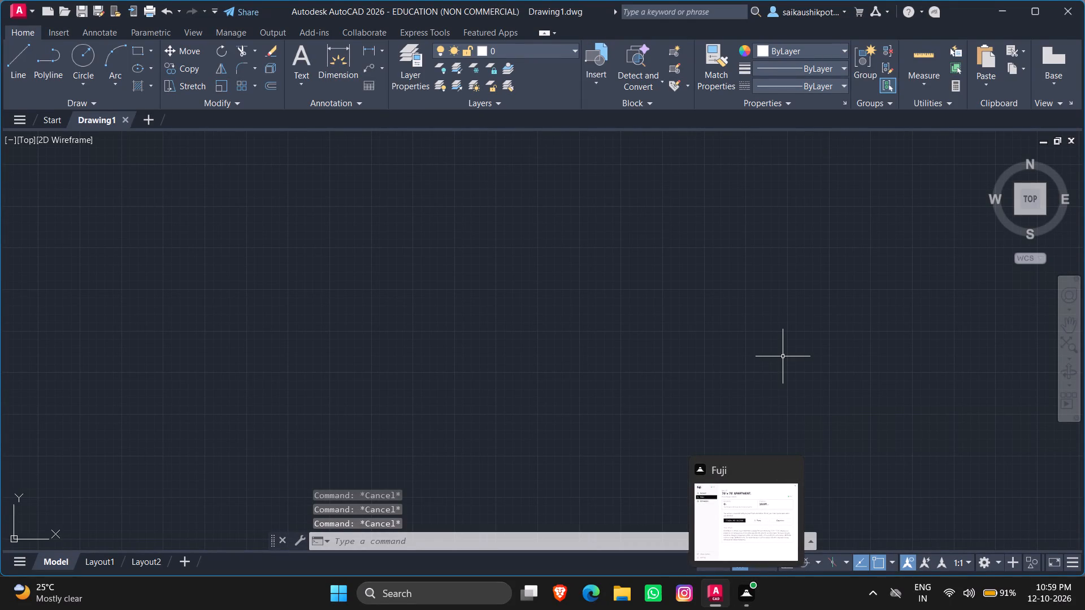
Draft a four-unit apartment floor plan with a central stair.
Configure the drawing units with Engineering length type and Inches as the insertion scale.
key("Escape")
key("Escape")
key("Escape")
type("UN")
key("Return")
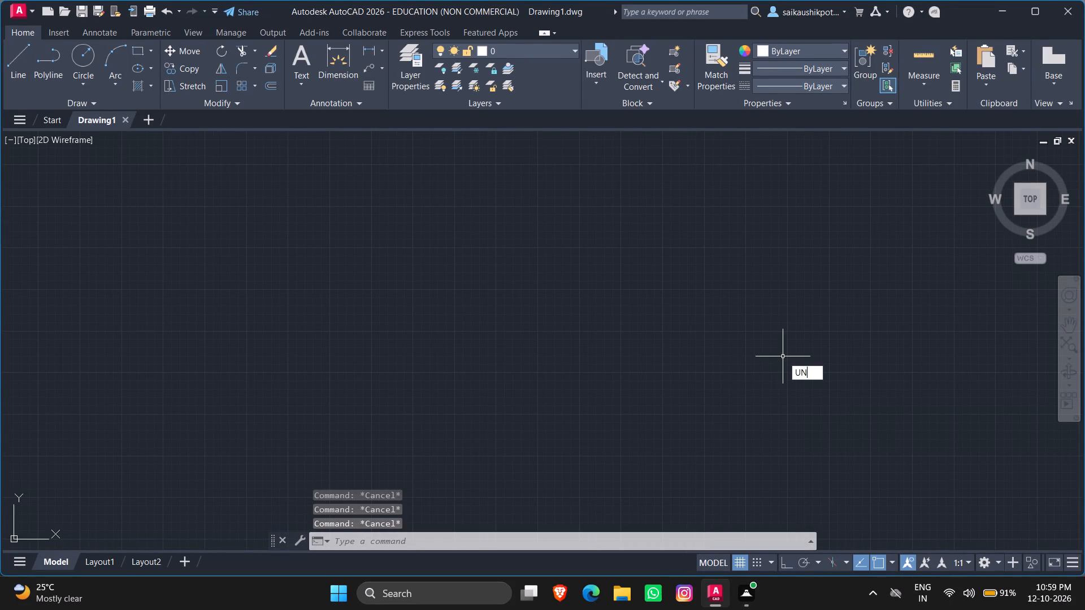
left_click(496, 194)
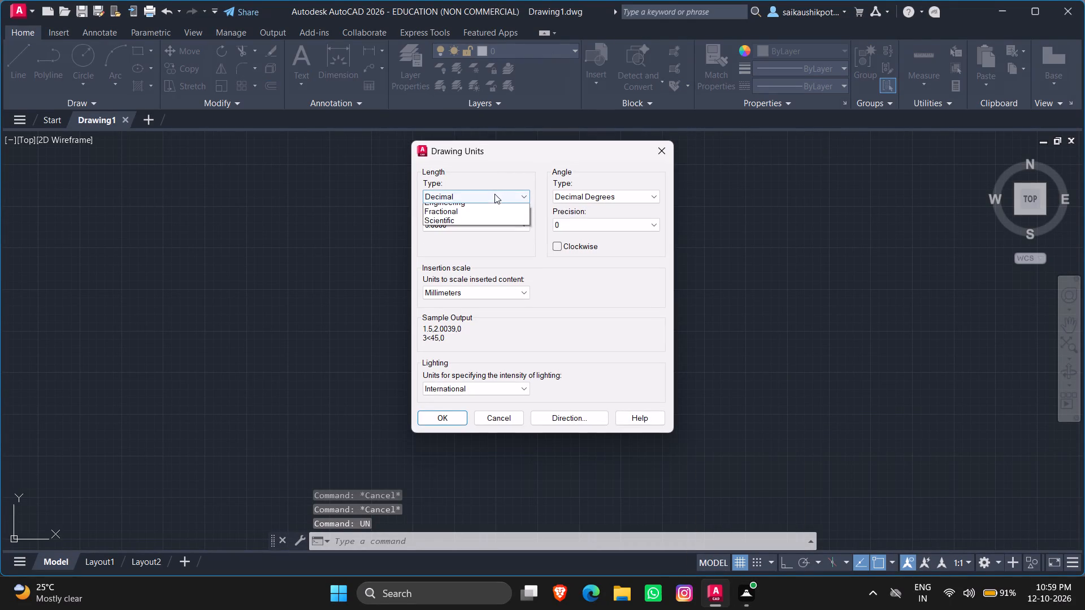
left_click(481, 225)
left_click(455, 300)
left_click(455, 297)
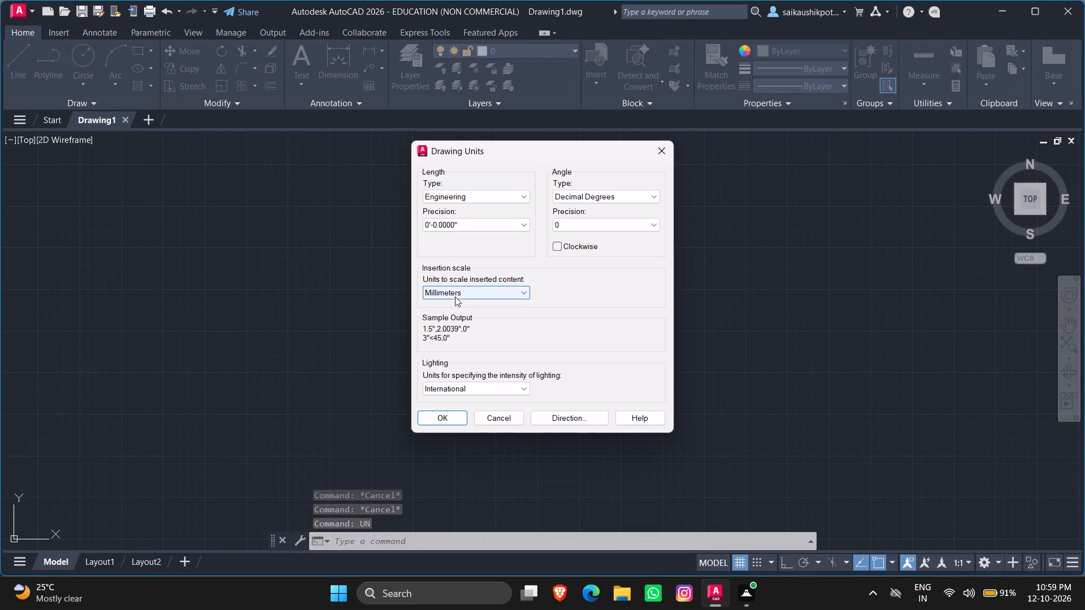
left_click(450, 313)
left_click(442, 419)
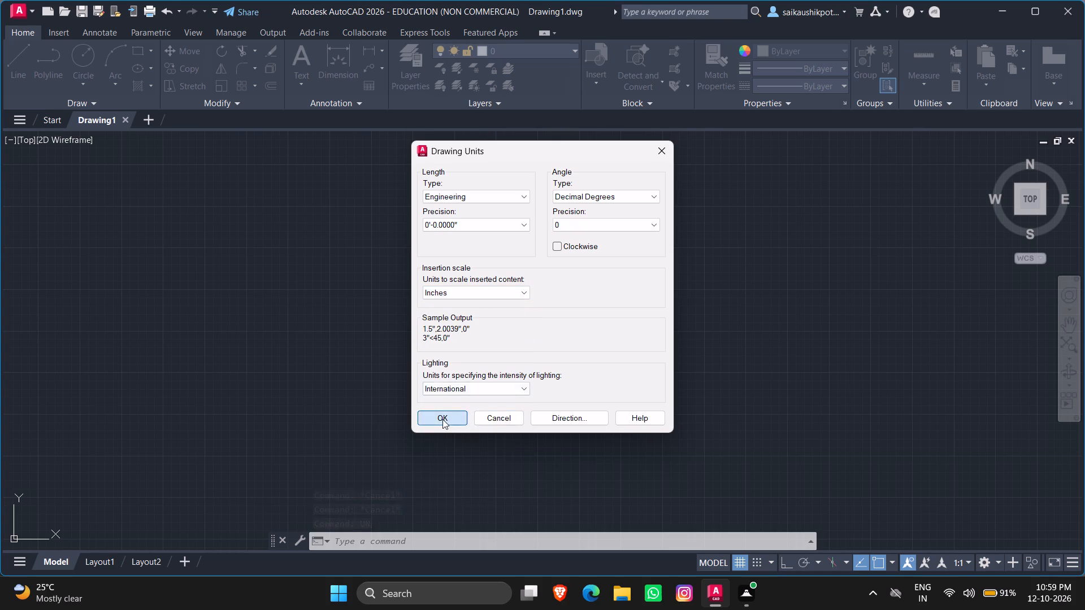
Set the model space limits with lower left corner 0,0 and upper right corner 100,100.
key("Escape")
key("Escape")
type("LIM")
key("Return")
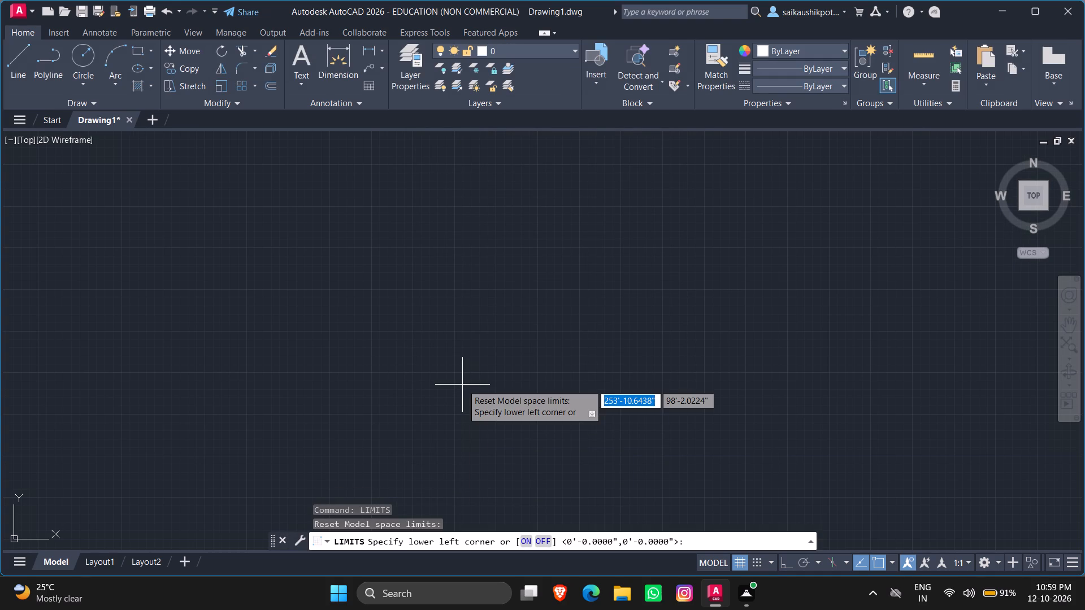
type("0,0")
key("Return")
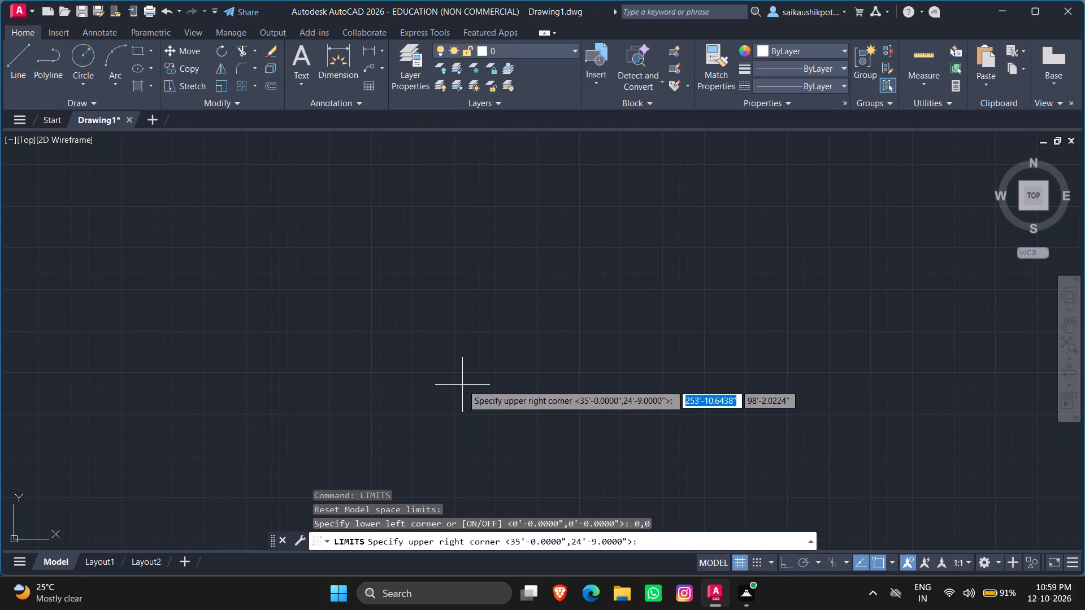
type("100")
key("apostrophe")
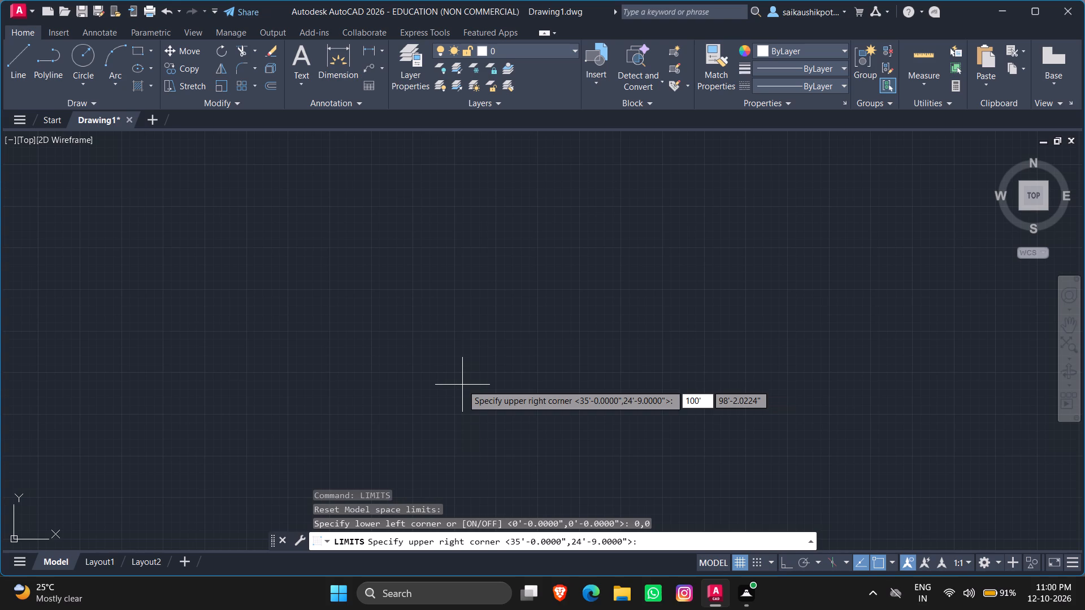
type("100")
key("Return")
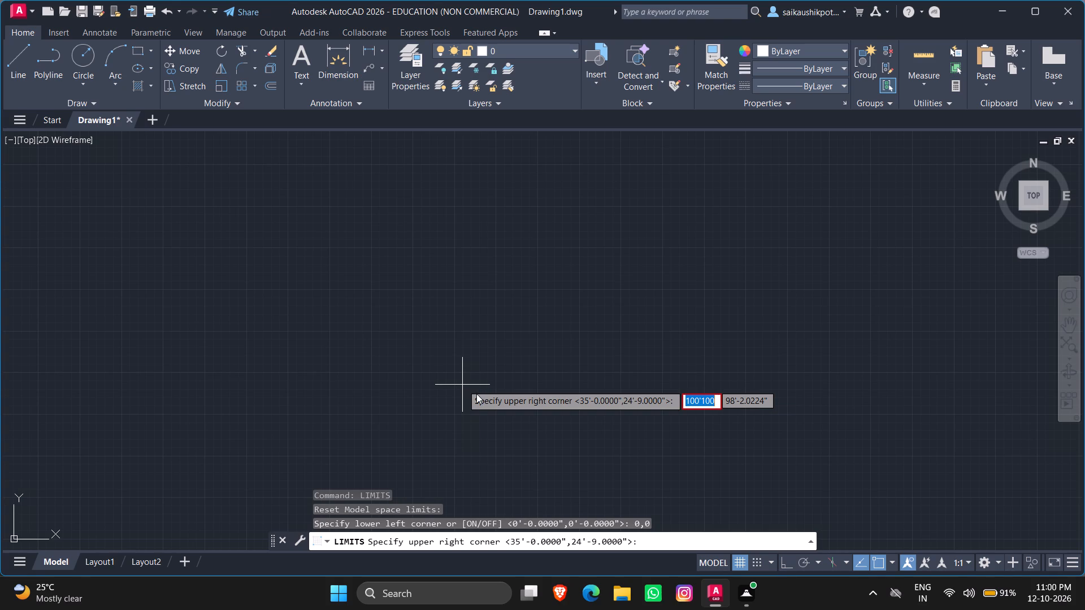
key("BackSpace")
key("BackSpace")
key("BackSpace")
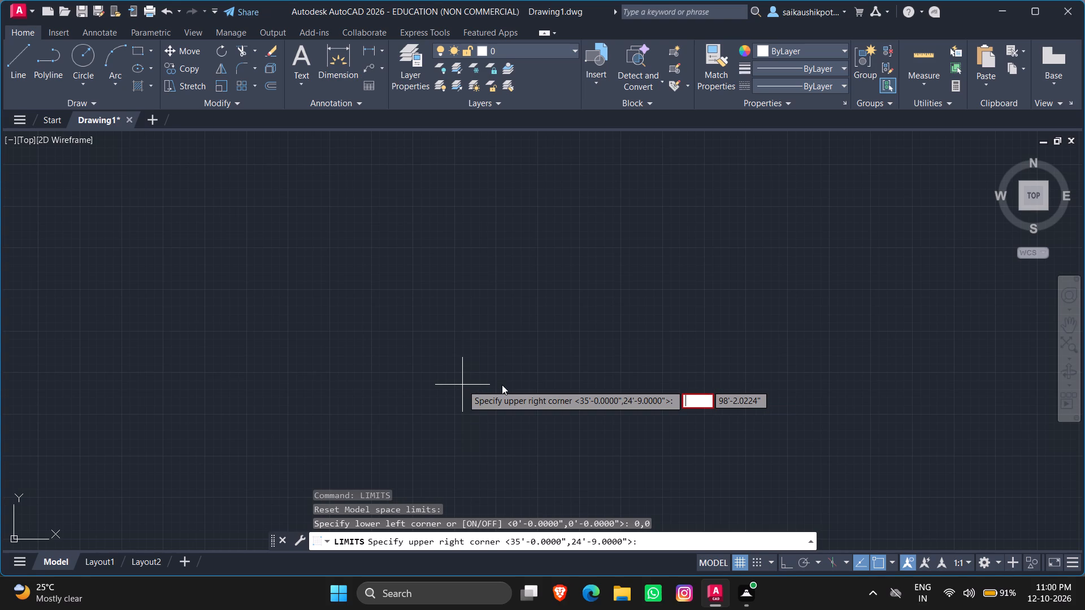
type("100")
key("comma")
type("100")
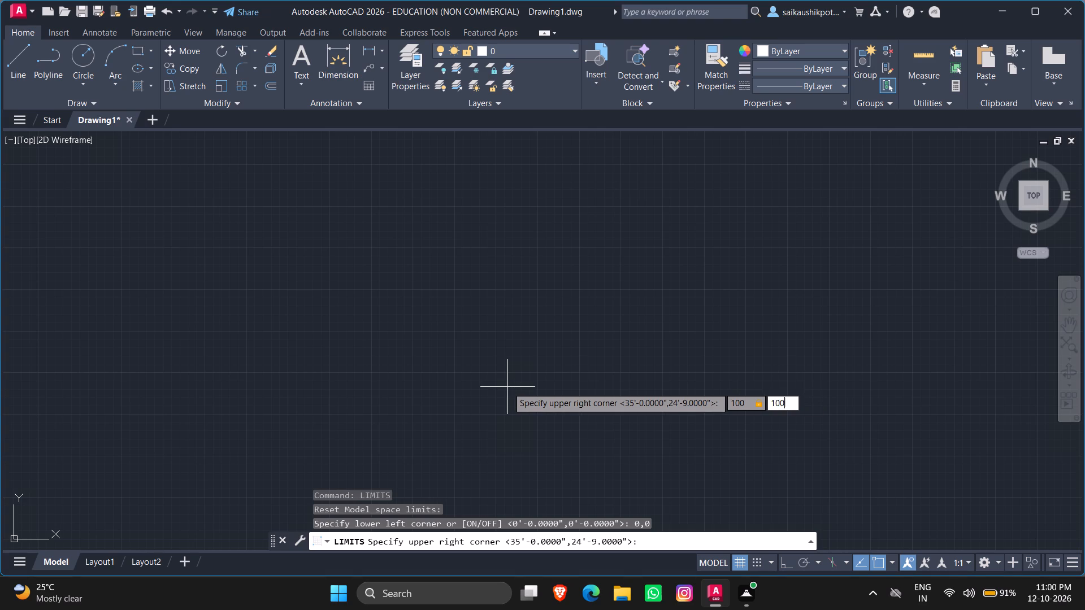
key("Return")
key("Escape")
key("Escape")
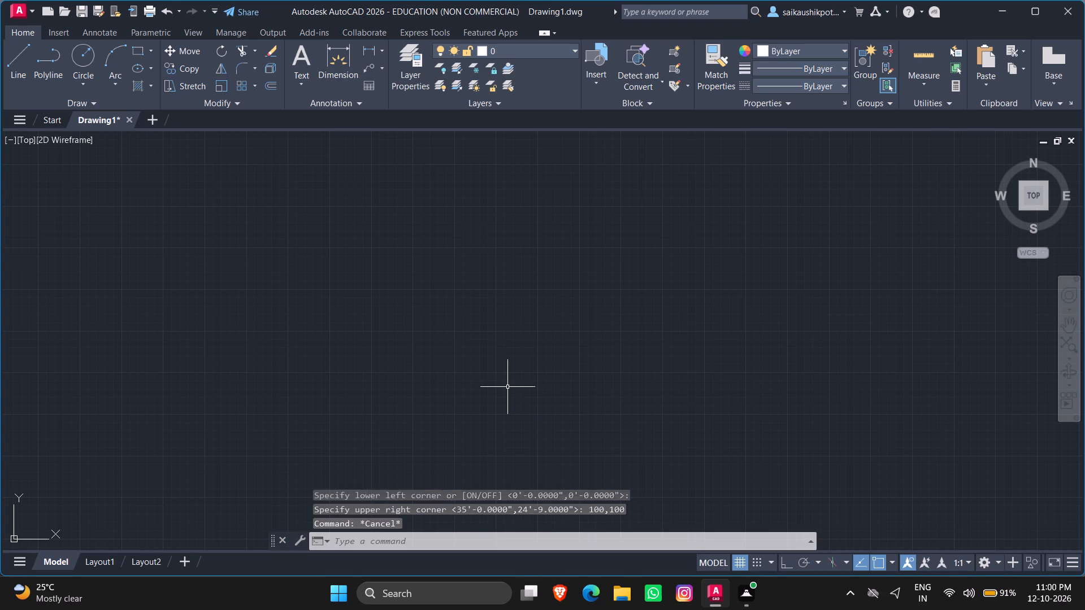
Modify the ISO-25 dimension style so its primary linear units use the Engineering format.
key("Escape")
key("Escape")
type("DIM")
key("s")
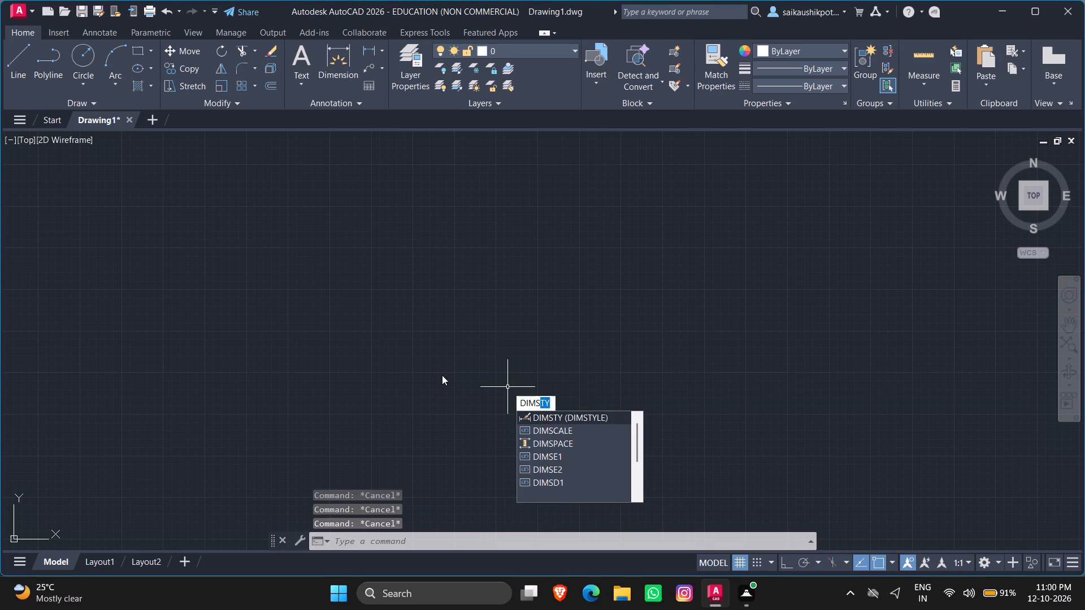
type("TY")
key("Return")
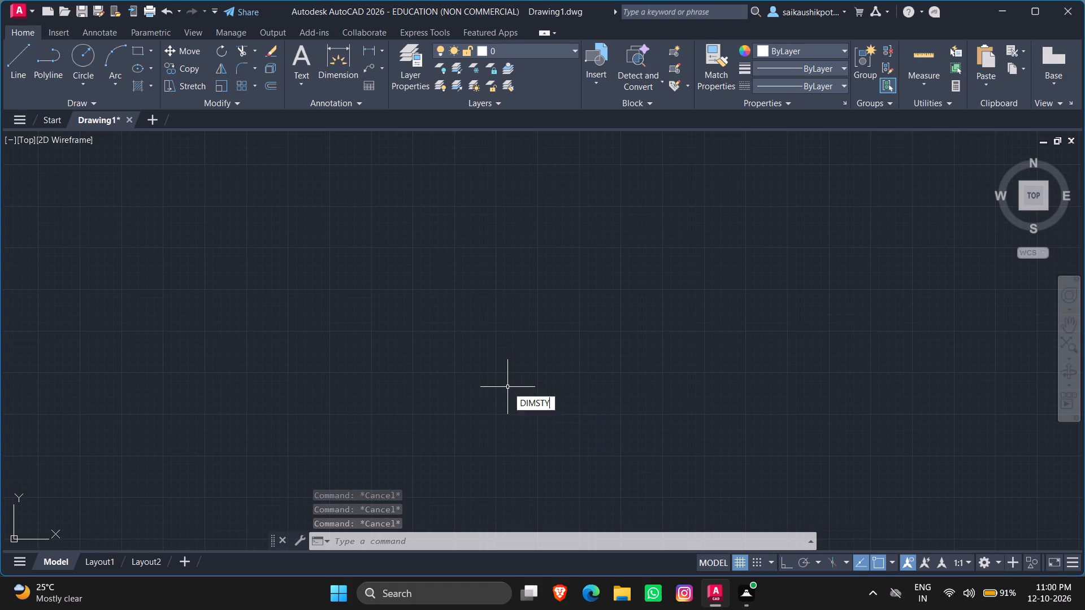
left_click(709, 262)
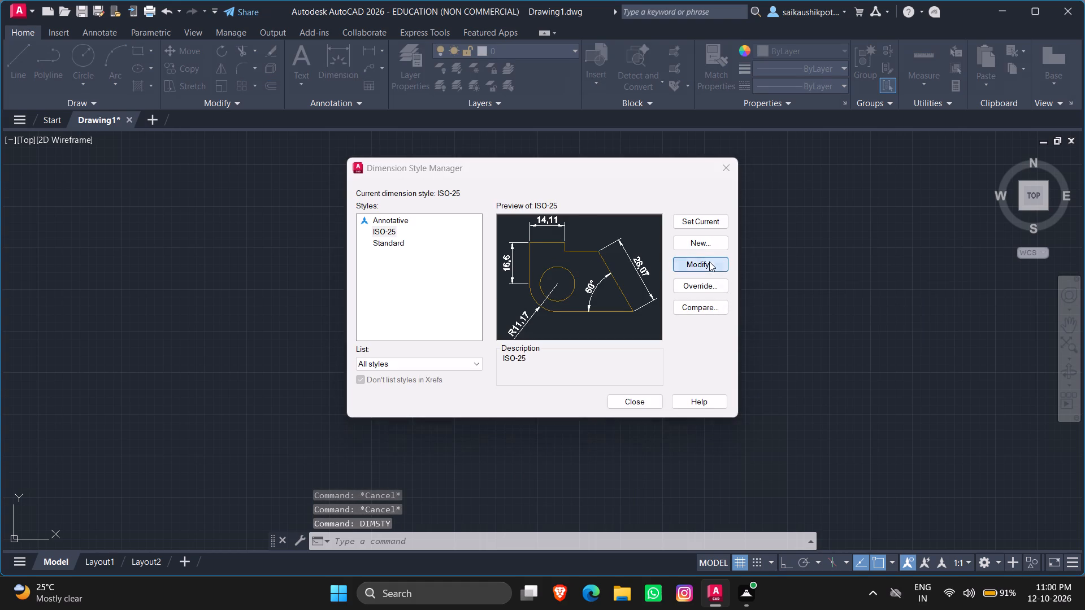
left_click(516, 138)
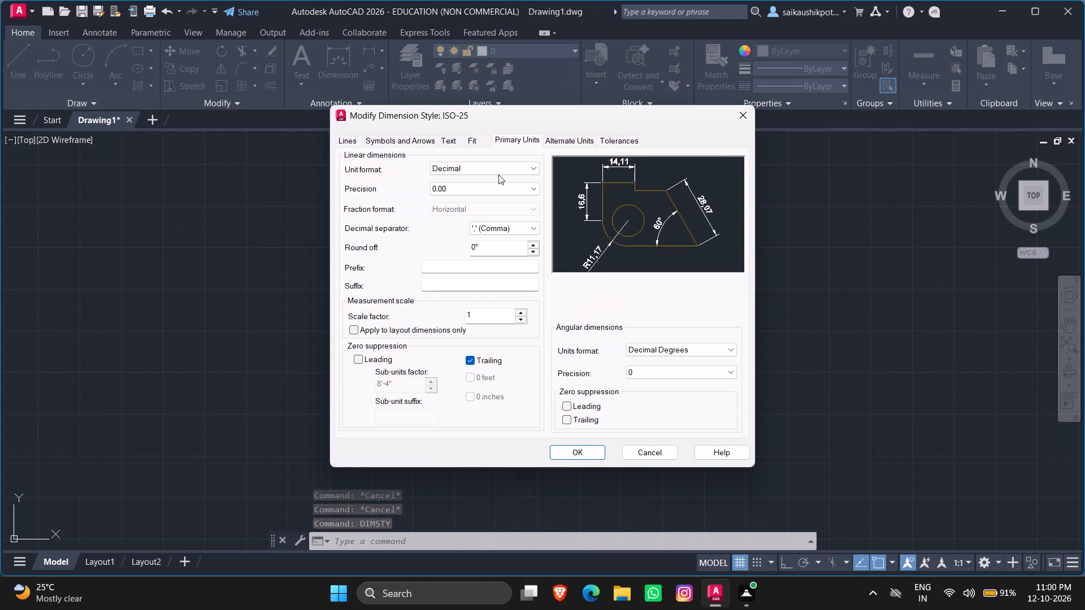
left_click(497, 164)
left_click(474, 200)
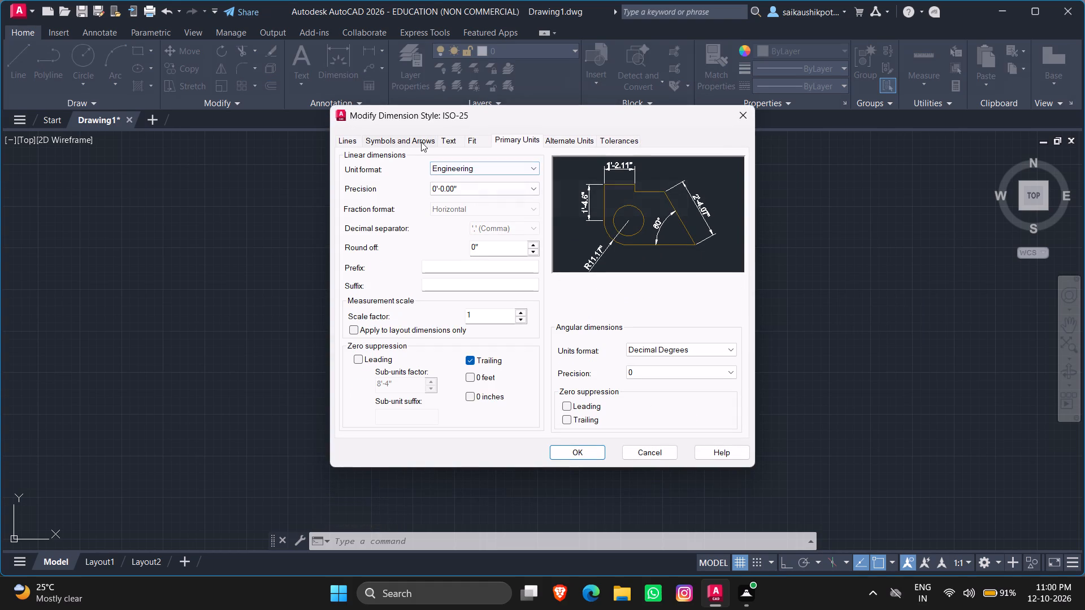
Set both the text height and the arrow size of the ISO-25 dimension style to 1.5'.
left_click(448, 141)
left_click_drag(508, 239, 451, 230)
type("1.5'")
key("Return")
left_click(428, 134)
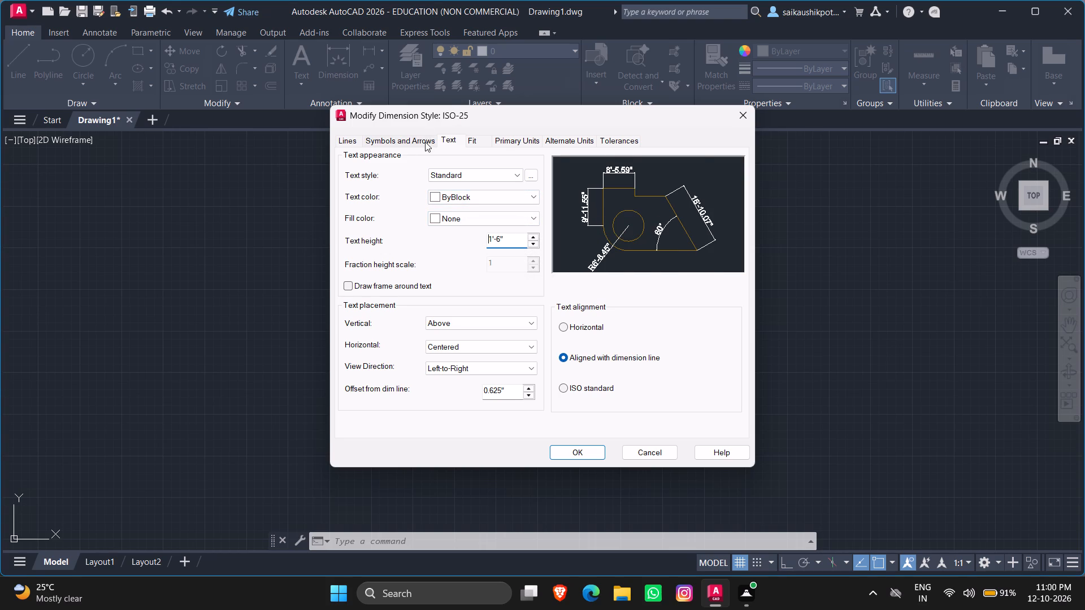
left_click(425, 142)
left_click_drag(374, 273, 314, 271)
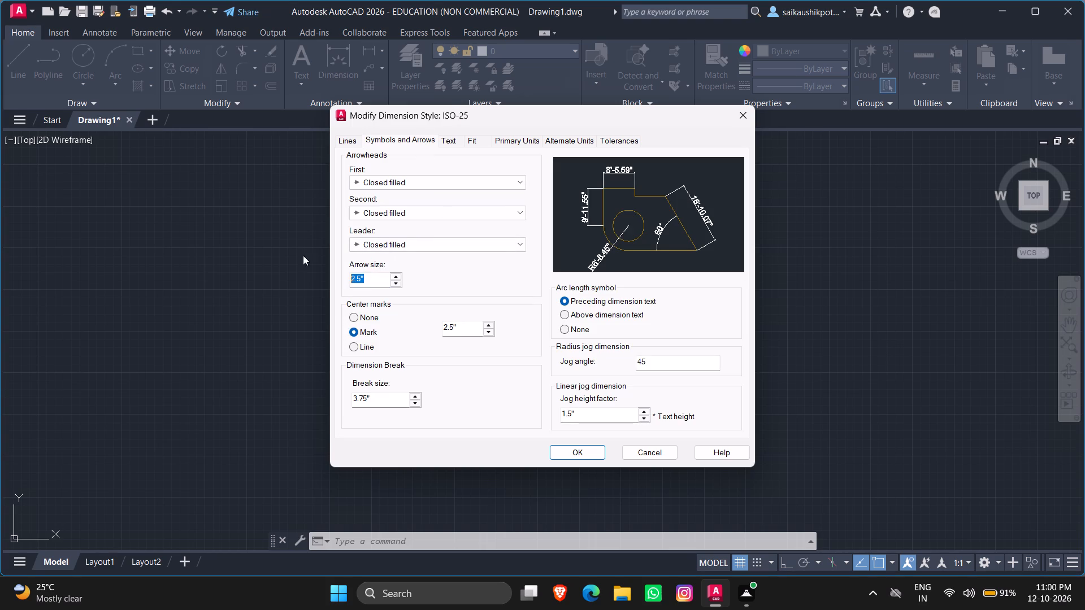
type("1.5'")
key("Return")
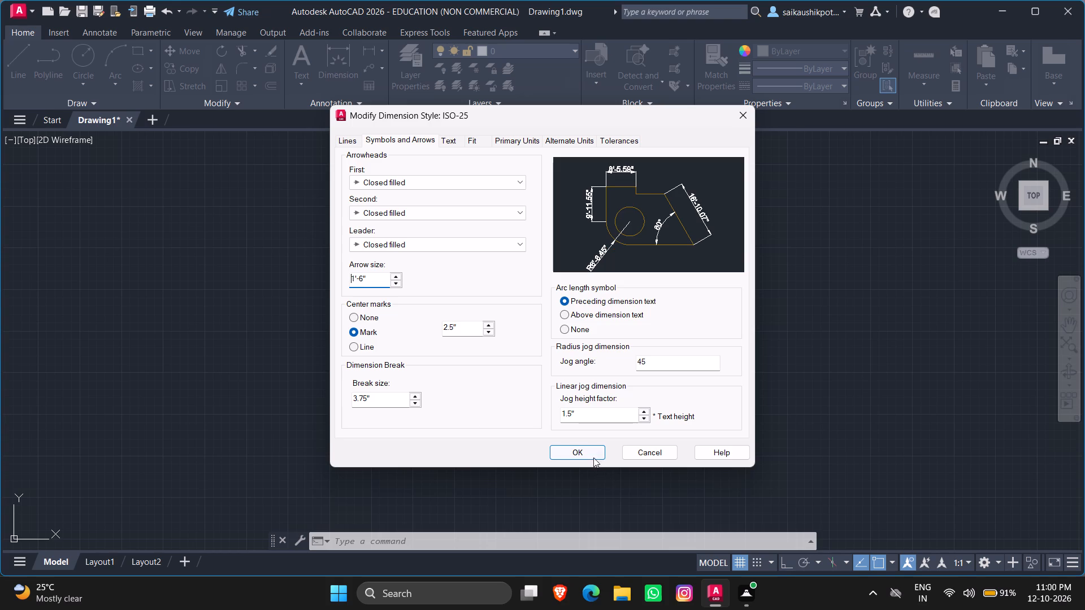
Apply the ISO-25 style modifications and set it as the current dimension style.
left_click(591, 454)
left_click(688, 223)
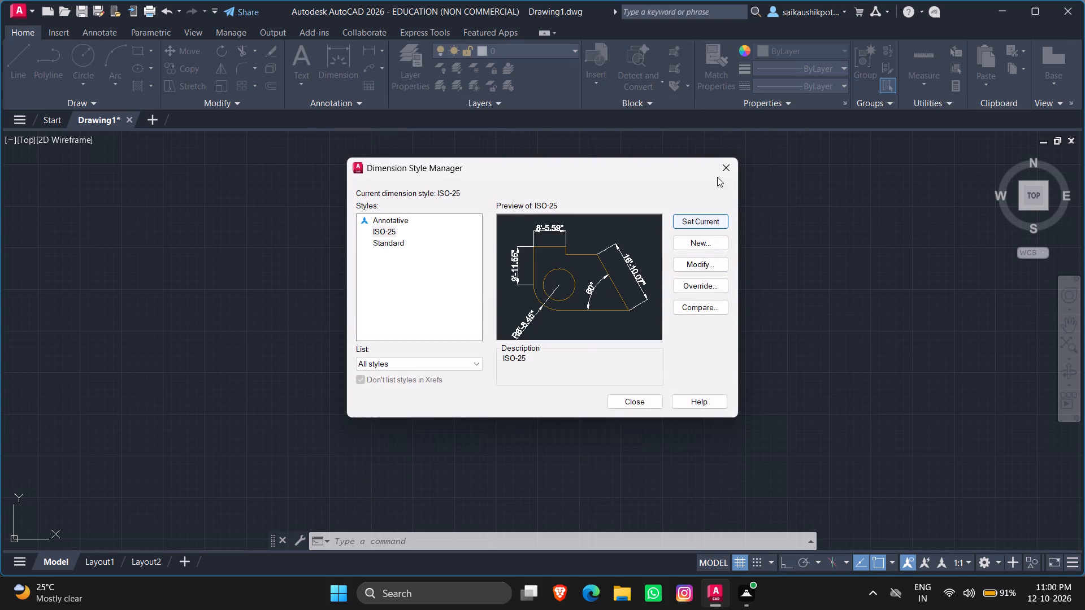
left_click(720, 174)
key("Escape")
key("Escape")
key("Escape")
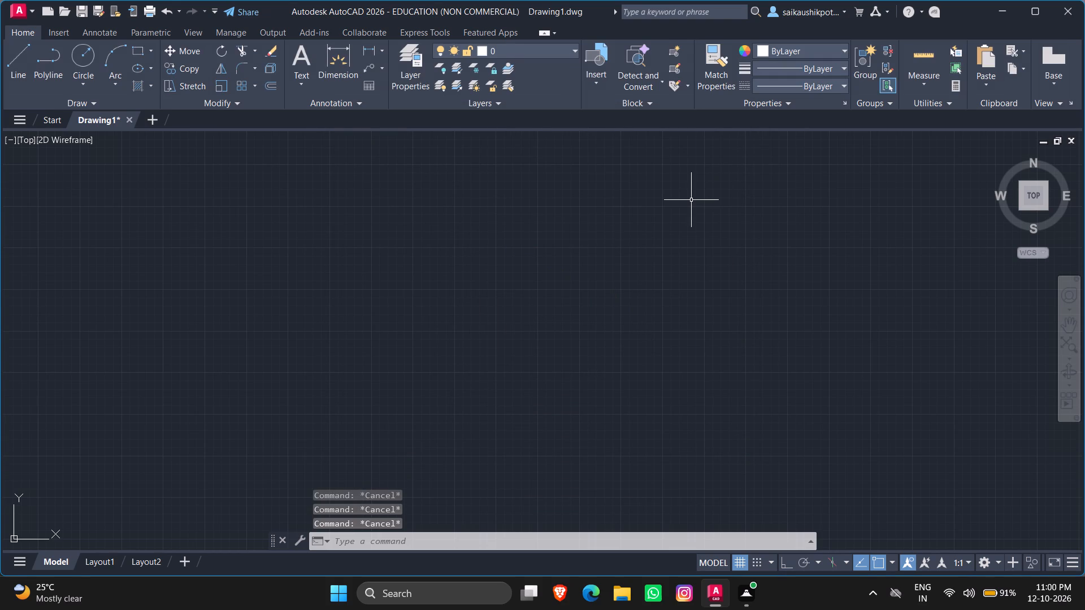
With Ortho on, draw a 25' horizontal line to the right and a 25' vertical line down from its end.
key("l")
key("Return")
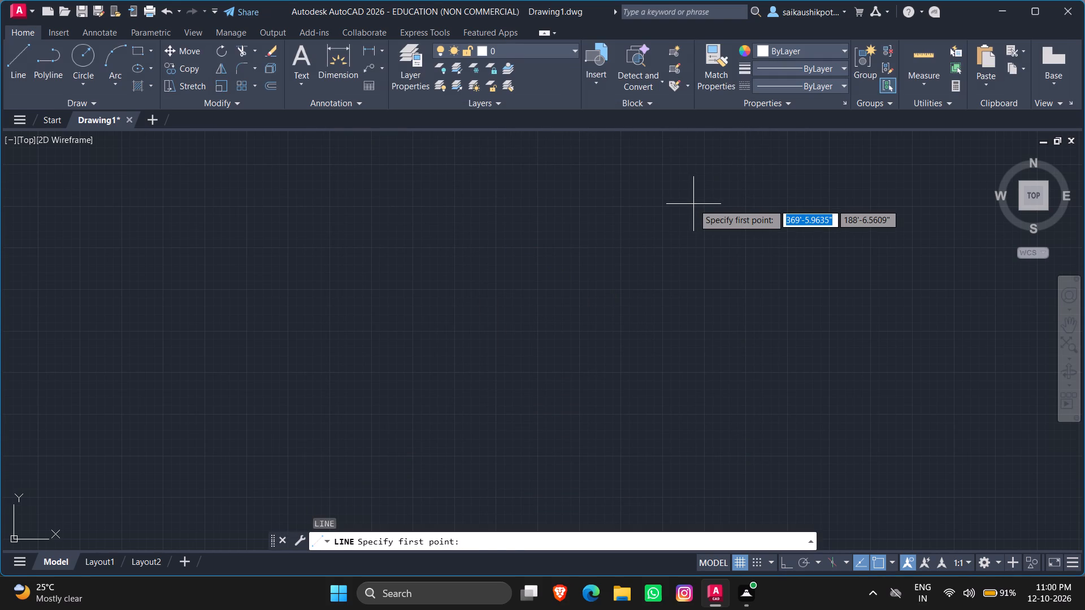
key("F8")
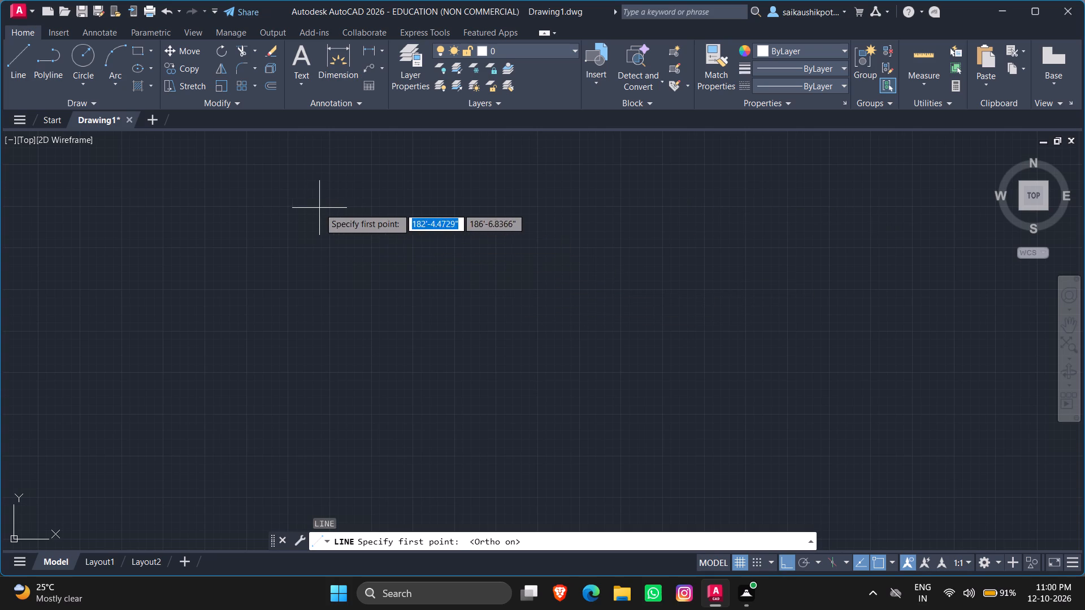
left_click(328, 206)
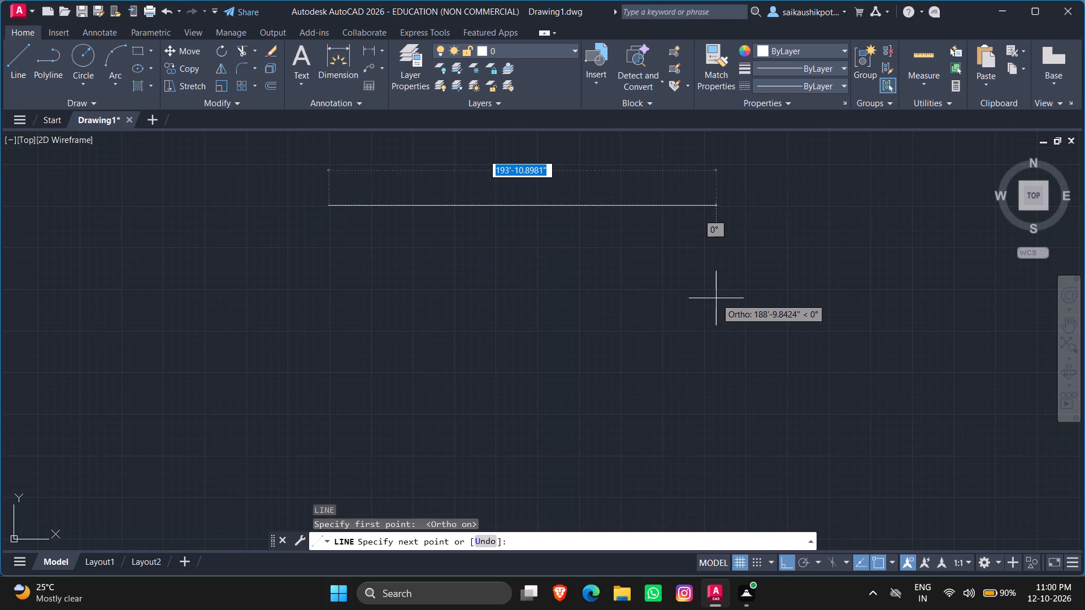
type("25'")
key("Return")
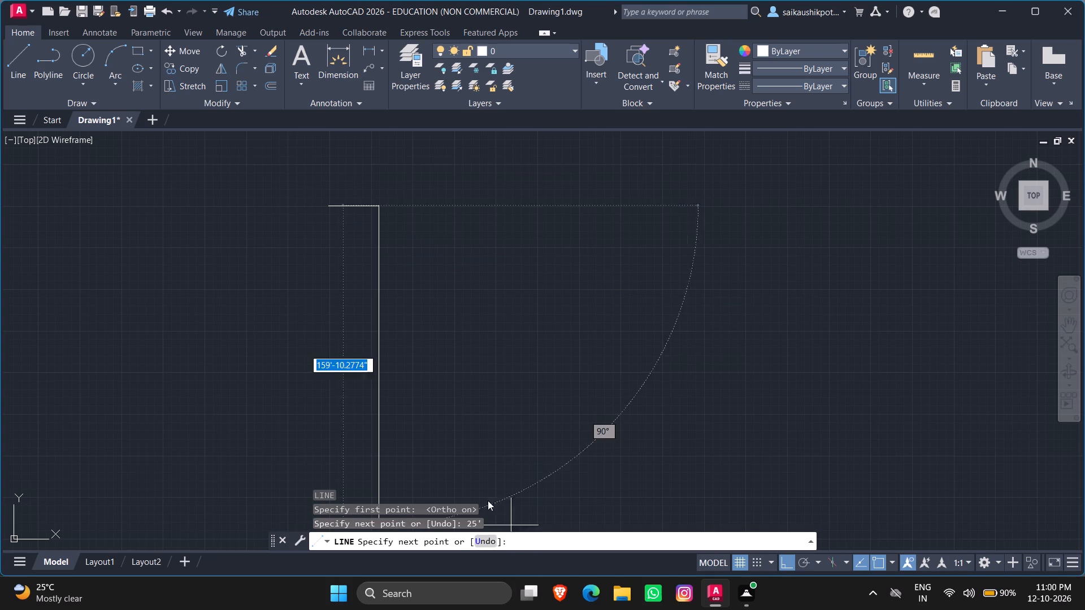
type("25'")
key("Return")
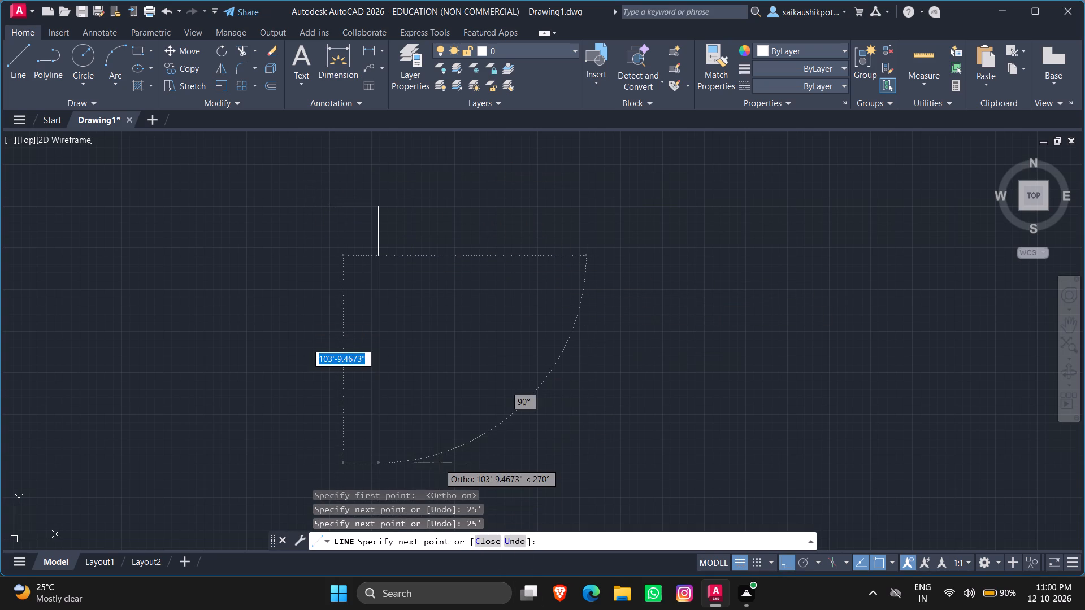
key("Escape")
key("Escape")
Offset the vertical line 25' to the left and the horizontal line 25' downward to complete a square.
key("o")
key("Return")
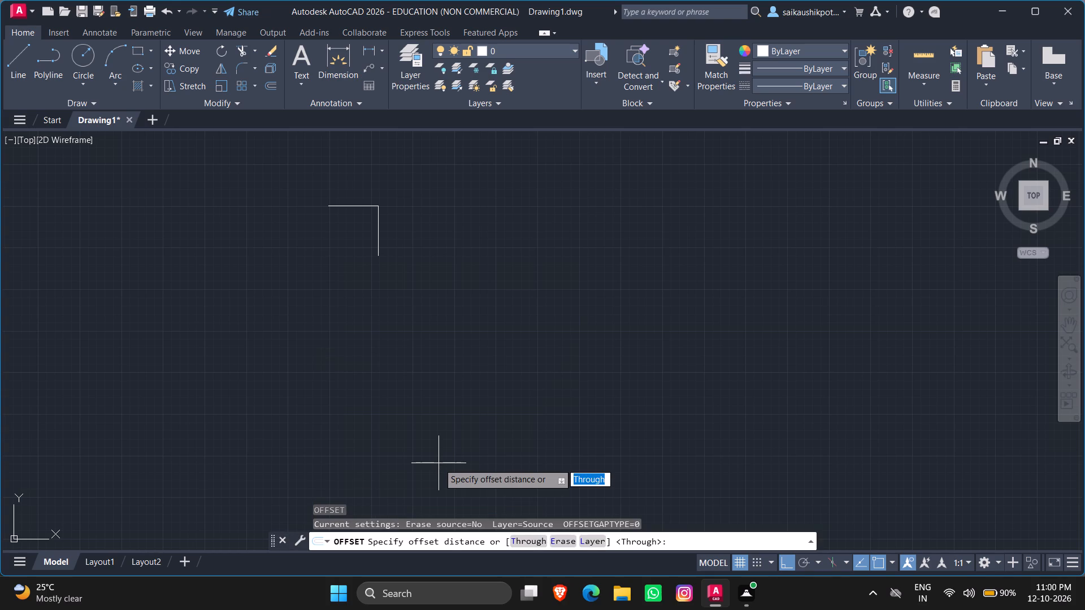
type("25'")
key("Return")
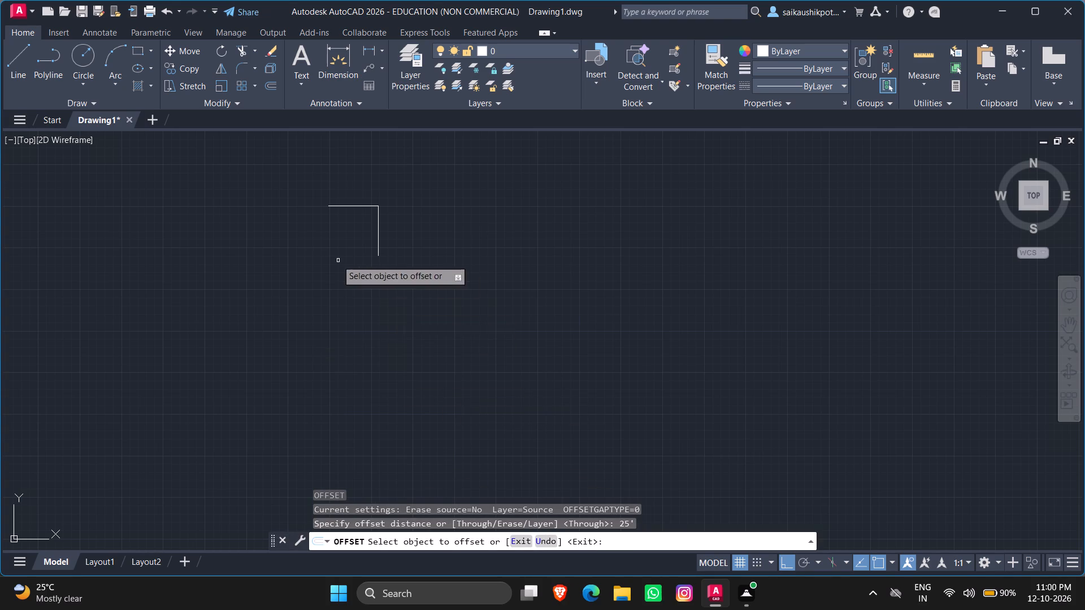
scroll(428, 308, "down", 1)
scroll(355, 236, "up", 5)
scroll(465, 377, "down", 2)
scroll(489, 394, "up", 1)
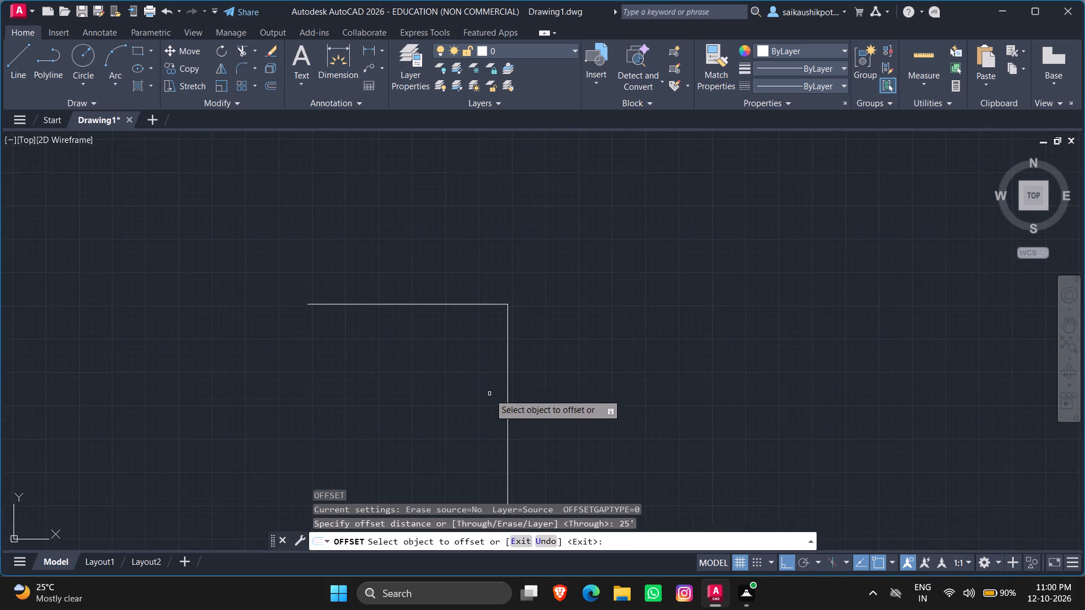
scroll(606, 265, "down", 2)
scroll(565, 320, "up", 2)
left_click(571, 321)
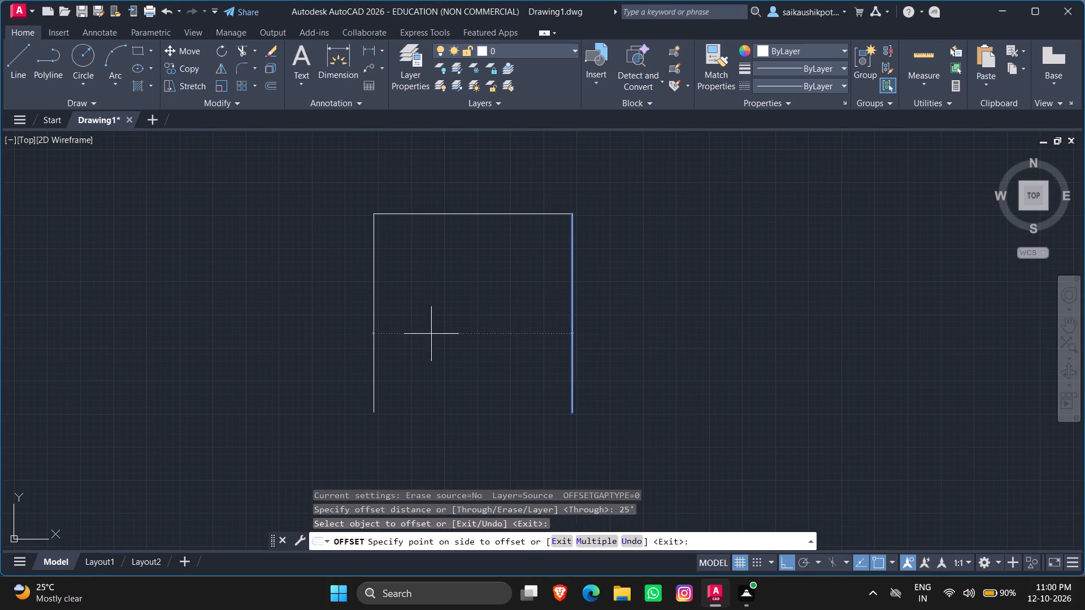
left_click(431, 334)
left_click(452, 212)
left_click(455, 321)
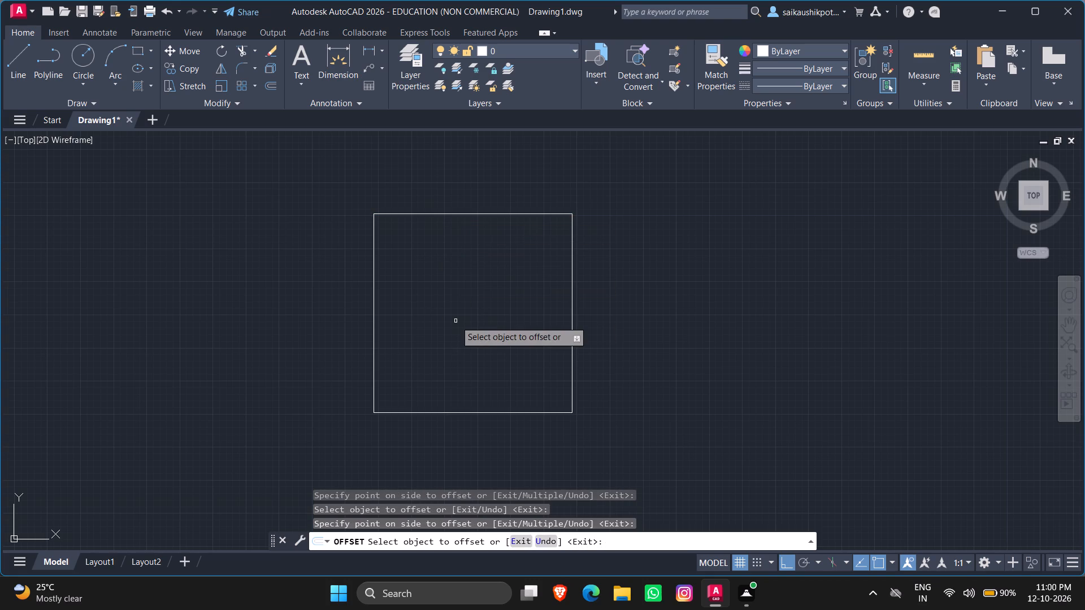
key("Escape")
key("Escape")
key("Escape")
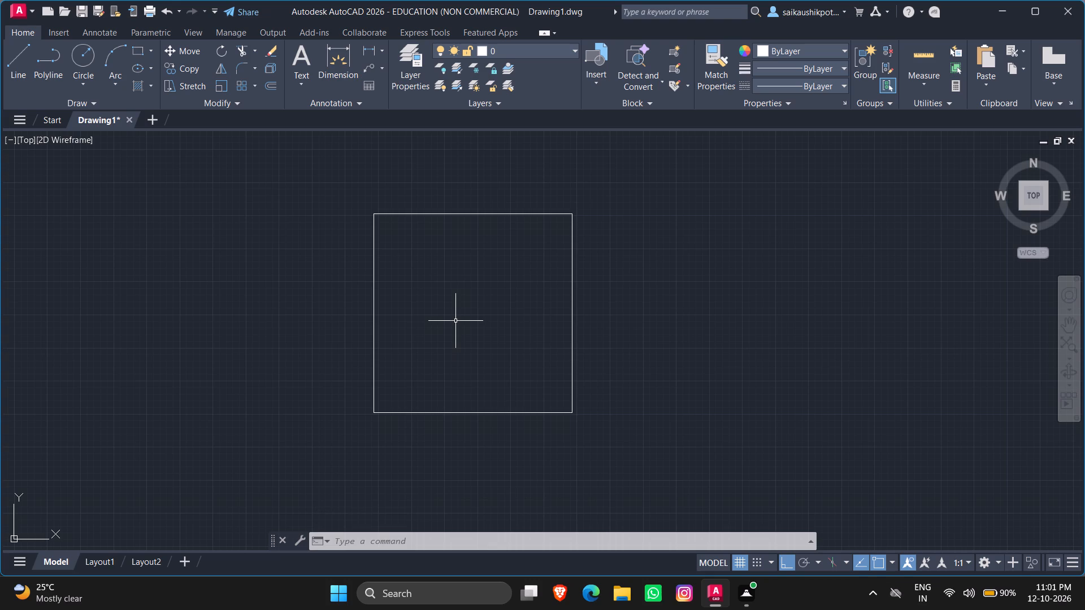
Offset all four sides of the 25' square 9" outward to form the wall thickness.
key("o")
key("Return")
type("9\"")
key("Return")
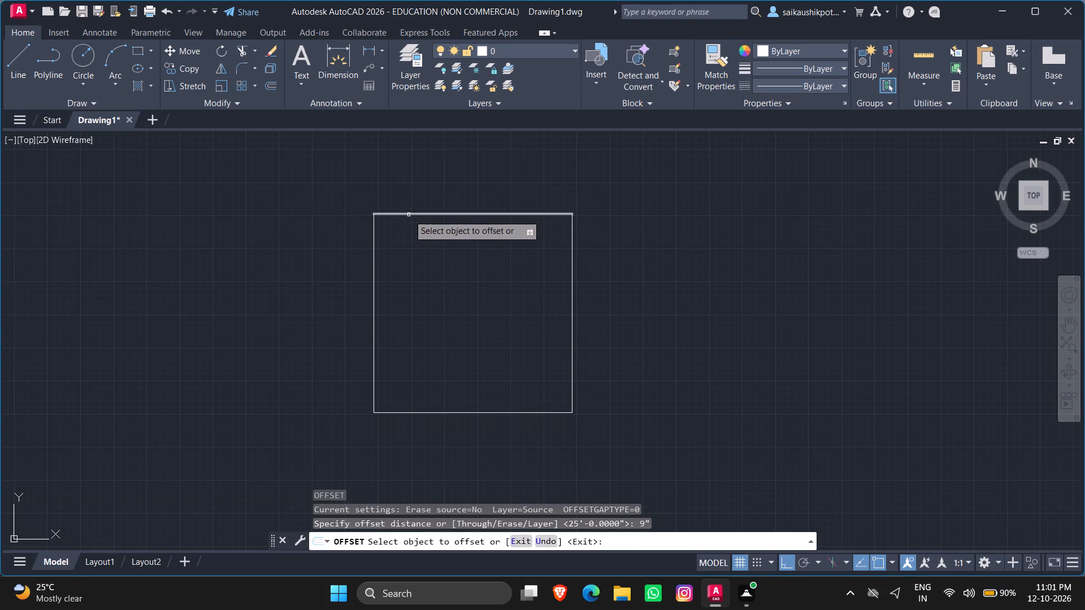
left_click(409, 215)
left_click(411, 179)
left_click(372, 268)
left_click(345, 268)
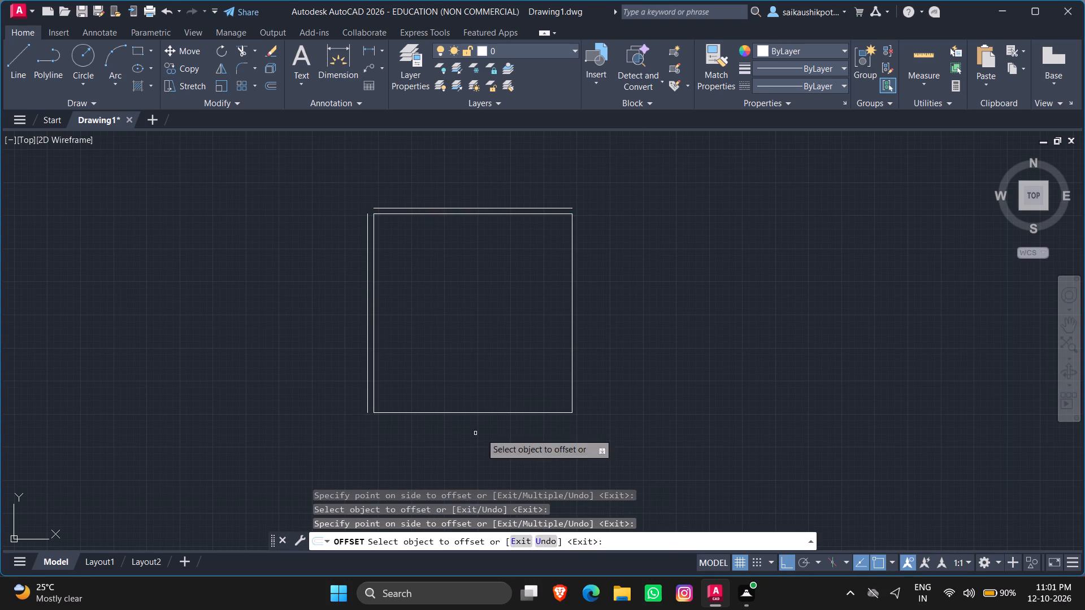
left_click(477, 413)
left_click(477, 448)
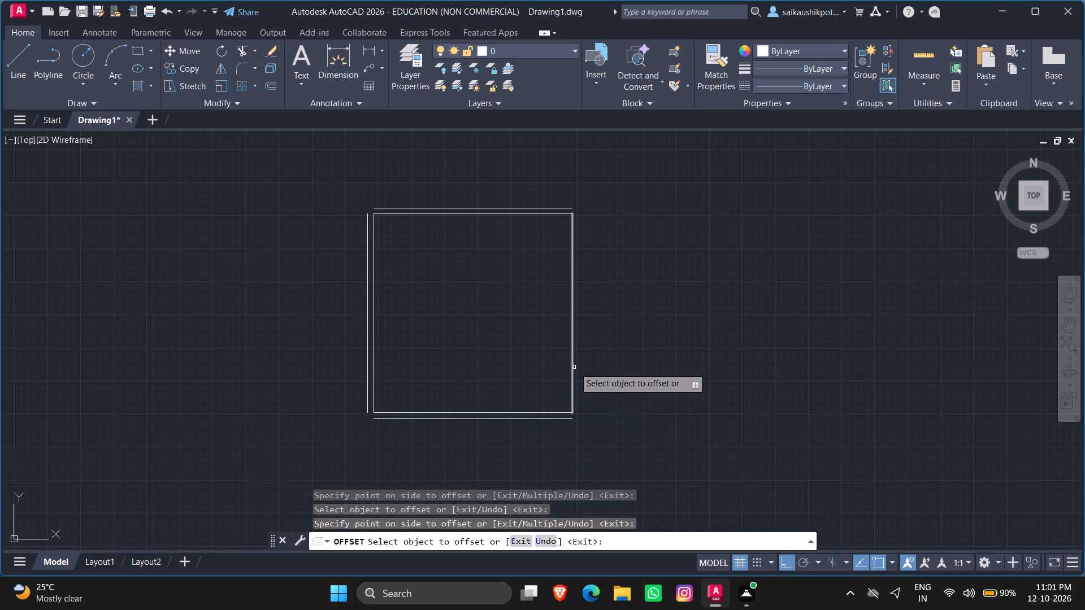
left_click(571, 364)
left_click(639, 372)
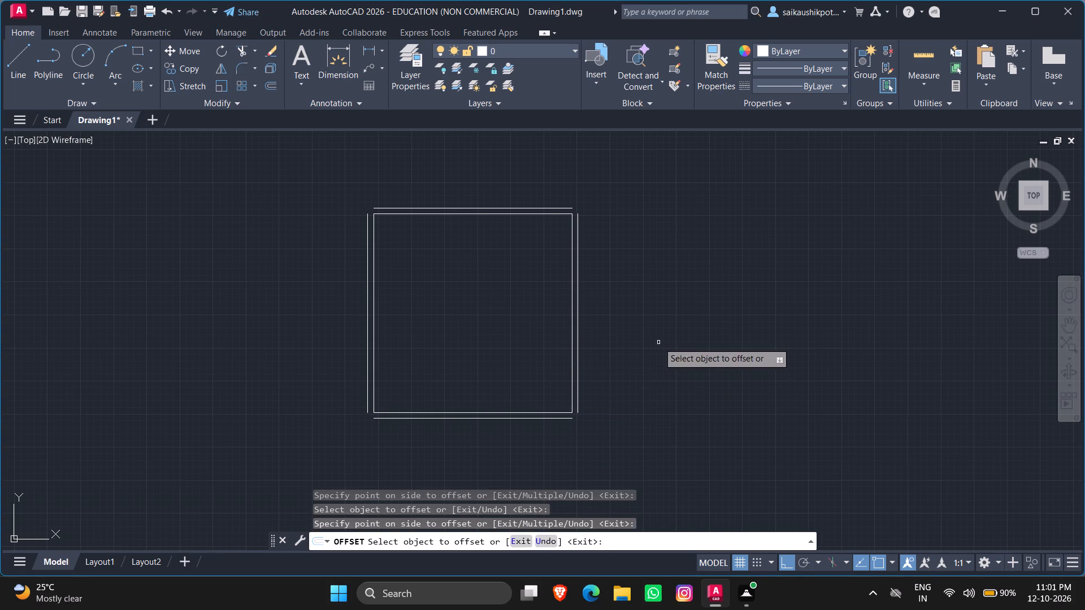
key("Escape")
key("Escape")
Fillet the four pairs of outer wall lines so they meet in sharp corners.
type("FILLET")
key("Return")
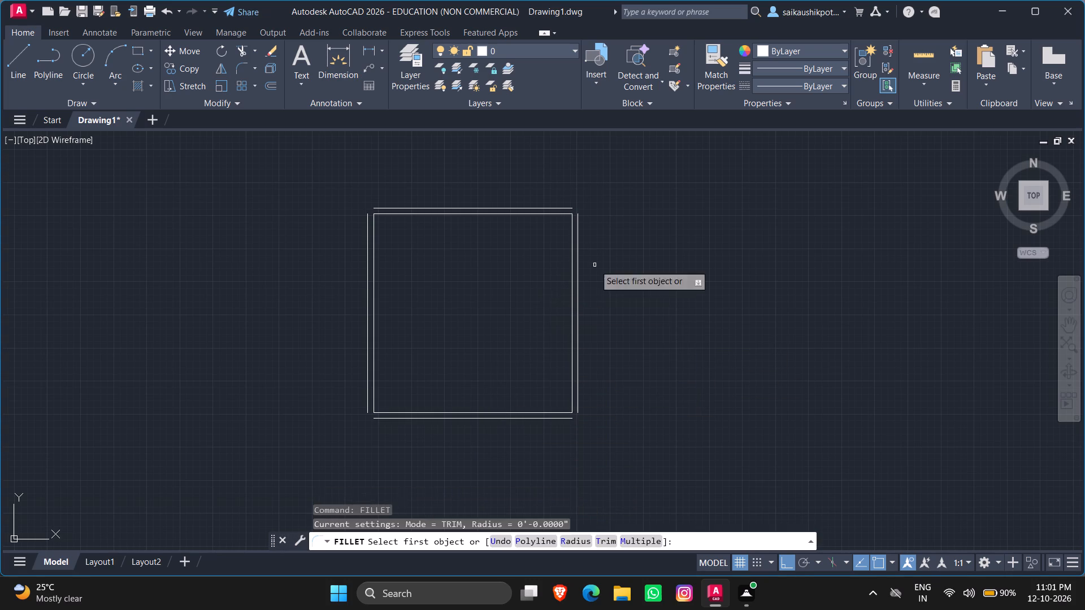
left_click(579, 218)
left_click(568, 207)
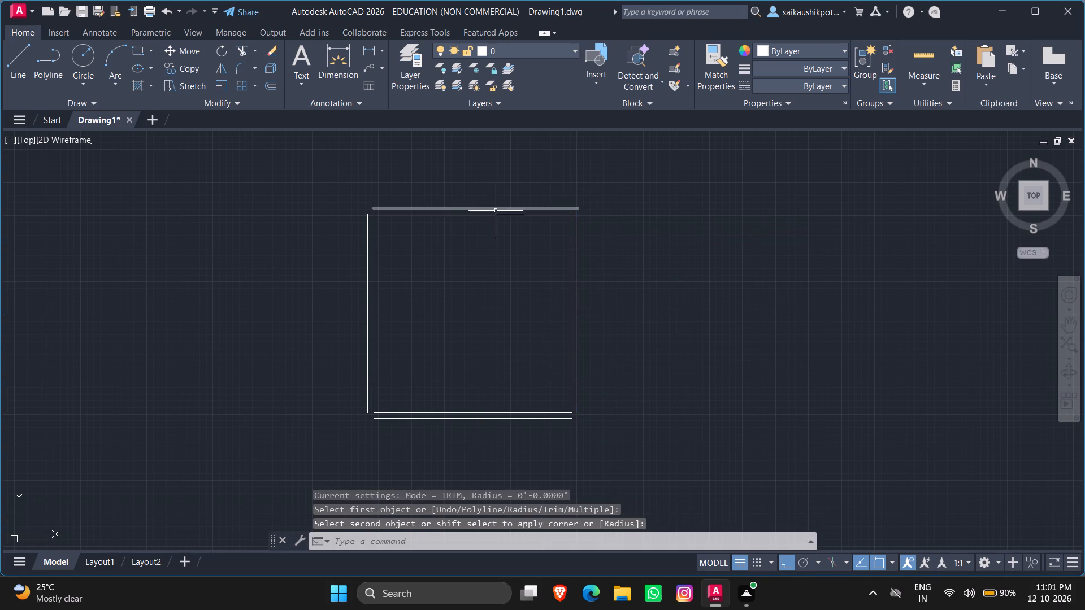
key("space")
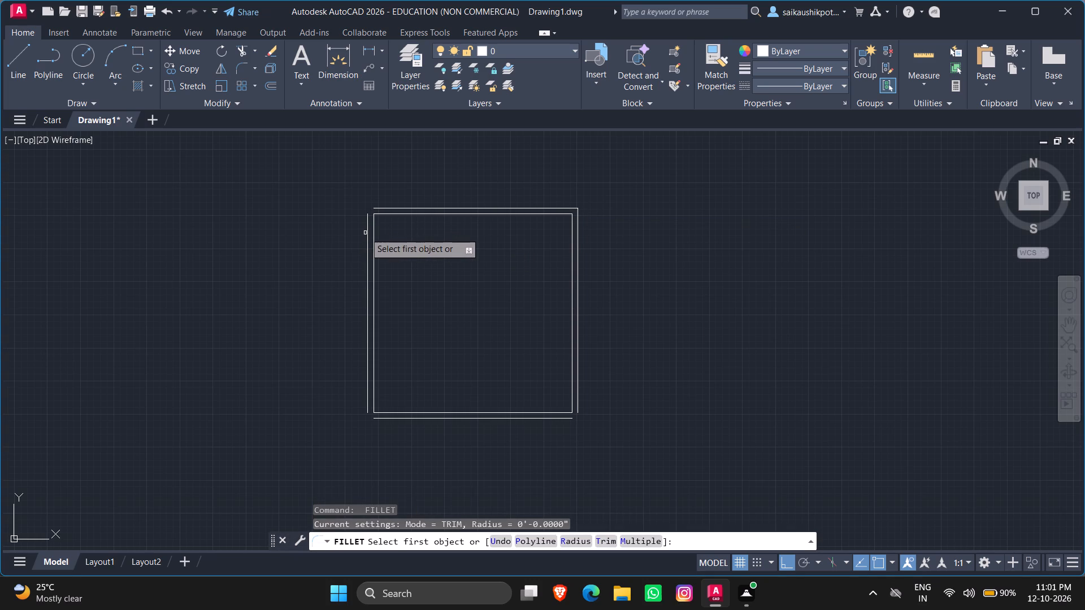
left_click(366, 233)
double_click(383, 206)
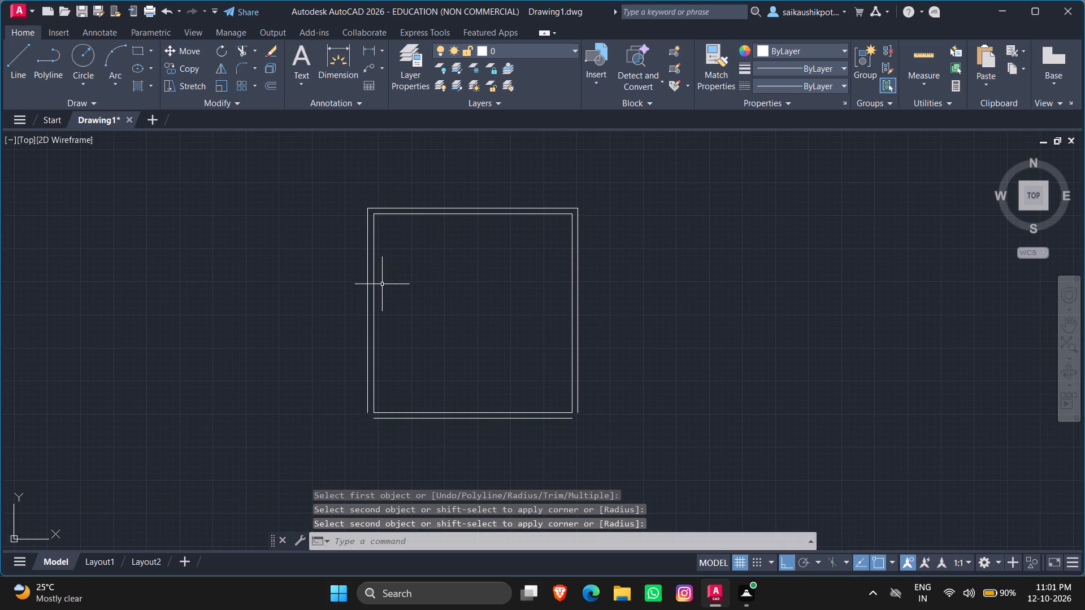
key("space")
left_click(367, 394)
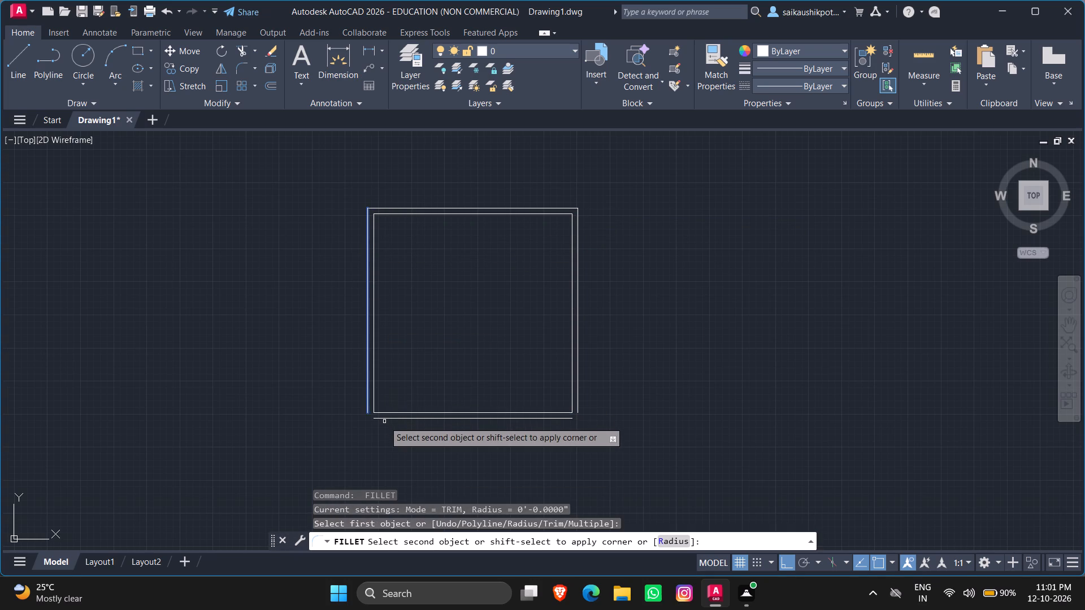
left_click(383, 419)
key("space")
left_click(578, 405)
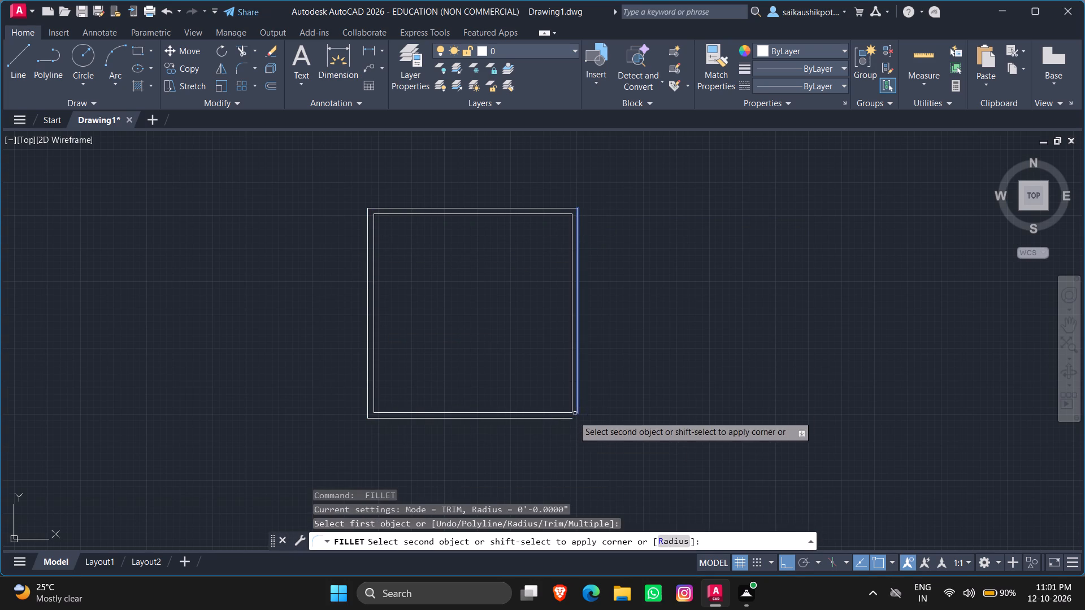
left_click(561, 420)
key("space")
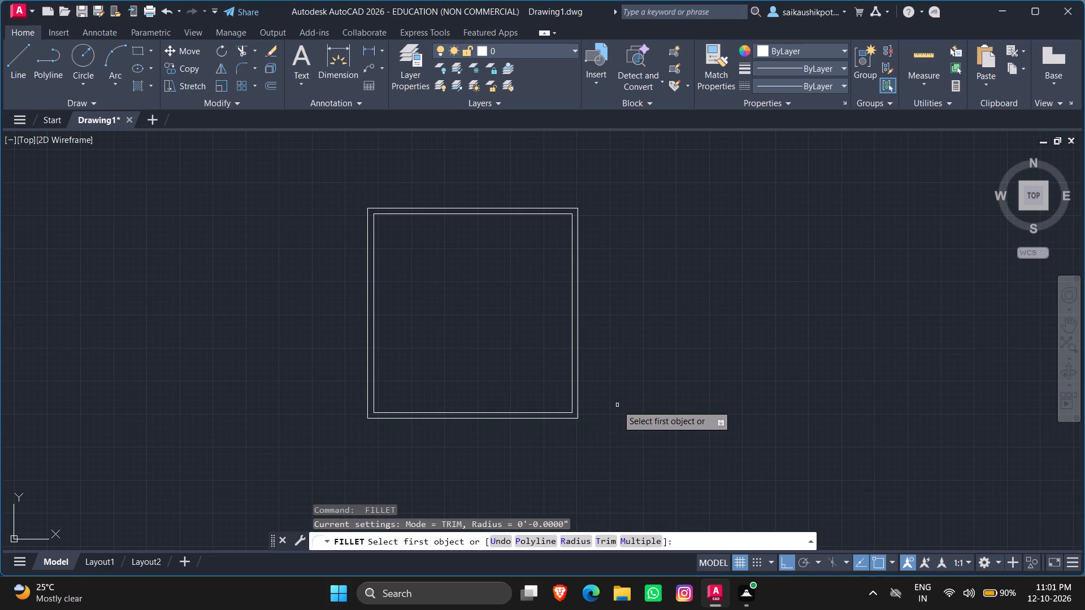
key("Escape")
key("Escape")
Offset the outer bottom wall line of the square 25' downward.
scroll(621, 375, "down", 2)
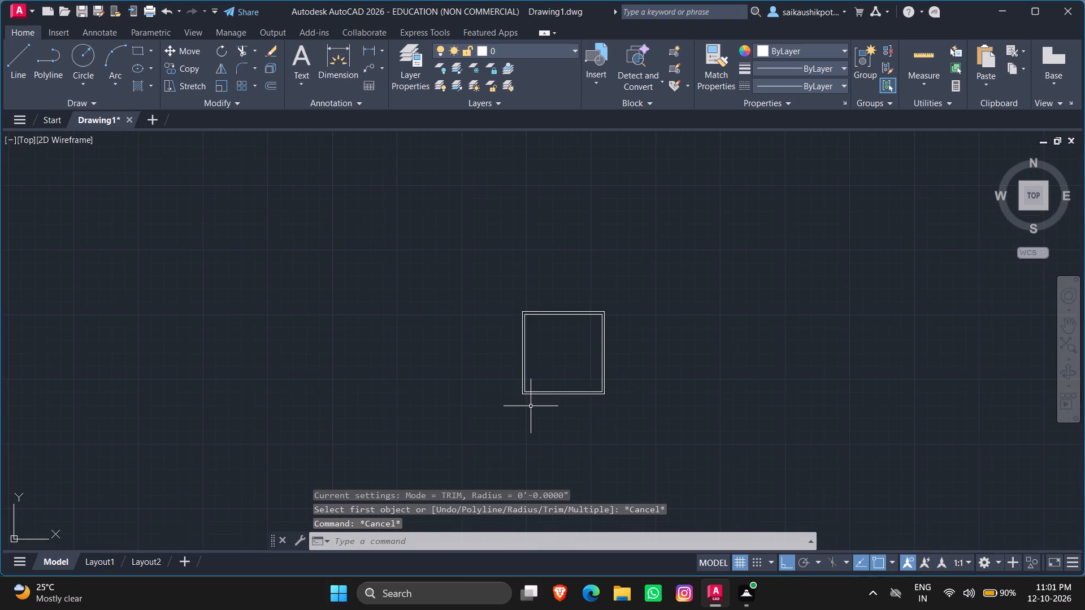
scroll(470, 394, "up", 1)
scroll(573, 263, "down", 2)
scroll(599, 338, "up", 2)
scroll(606, 400, "down", 1)
scroll(616, 400, "up", 1)
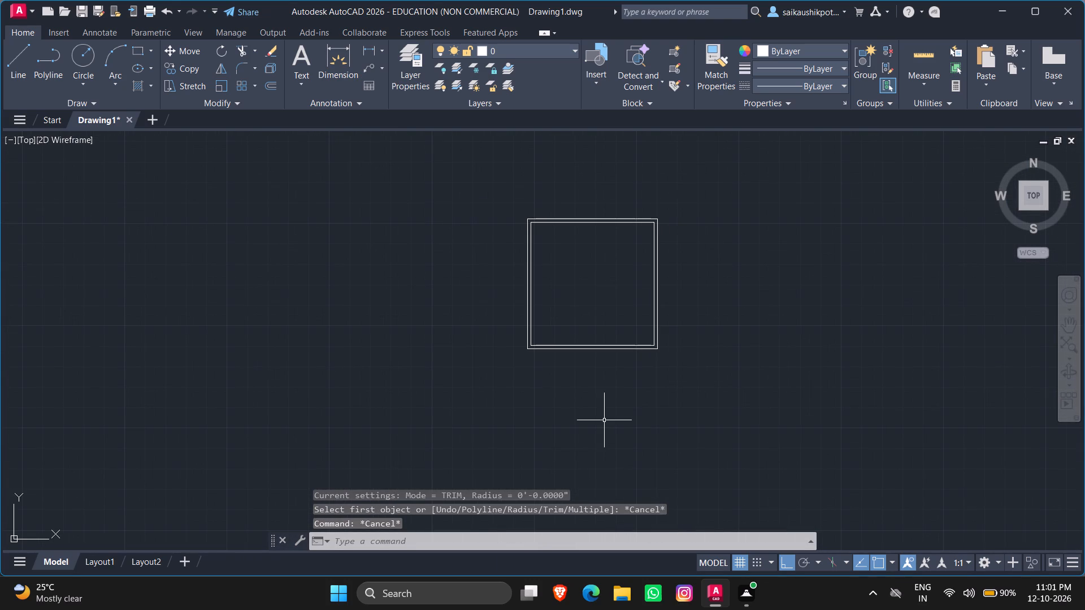
key("o")
key("Return")
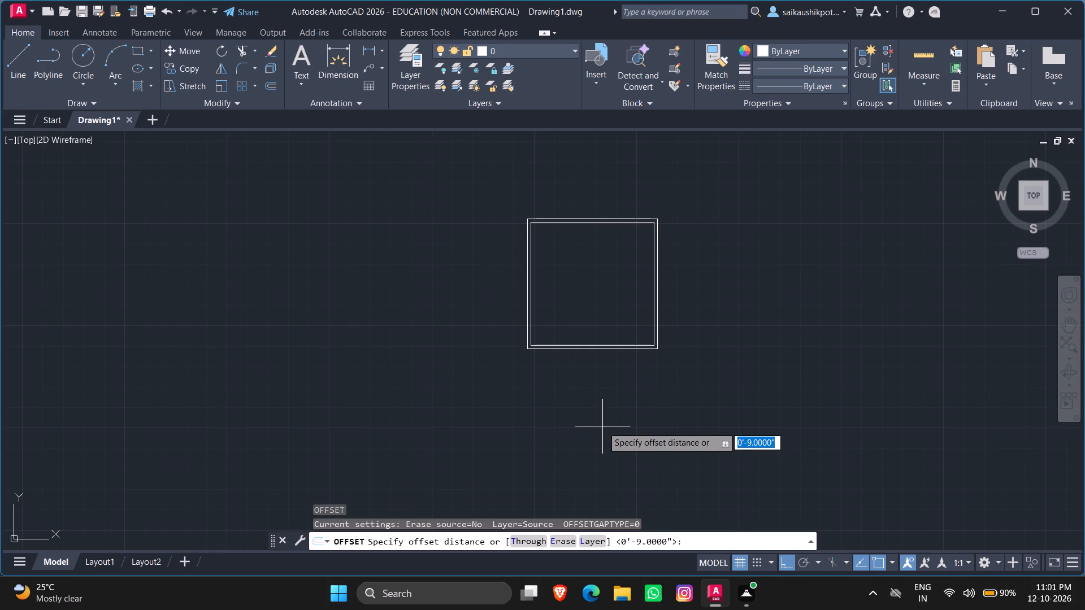
type("25'")
key("Return")
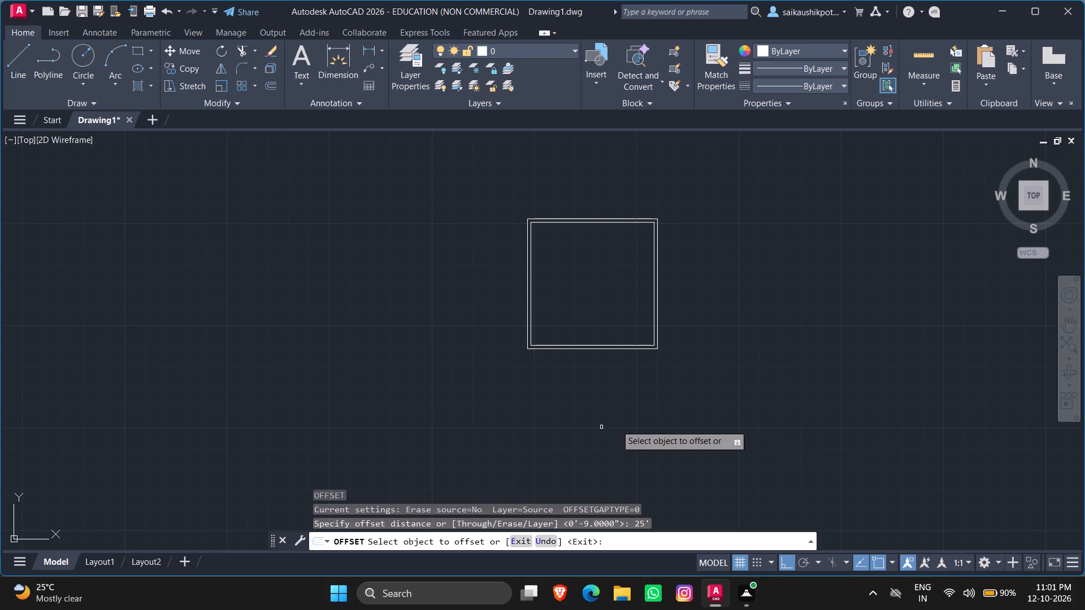
left_click(542, 350)
left_click(557, 453)
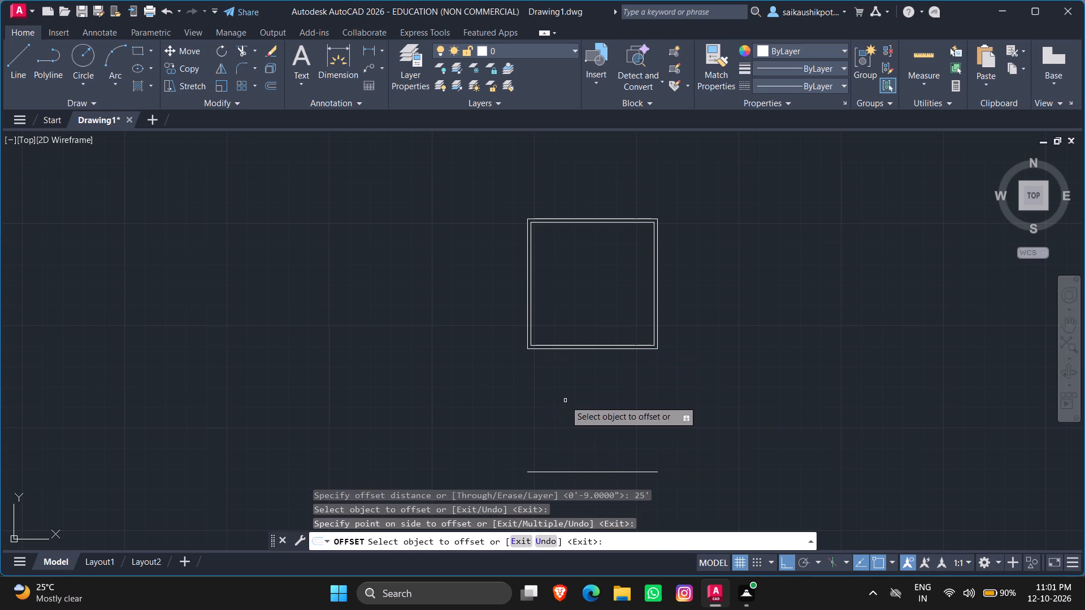
key("Escape")
key("Escape")
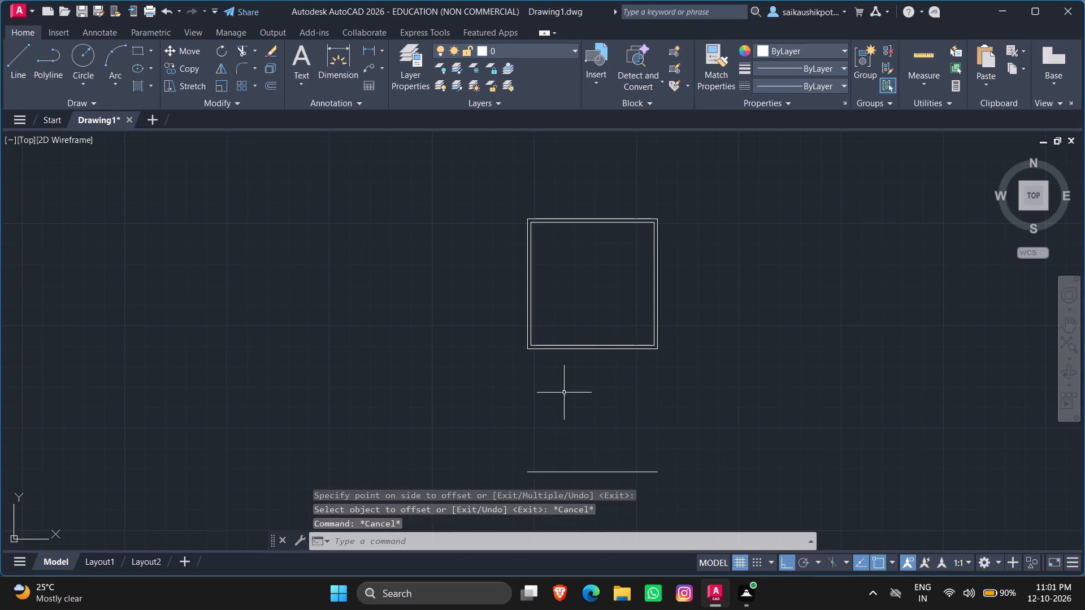
Draw a vertical line from the left end of the new bottom line up to the square's outer lower-left corner.
scroll(581, 378, "down", 2)
scroll(553, 460, "up", 2)
scroll(588, 306, "up", 2)
scroll(582, 368, "down", 2)
key("Escape")
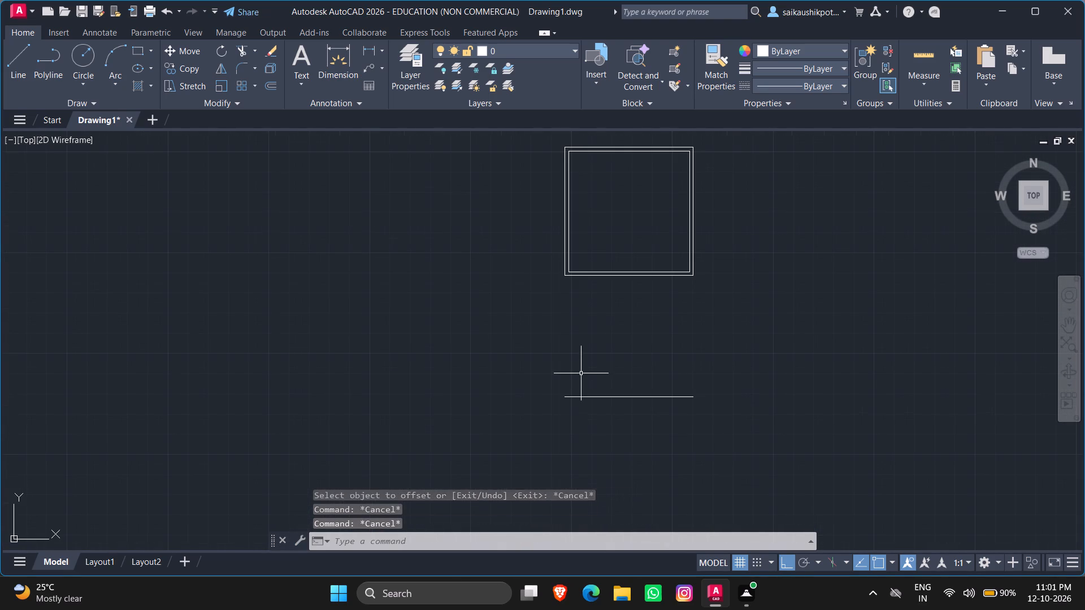
key("Escape")
key("l")
key("Return")
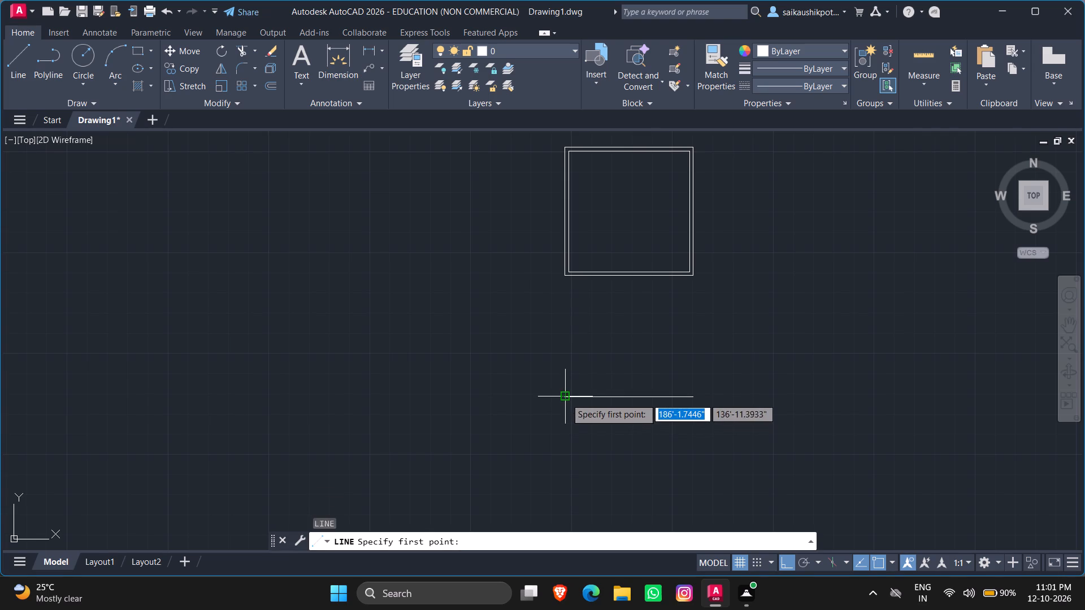
left_click(566, 398)
left_click(563, 274)
key("Escape")
key("Escape")
key("Escape")
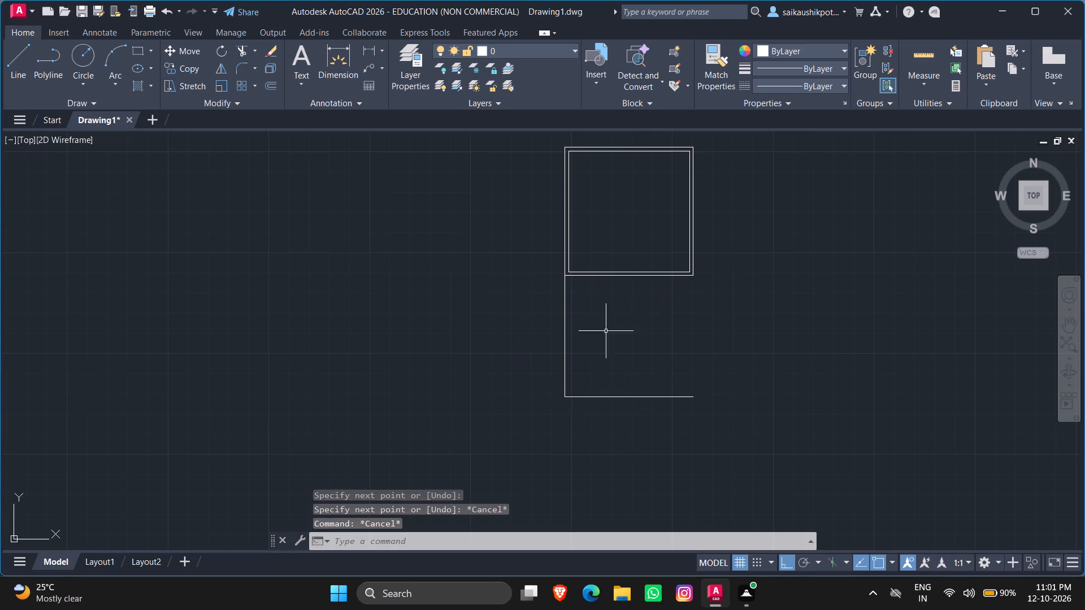
key("Escape")
Offset the new vertical line 9" to the right as the lower room's inner wall line.
key("o")
key("Return")
type("9\"")
key("Return")
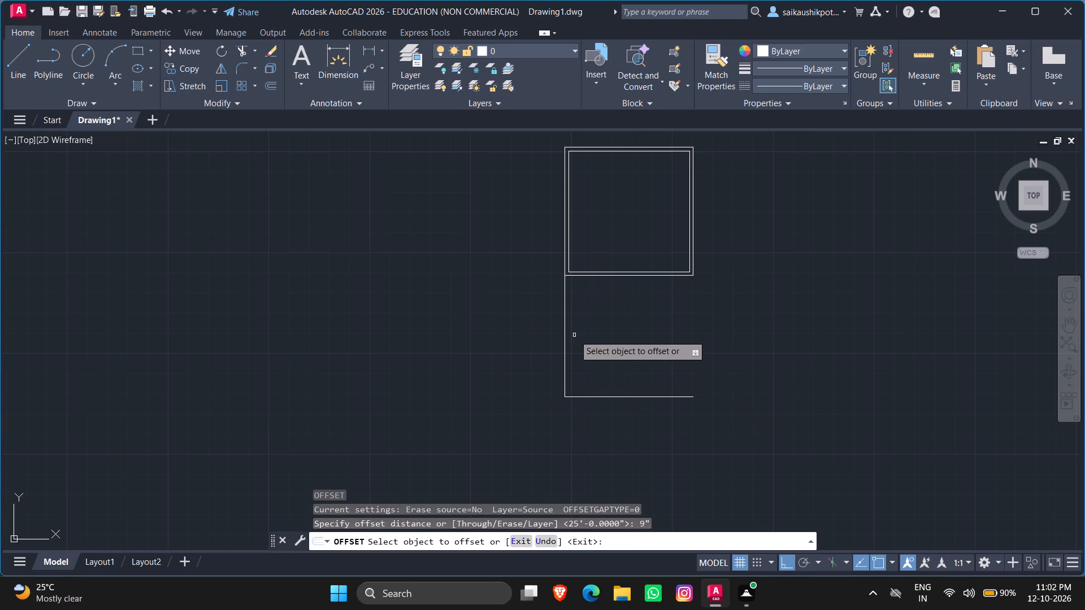
left_click(565, 335)
left_click(604, 350)
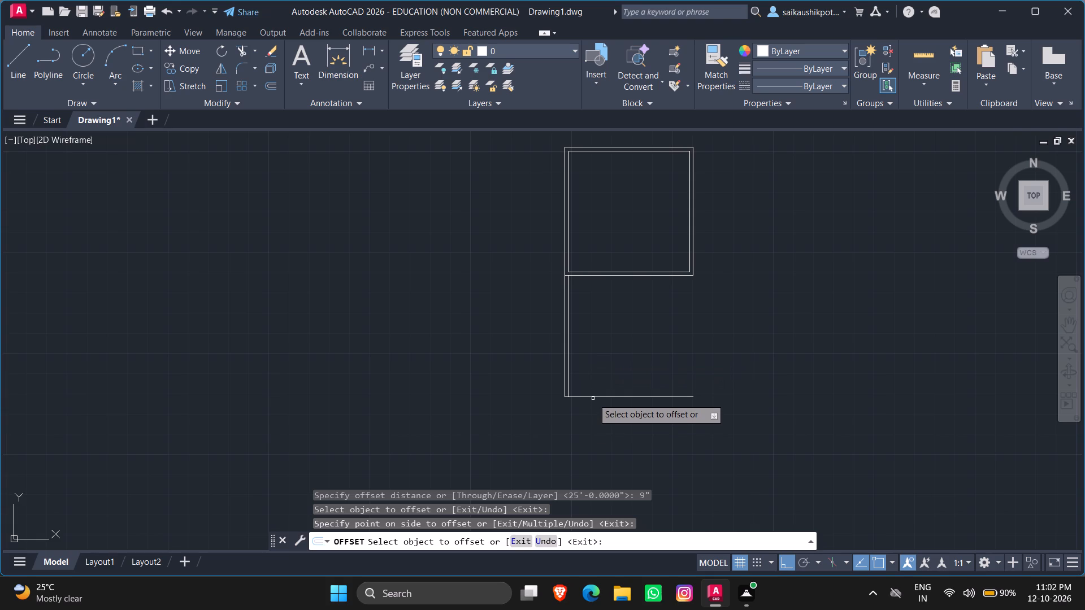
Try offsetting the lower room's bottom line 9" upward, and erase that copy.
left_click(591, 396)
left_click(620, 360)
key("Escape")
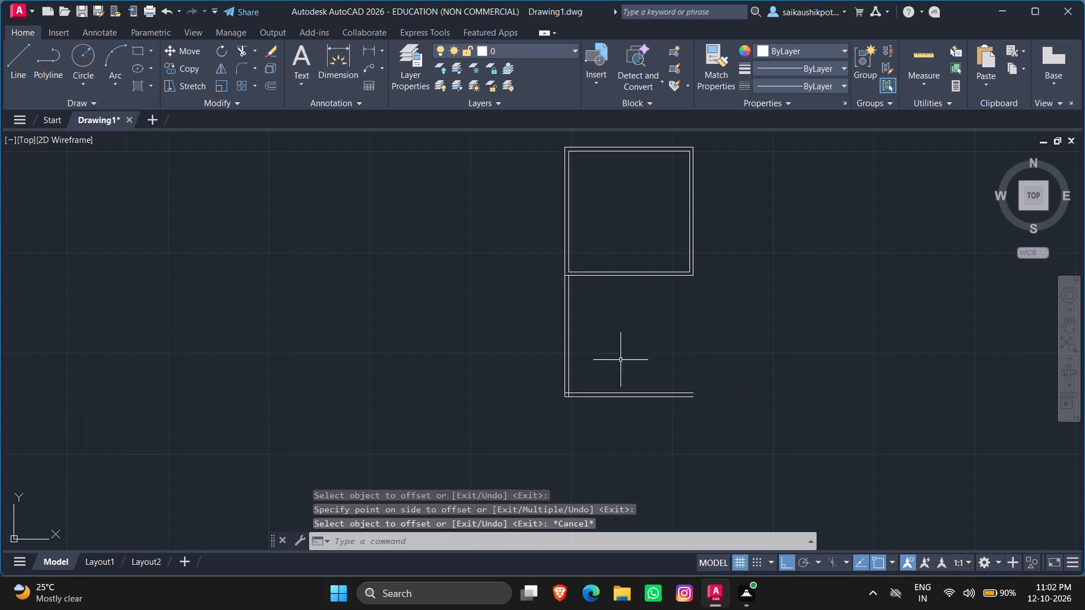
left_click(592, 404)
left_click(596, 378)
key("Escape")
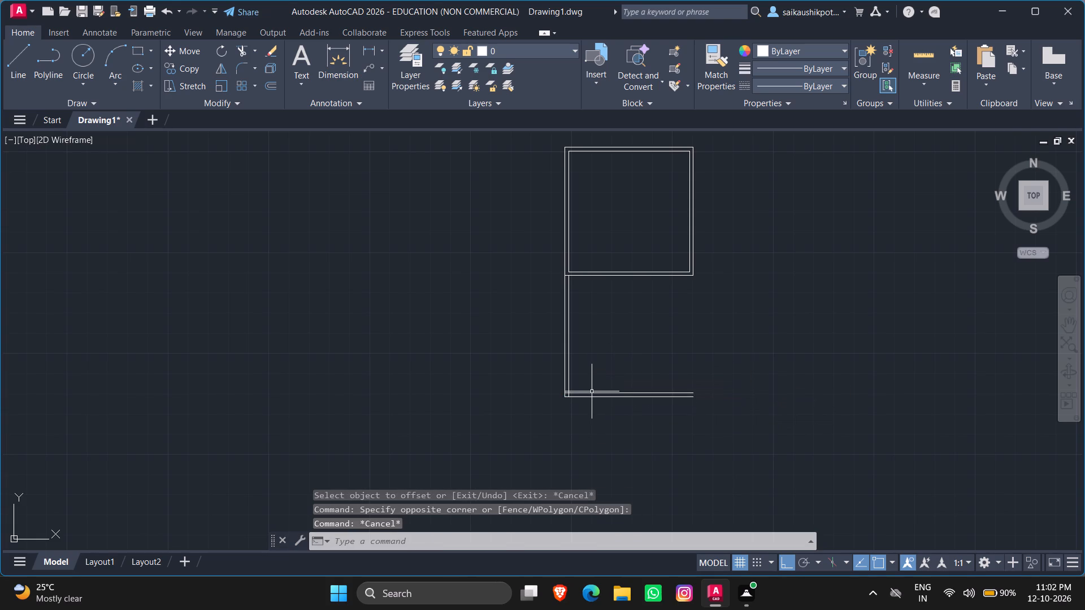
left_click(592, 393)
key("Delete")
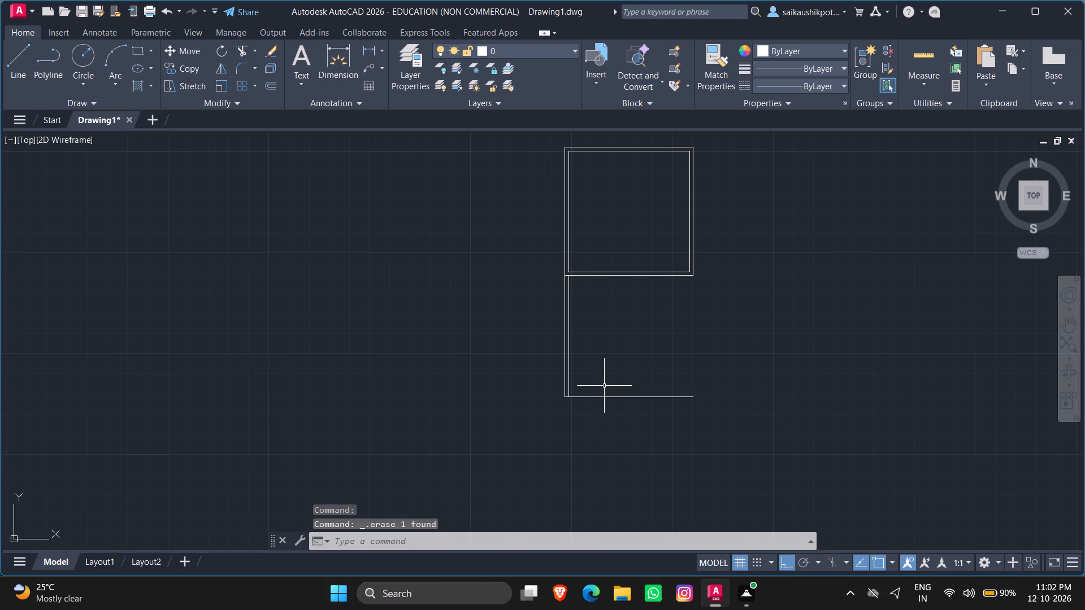
Offset the lower room's bottom line 9" downward.
key("o")
key("Return")
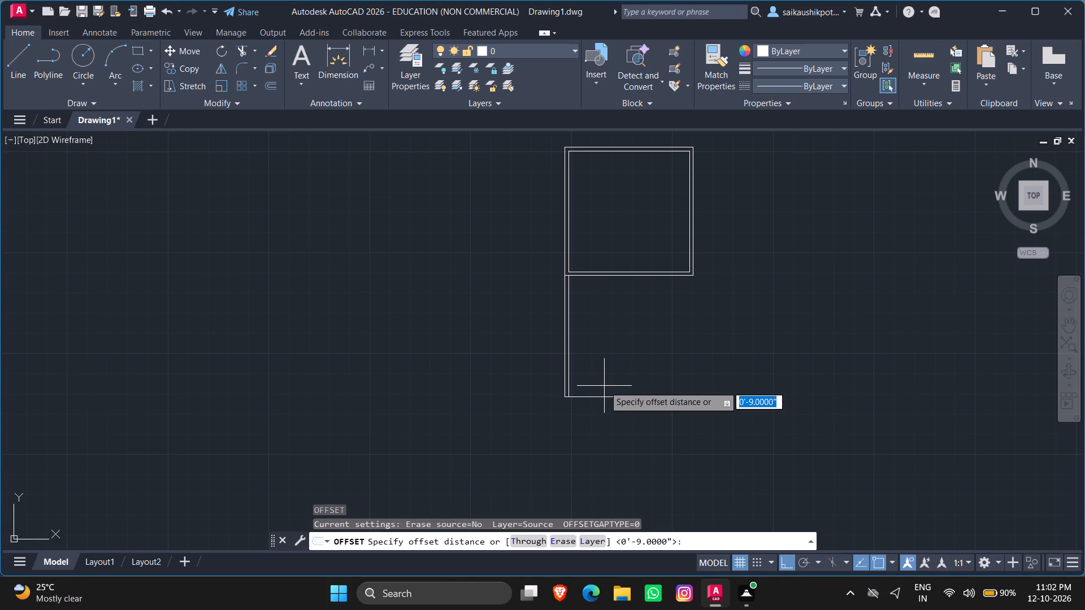
key("9")
key("shift+quotedbl")
key("Return")
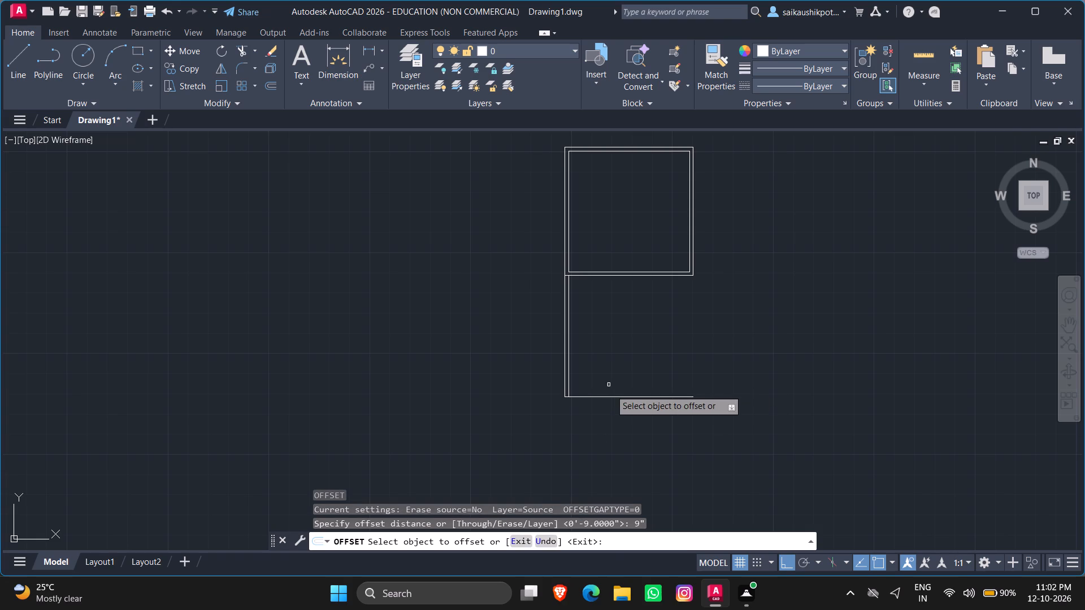
left_click_drag(609, 398, 603, 454)
left_click(603, 454)
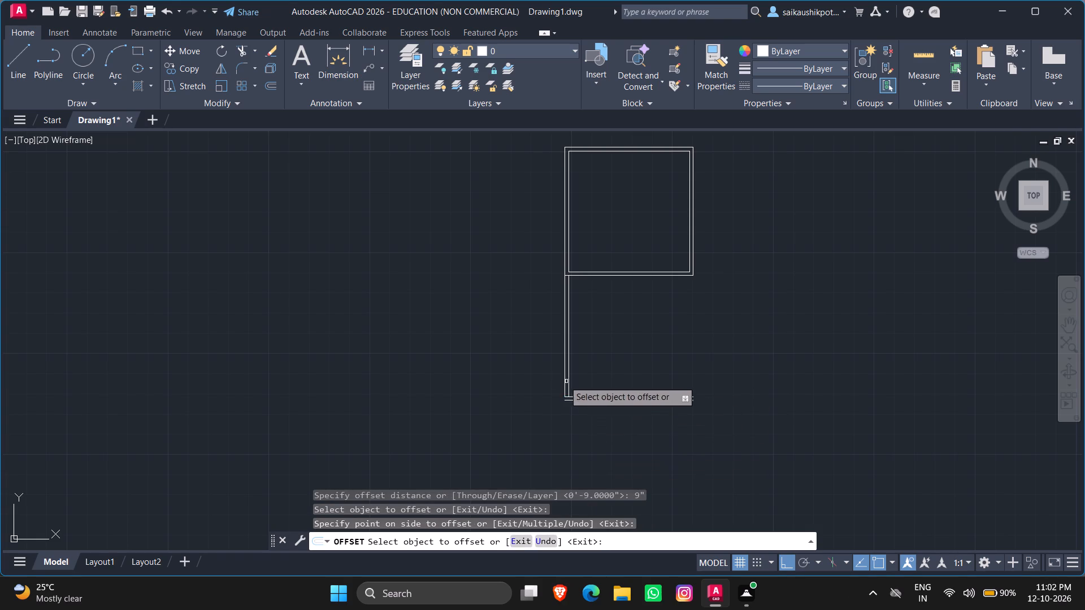
key("Escape")
key("Escape")
Stretch the lower ends of both left wall lines of the lower room down to the outer bottom line.
scroll(557, 393, "up", 3)
scroll(557, 393, "down", 1)
scroll(596, 458, "up", 2)
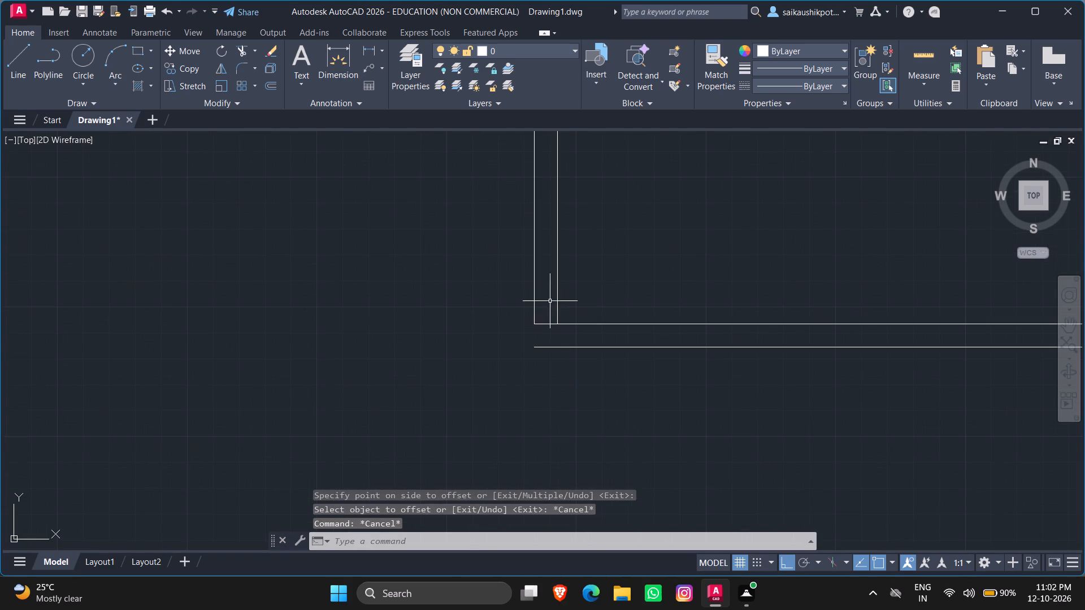
left_click(541, 295)
left_click(591, 298)
left_click_drag(618, 293, 604, 292)
left_click(504, 289)
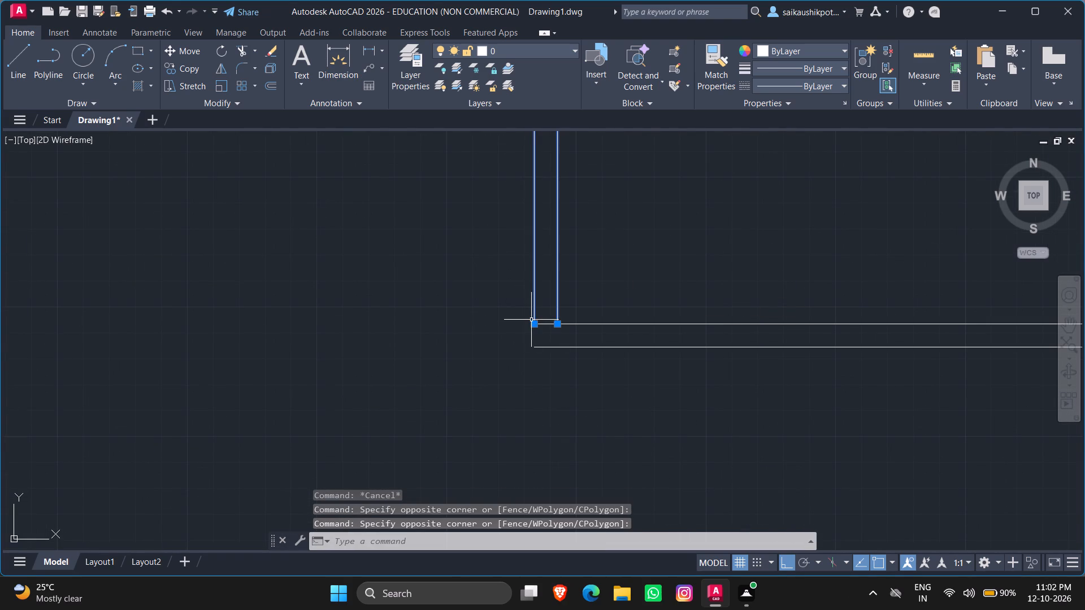
left_click(533, 324)
left_click(535, 344)
key("Escape")
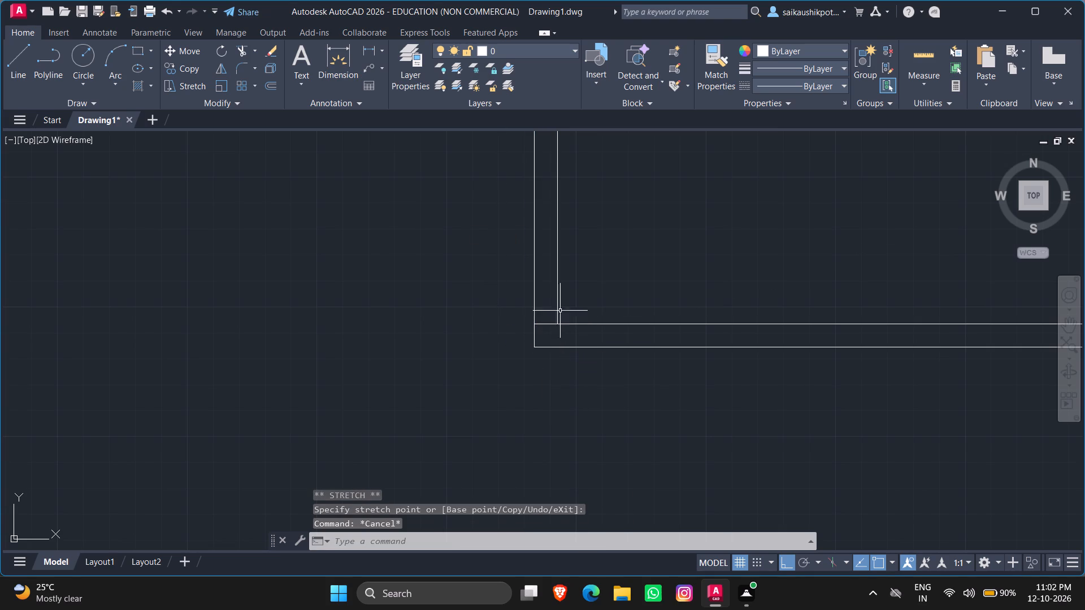
left_click(568, 302)
left_click(554, 302)
left_click_drag(559, 323, 561, 341)
left_click(561, 346)
key("Escape")
key("Escape")
key("Escape")
Trim the overlapping wall lines at the lower room's bottom-left corner and where its left wall joins the square.
type("TR")
key("Return")
key("Return")
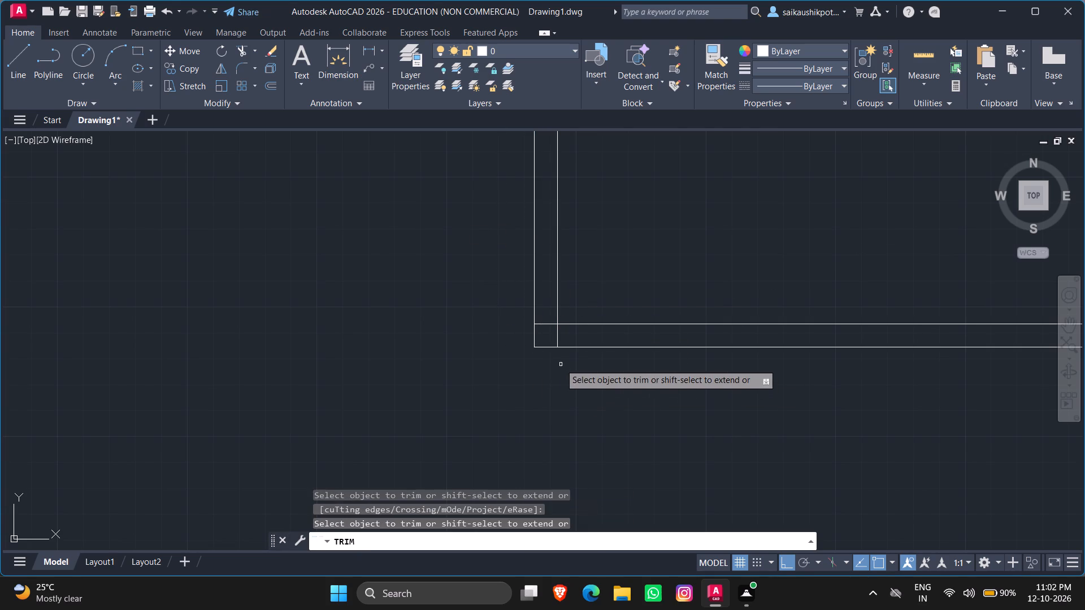
scroll(551, 329, "up", 3)
left_click_drag(540, 263, 604, 348)
scroll(575, 375, "down", 8)
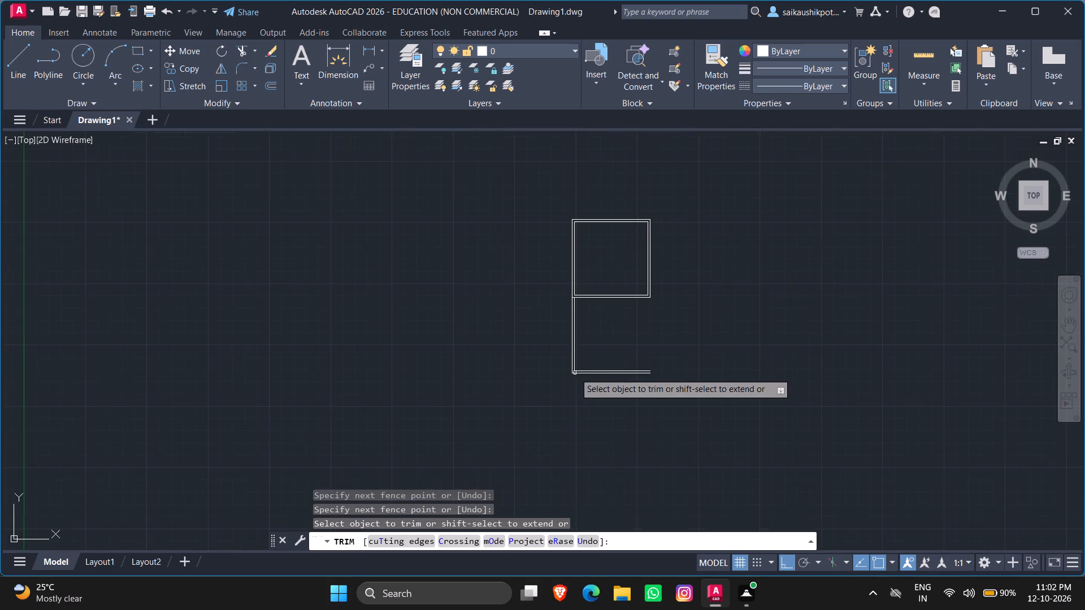
scroll(580, 290, "up", 4)
scroll(536, 326, "up", 2)
left_click_drag(504, 333, 489, 369)
scroll(519, 335, "down", 3)
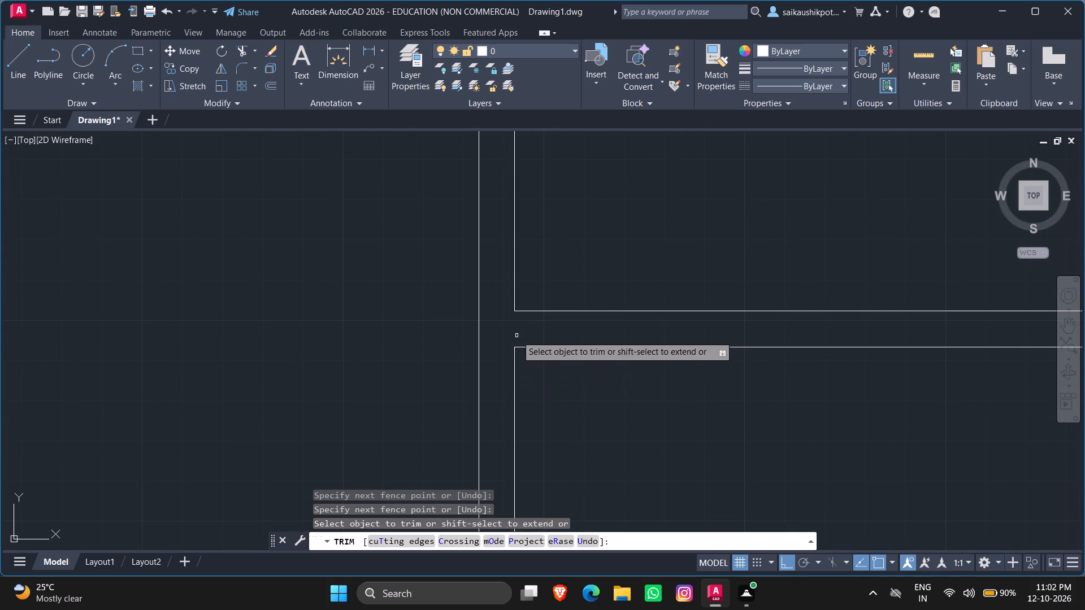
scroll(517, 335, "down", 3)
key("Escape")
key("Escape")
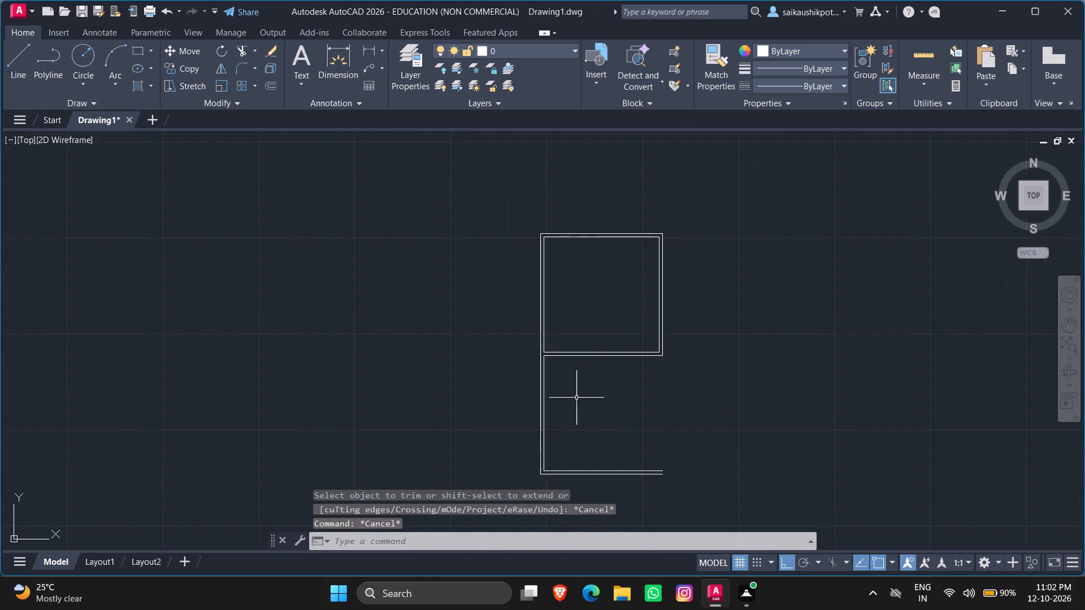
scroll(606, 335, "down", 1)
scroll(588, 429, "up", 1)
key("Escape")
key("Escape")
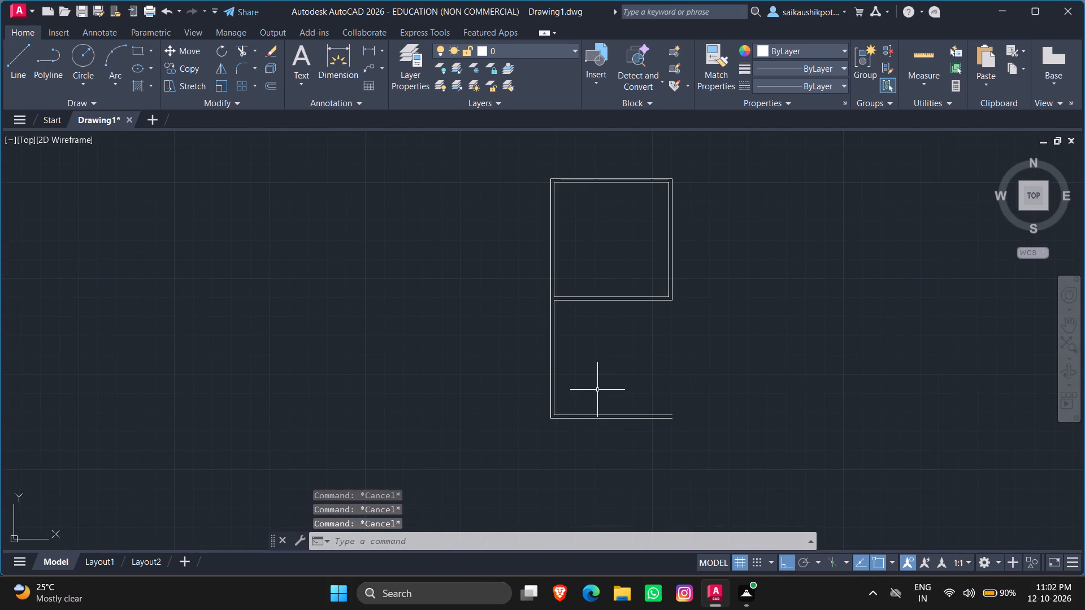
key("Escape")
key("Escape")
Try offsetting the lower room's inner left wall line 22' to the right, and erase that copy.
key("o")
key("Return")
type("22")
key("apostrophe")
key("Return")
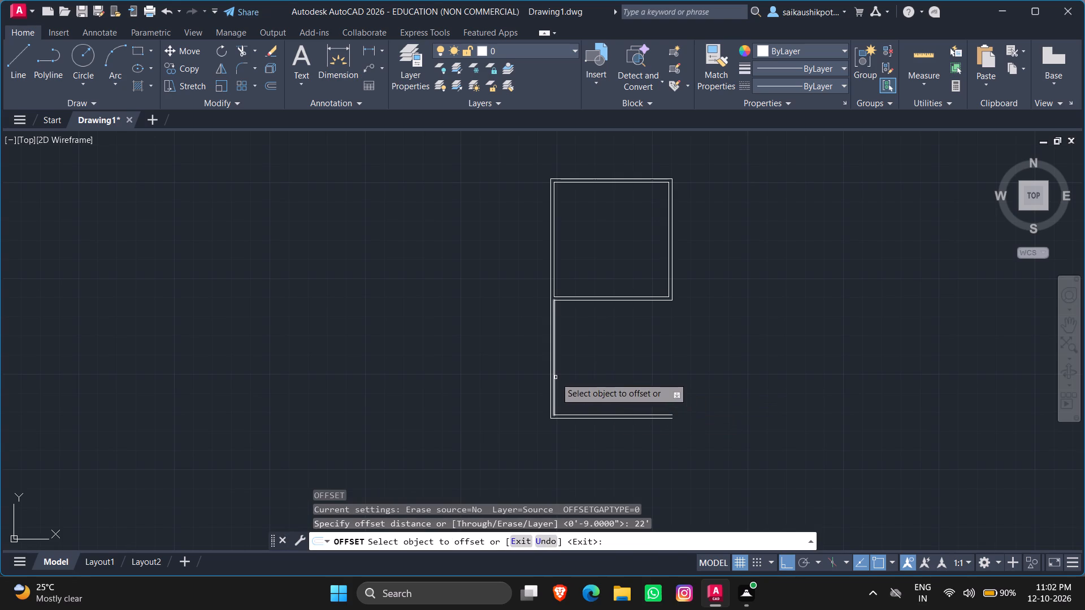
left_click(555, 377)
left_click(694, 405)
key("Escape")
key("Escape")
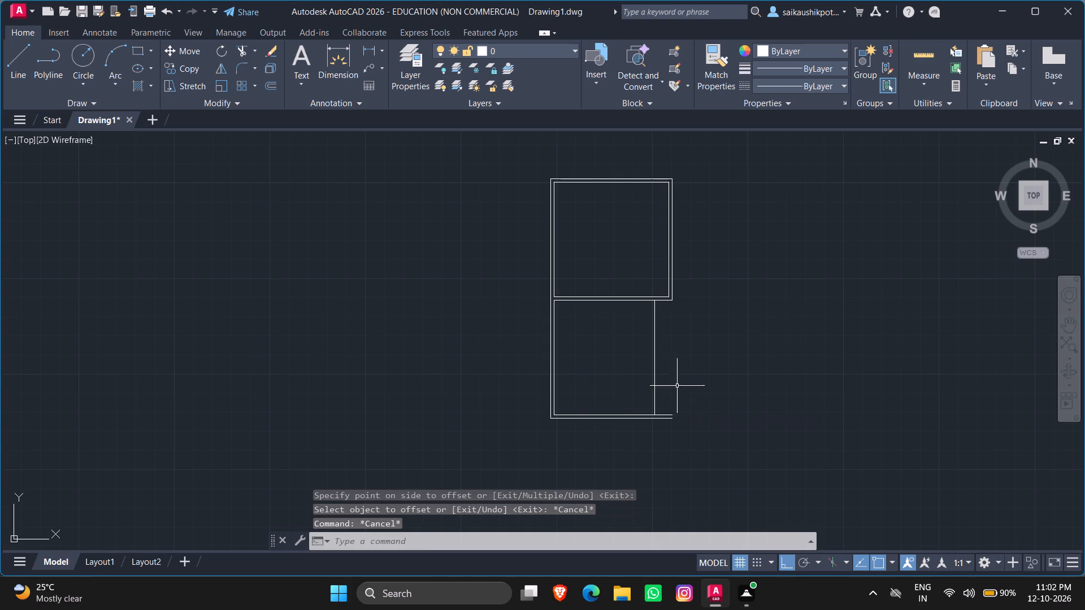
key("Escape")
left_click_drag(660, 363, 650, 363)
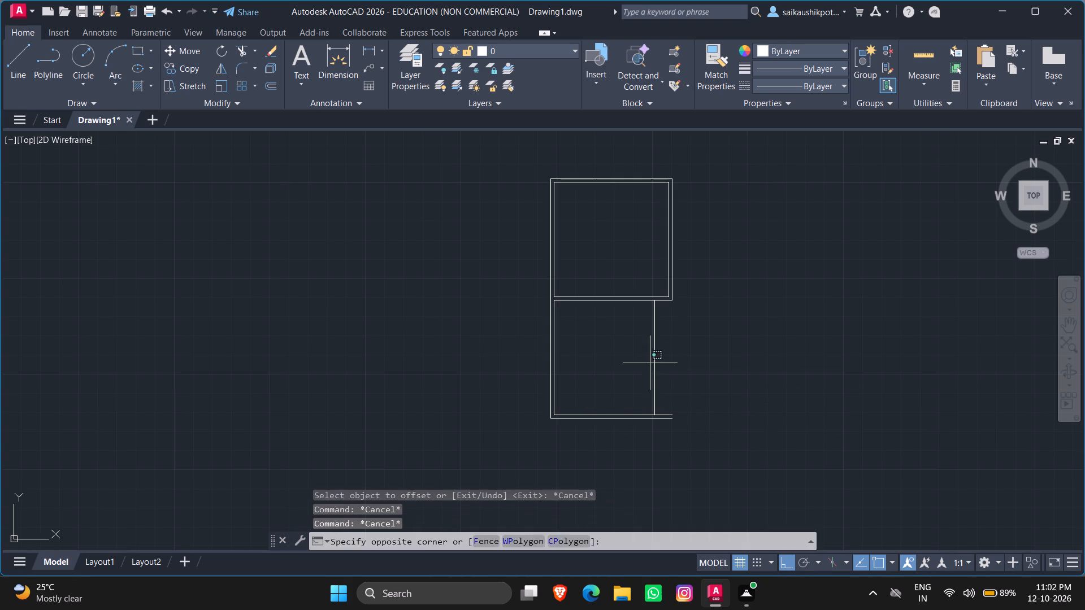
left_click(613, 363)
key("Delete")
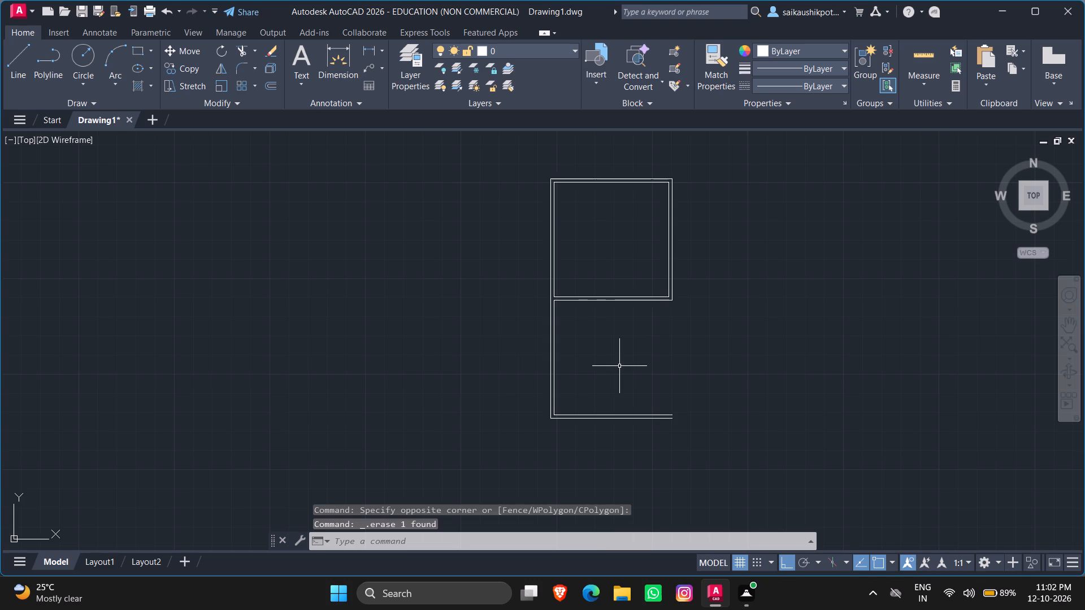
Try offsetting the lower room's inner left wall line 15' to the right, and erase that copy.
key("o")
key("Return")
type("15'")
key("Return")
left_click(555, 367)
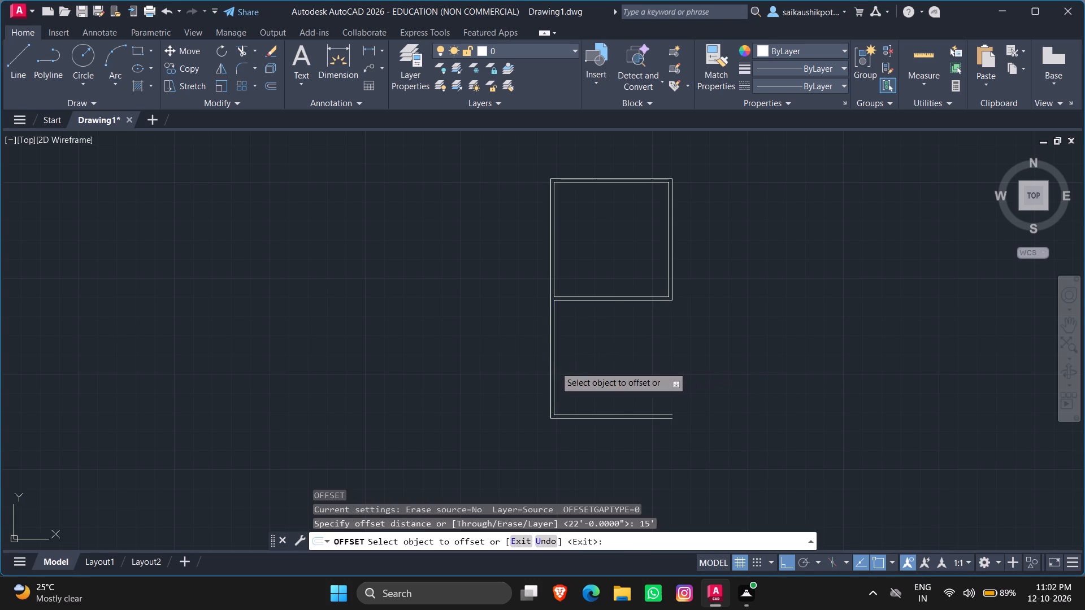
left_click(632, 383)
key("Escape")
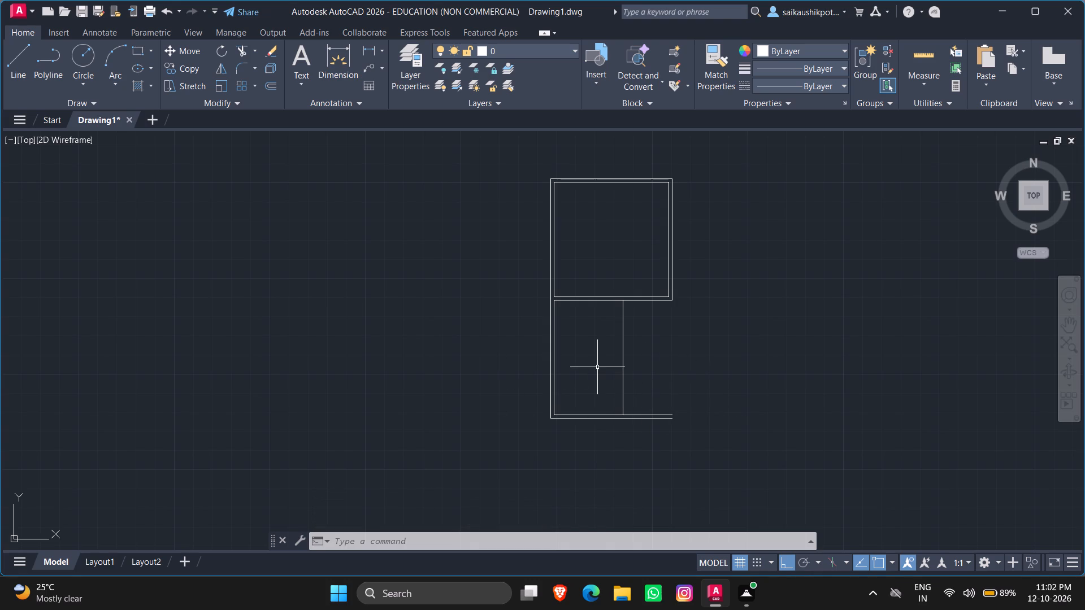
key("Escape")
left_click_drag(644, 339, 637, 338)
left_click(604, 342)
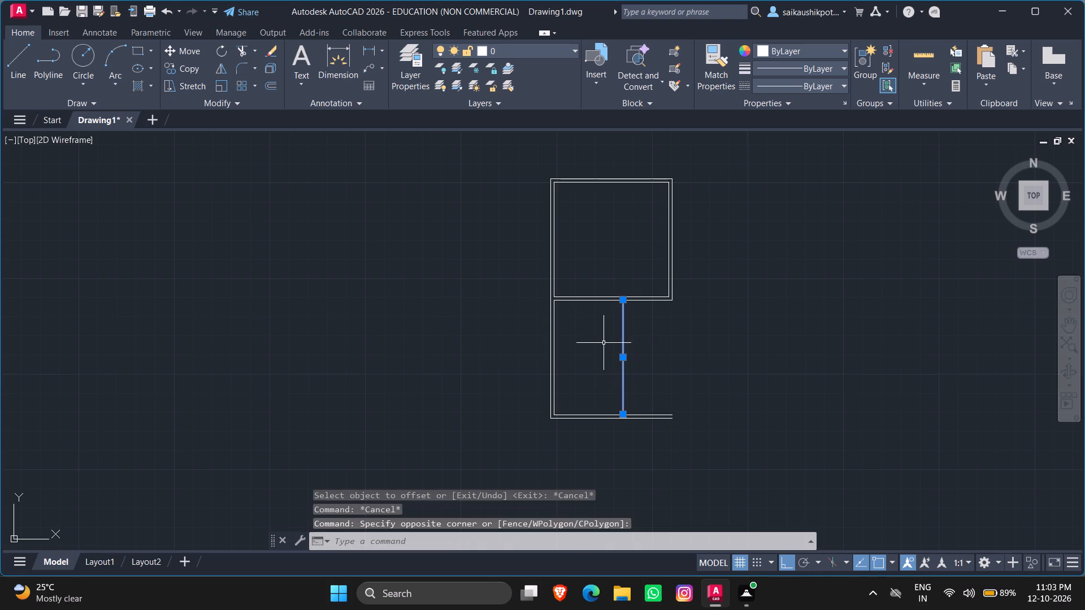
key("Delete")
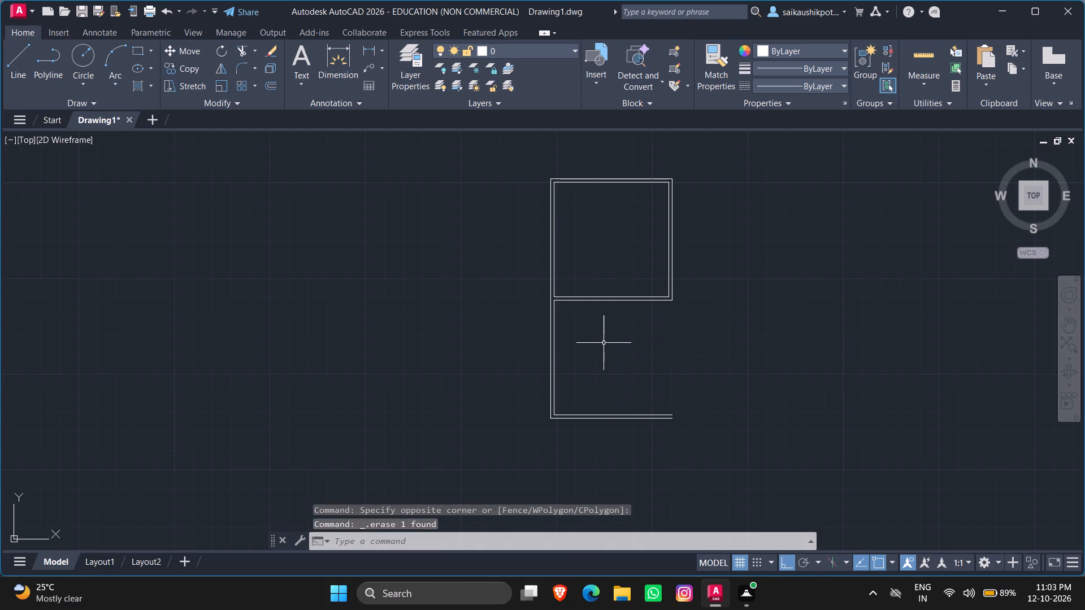
Offset the lower room's inner left wall line 30' to the right.
key("o")
key("Return")
type("30'")
key("Return")
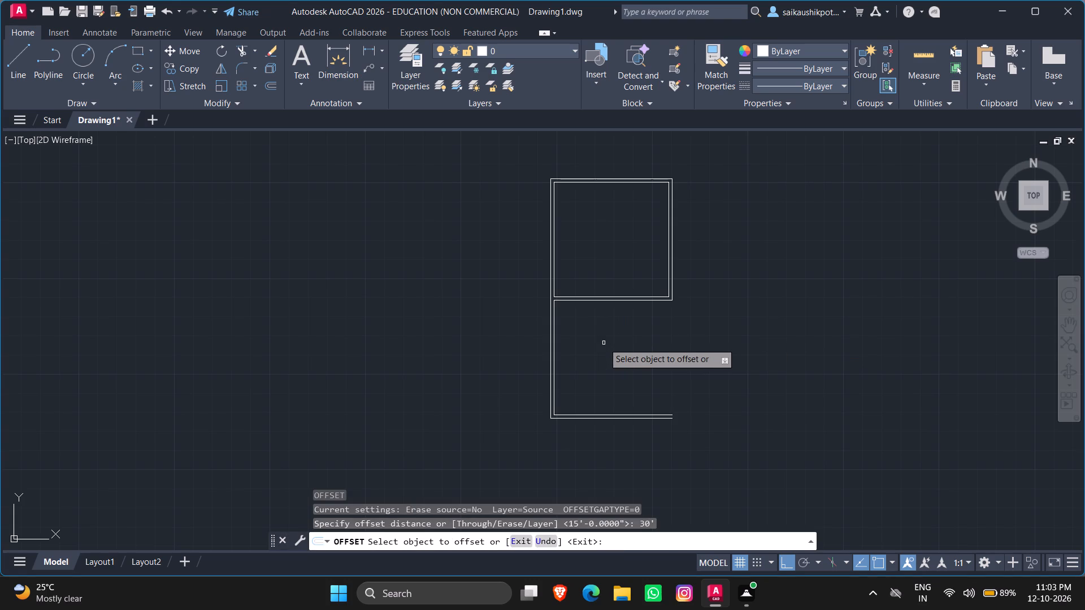
left_click(555, 368)
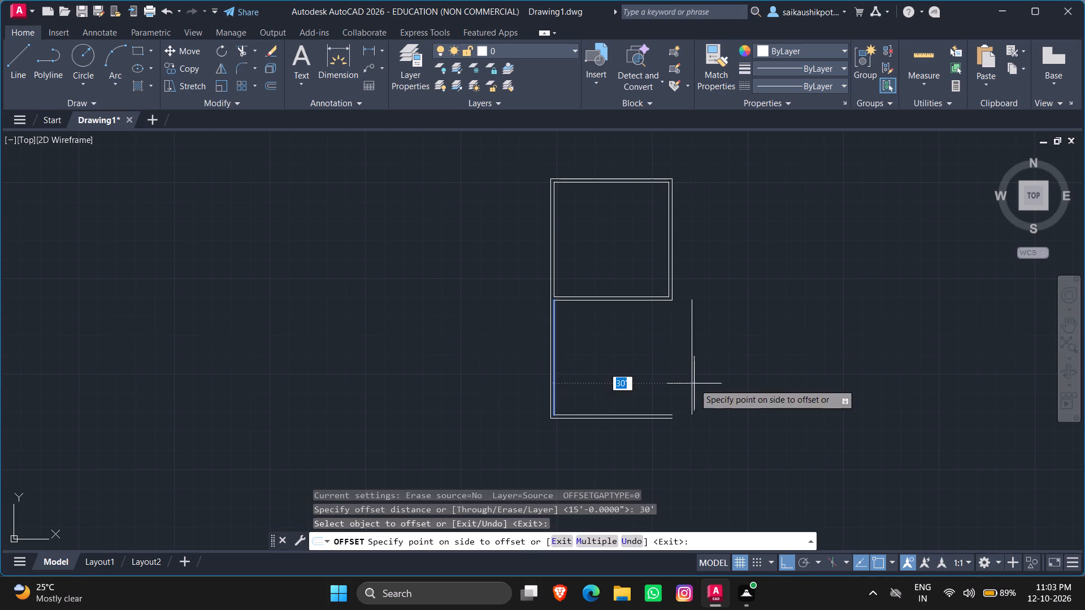
left_click(718, 381)
key("Escape")
key("Escape")
Stretch the right ends of the lower room's bottom lines: the inner to the right wall line's lower end, the outer slightly past it.
scroll(691, 425, "up", 2)
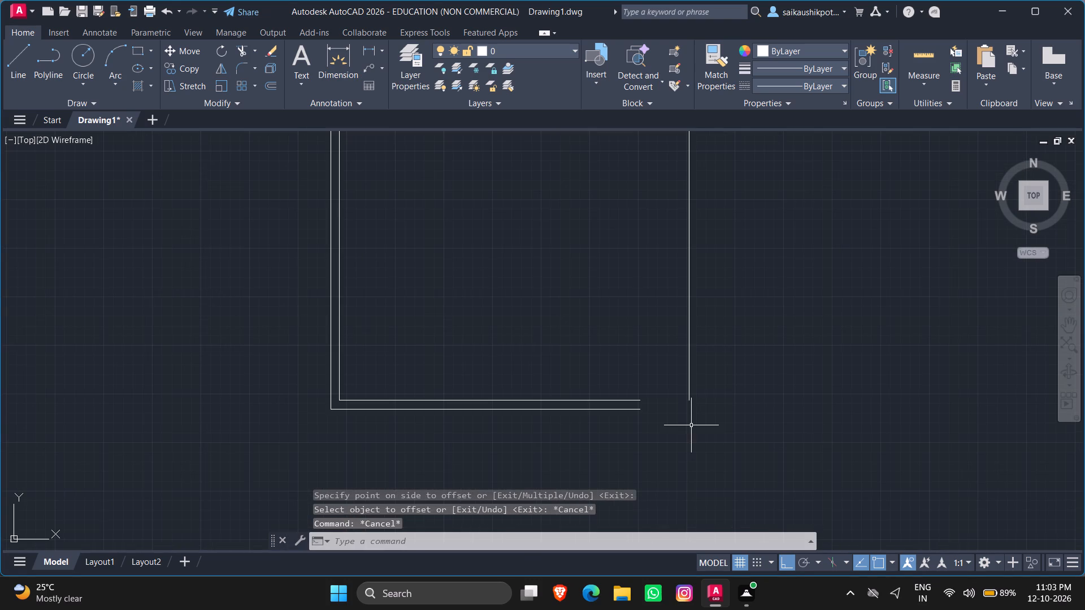
scroll(684, 420, "up", 1)
scroll(620, 412, "up", 1)
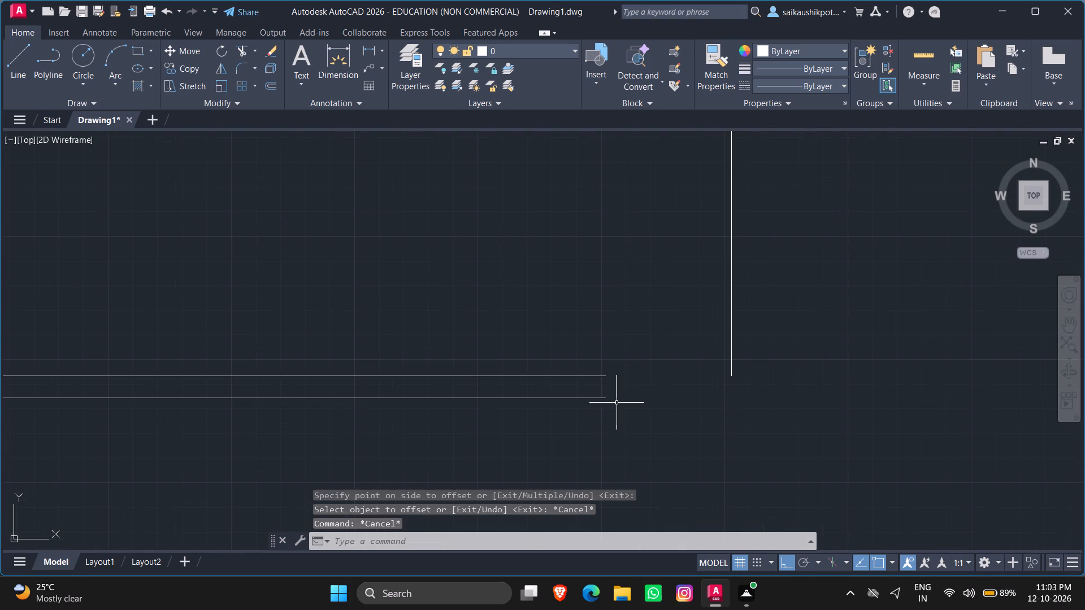
left_click(591, 376)
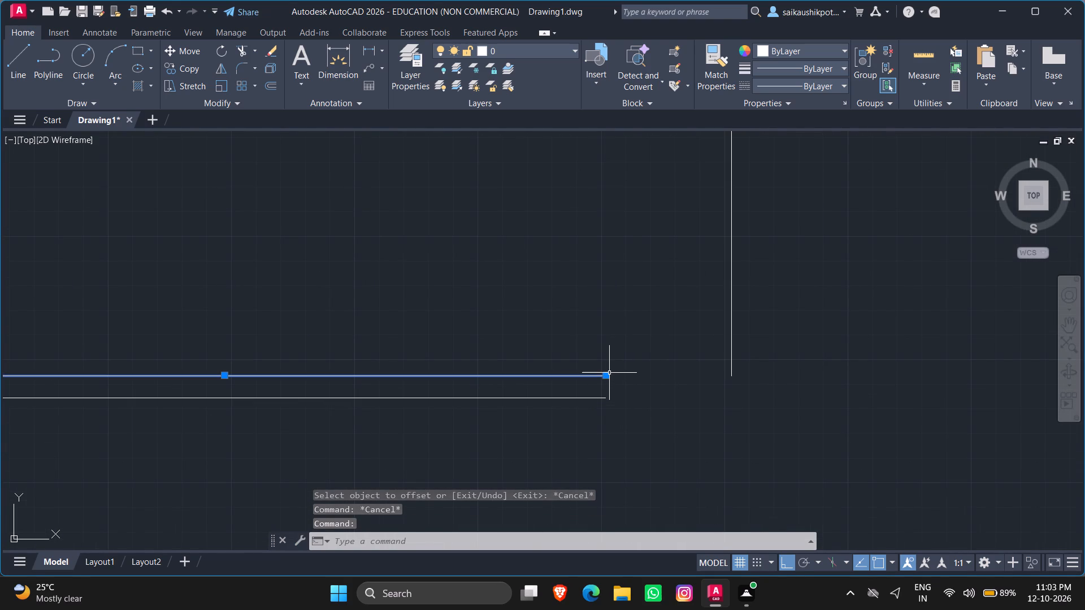
left_click(606, 374)
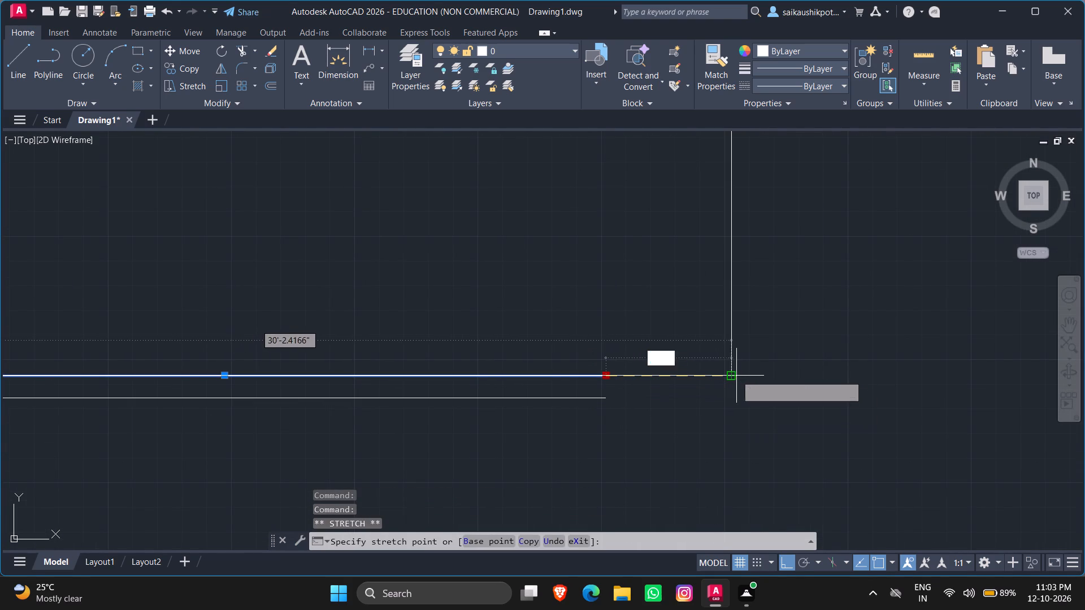
left_click(732, 374)
key("Escape")
key("Escape")
left_click(597, 400)
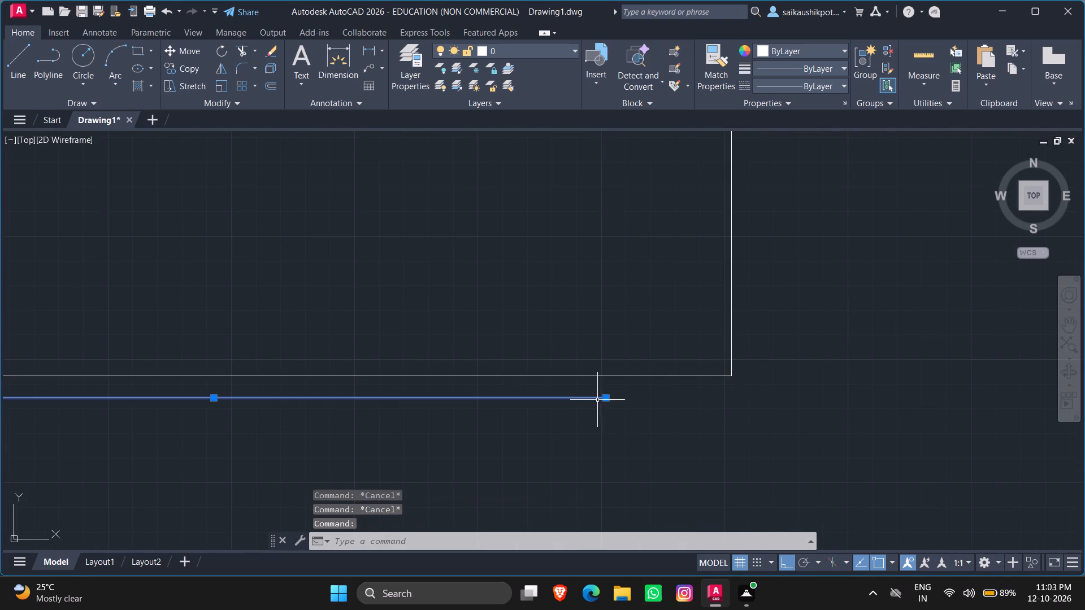
left_click(605, 399)
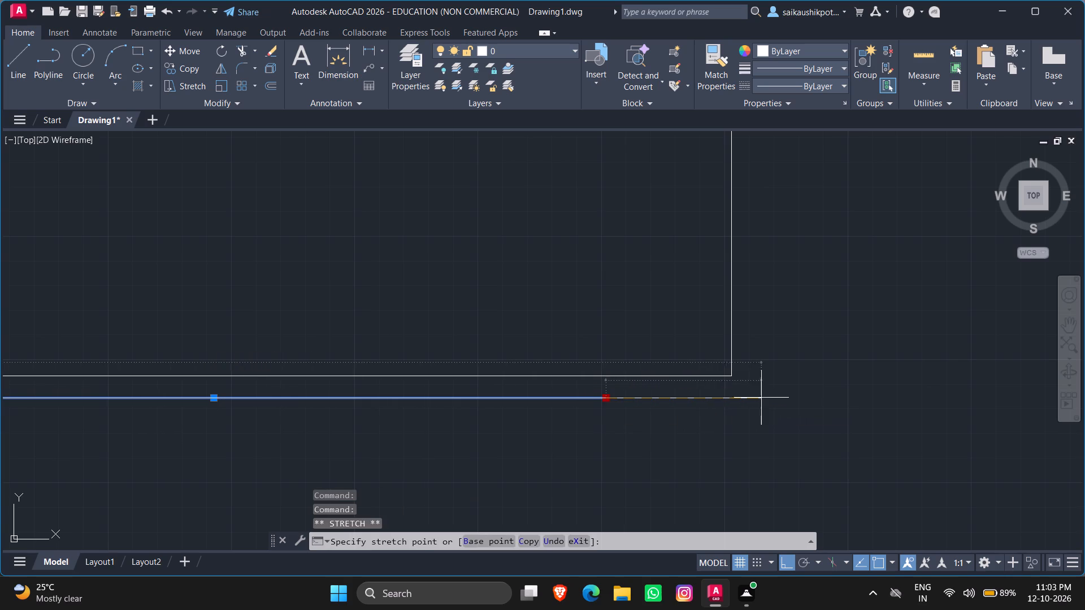
left_click(761, 398)
key("Escape")
Offset the lower room's right wall line 9" outward to the right.
key("o")
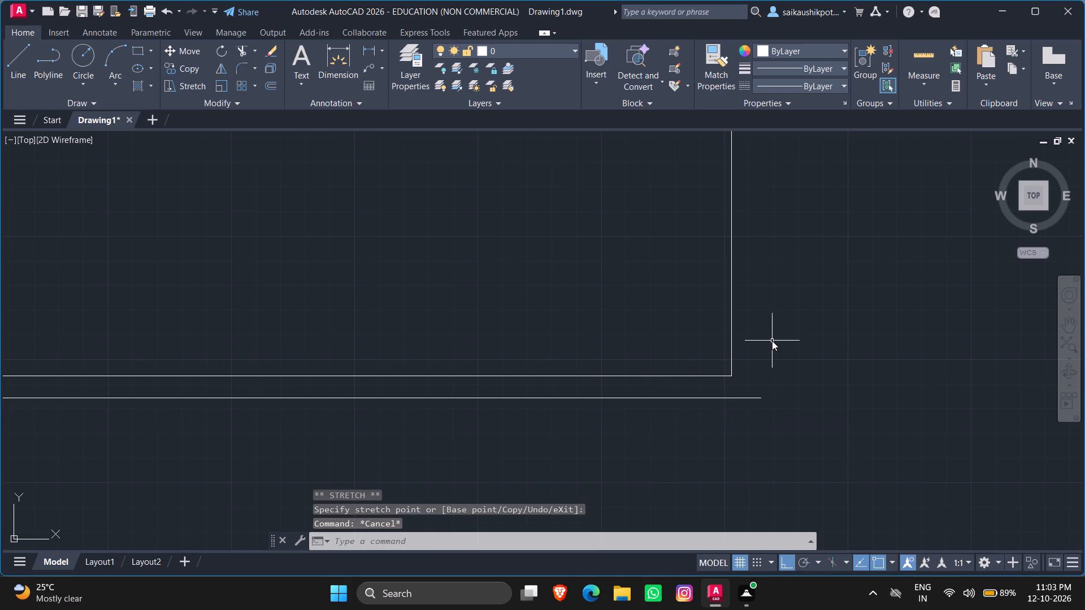
key("Return")
key("9")
key("shift+quotedbl")
key("Return")
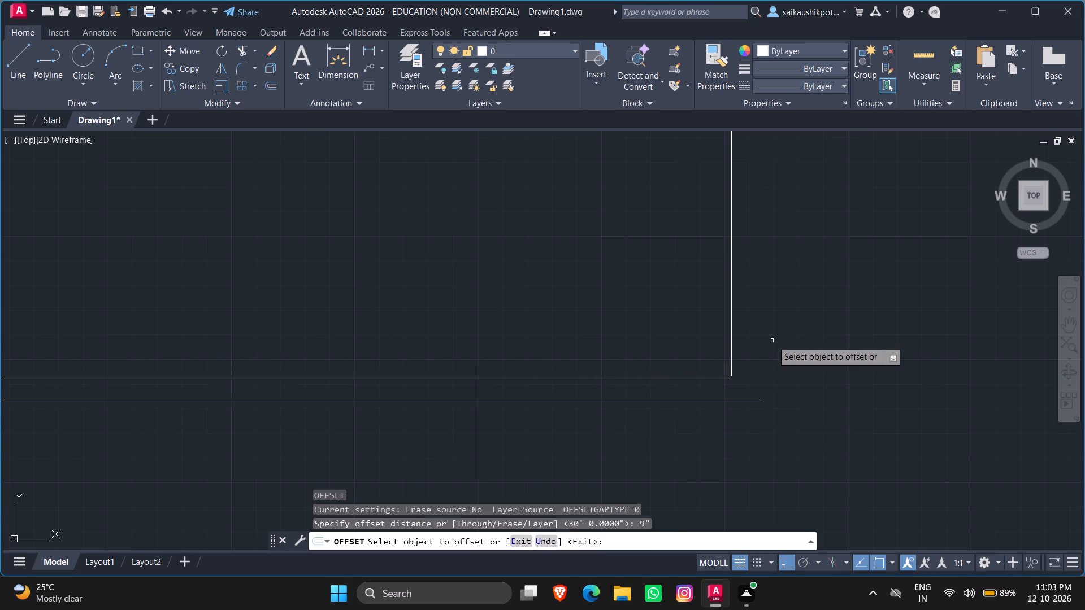
scroll(380, 343, "down", 3)
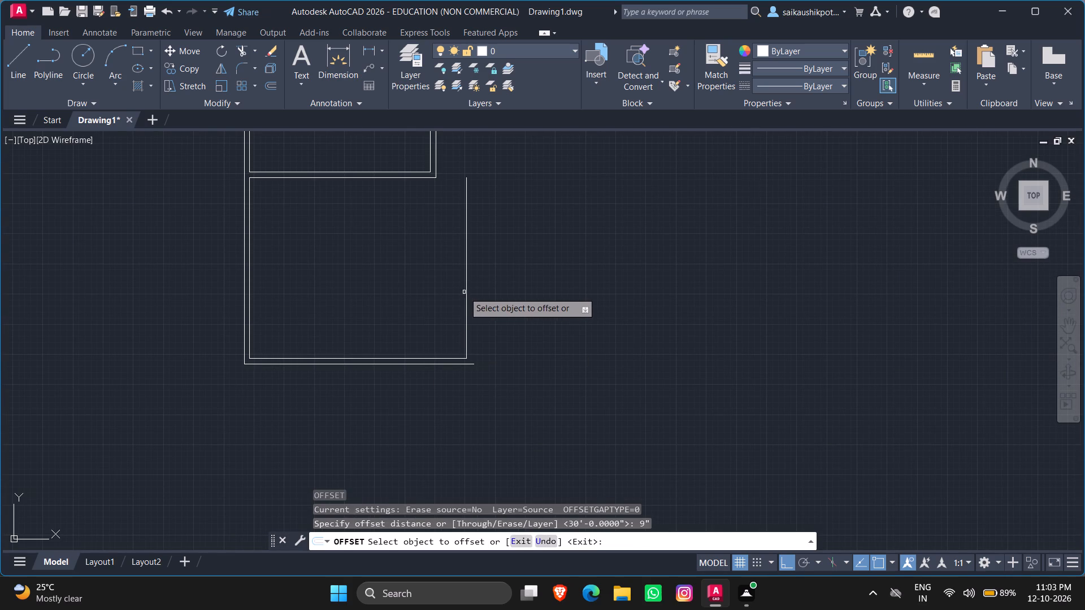
left_click(466, 294)
left_click(497, 313)
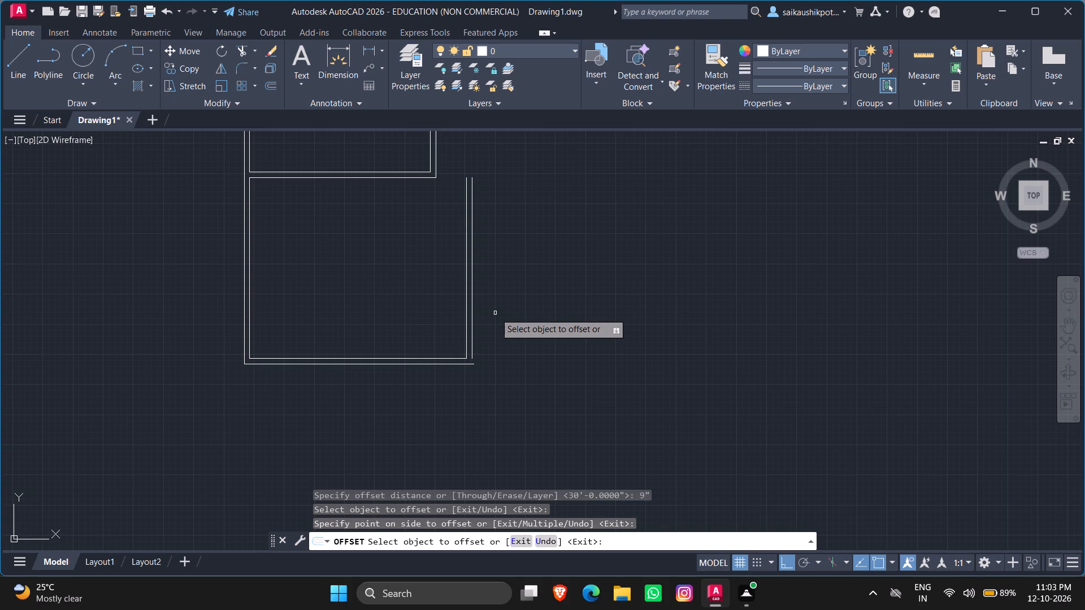
scroll(480, 288, "down", 2)
scroll(438, 228, "up", 5)
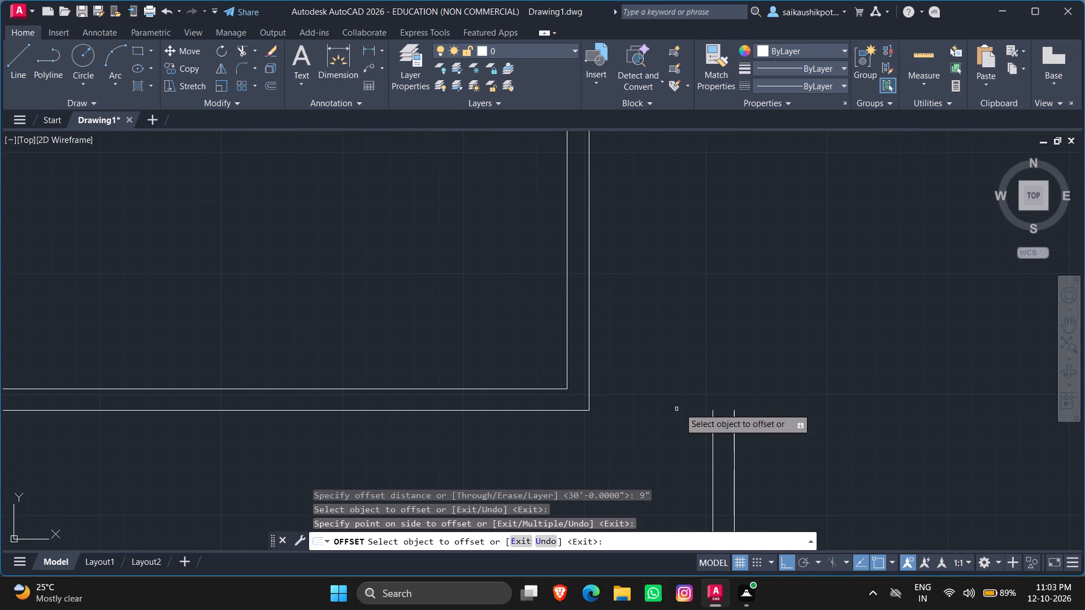
key("Escape")
Try to measure the gap between the upper square's outer bottom-right corner and the lower room's right wall.
left_click(718, 427)
left_click(667, 406)
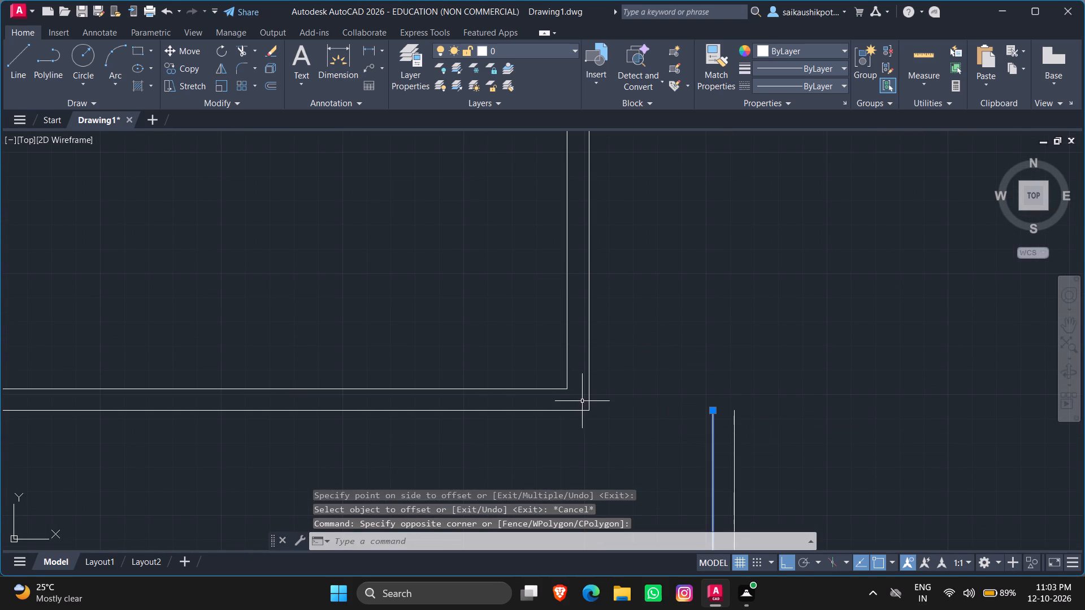
key("Escape")
left_click(914, 50)
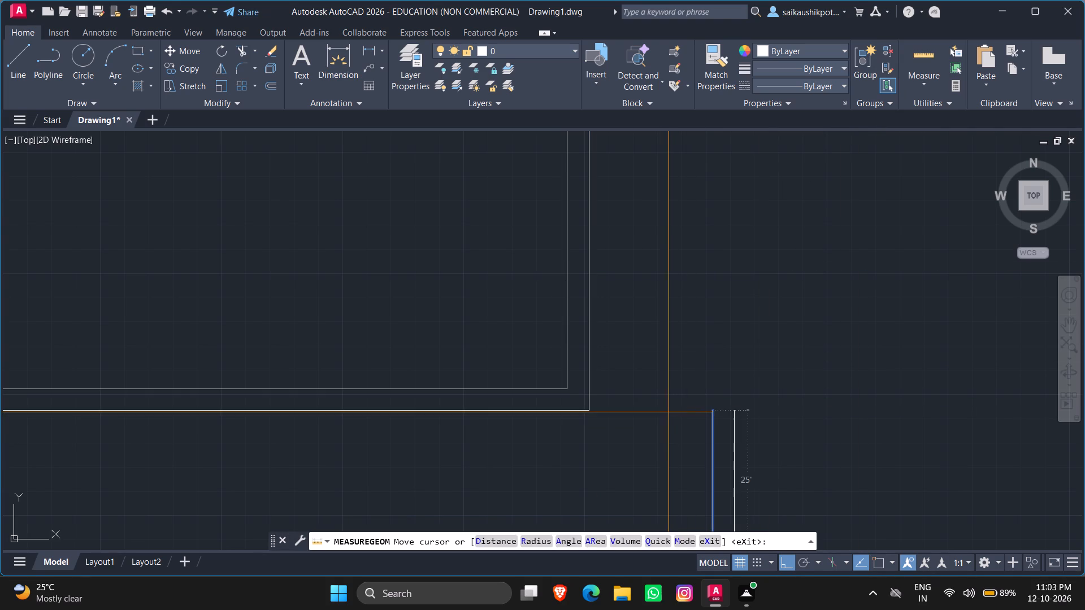
key("Escape")
left_click(915, 77)
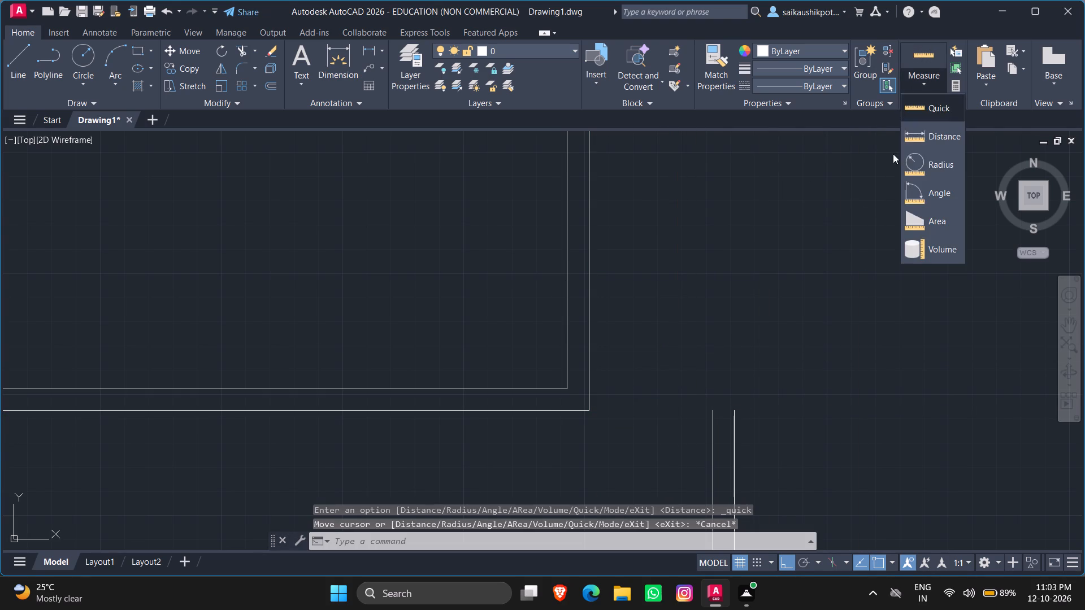
left_click(915, 141)
left_click(584, 409)
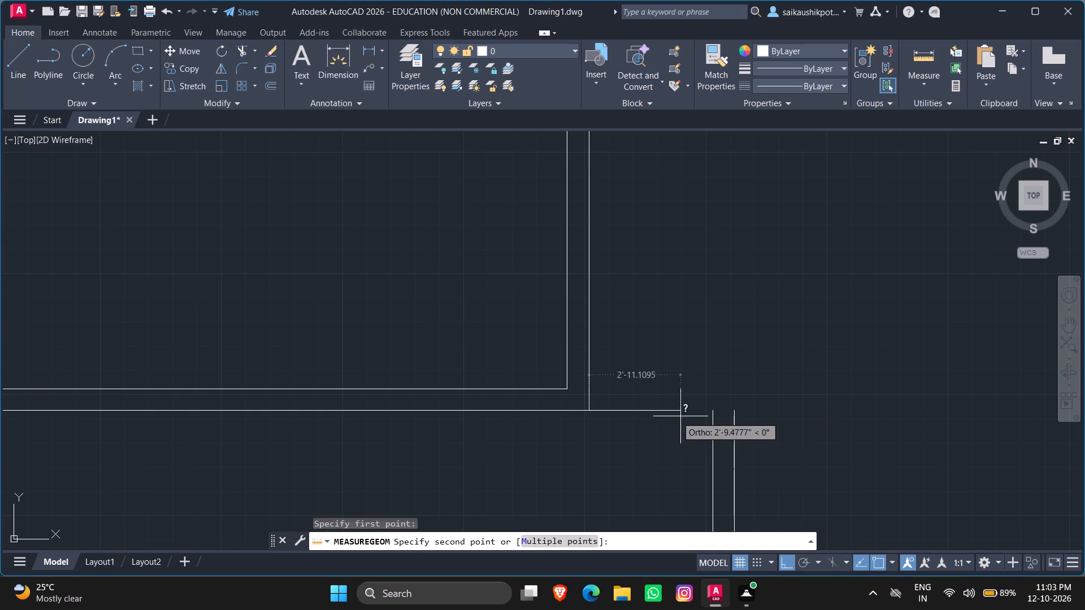
key("Escape")
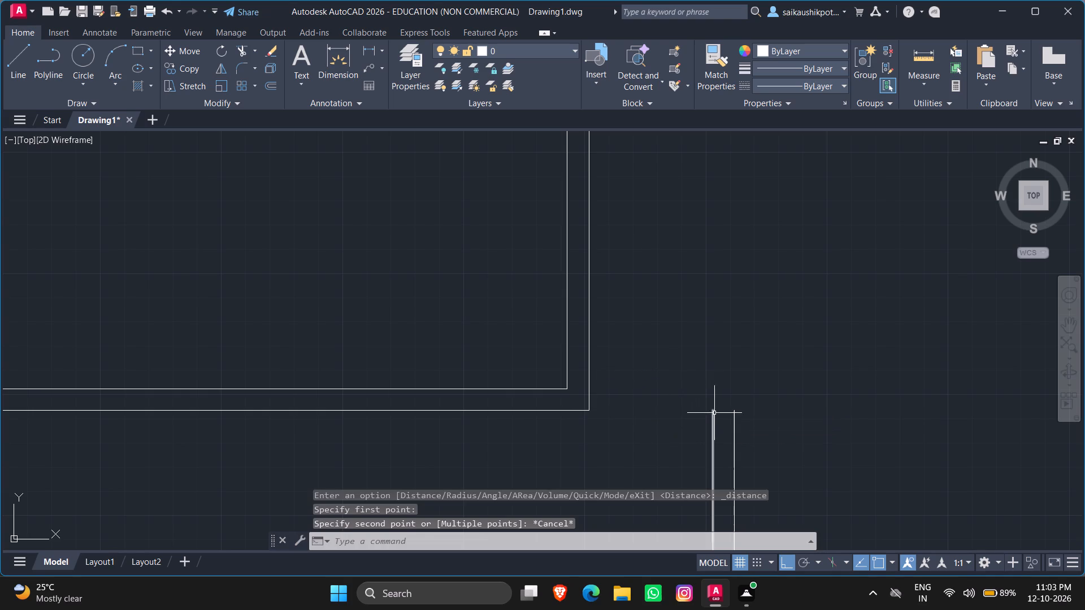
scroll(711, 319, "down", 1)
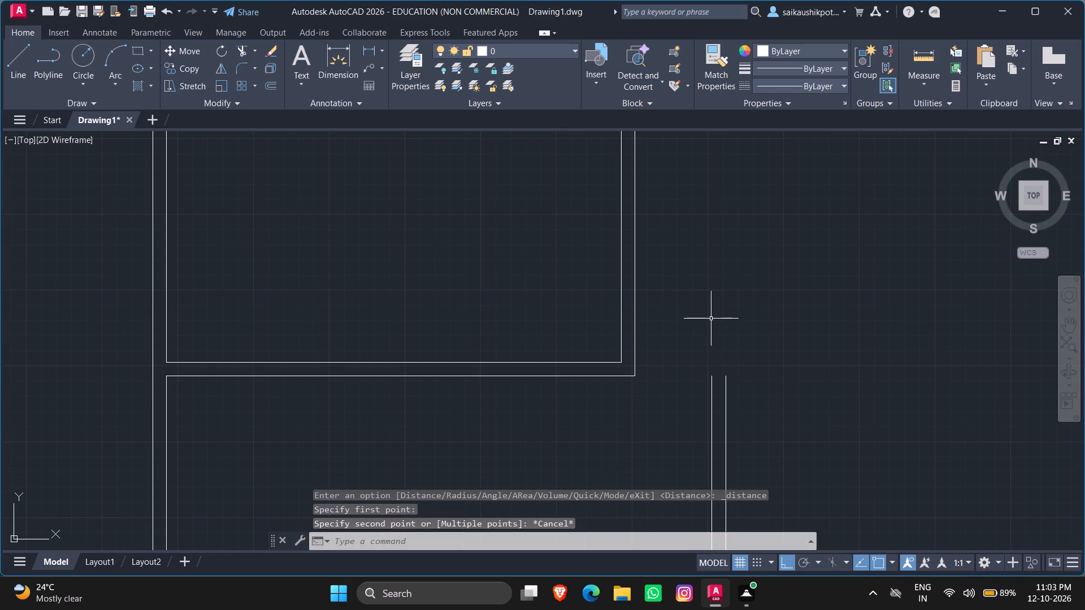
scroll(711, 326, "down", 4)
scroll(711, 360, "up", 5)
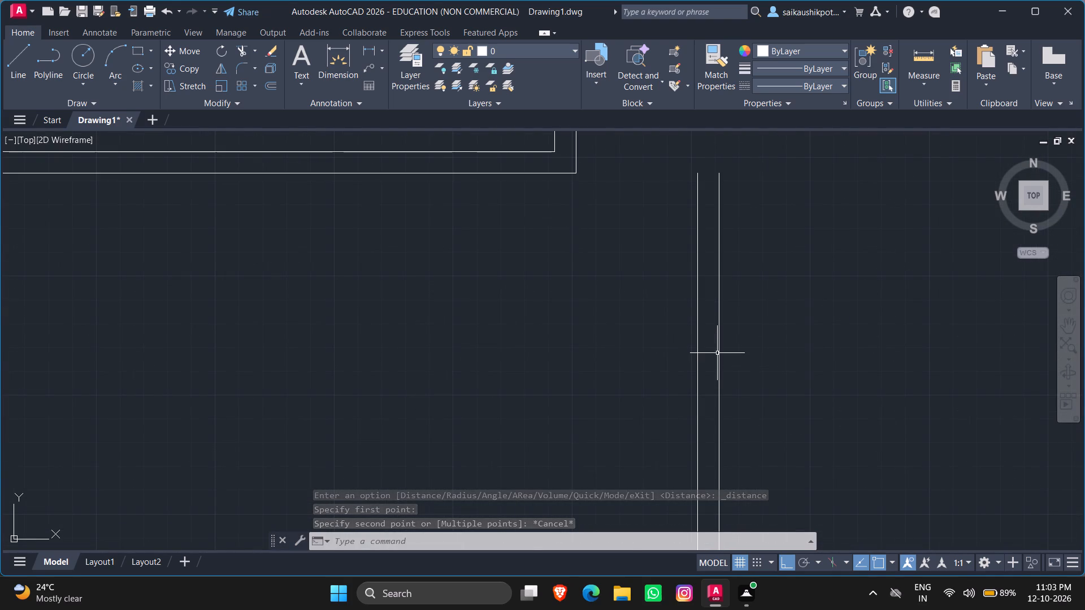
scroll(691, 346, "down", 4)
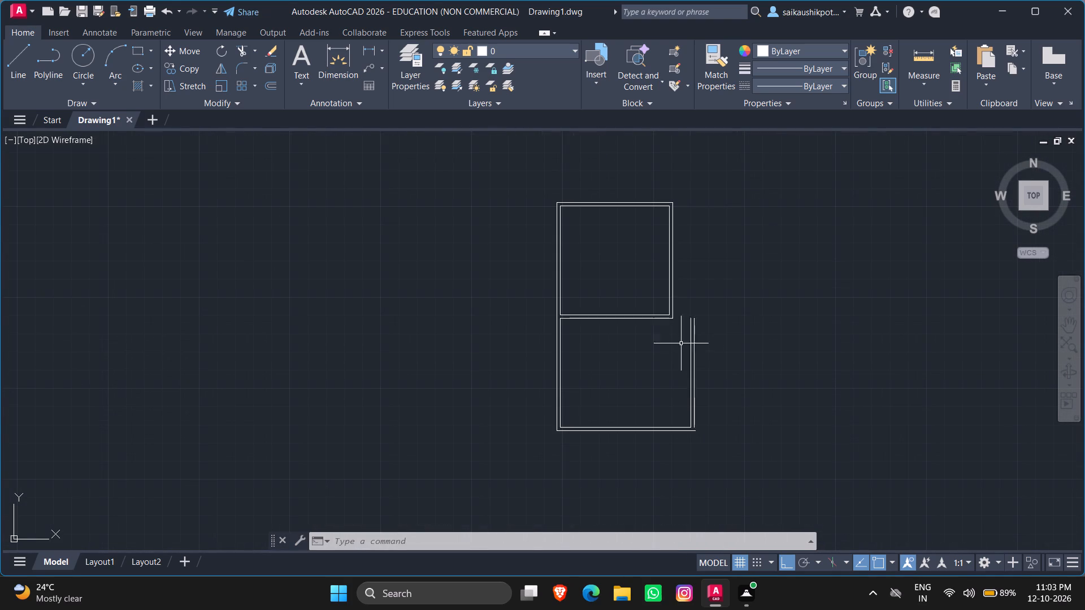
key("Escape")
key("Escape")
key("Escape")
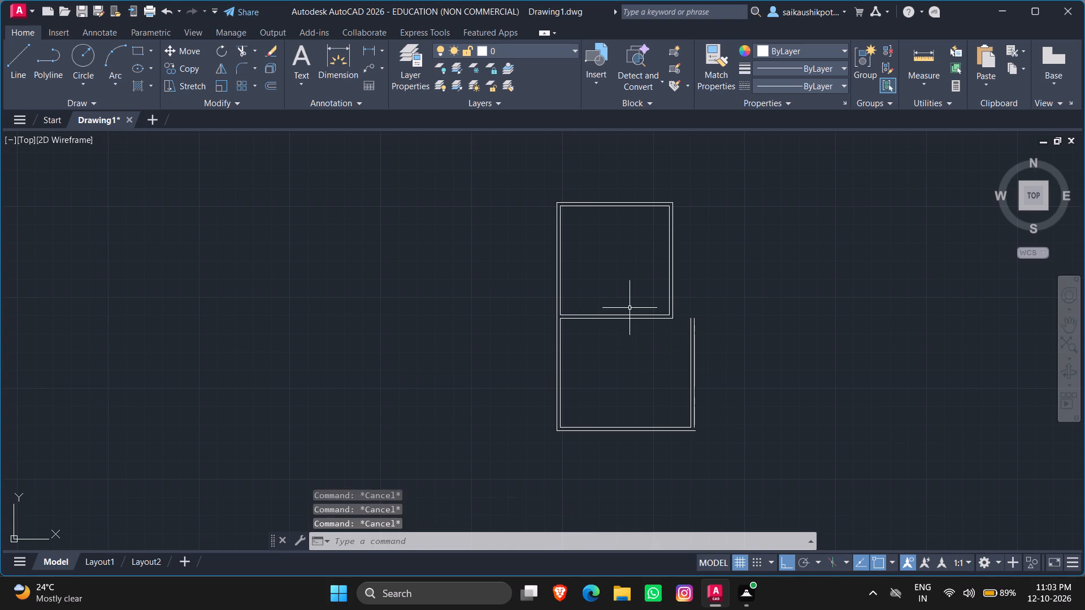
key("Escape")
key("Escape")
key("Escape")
Offset the lower room's outer right wall line 30' to the right.
key("o")
key("Return")
type("30'")
key("Return")
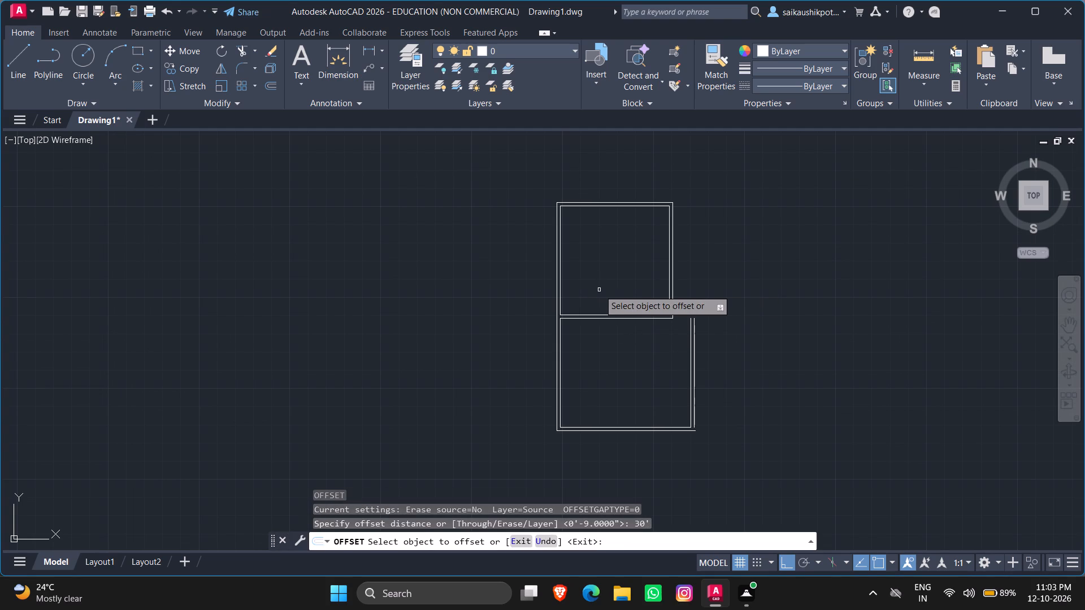
left_click(695, 400)
left_click(888, 441)
key("Escape")
key("Escape")
key("Escape")
scroll(659, 397, "up", 1)
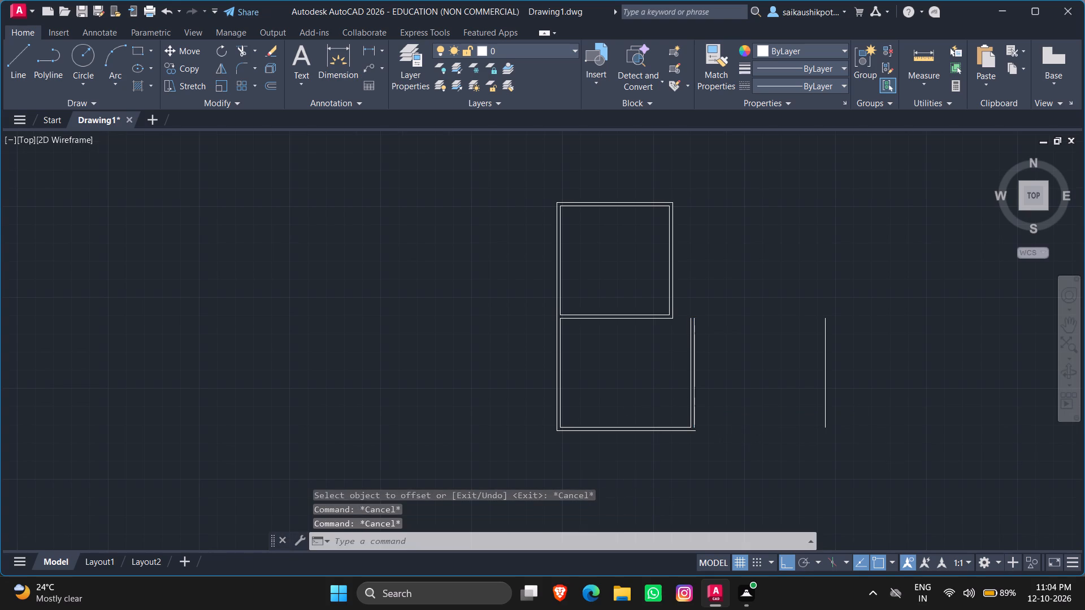
Offset the far right vertical wall line 9" outward to the right.
scroll(663, 398, "up", 1)
scroll(754, 465, "down", 3)
scroll(758, 460, "up", 2)
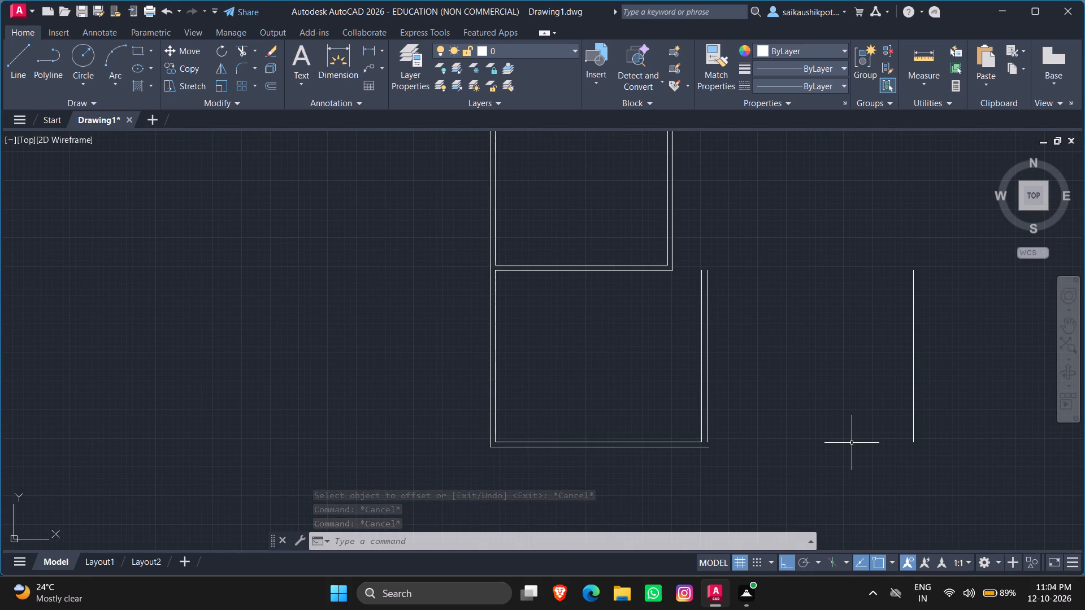
key("Escape")
key("Escape")
key("o")
key("Return")
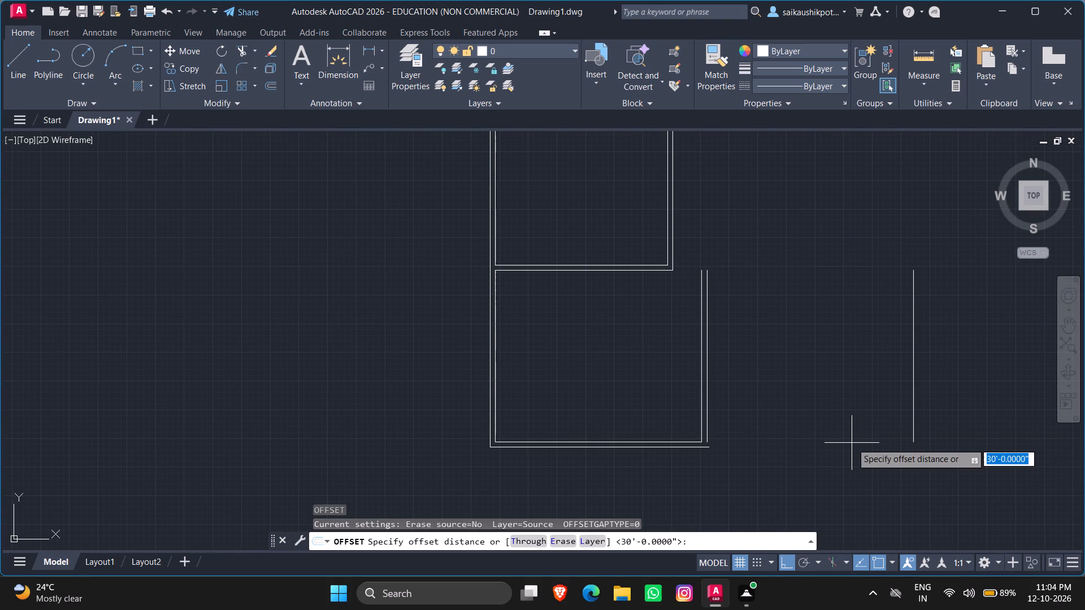
type("9\"")
key("Return")
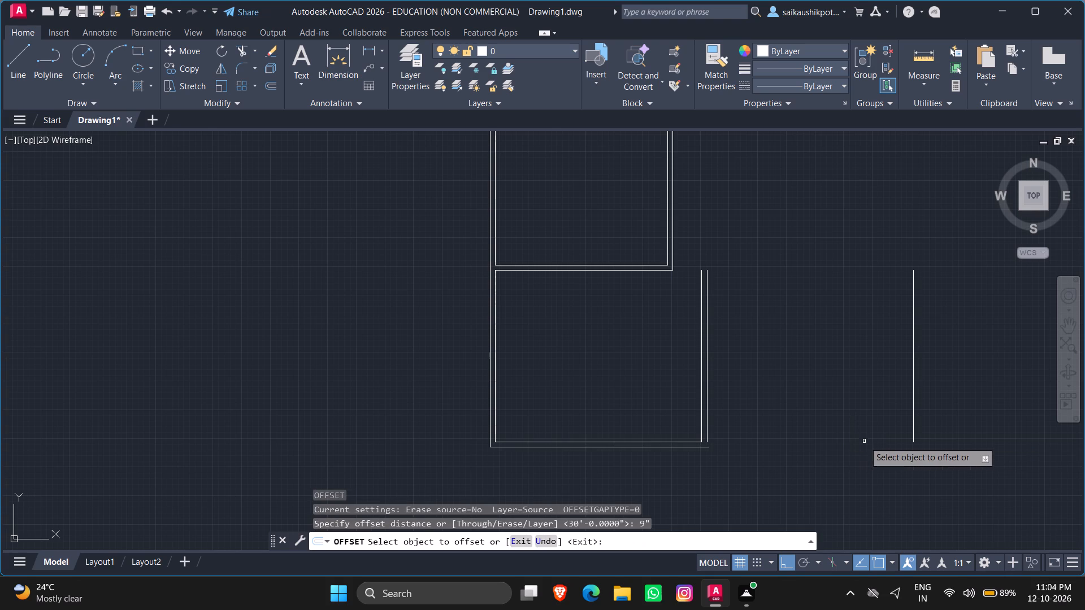
left_click(914, 374)
left_click(993, 386)
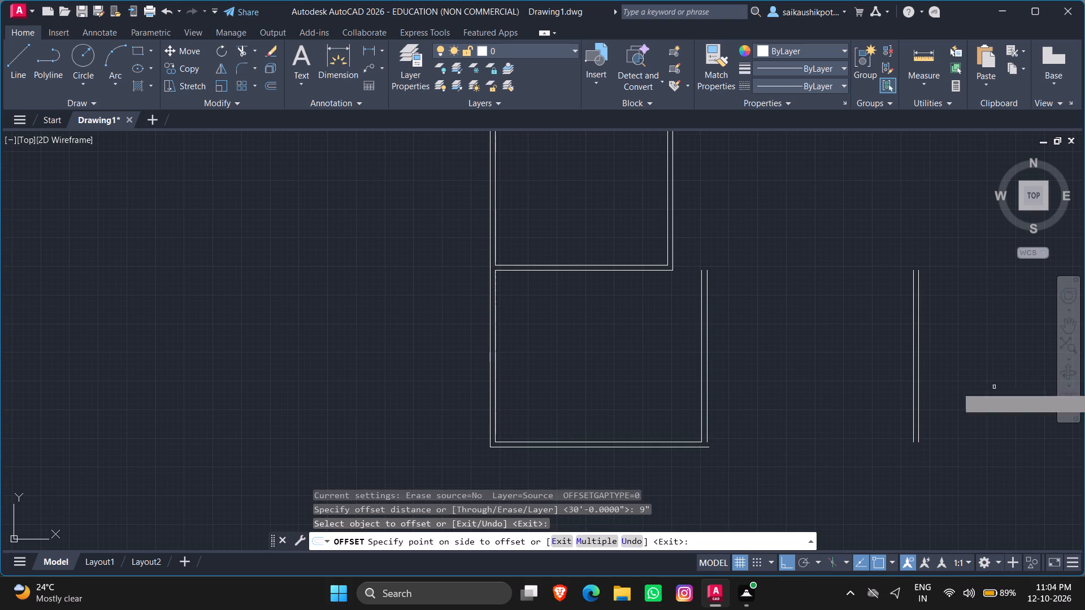
key("Escape")
key("Escape")
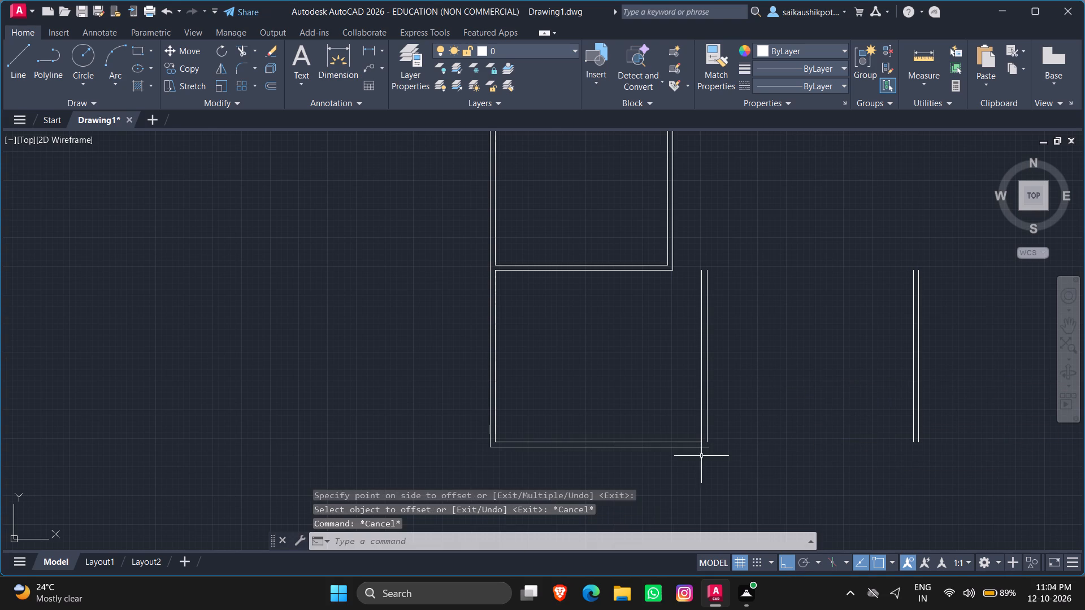
Stretch the right end of the outer bottom line to align with the new outermost right wall line.
left_click(698, 447)
left_click(711, 447)
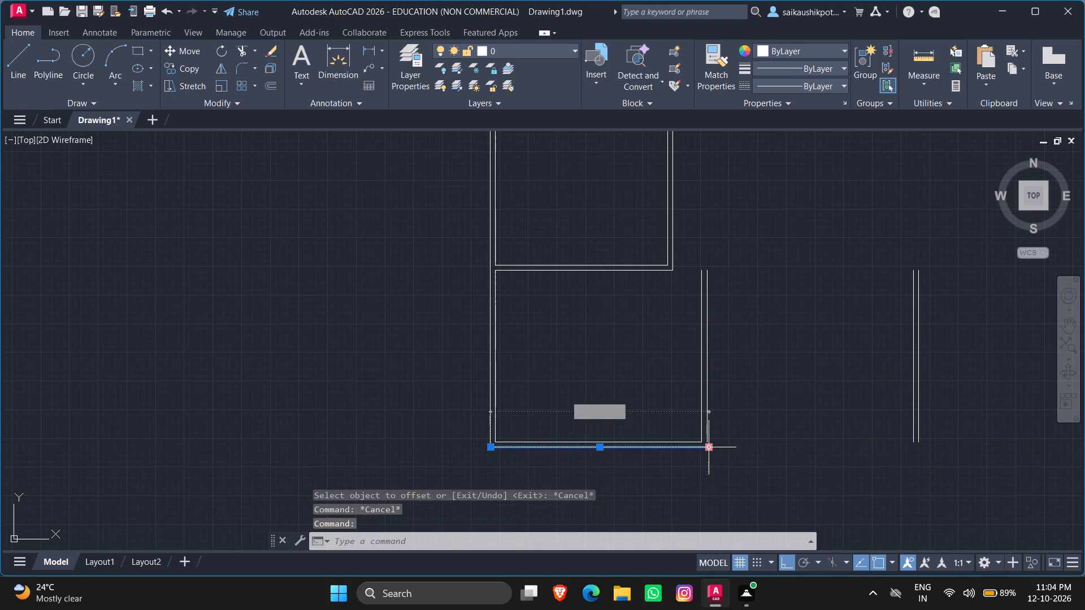
scroll(921, 451, "up", 2)
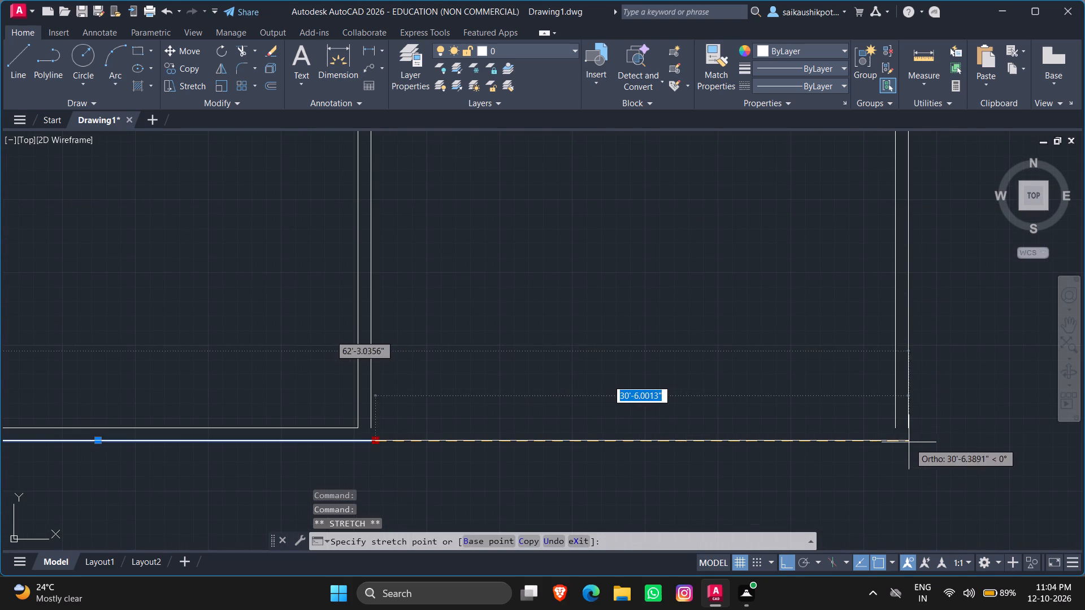
left_click(909, 439)
key("Escape")
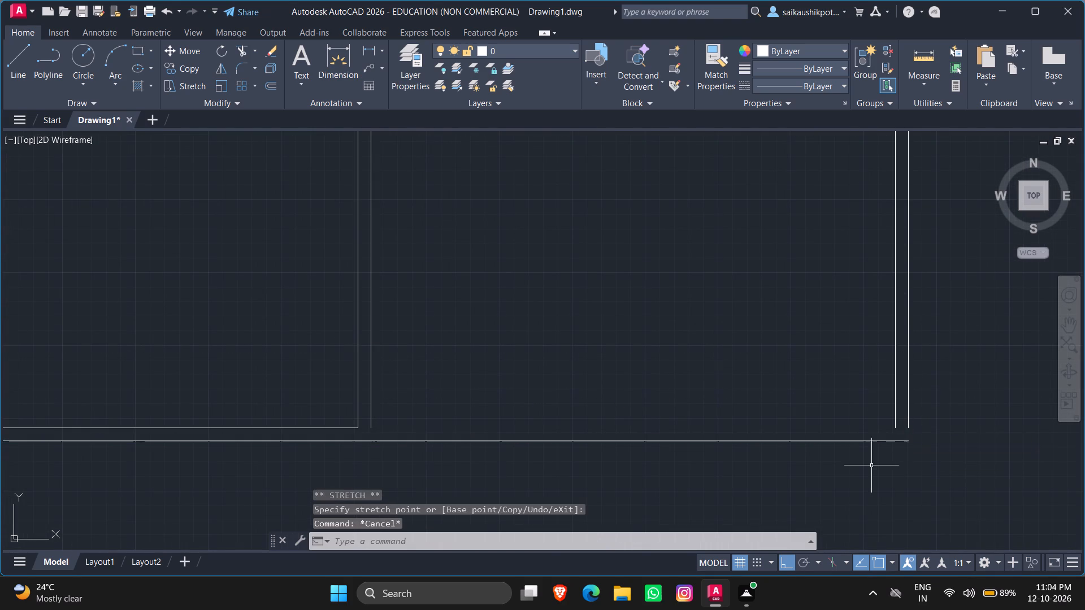
Stretch the lower ends of both far right wall lines down to the outer bottom line.
left_click(911, 420)
left_click(898, 422)
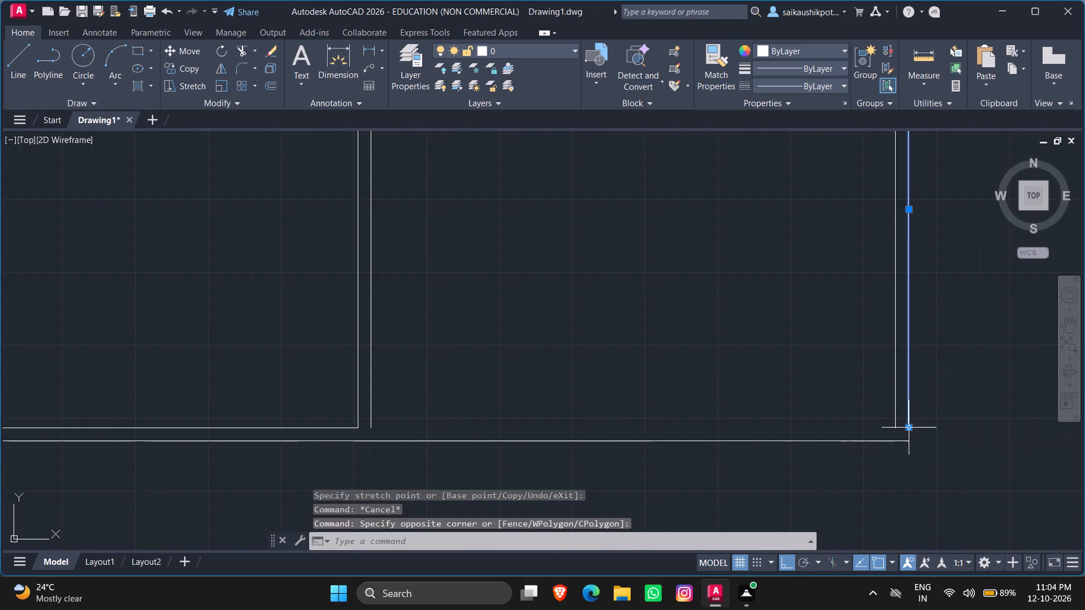
left_click(908, 430)
left_click(910, 443)
key("Escape")
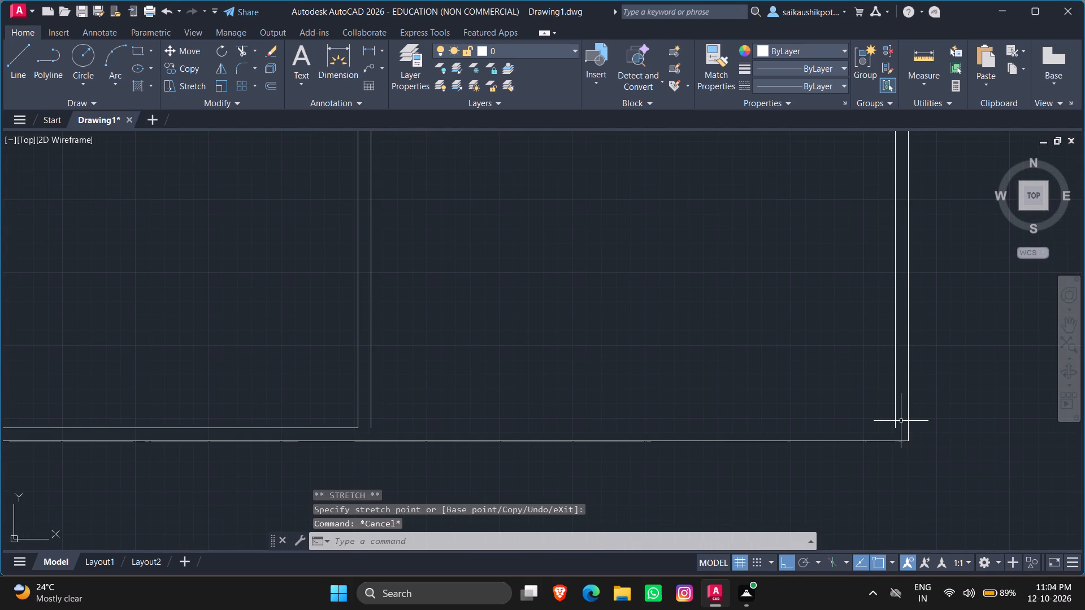
left_click(895, 417)
left_click(895, 427)
left_click(897, 438)
key("Escape")
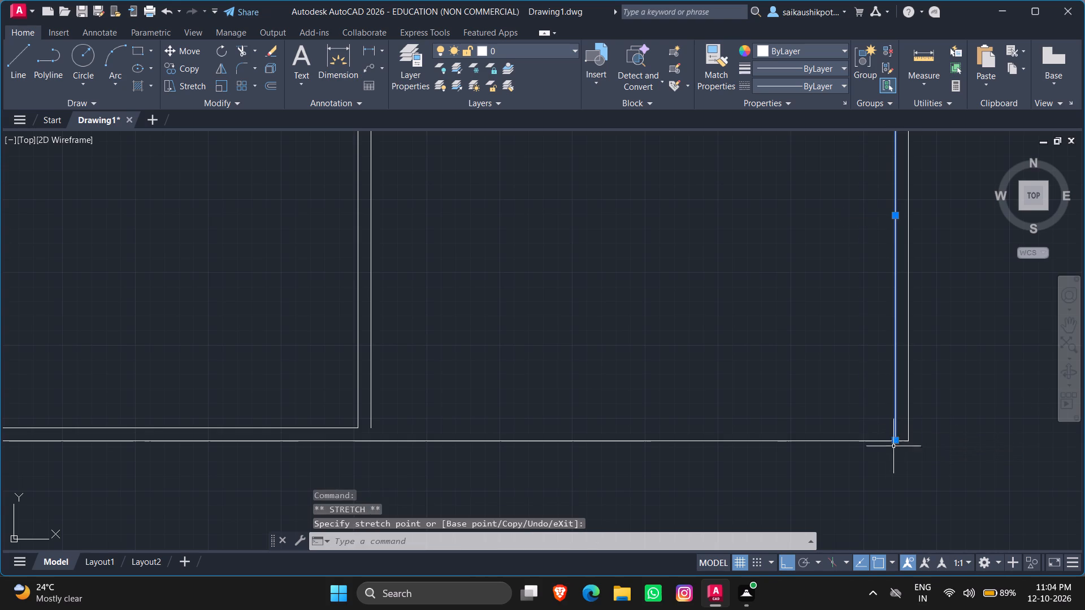
key("Escape")
key("Escape")
key("Escape")
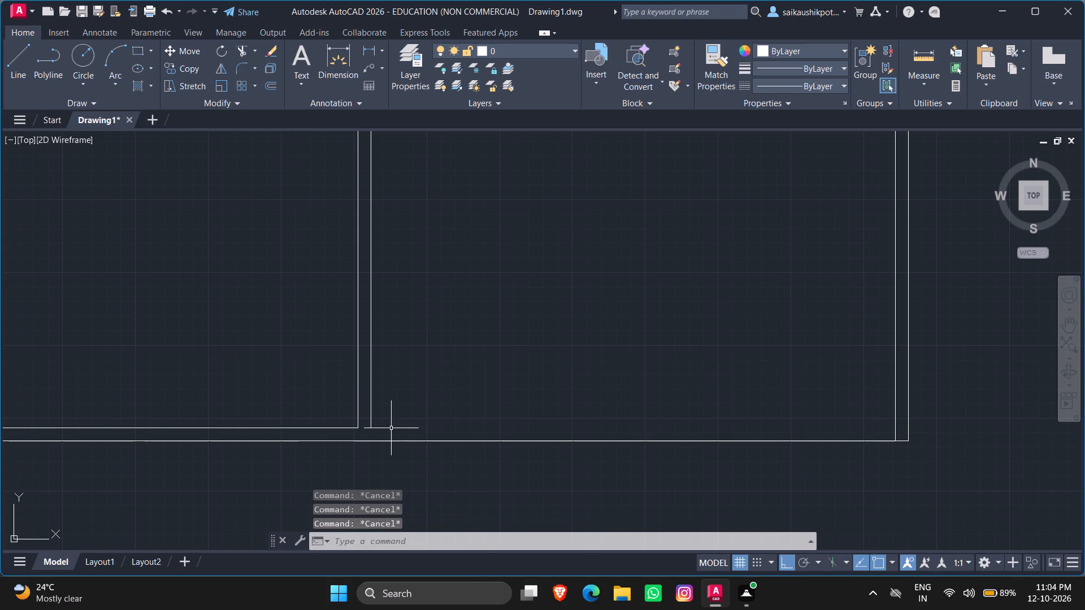
Draw a 30' inner bottom line from the middle wall's right line to the far right inner wall line.
scroll(387, 432, "up", 1)
key("l")
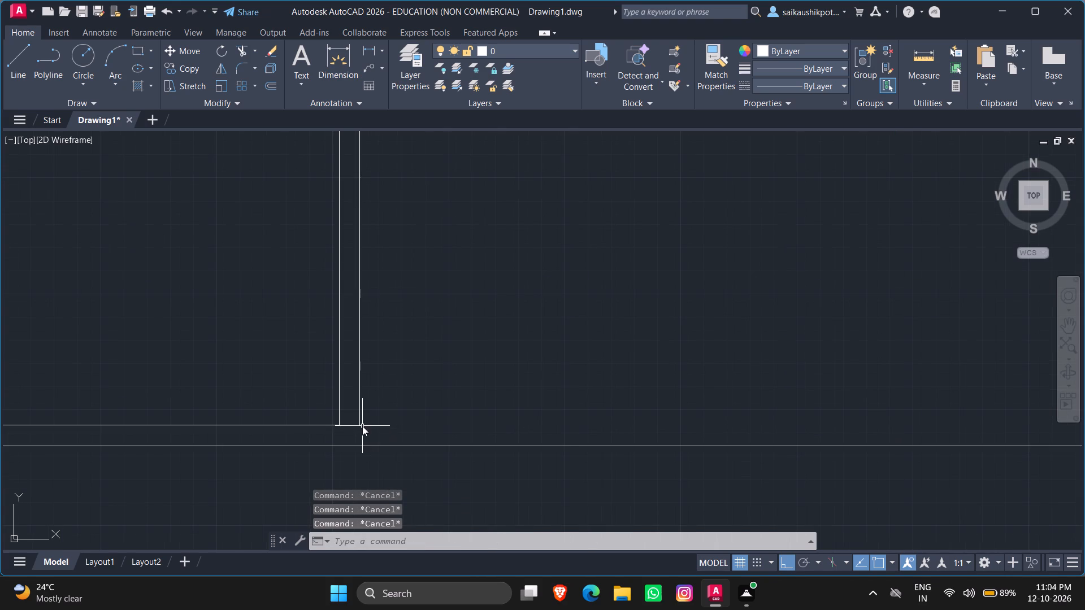
key("Return")
left_click(362, 426)
scroll(853, 428, "down", 2)
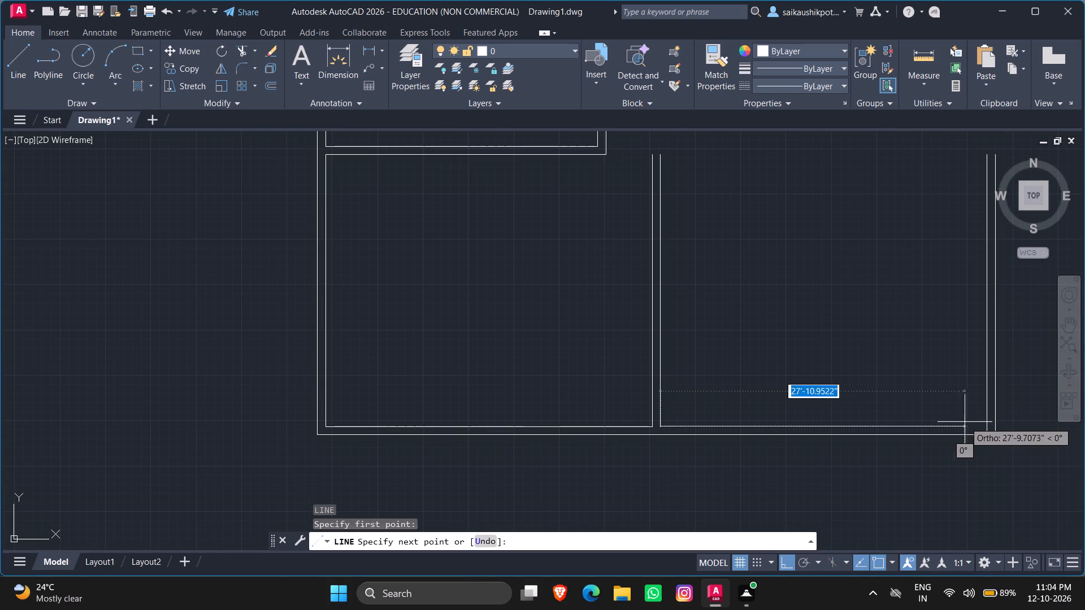
scroll(981, 428, "up", 4)
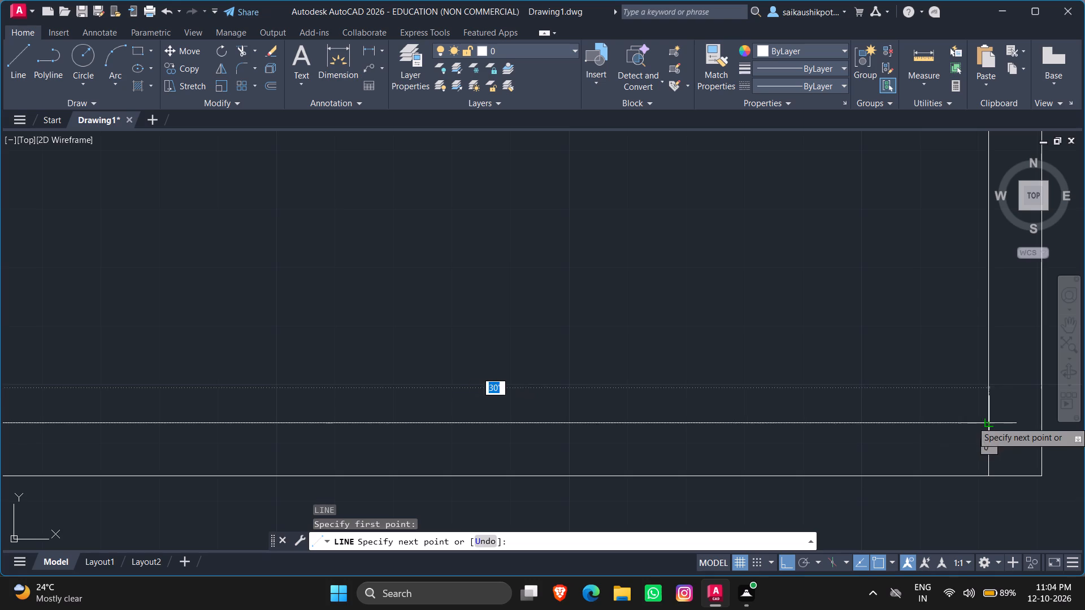
left_click(987, 421)
key("Escape")
key("Escape")
key("Escape")
Trim the far right inner wall line's stub between the inner and outer bottom lines.
type("TR")
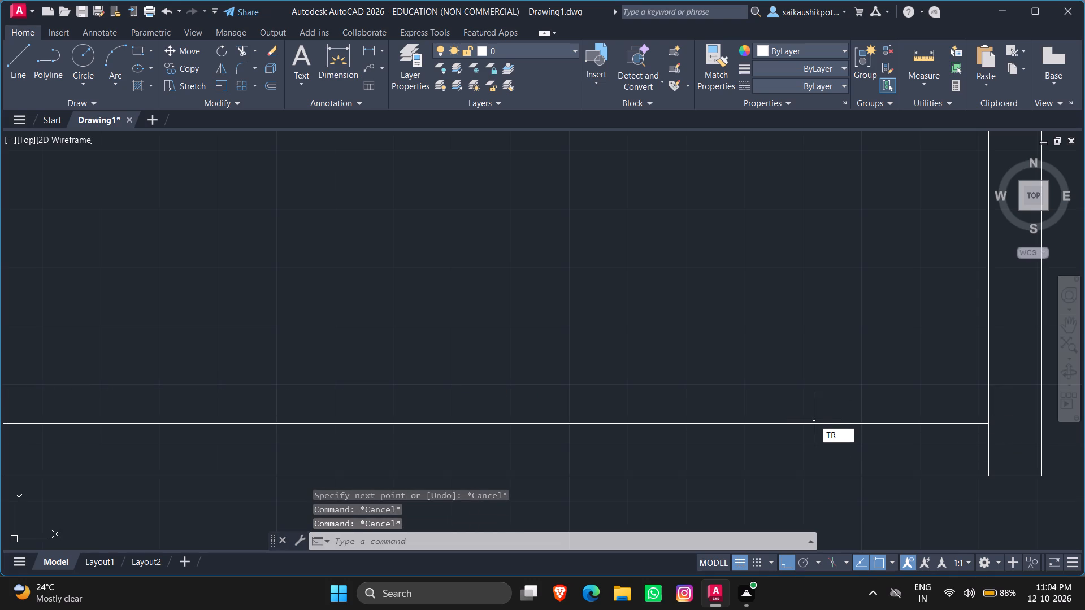
key("Return")
key("Return")
left_click_drag(1008, 447, 971, 446)
scroll(965, 445, "down", 4)
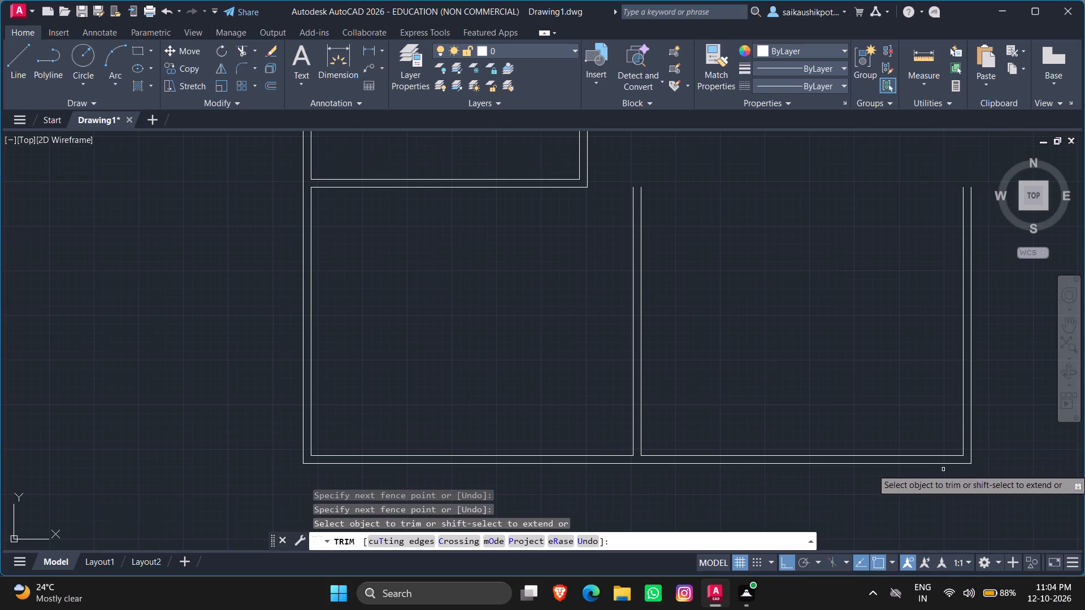
scroll(685, 454, "down", 1)
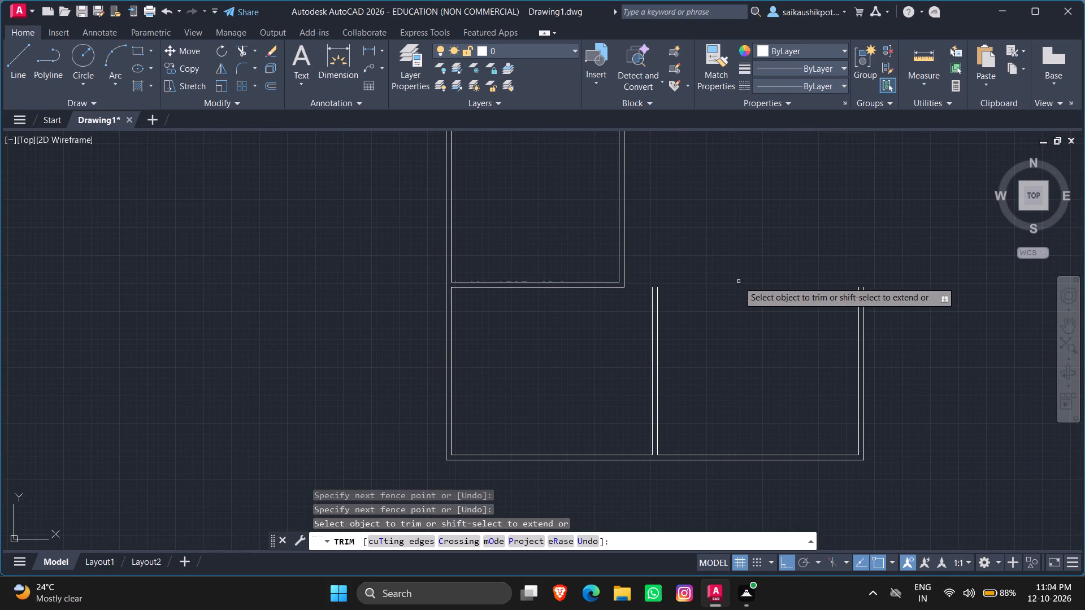
key("Escape")
key("Escape")
key("Escape")
Draw a 30' line across the top of the right room between its inner wall lines' upper ends.
key("l")
key("Return")
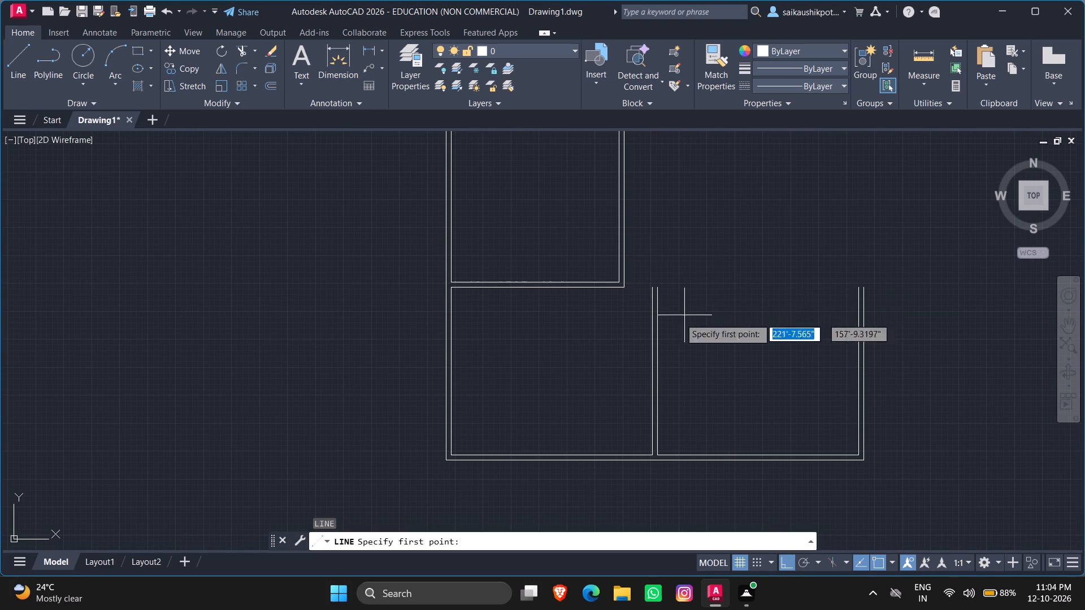
left_click_drag(657, 291, 666, 294)
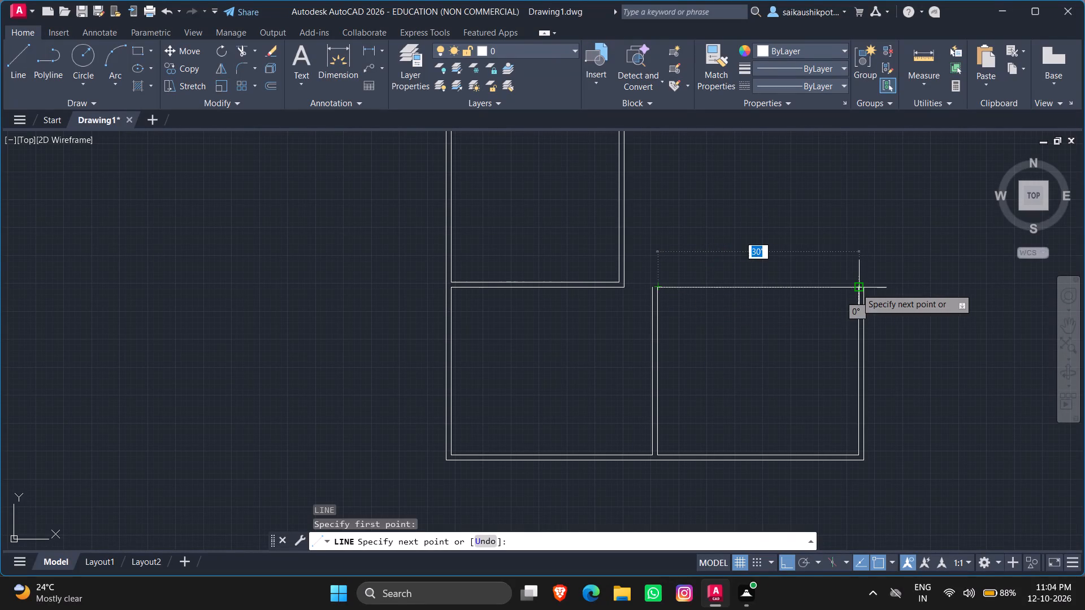
left_click(856, 288)
key("Escape")
scroll(736, 248, "up", 1)
key("Escape")
key("Escape")
key("Escape")
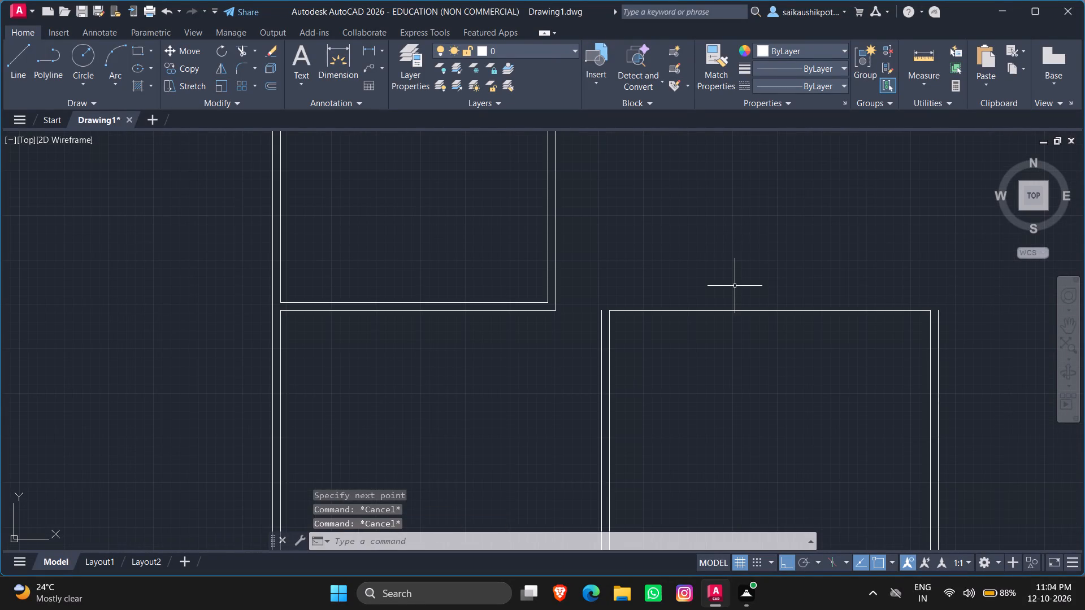
Offset the right room's top line 9" upward.
key("o")
key("Return")
type("9\"")
key("Return")
scroll(735, 286, "up", 1)
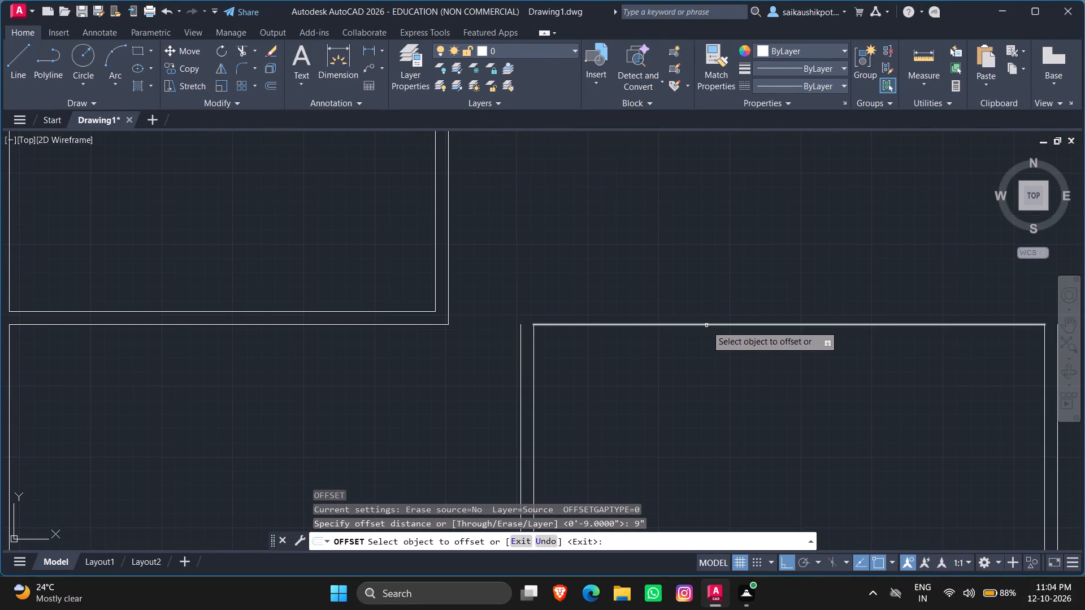
left_click(706, 325)
left_click(720, 246)
key("Escape")
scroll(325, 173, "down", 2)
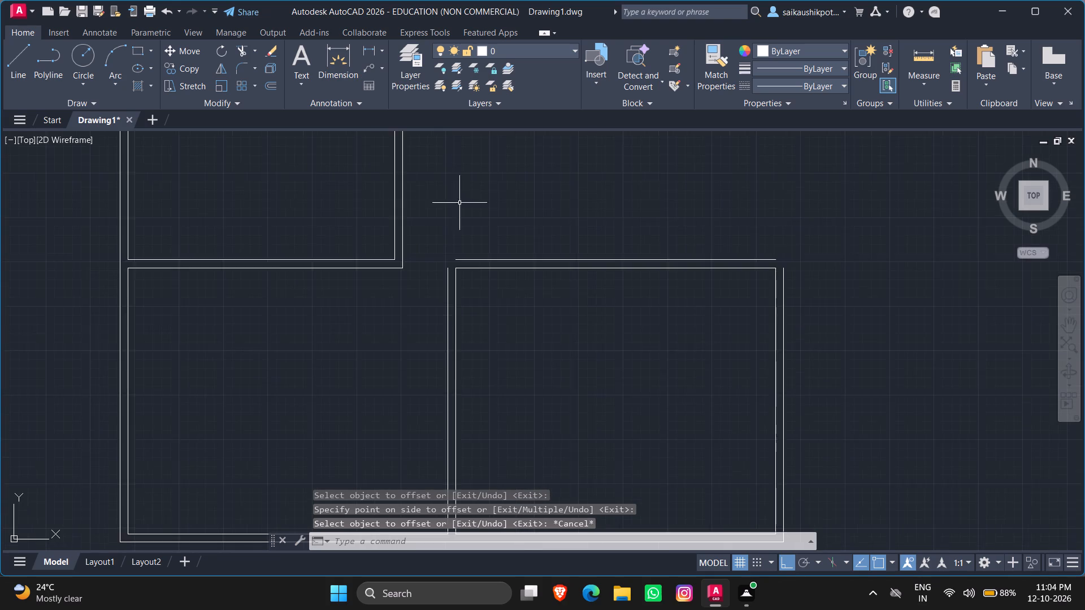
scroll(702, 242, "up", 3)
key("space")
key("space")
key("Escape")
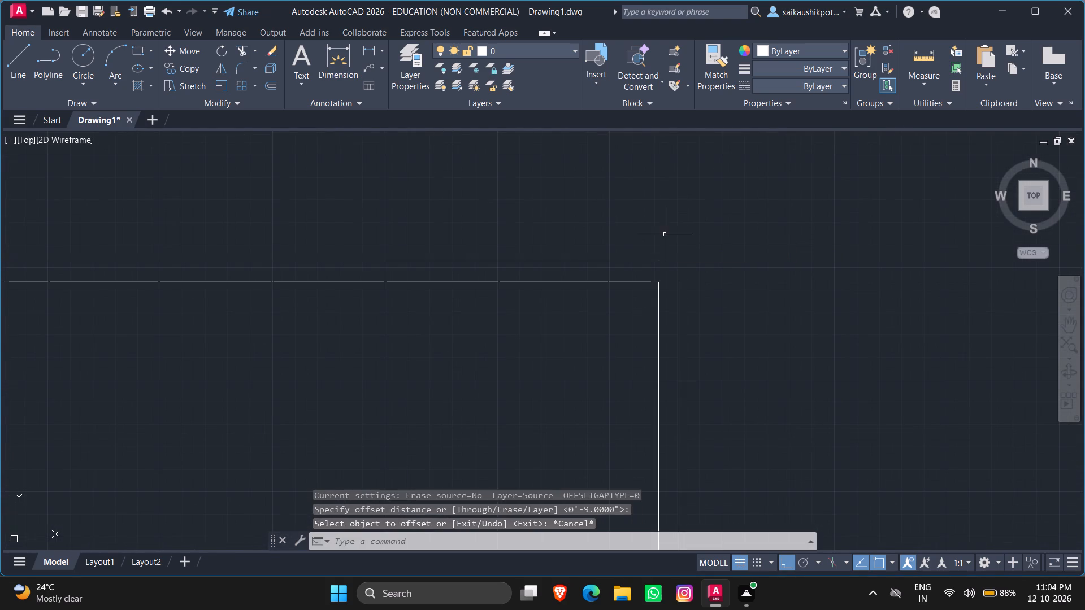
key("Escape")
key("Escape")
Fillet the right room's outer top line and outer right wall line into a sharp corner.
type("FILLET")
key("Return")
left_click(650, 262)
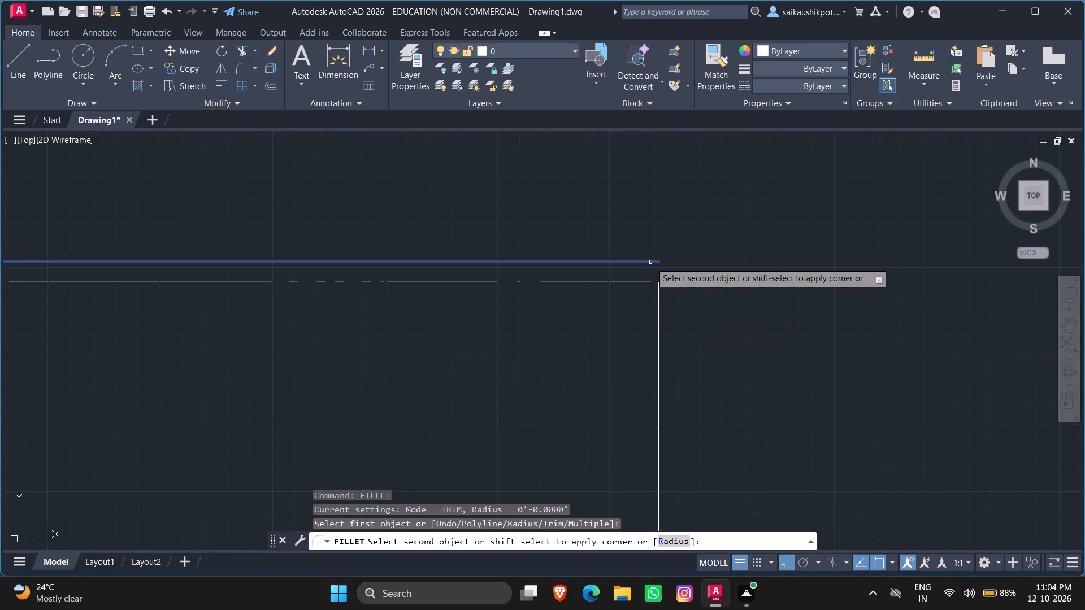
left_click(682, 301)
left_click(678, 298)
key("Escape")
scroll(734, 302, "down", 4)
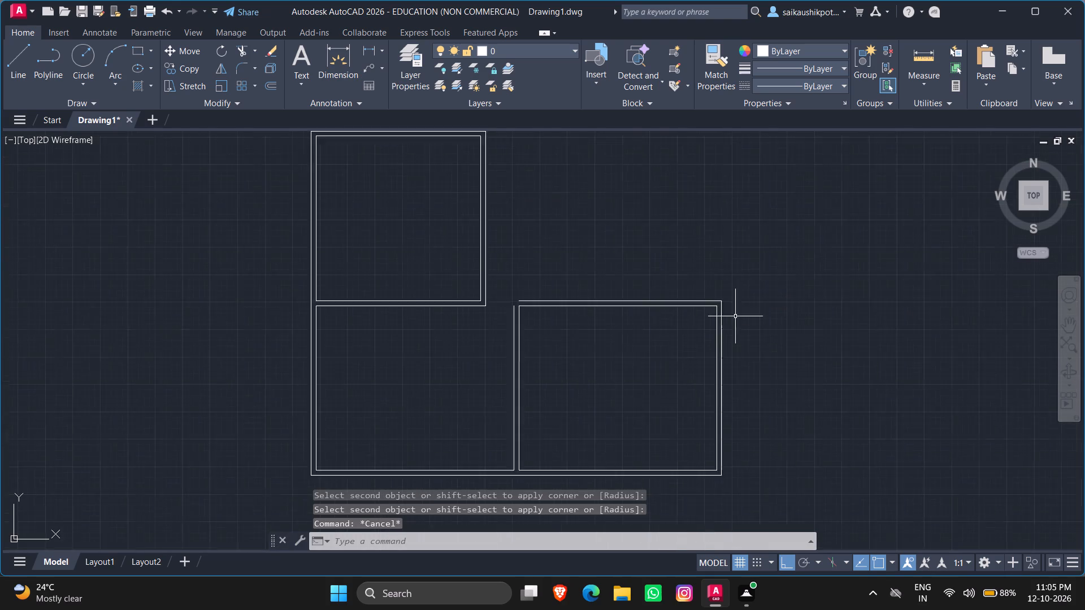
scroll(624, 299, "up", 2)
key("Escape")
key("Escape")
Draw a line from the upper square's outer bottom-right corner to the upper end of the middle wall's left line.
scroll(636, 399, "down", 1)
scroll(661, 330, "up", 2)
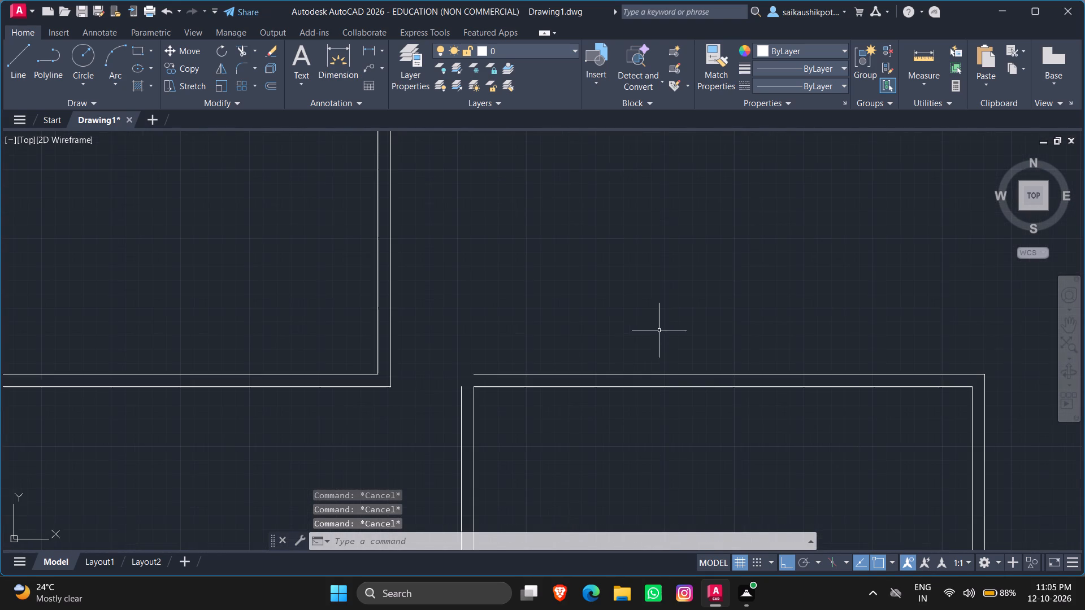
scroll(429, 402, "up", 2)
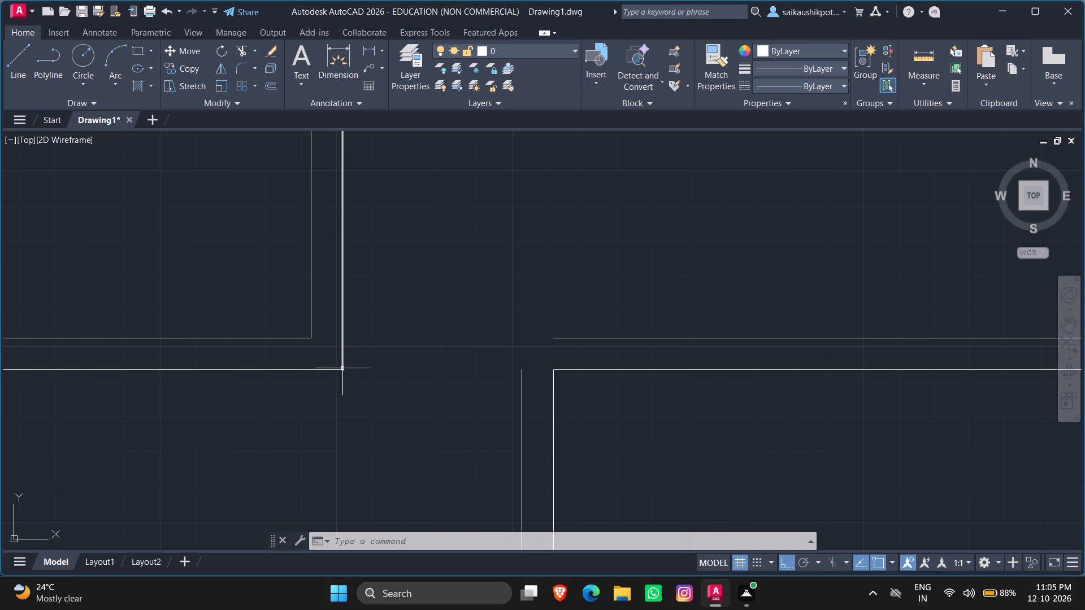
key("l")
key("Return")
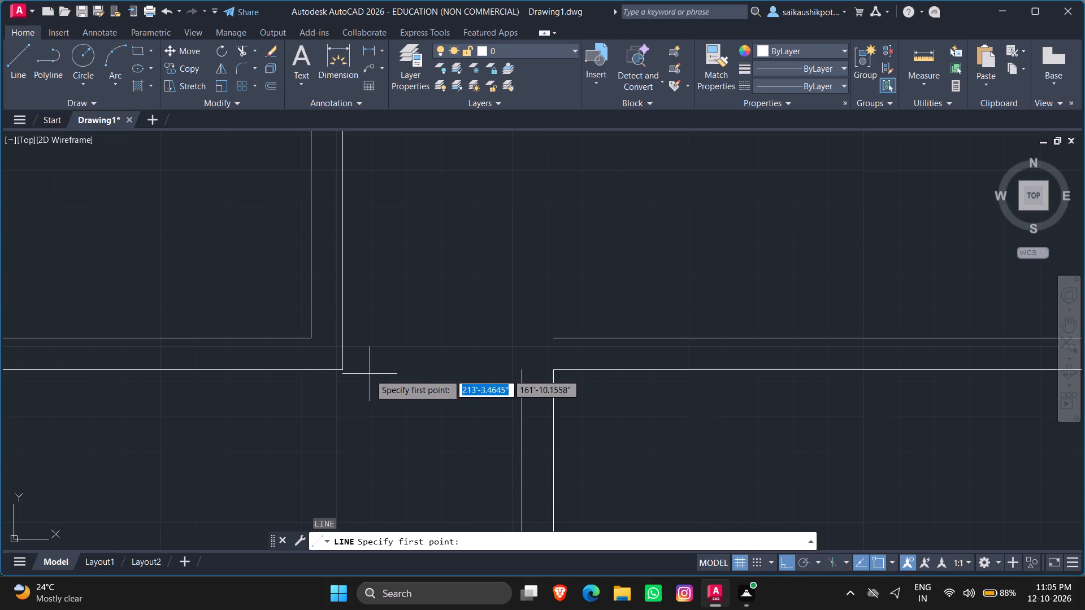
left_click(346, 372)
left_click(518, 371)
key("Escape")
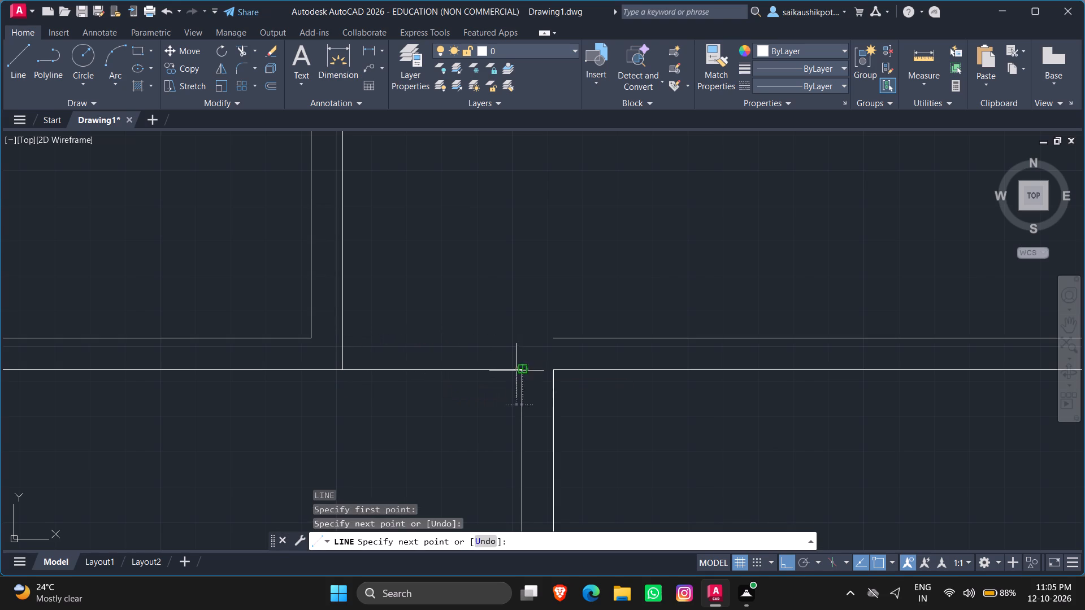
Draw a horizontal line from the left end of the right room's outer top line to the upper square's outer right wall.
key("space")
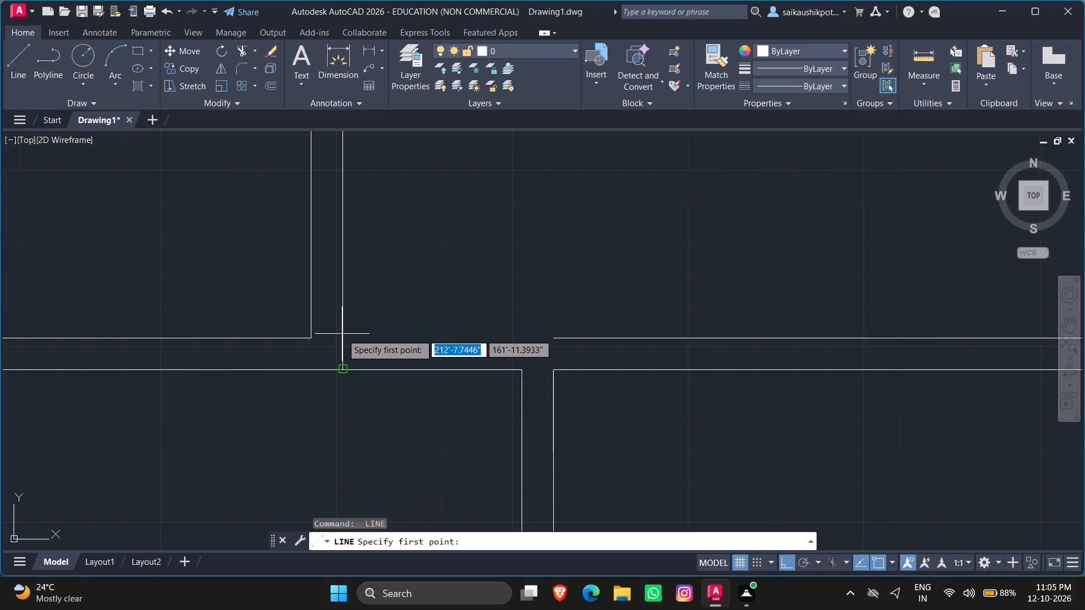
left_click(554, 340)
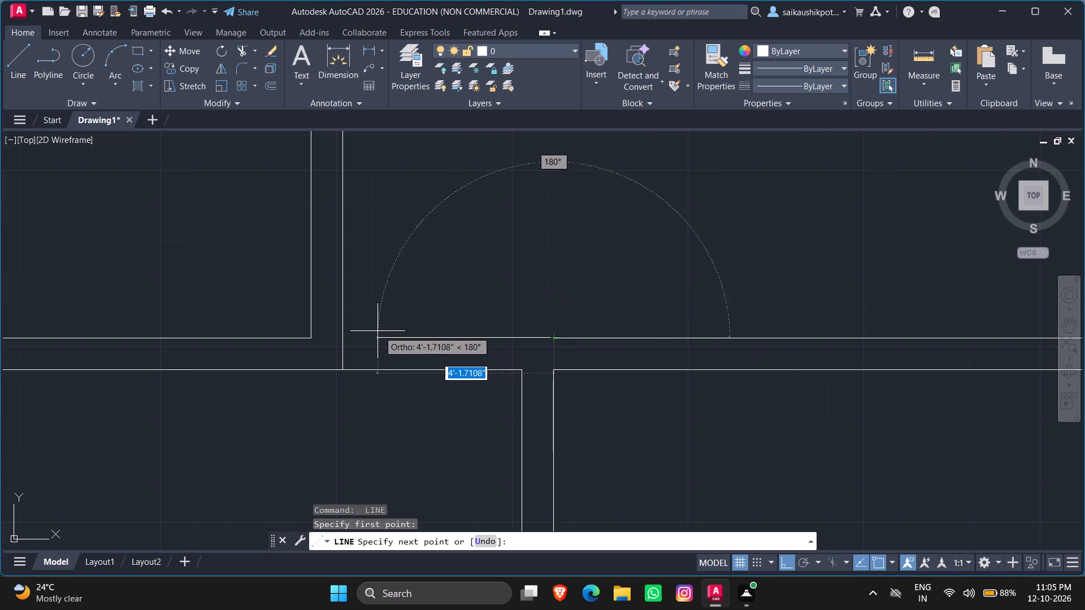
left_click(341, 326)
key("Escape")
key("Escape")
Join the short connecting line and the right room's outer top line into a single line.
left_click(483, 342)
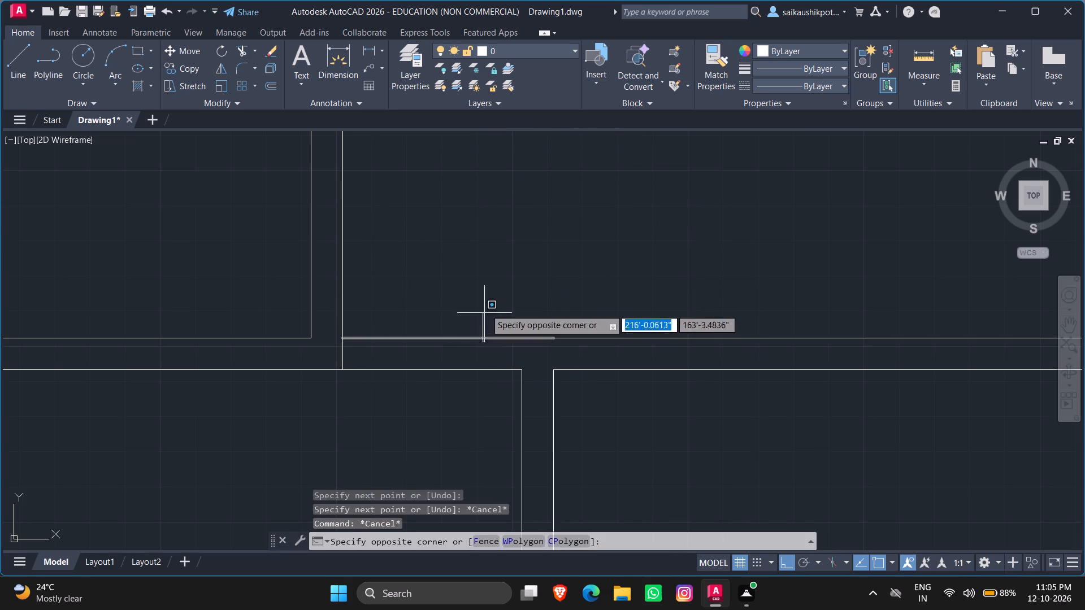
left_click(485, 309)
left_click(504, 340)
left_click(476, 349)
left_click(470, 335)
left_click(463, 347)
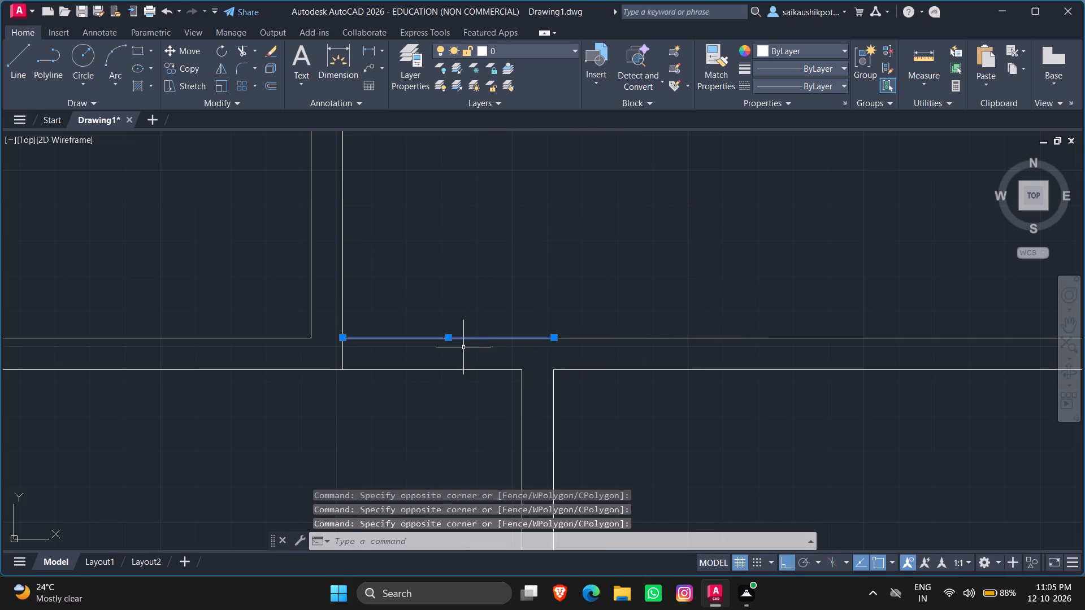
left_click(622, 336)
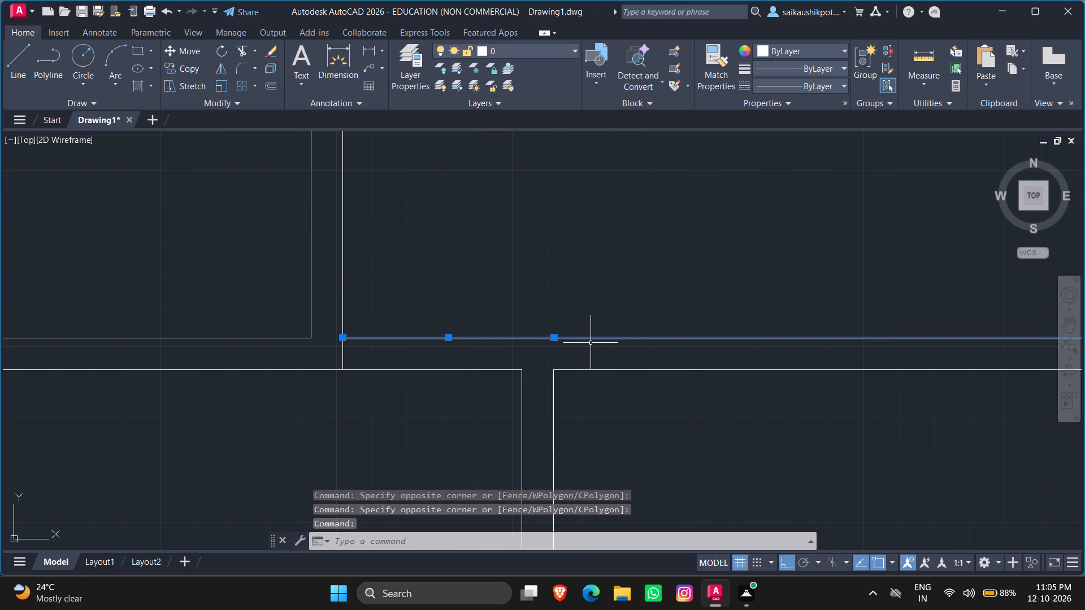
type("JOIN")
key("Return")
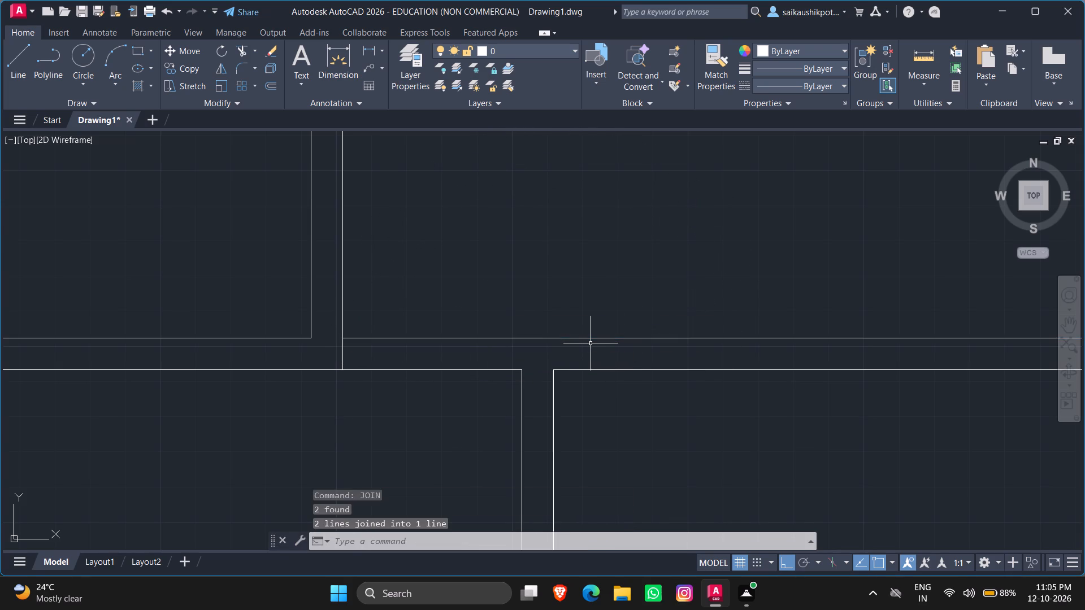
Trim the stub of the upper square's outer right wall line lying between the two horizontal wall lines.
scroll(591, 343, "down", 1)
key("t")
key("r")
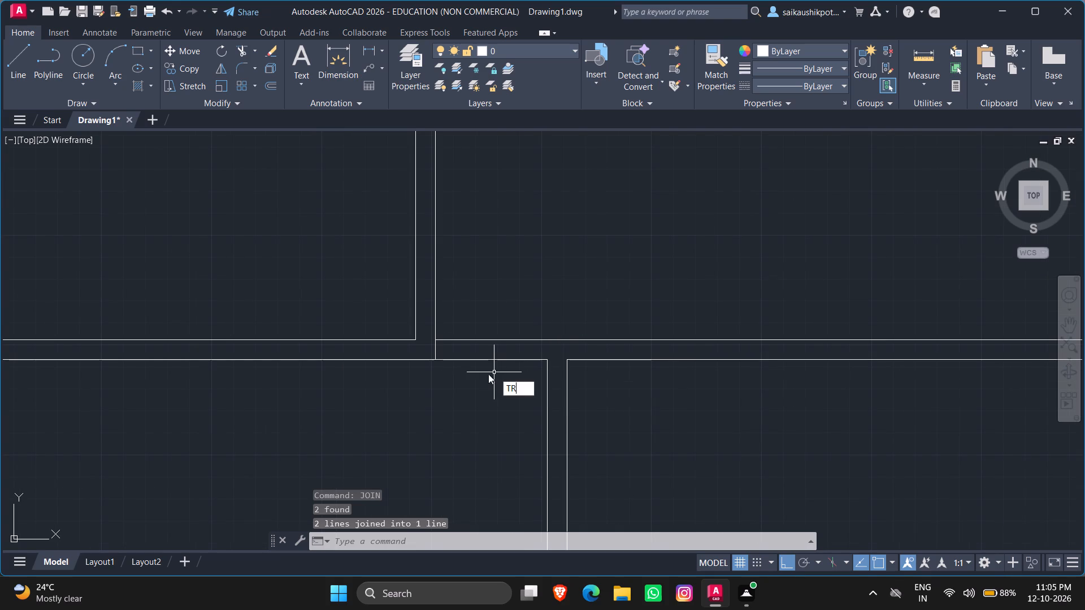
key("Return")
left_click(435, 350)
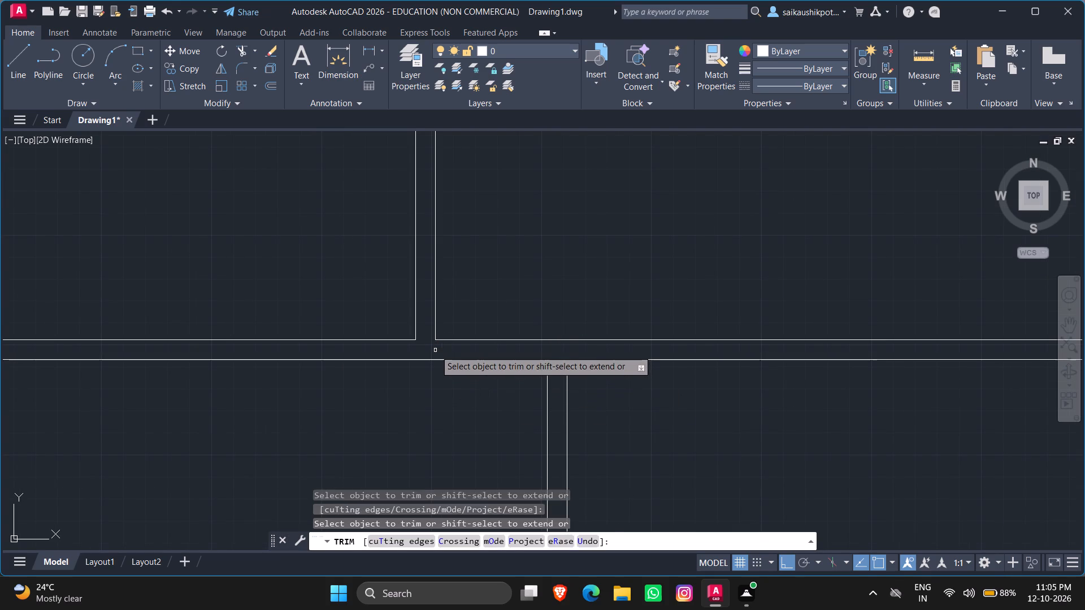
key("Escape")
Join the short line ending at the middle wall with the left room's inner top line into one line.
left_click(494, 360)
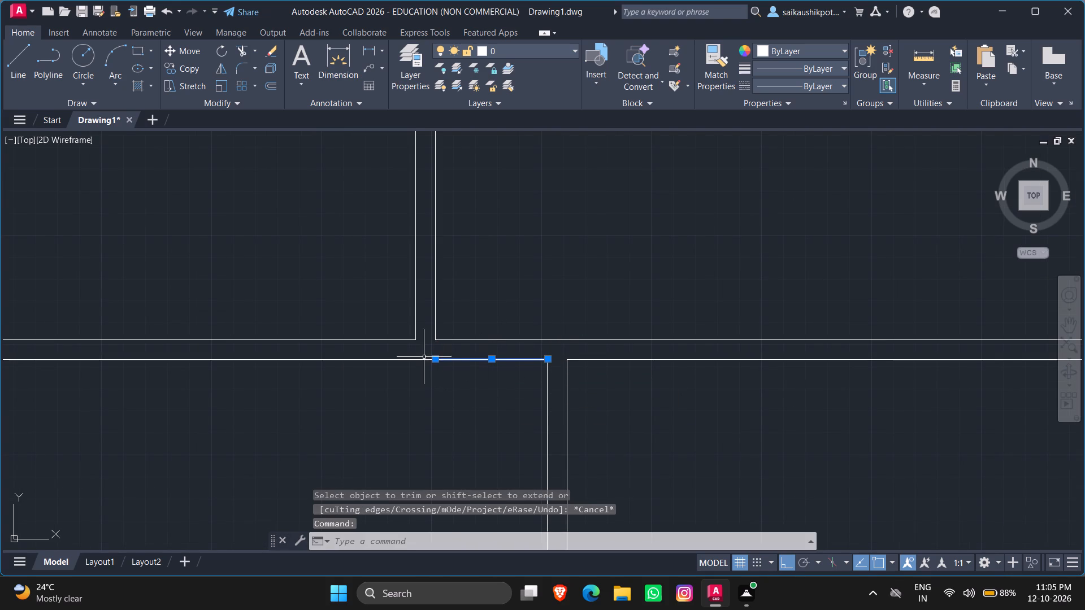
left_click(408, 360)
type("JOIN")
key("Return")
key("Escape")
key("Escape")
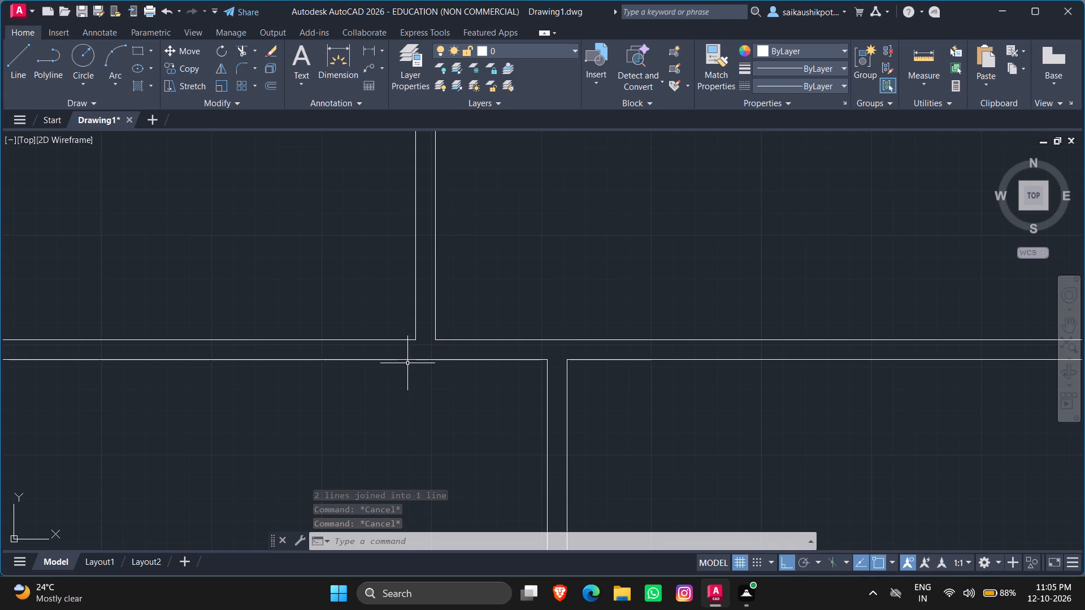
key("Escape")
Stretch the upper end of the right room's outer right wall line straight up past the upper square's top.
scroll(366, 437, "down", 3)
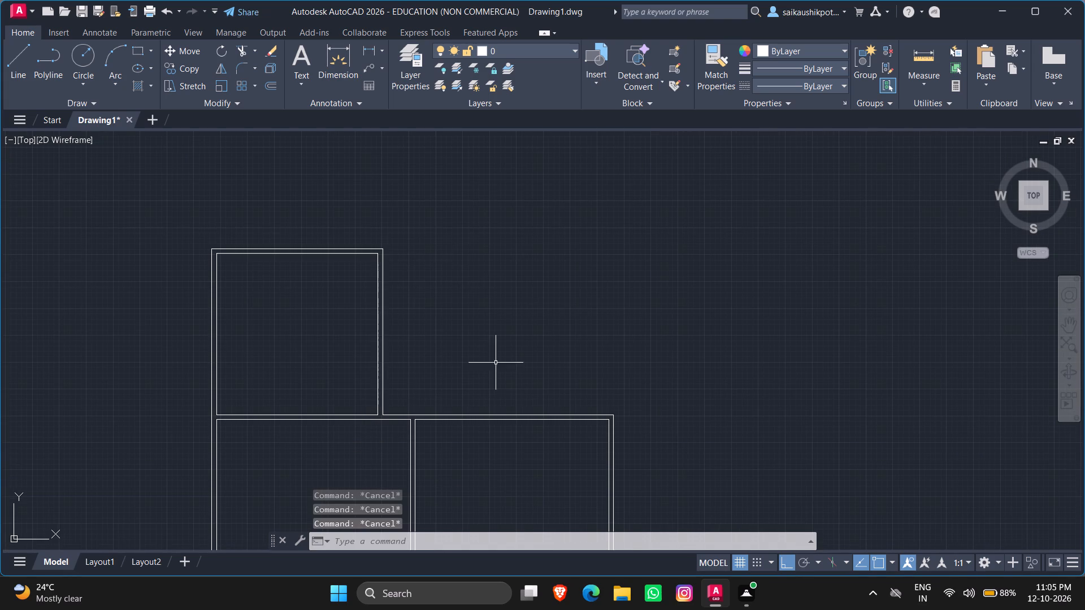
key("Escape")
key("Escape")
key("Escape")
scroll(607, 415, "up", 2)
left_click(618, 429)
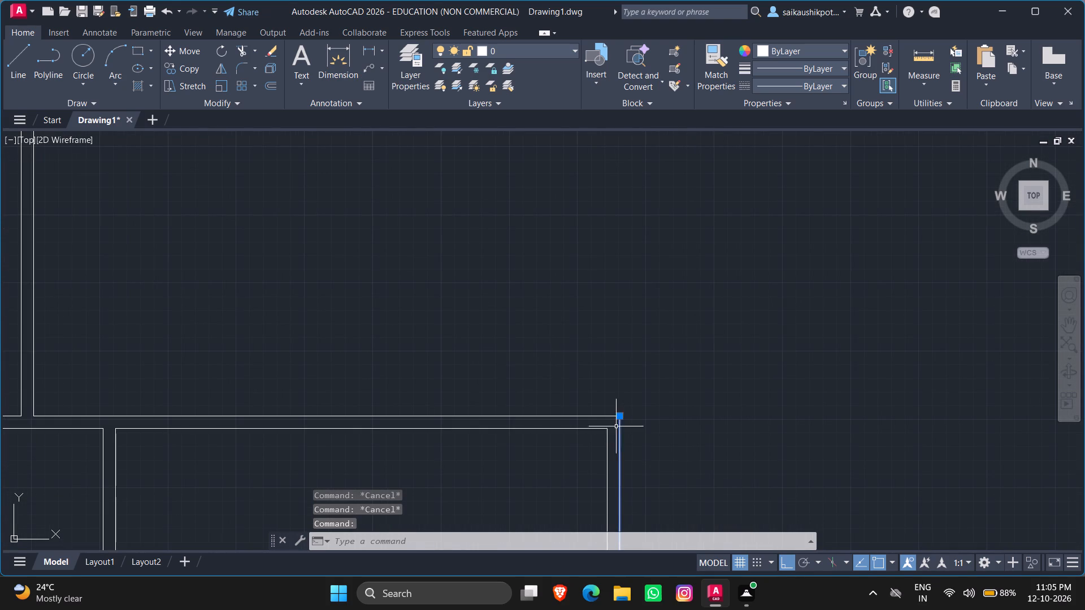
left_click(618, 415)
scroll(599, 188, "down", 4)
scroll(594, 171, "up", 2)
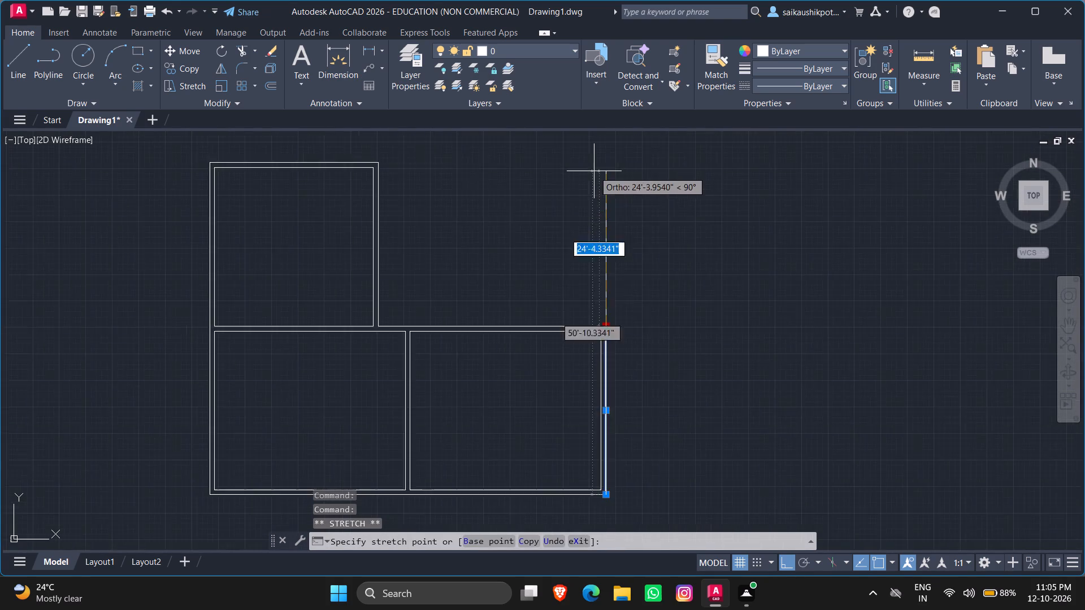
scroll(594, 171, "up", 1)
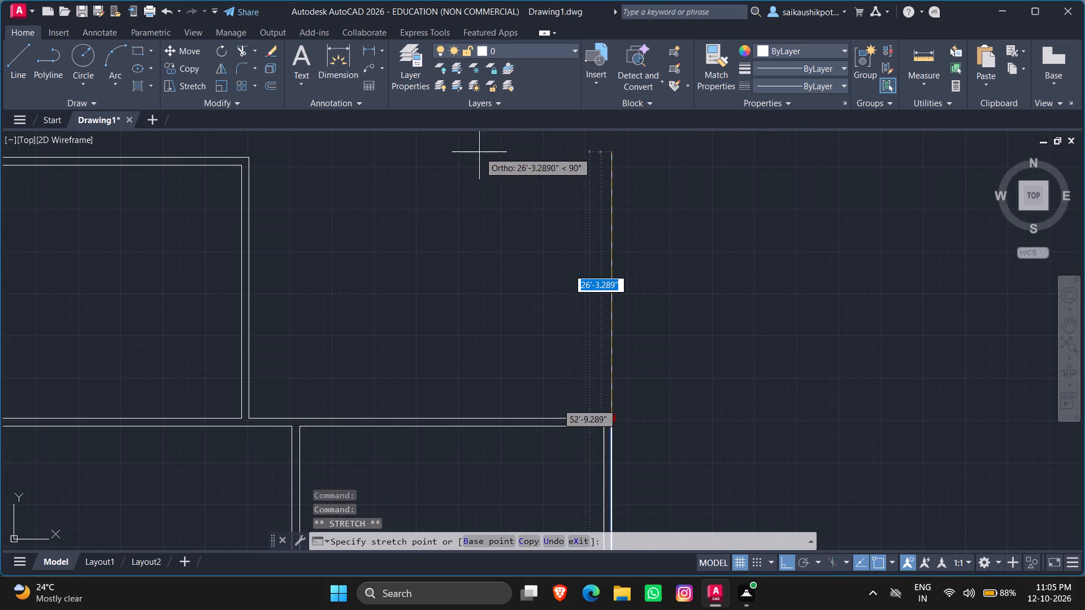
scroll(600, 177, "down", 3)
scroll(591, 211, "up", 3)
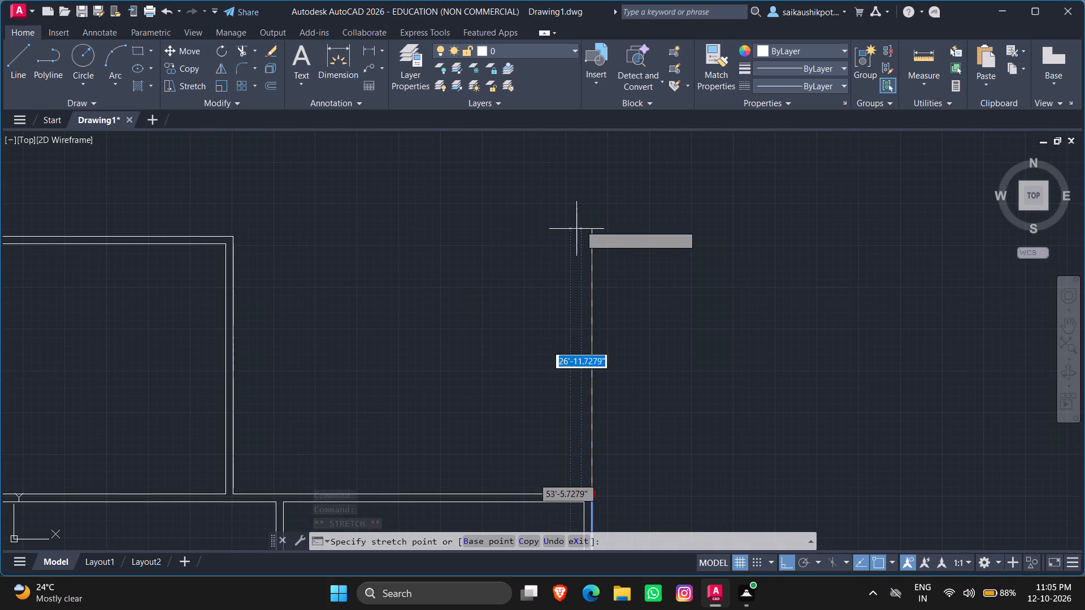
left_click(562, 156)
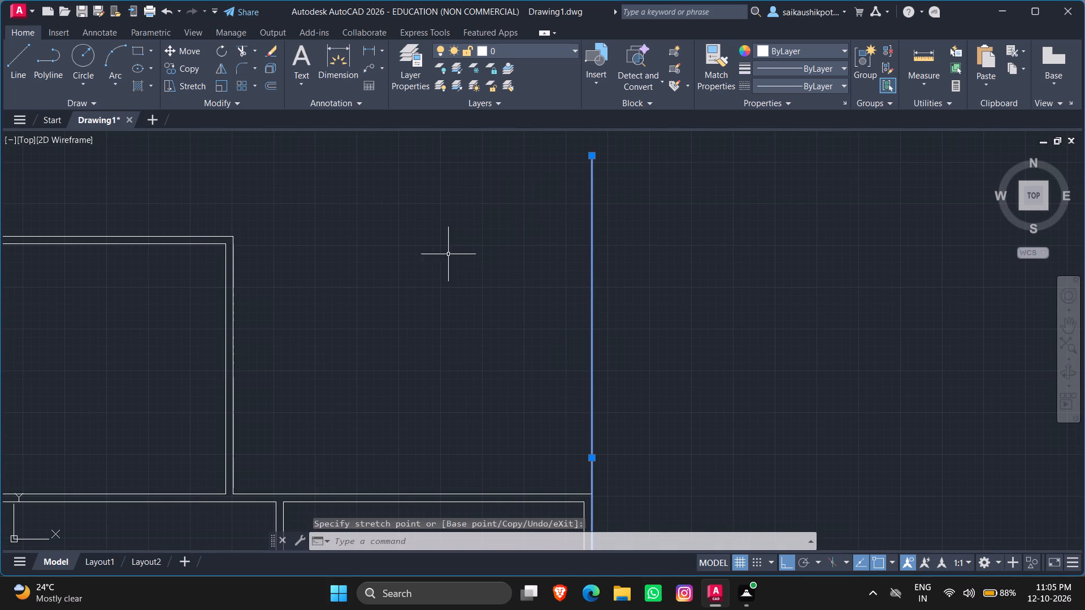
key("Escape")
key("Escape")
Stretch the right end of the upper square's outer top line to meet the extended outer right wall line.
left_click(186, 237)
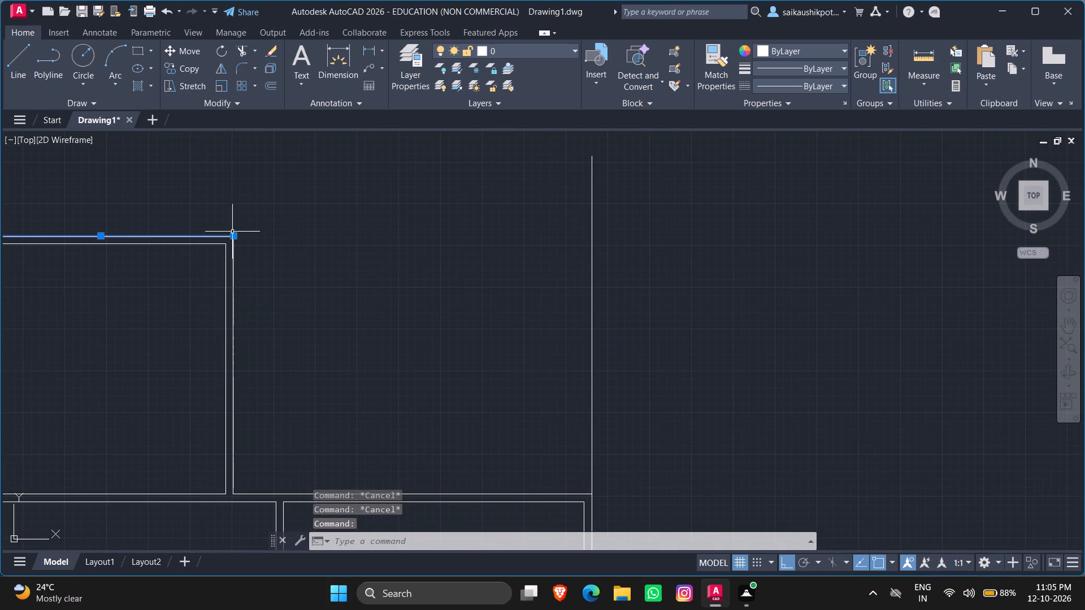
left_click(233, 234)
left_click(591, 236)
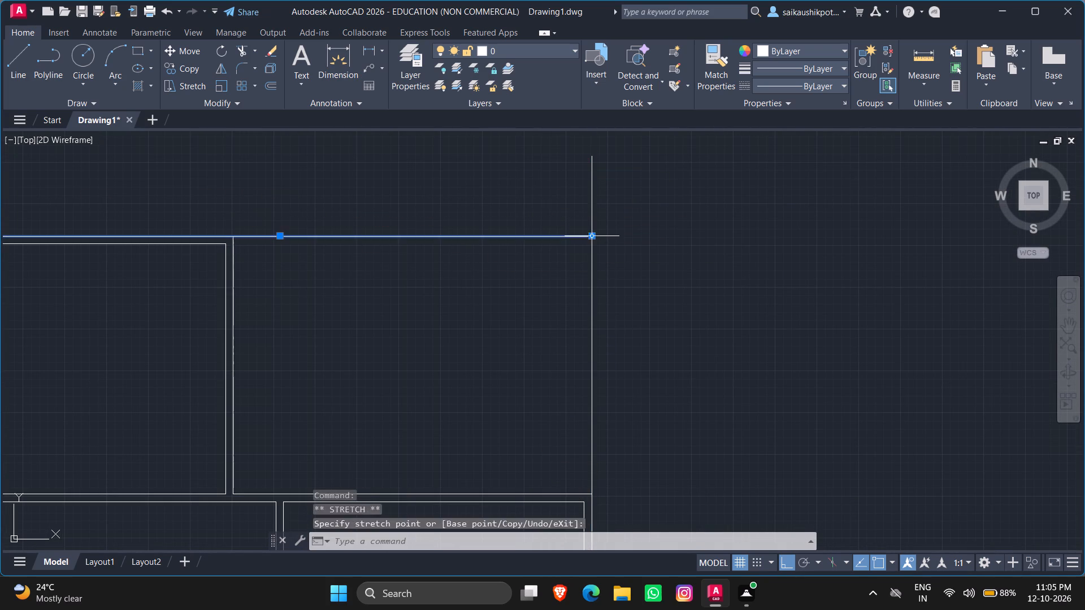
key("Escape")
key("Escape")
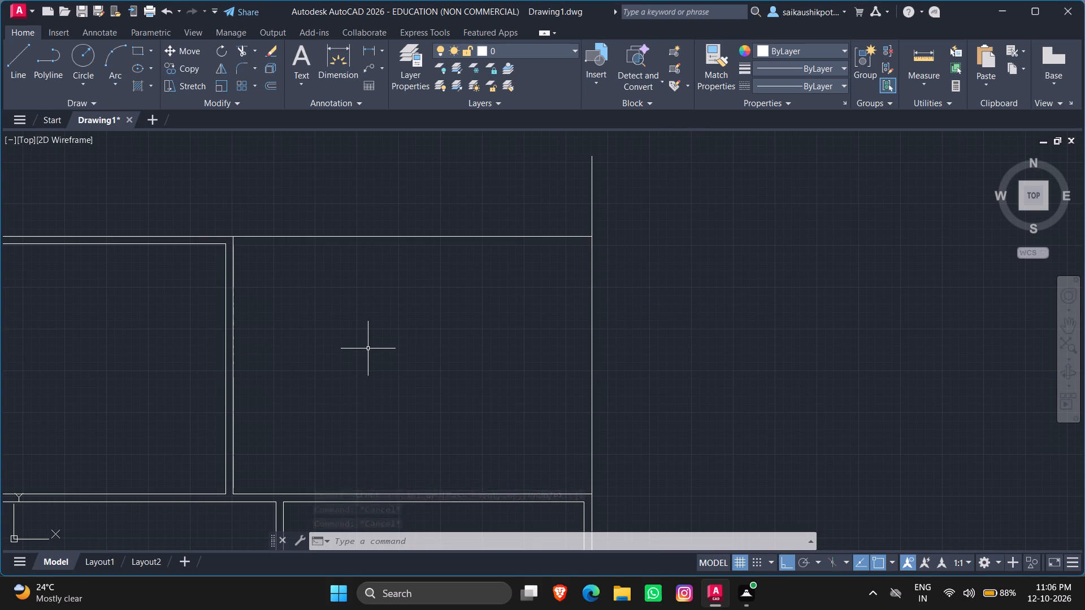
Trim the part of the outer right wall line that projects above the outer top line.
type("TR")
key("Return")
key("Return")
left_click_drag(600, 224, 588, 221)
left_click(557, 212)
key("Escape")
key("Escape")
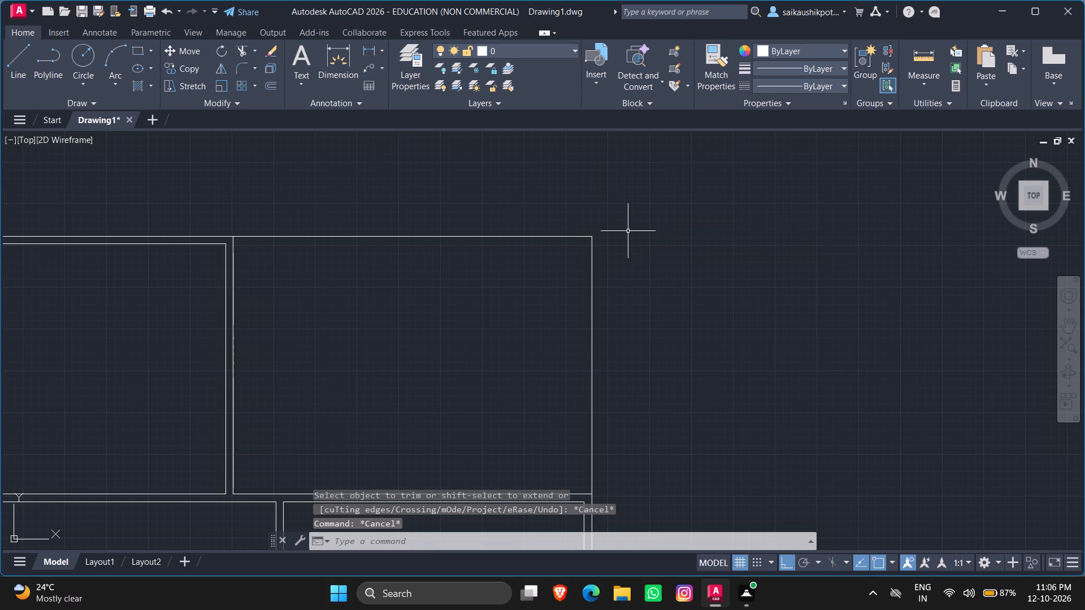
Offset the outer right wall line and the outer top line 9" inward to form the upper right room's walls.
key("o")
key("Return")
key("9")
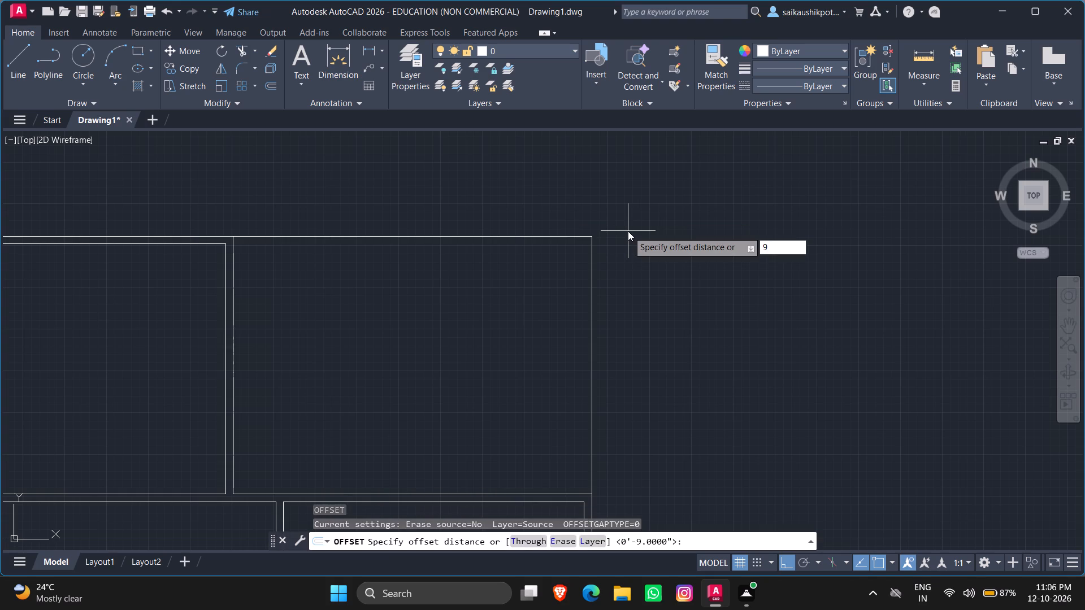
key("shift+quotedbl")
key("Return")
left_click(592, 292)
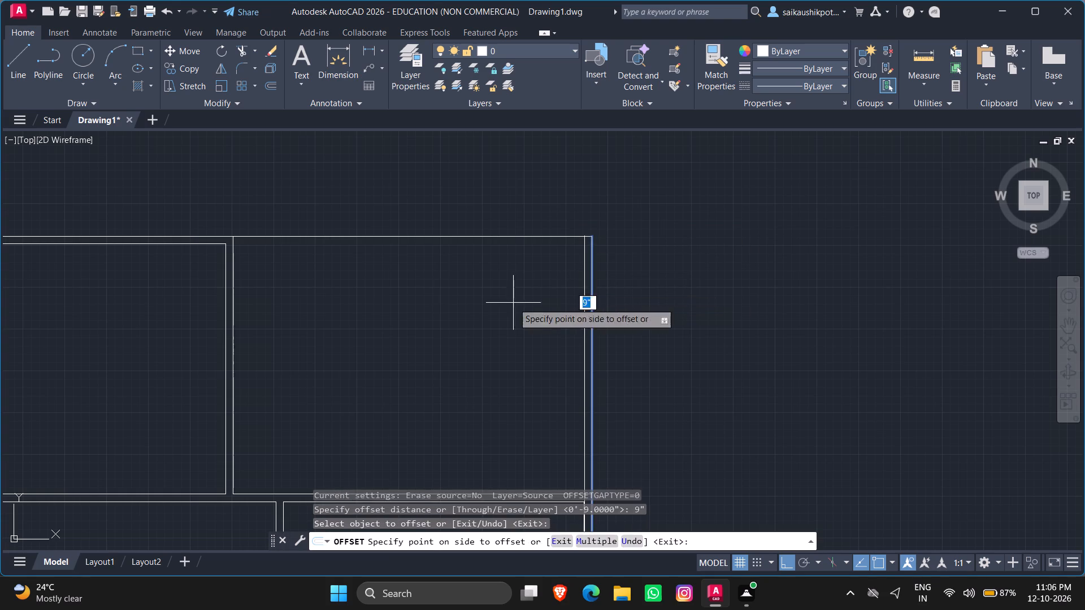
left_click(513, 303)
left_click(510, 236)
left_click(507, 260)
key("Escape")
key("Escape")
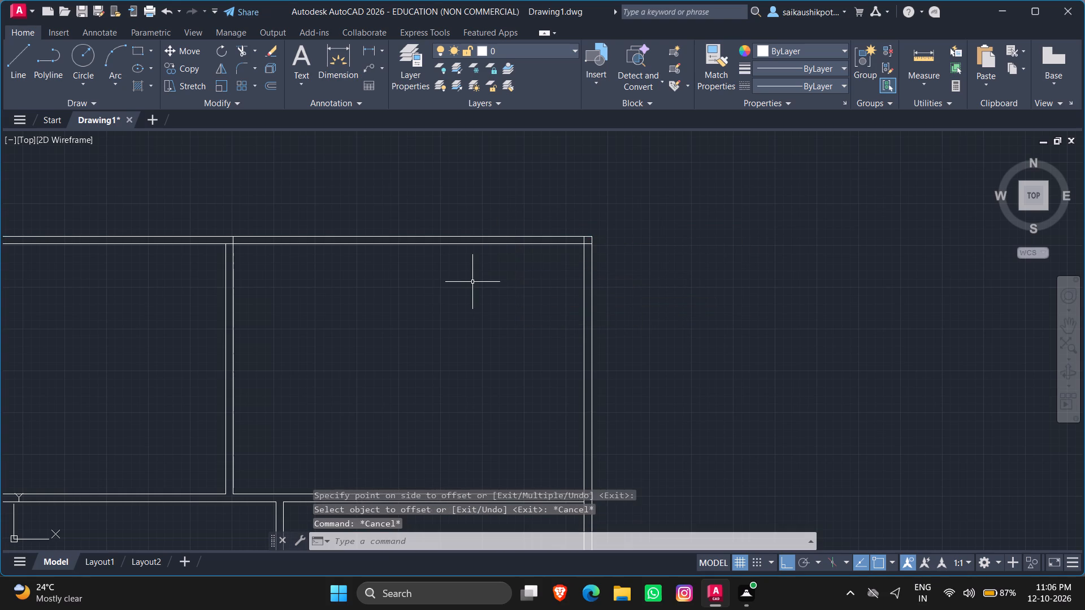
Trim the overlapping segments where the upper square's right wall meets the top wall.
type("TR")
key("Return")
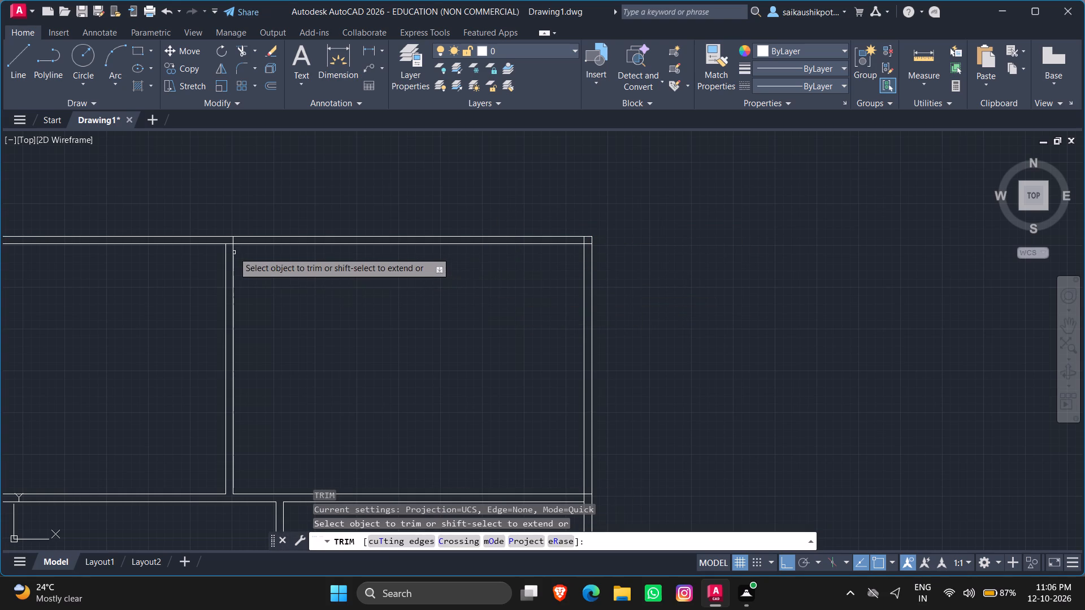
scroll(229, 248, "up", 5)
left_click_drag(226, 200, 215, 233)
left_click_drag(240, 182, 325, 176)
Trim the crossing inner wall line ends at the upper right room's top-right corner.
scroll(258, 249, "down", 4)
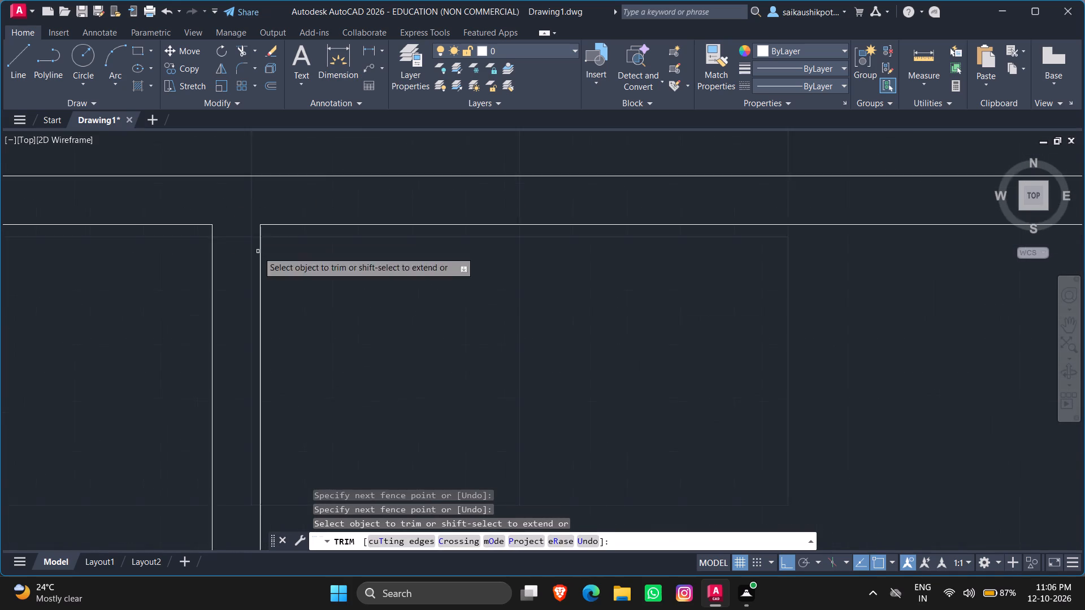
scroll(446, 242, "down", 2)
scroll(598, 321, "up", 3)
scroll(600, 274, "down", 2)
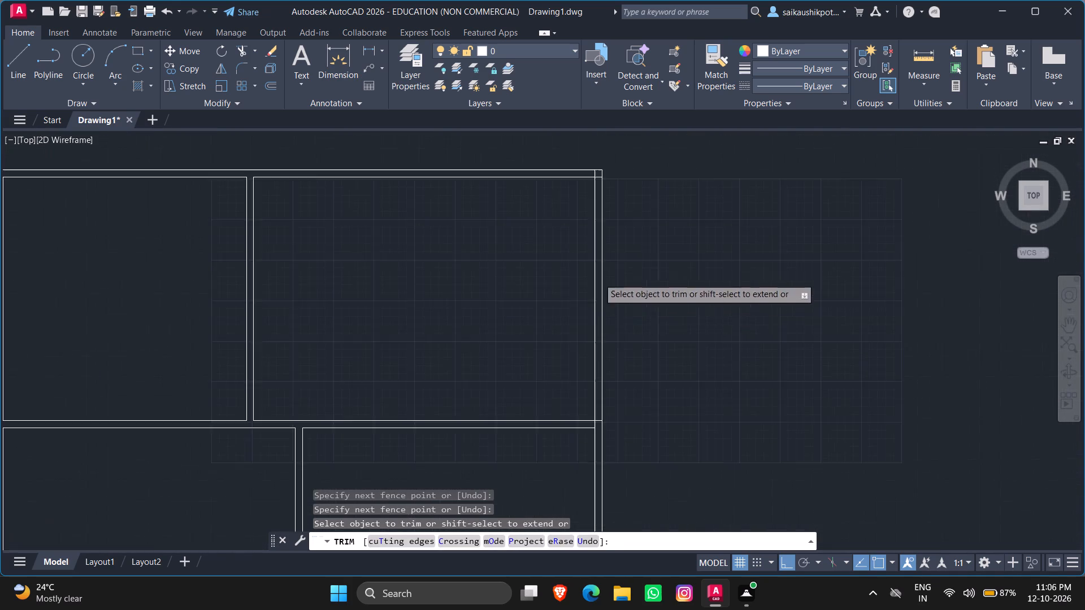
scroll(597, 287, "down", 1)
scroll(596, 198, "up", 4)
left_click_drag(570, 258, 591, 297)
Trim the overlapping segments where the horizontal wall between the upper and lower right rooms meets the outer right wall.
scroll(630, 246, "down", 1)
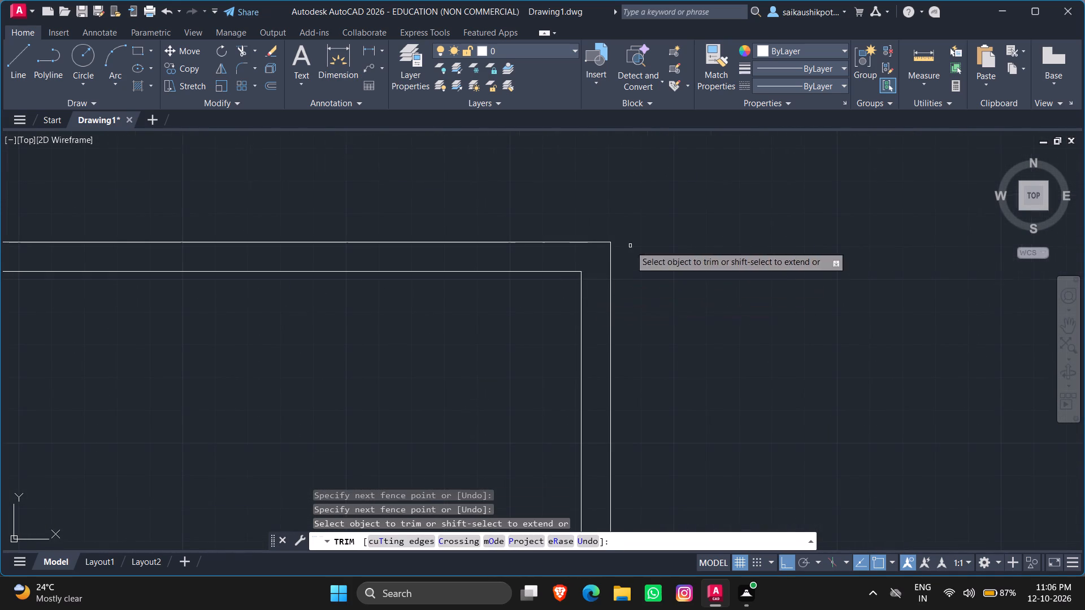
scroll(630, 246, "down", 4)
scroll(609, 404, "up", 6)
scroll(618, 335, "down", 5)
scroll(635, 310, "up", 4)
scroll(573, 438, "up", 2)
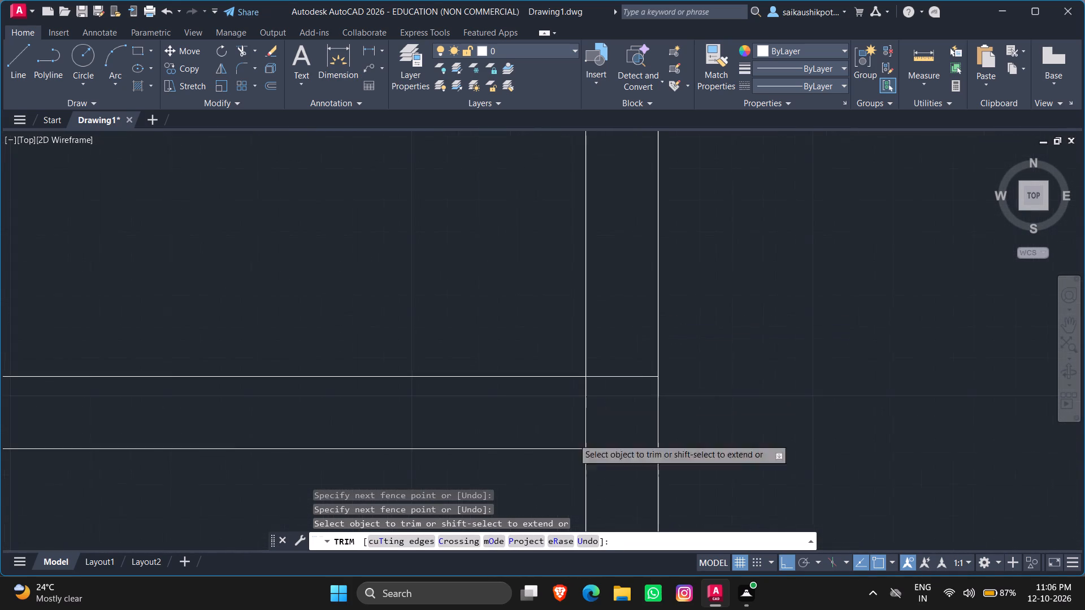
scroll(573, 437, "up", 3)
left_click_drag(579, 412, 698, 214)
scroll(697, 337, "down", 6)
key("Escape")
key("Escape")
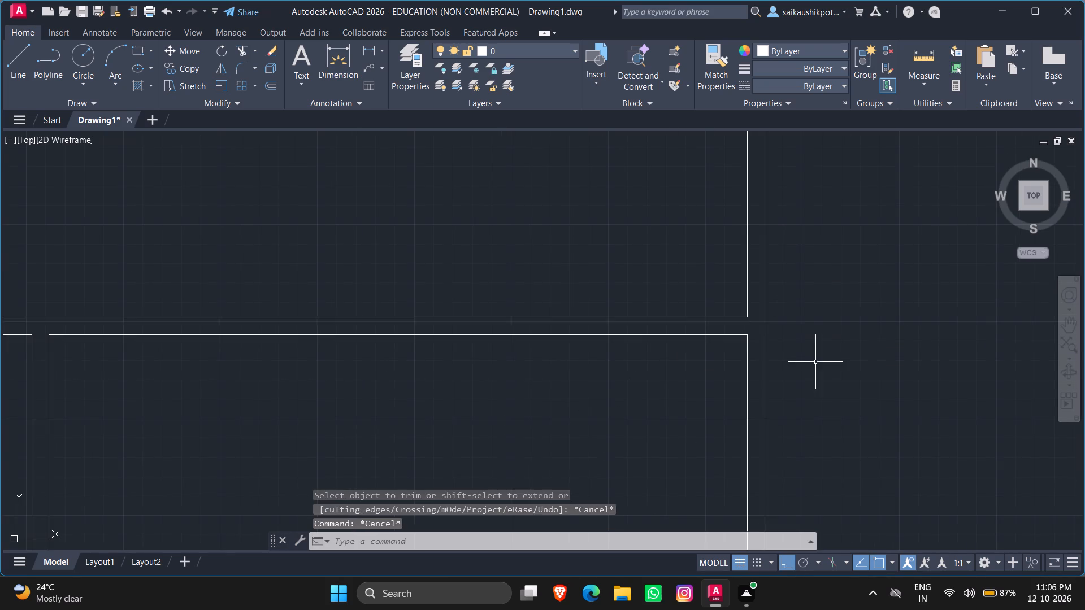
Offset the upper right room's inner right wall line 25' to the left.
scroll(818, 373, "down", 4)
scroll(810, 339, "up", 2)
key("Escape")
key("Escape")
key("Escape")
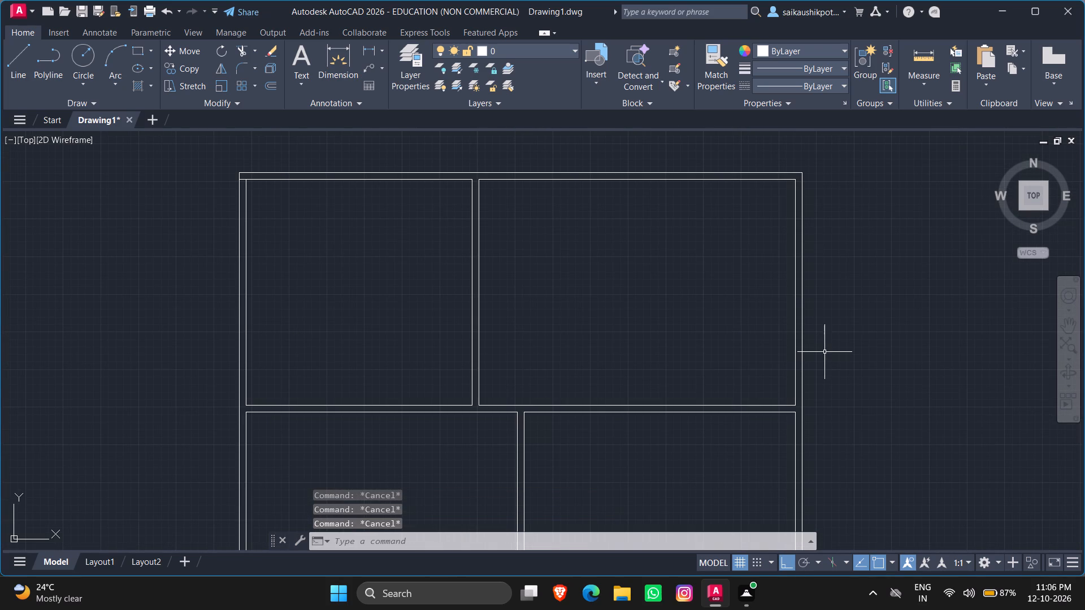
key("o")
key("Return")
type("25'")
key("Return")
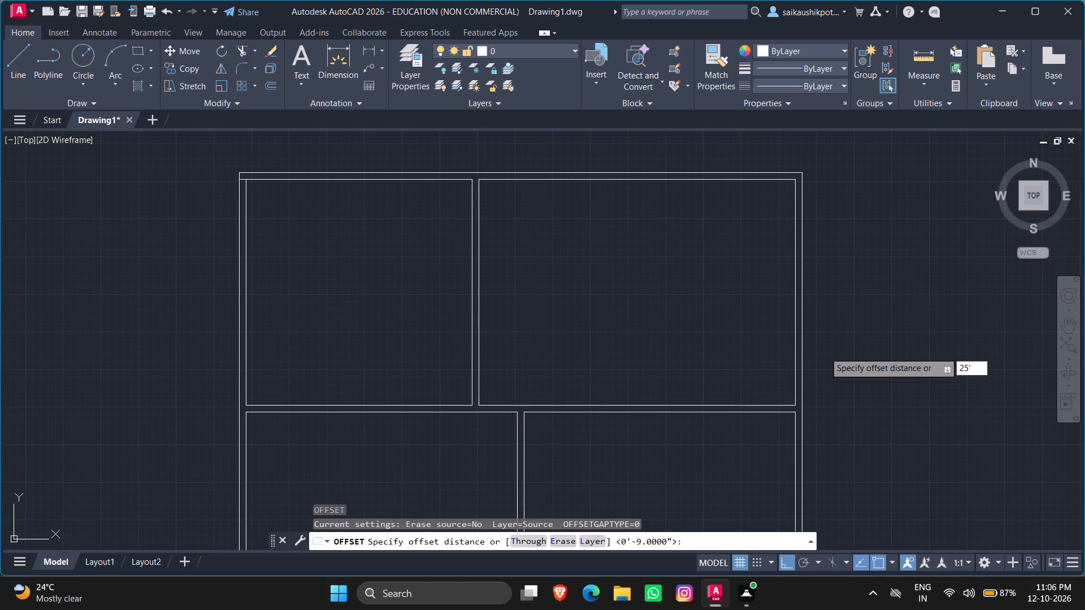
left_click(795, 334)
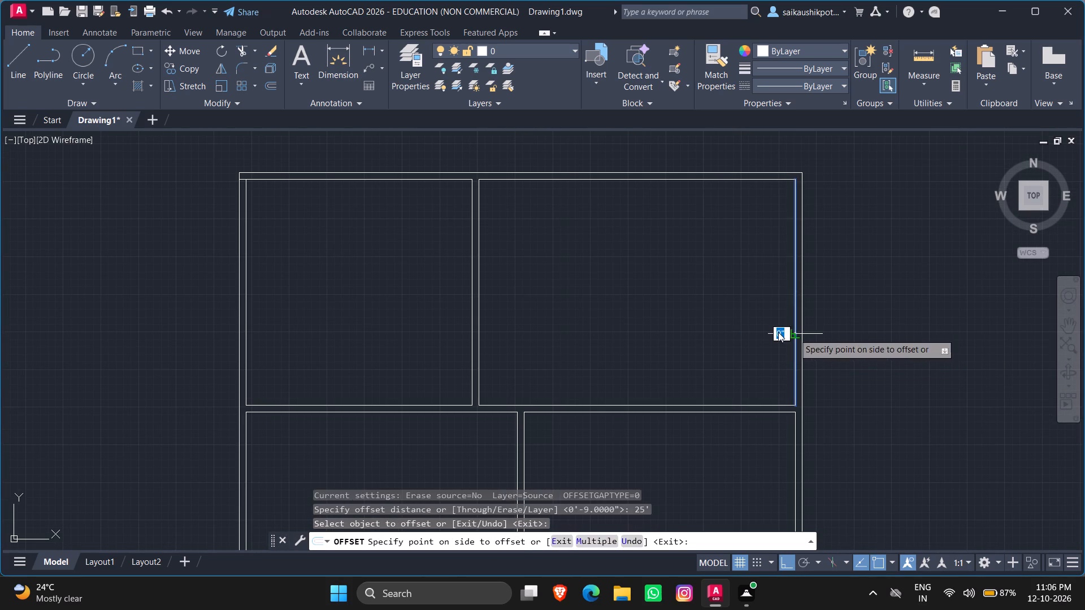
left_click(526, 293)
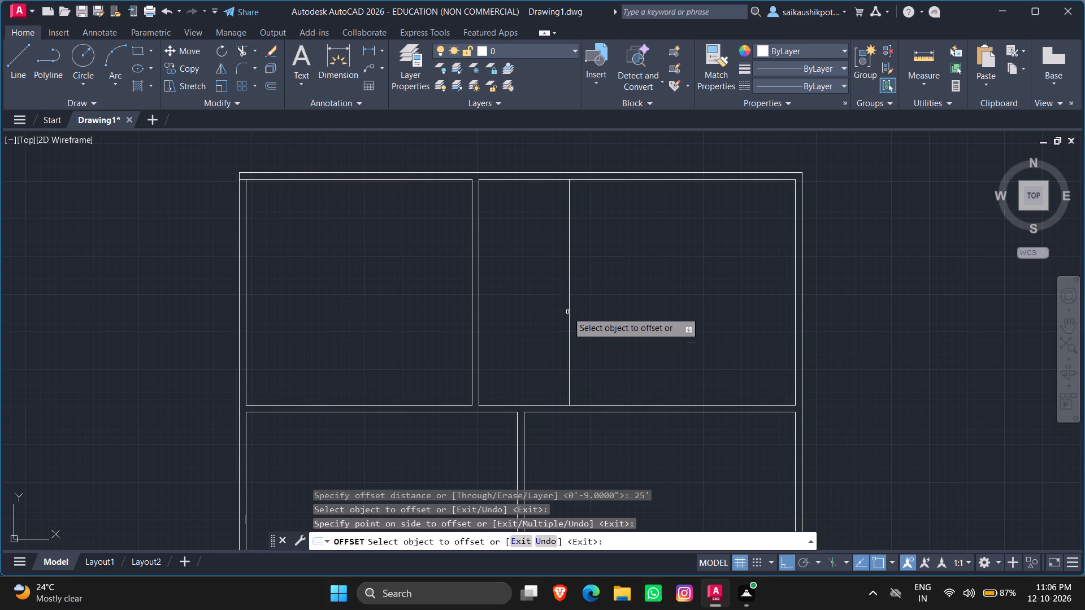
Offset the new vertical line inside the upper right room 9" to the left to form a partition wall.
left_click(570, 303)
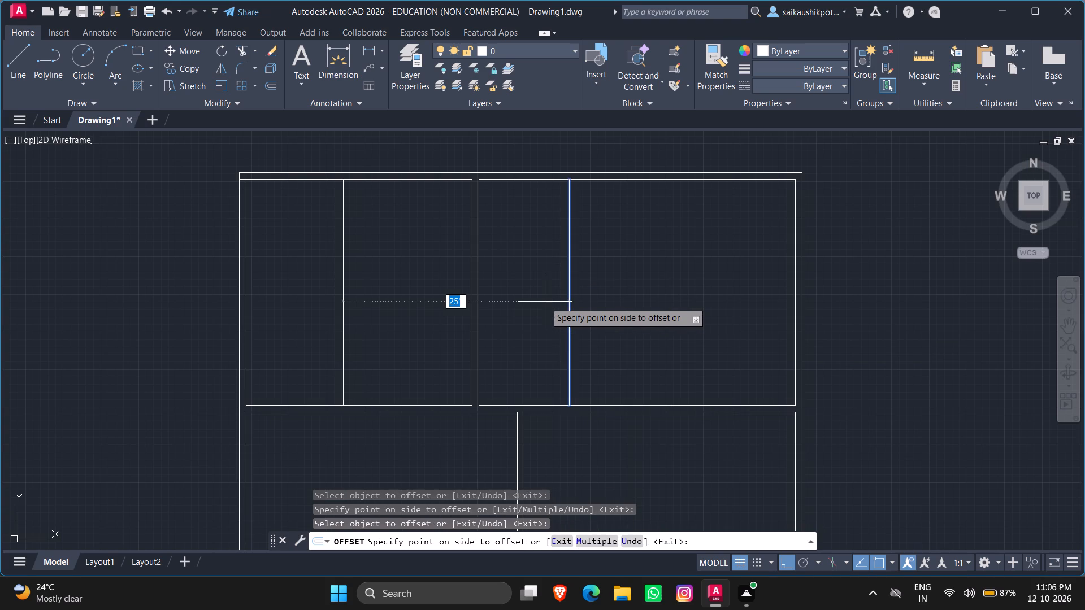
key("9")
key("shift+quotedbl")
key("Return")
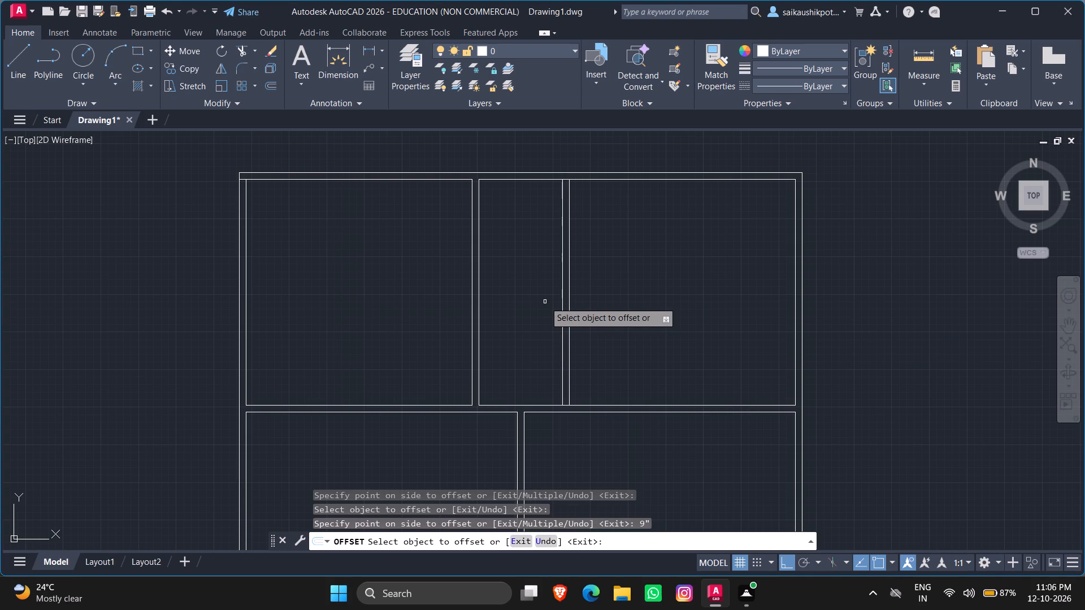
Quick-measure the narrow middle room between the two upper partition walls.
left_click(919, 55)
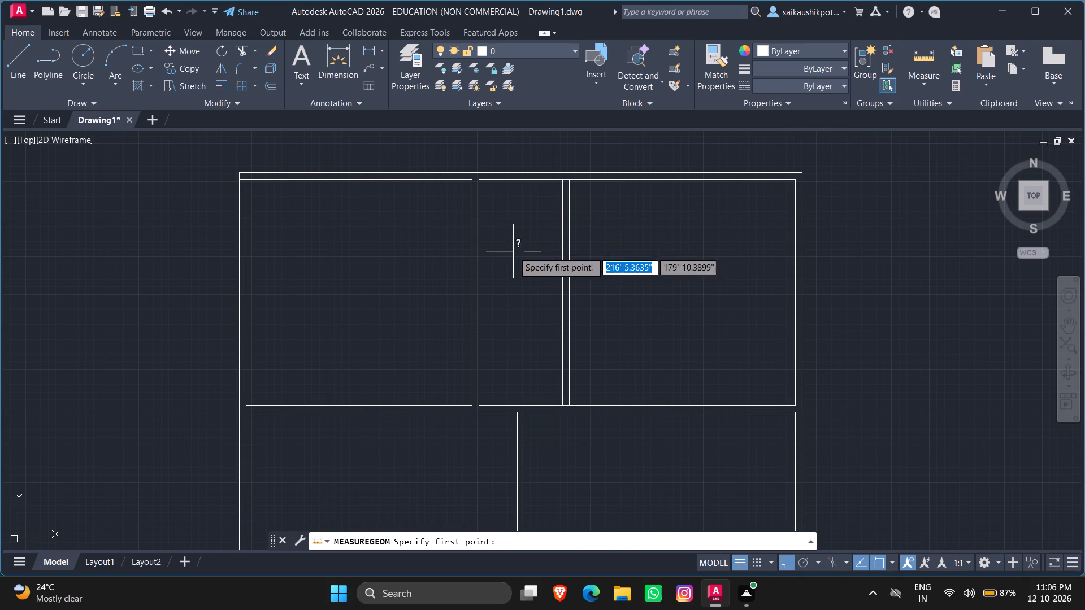
key("Escape")
left_click(943, 90)
left_click(927, 111)
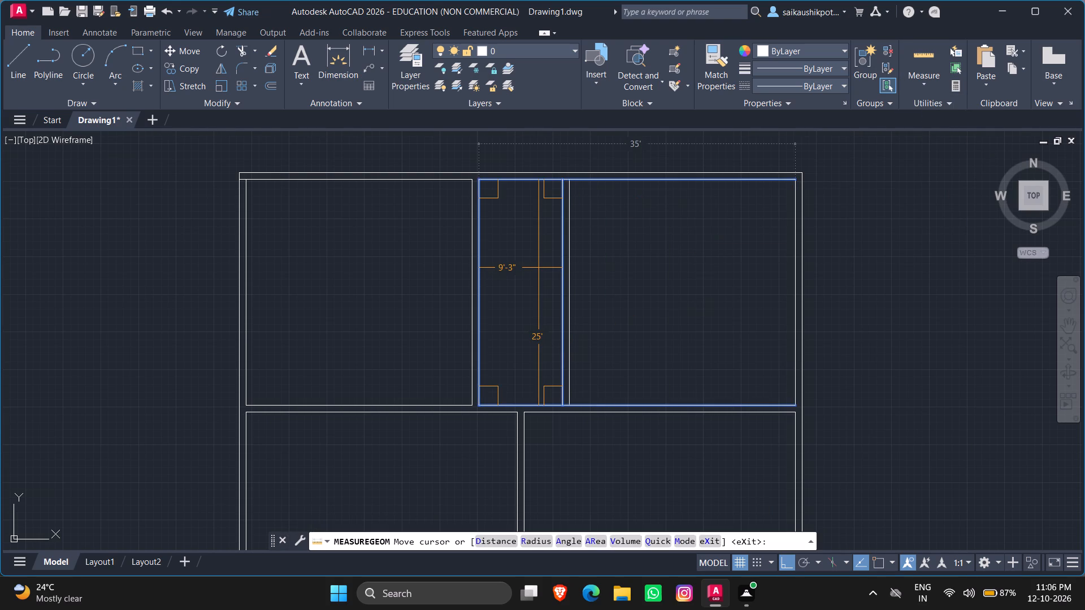
key("Escape")
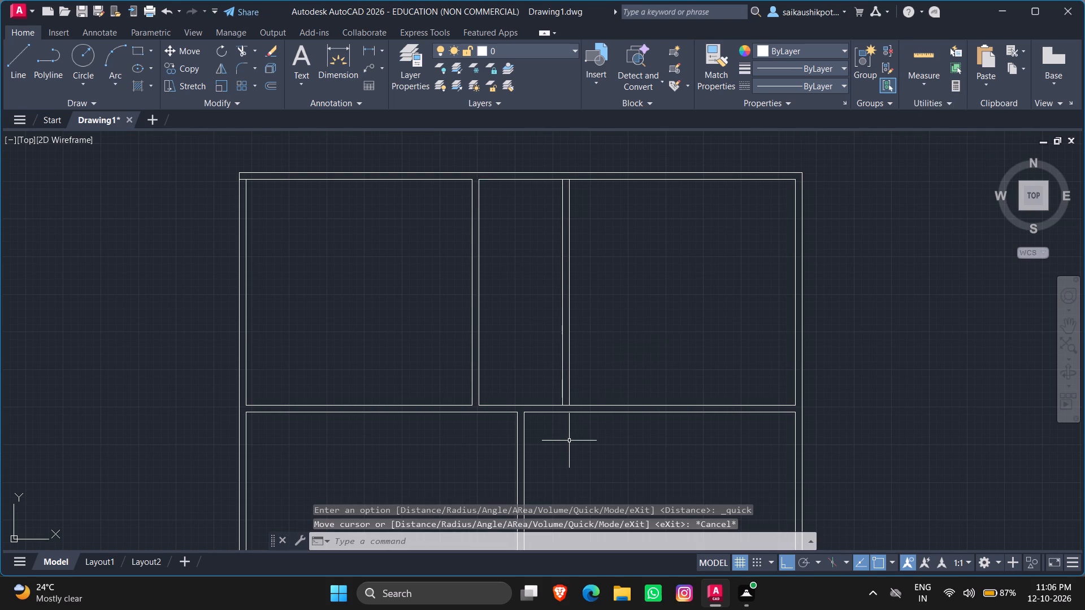
Trim the horizontal wall line segments between the new partition's two lines at its bottom and top ends.
key("t")
key("r")
key("Return")
key("Return")
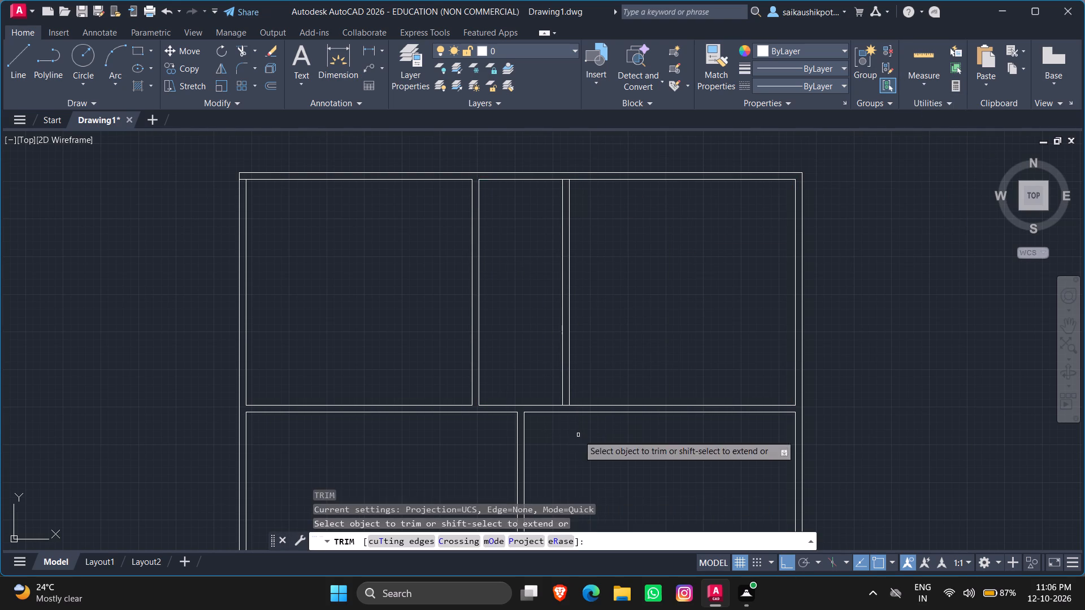
scroll(579, 421, "up", 3)
left_click_drag(518, 361, 517, 380)
scroll(545, 388, "down", 5)
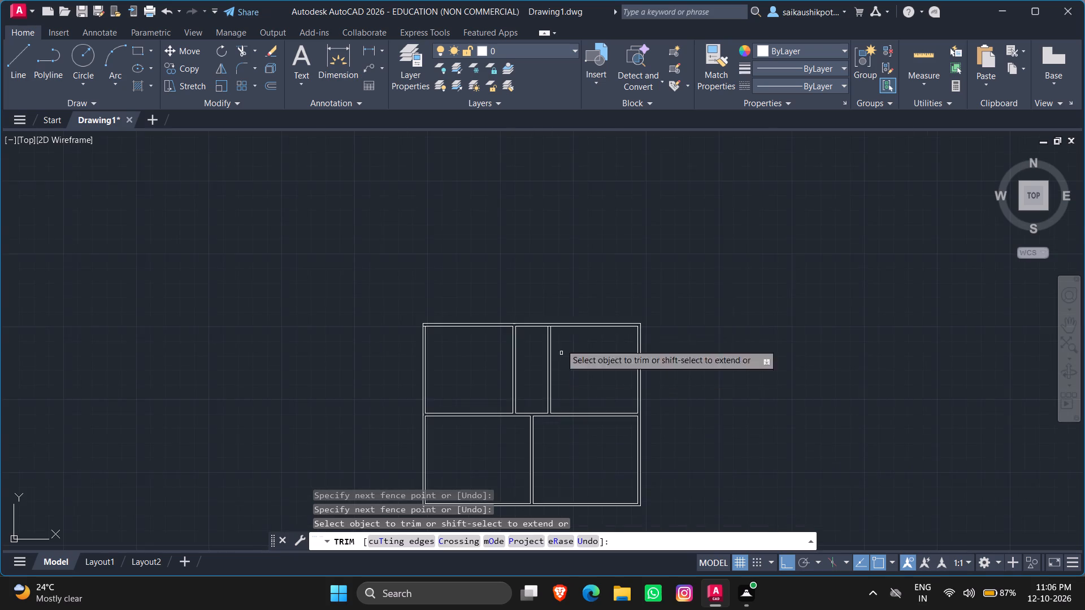
scroll(542, 286, "up", 5)
scroll(588, 429, "down", 4)
scroll(592, 459, "up", 5)
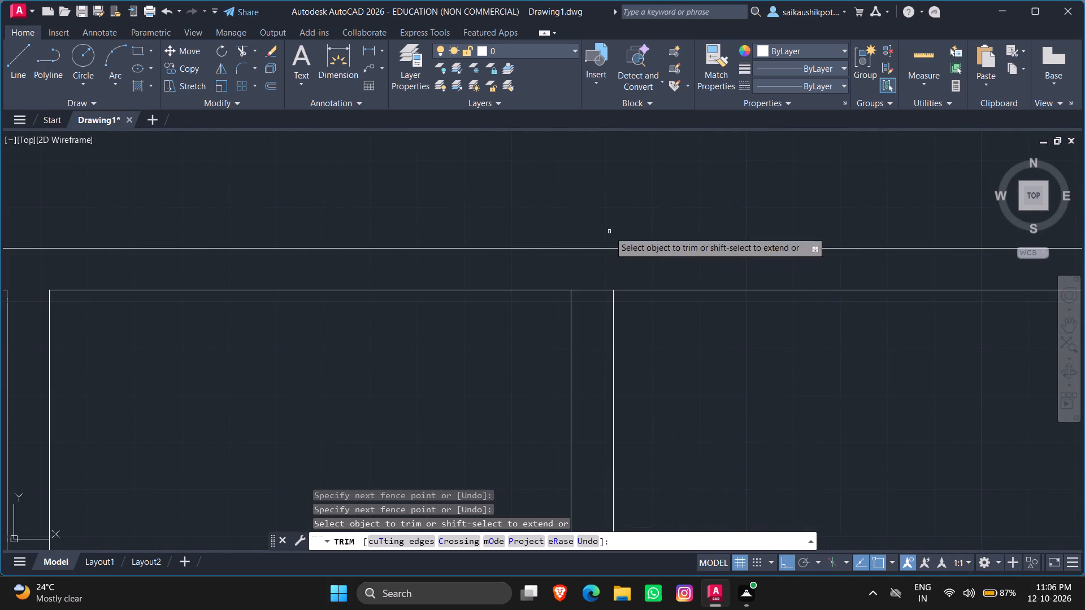
left_click_drag(594, 279, 587, 326)
scroll(598, 268, "down", 7)
scroll(498, 347, "up", 1)
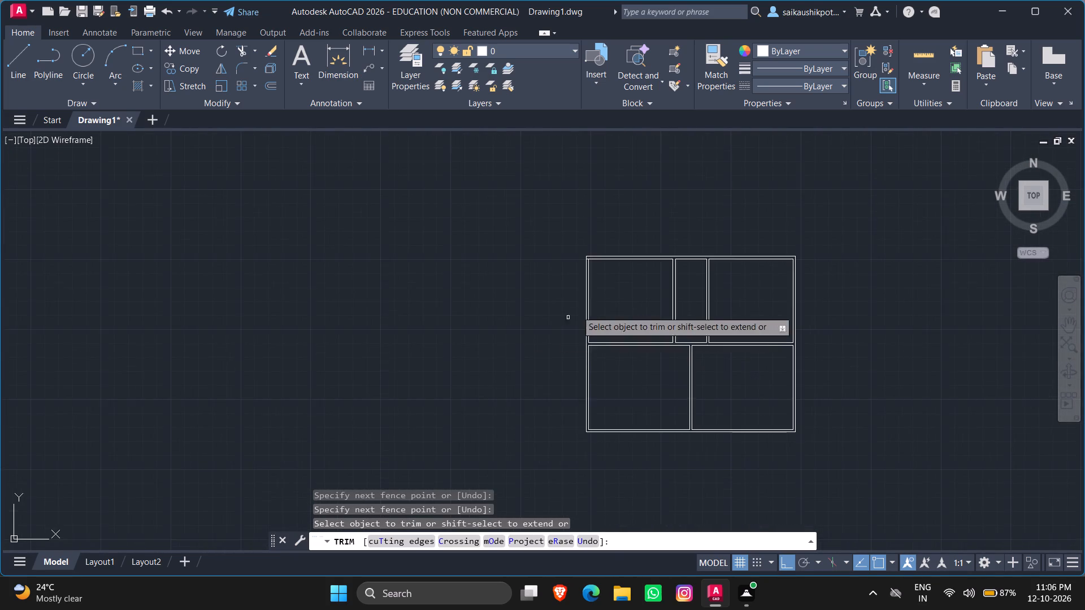
scroll(590, 303, "up", 1)
key("Escape")
key("Escape")
scroll(663, 307, "down", 2)
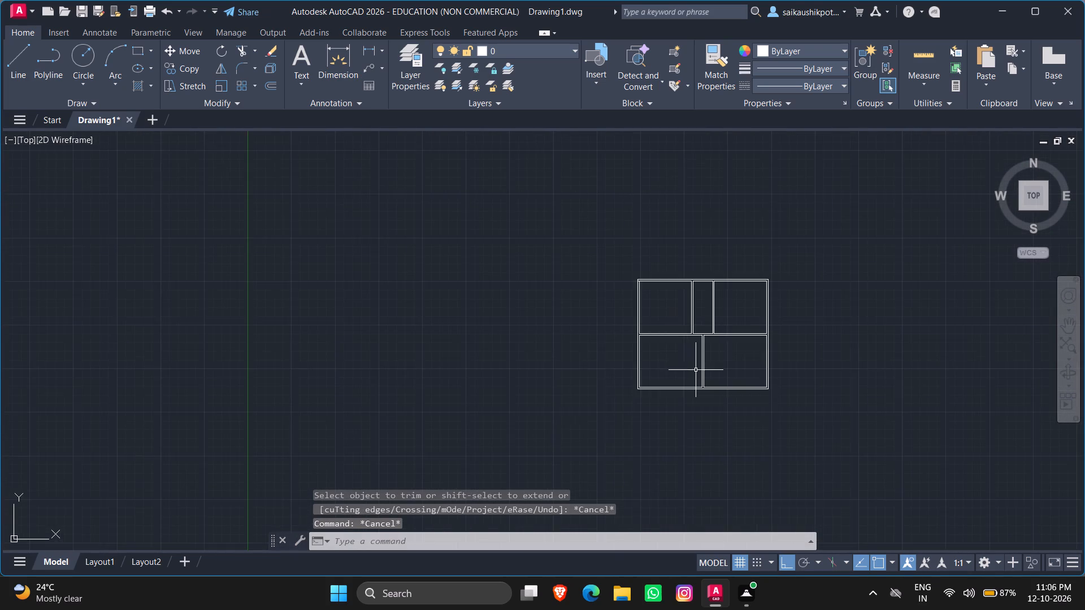
Stretch the upper left partition's right line down to the lower rooms' top wall line and a further 5' below it.
scroll(695, 369, "up", 2)
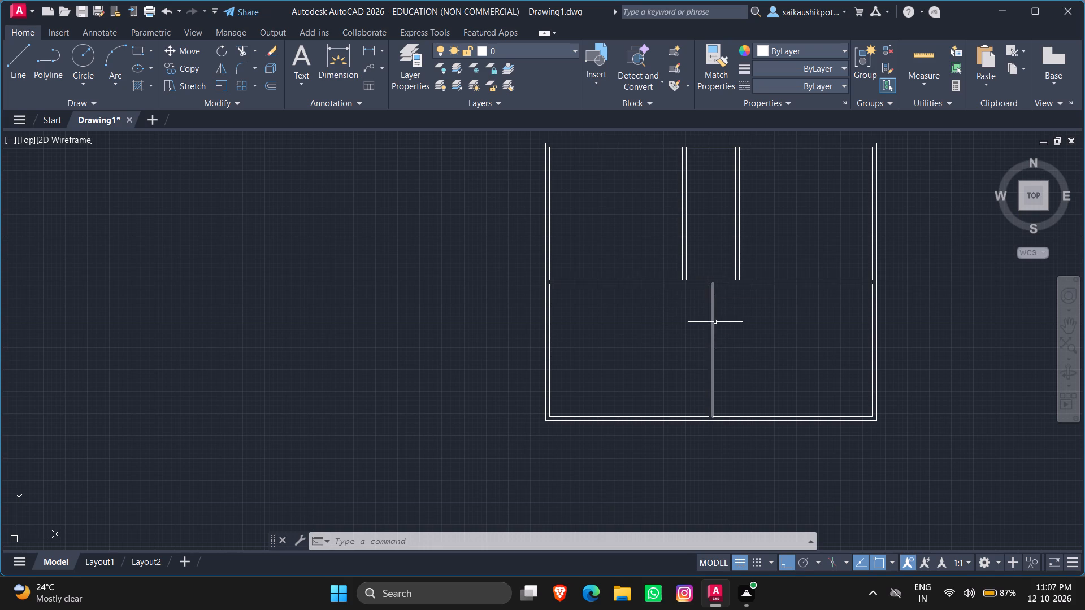
scroll(722, 290, "up", 3)
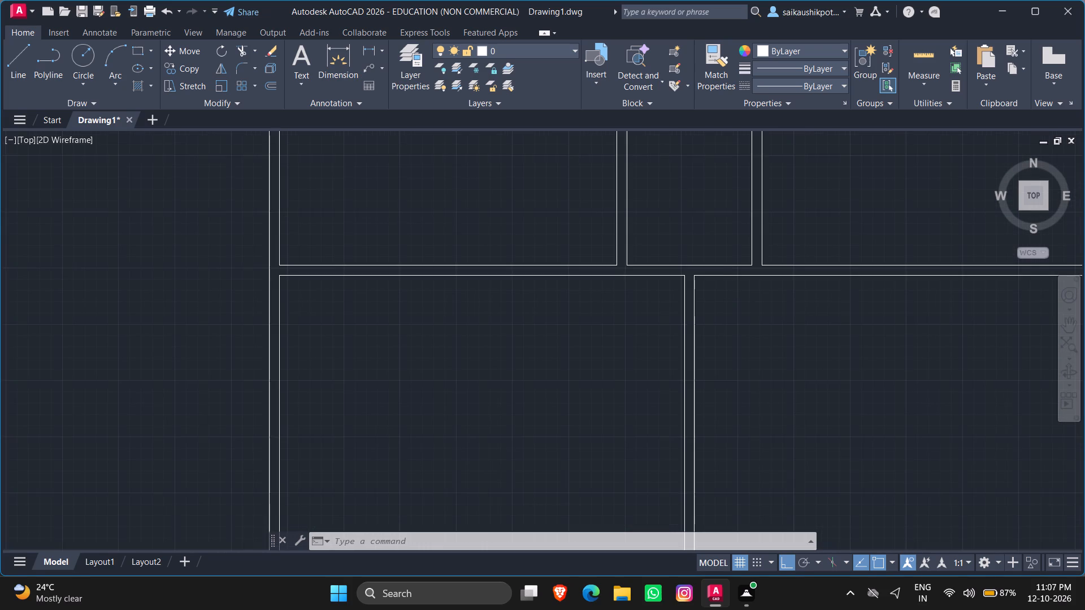
scroll(567, 270, "up", 2)
scroll(567, 270, "down", 1)
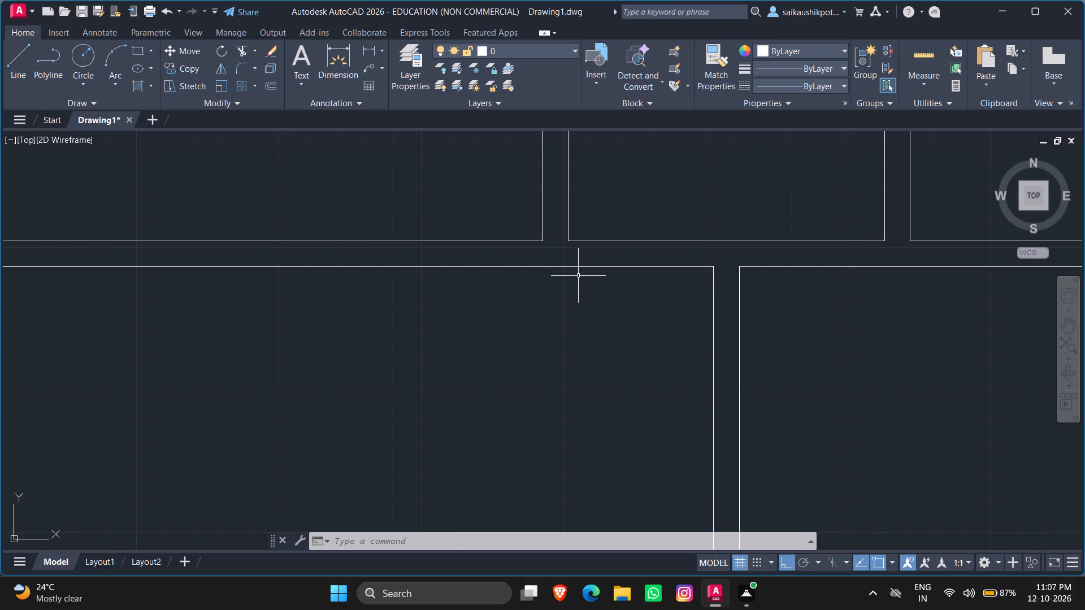
left_click(570, 225)
left_click(568, 242)
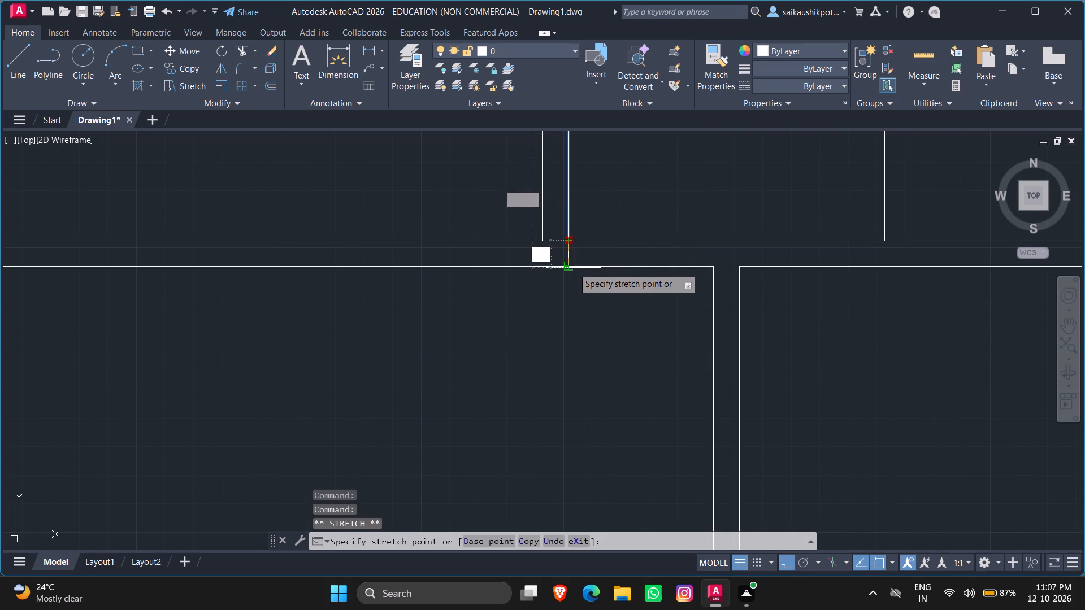
left_click(571, 268)
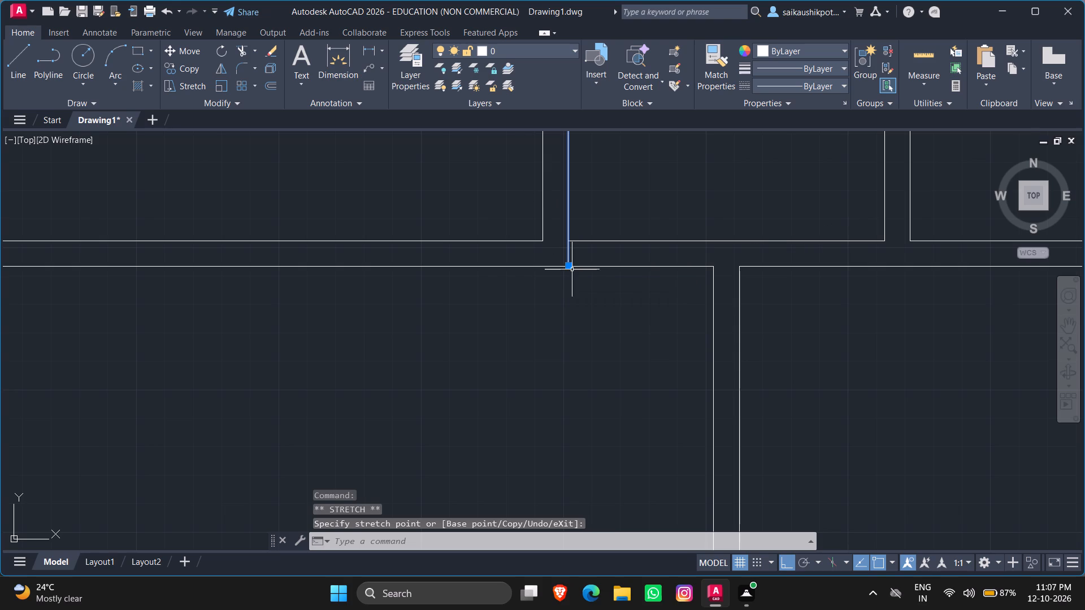
left_click(568, 265)
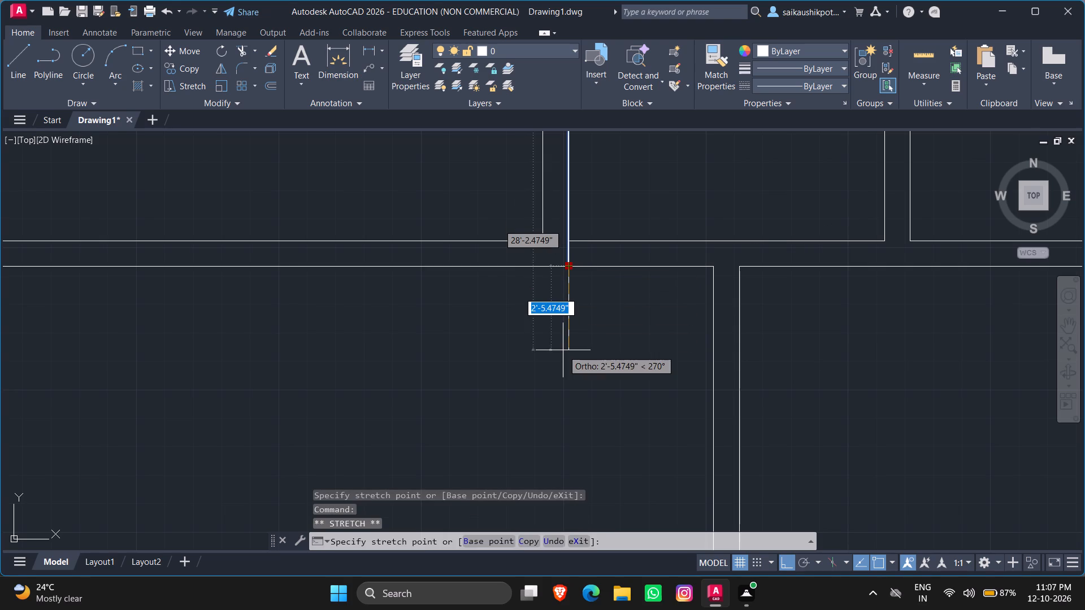
type("5'")
key("Return")
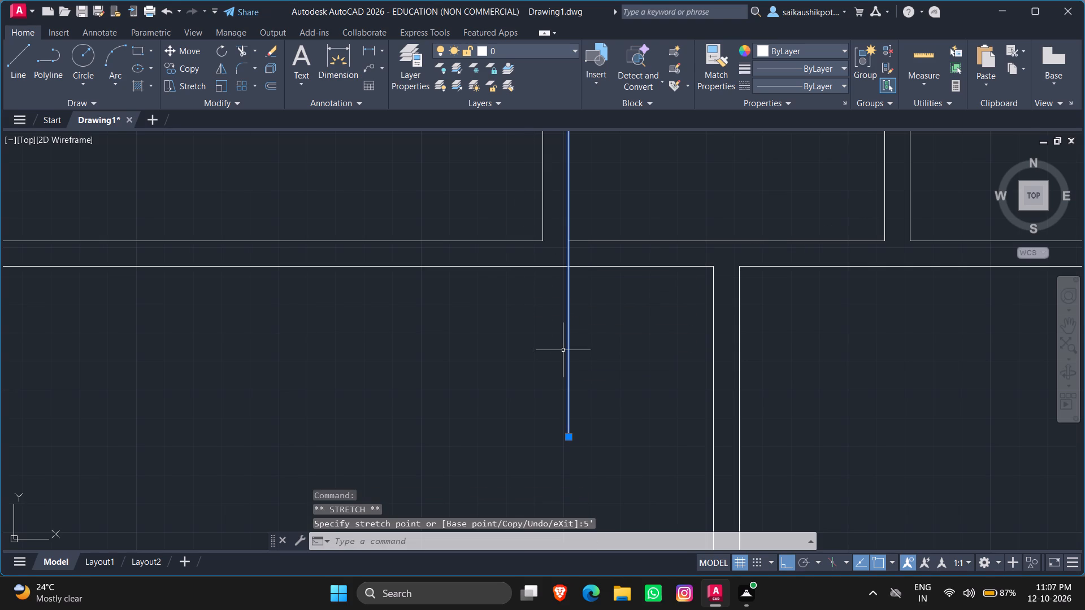
Stretch the upper left partition's left line down to the lower rooms' top wall line and a further 5' below it.
left_click(540, 210)
left_click(542, 224)
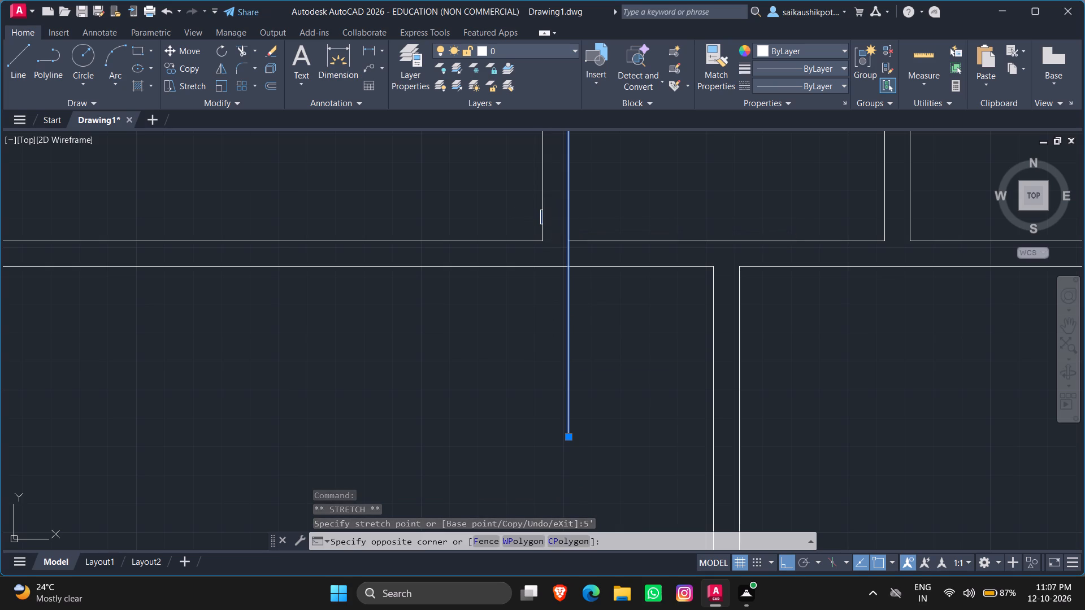
left_click(546, 227)
left_click(541, 224)
left_click(544, 239)
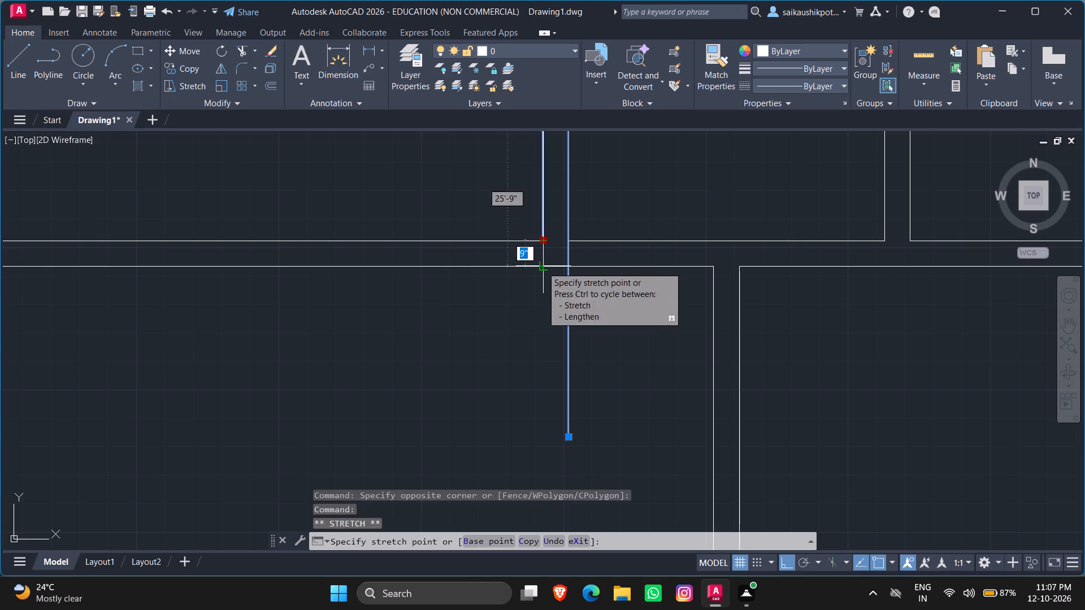
left_click(542, 267)
left_click_drag(540, 265, 539, 338)
type("5'")
key("Return")
key("Escape")
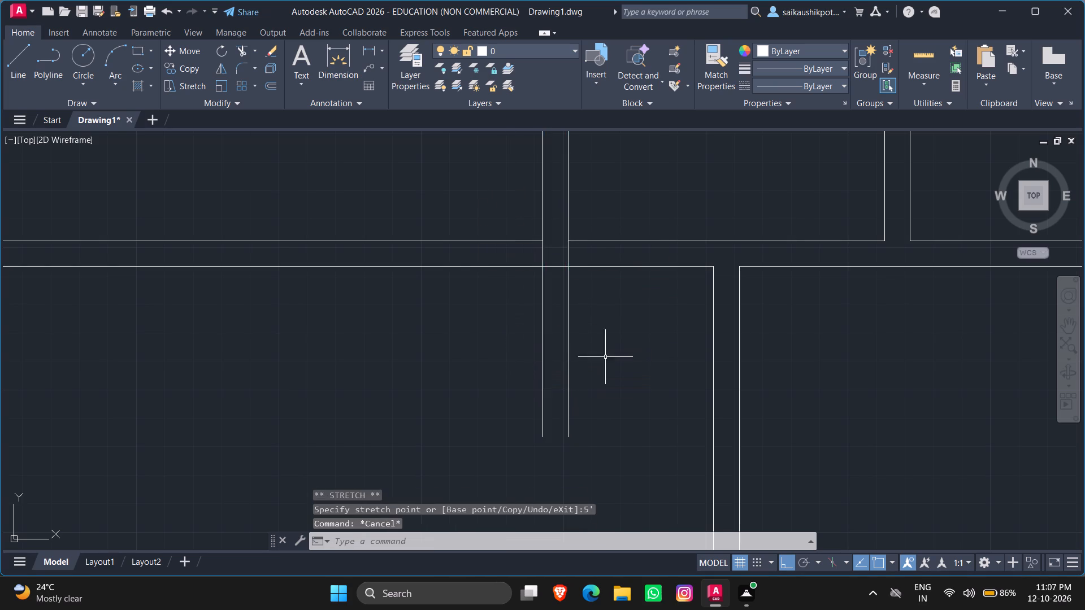
Stretch both lines of the upper right partition down to the lower rooms' top wall line.
scroll(648, 362, "down", 2)
scroll(785, 357, "up", 2)
scroll(710, 271, "up", 1)
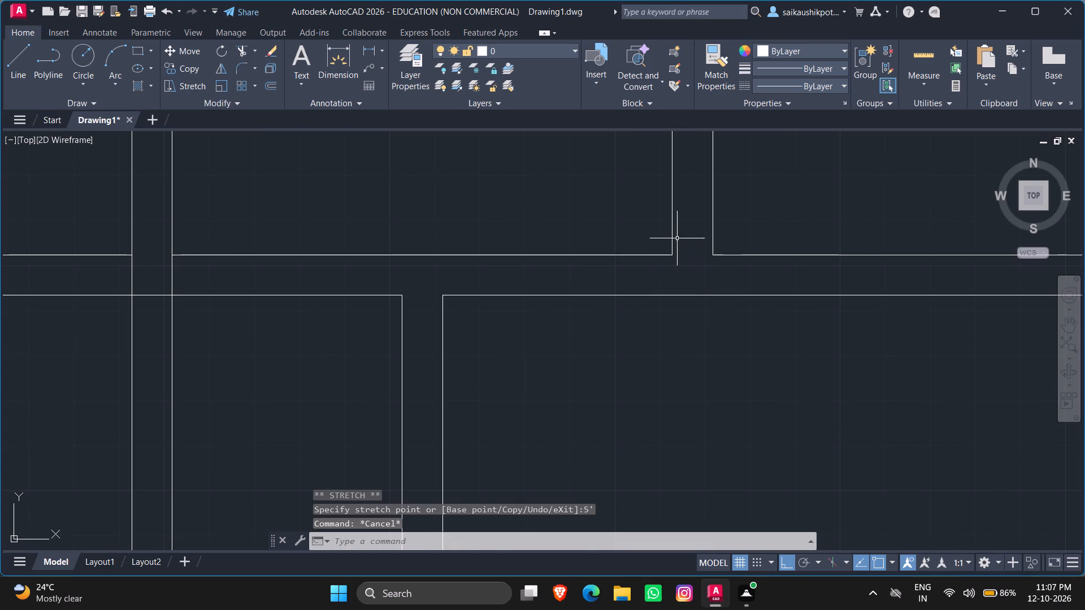
left_click(670, 233)
left_click(676, 237)
left_click(679, 239)
left_click(667, 232)
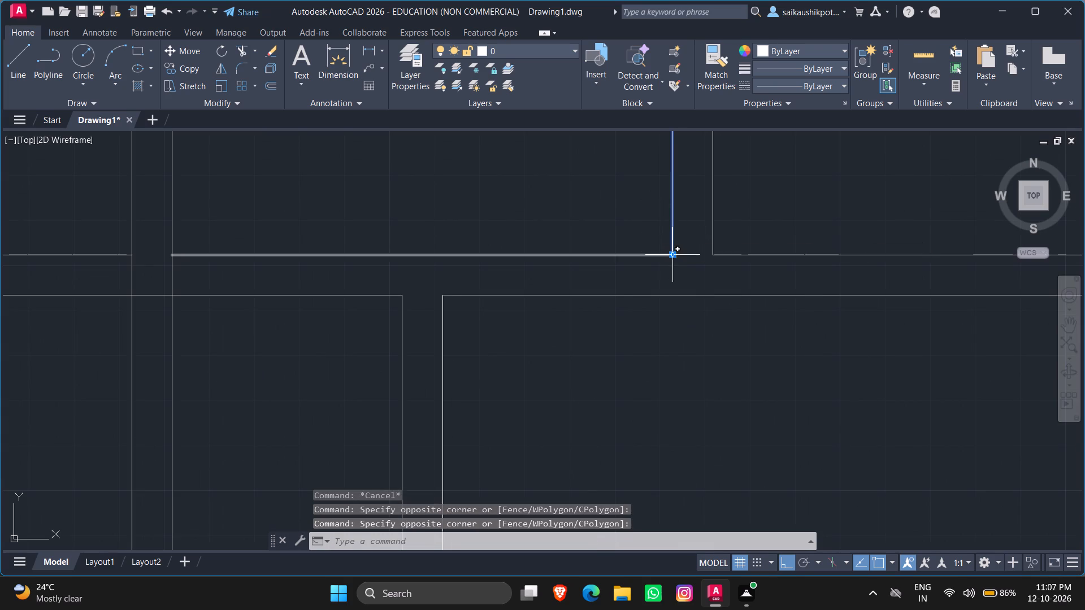
left_click(671, 255)
left_click(676, 294)
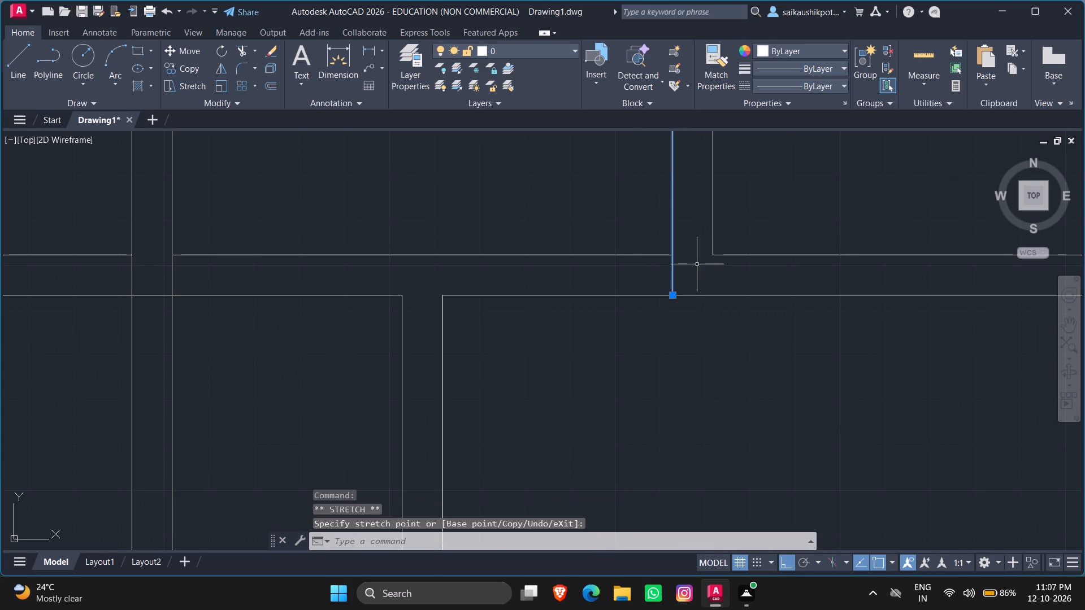
left_click_drag(738, 215, 719, 217)
left_click(706, 217)
left_click(713, 256)
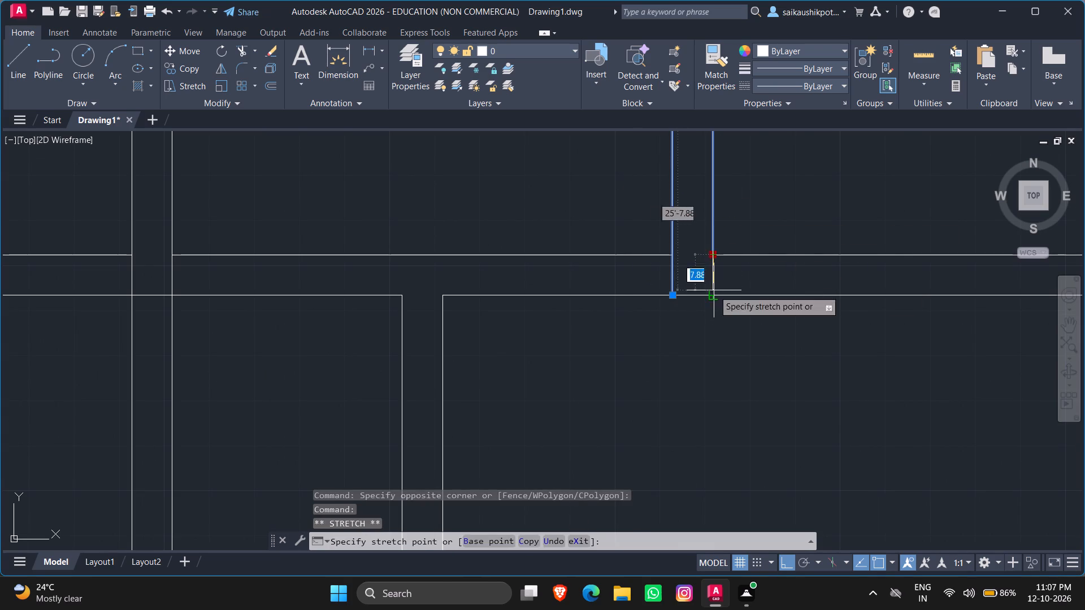
left_click(714, 290)
Stretch both lines of the upper right partition a further 5' down into the lower right room.
left_click(672, 296)
type("5'")
key("Return")
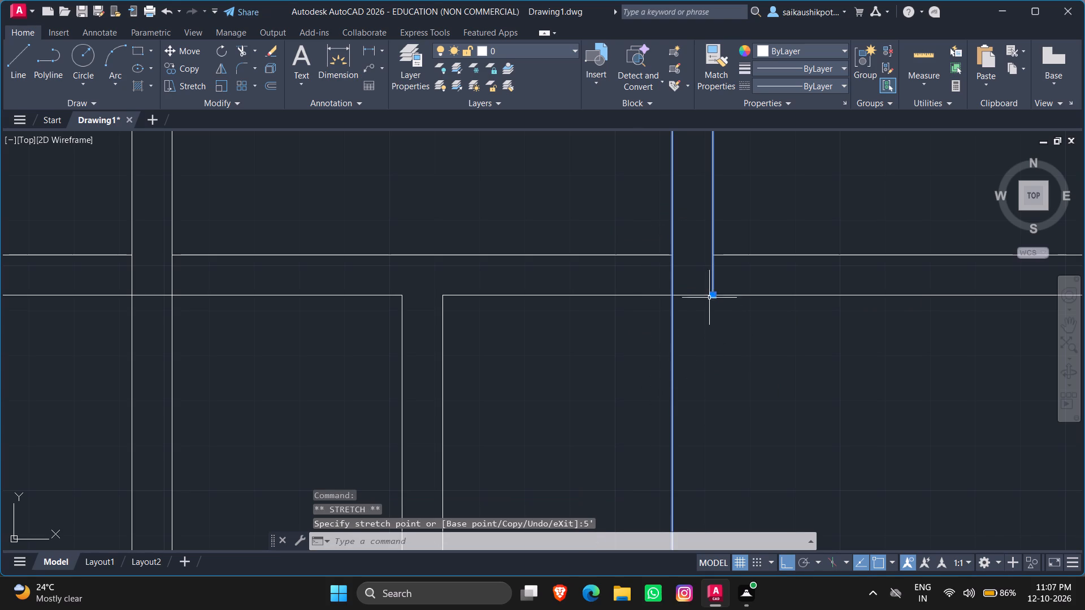
left_click(714, 297)
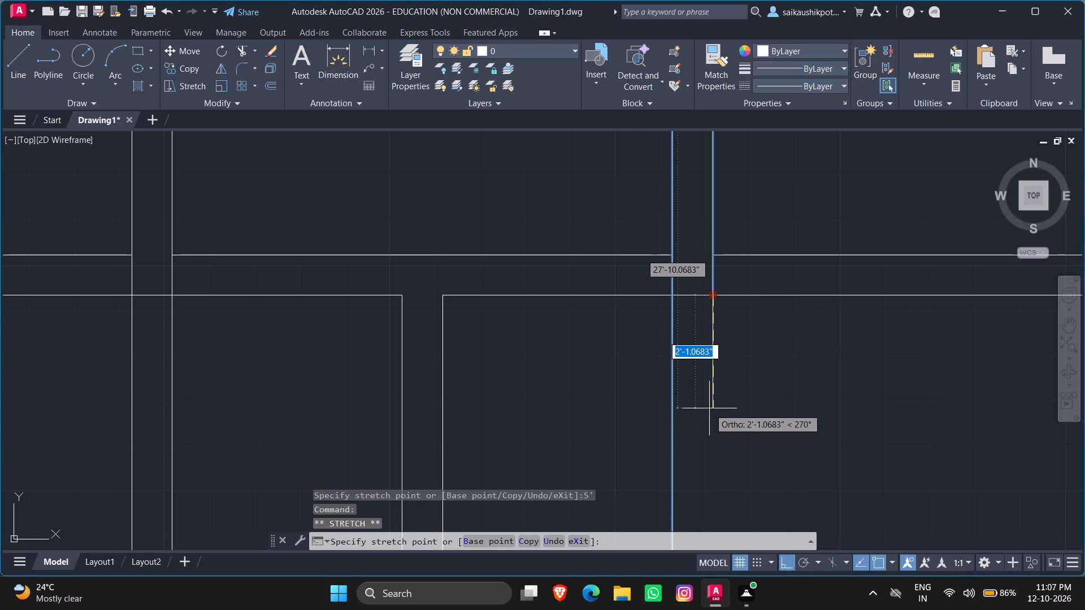
type("5'")
key("Return")
scroll(680, 412, "down", 4)
scroll(685, 489, "up", 2)
key("Escape")
key("Escape")
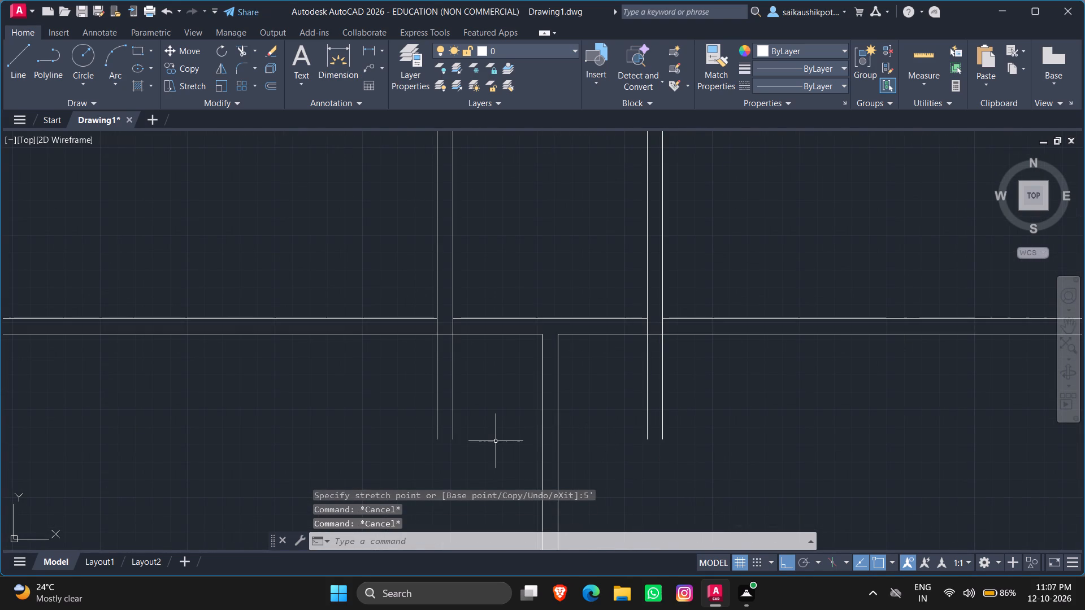
Draw a 10'-9" horizontal line joining the bottom ends of the two extended partitions from outer line to outer line.
key("l")
key("Return")
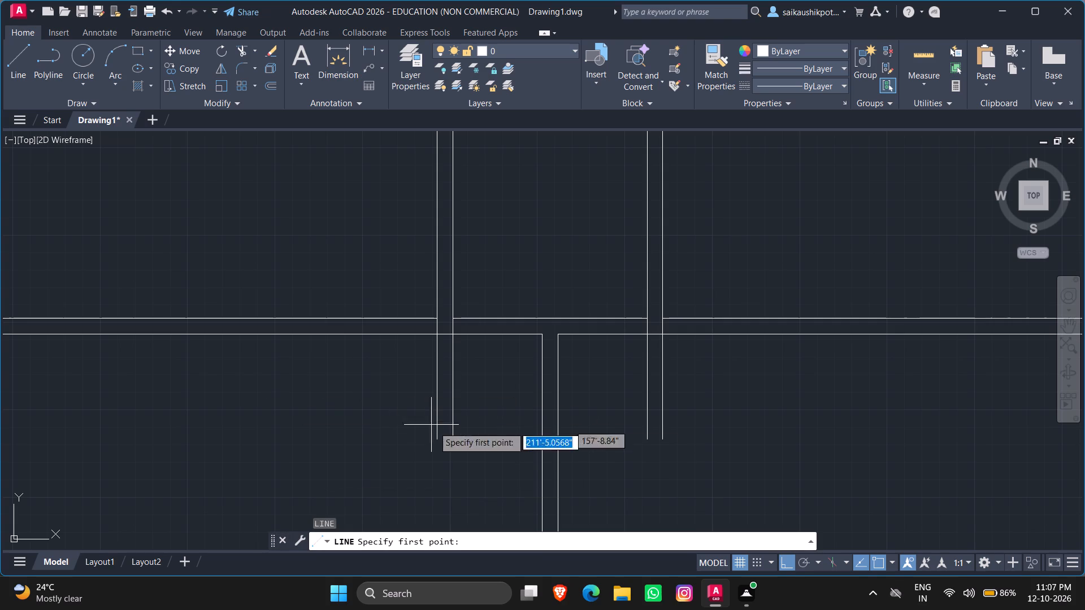
left_click(436, 438)
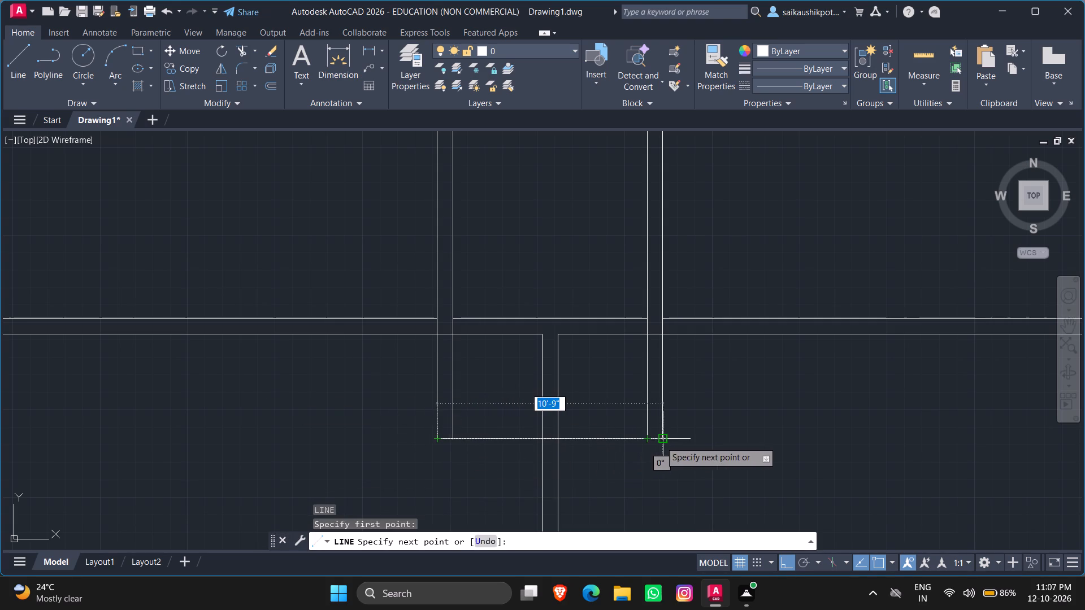
left_click(663, 441)
key("Escape")
key("Escape")
key("Escape")
key("Escape")
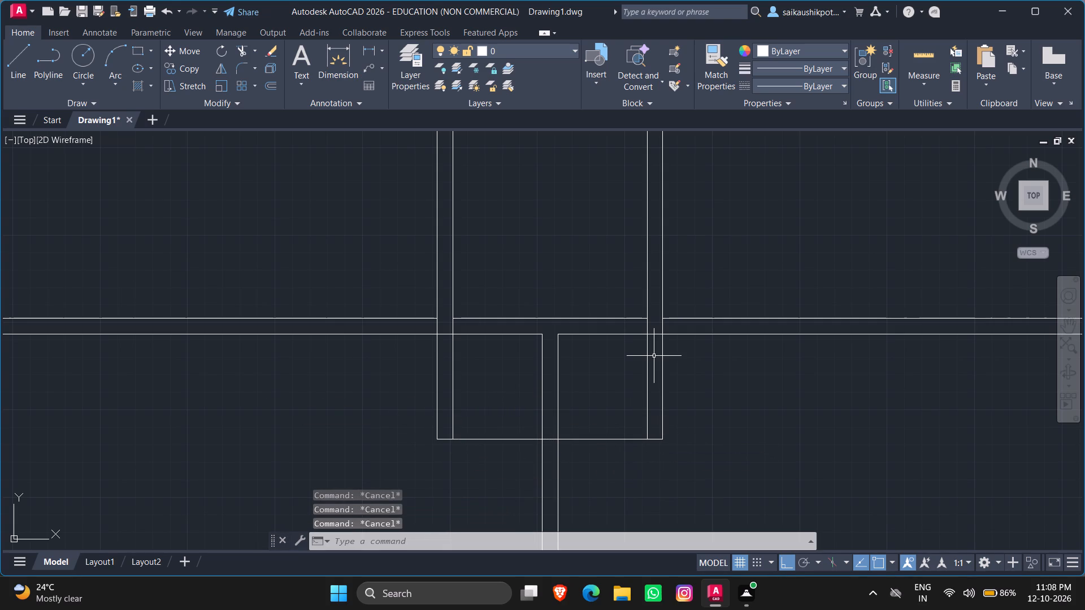
Offset the horizontal closing line 9" downward to form the middle room's bottom wall.
key("o")
key("Return")
type("9\"")
key("Return")
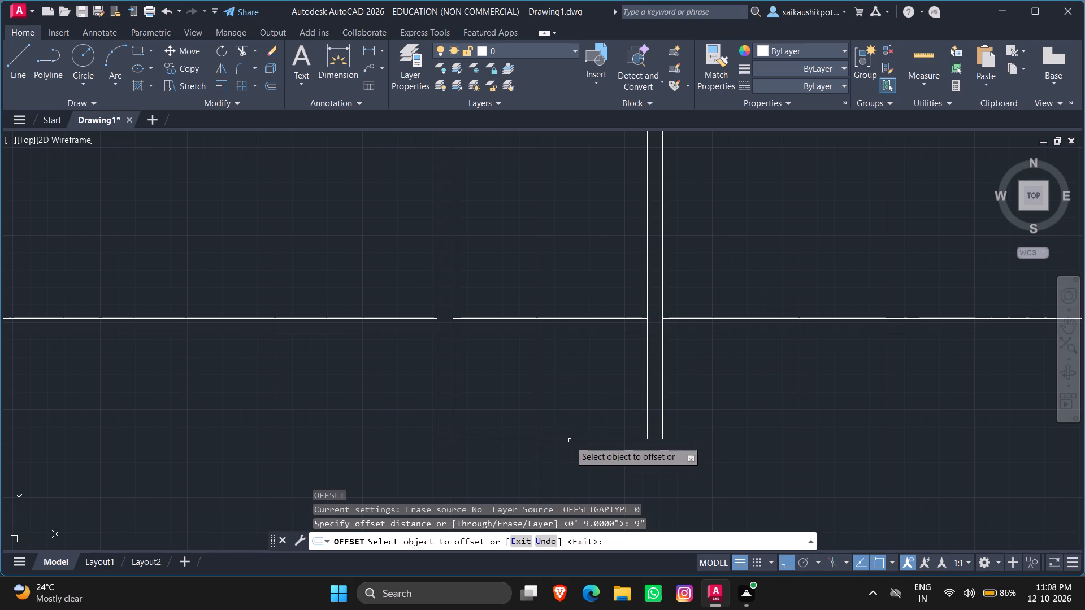
left_click(568, 439)
double_click(578, 468)
key("Escape")
key("Escape")
Stretch both lines of the left extended partition down to the offset bottom wall line.
scroll(419, 469, "up", 2)
left_click(453, 338)
left_click(507, 341)
left_click_drag(537, 347, 525, 345)
left_click(523, 345)
left_click(439, 334)
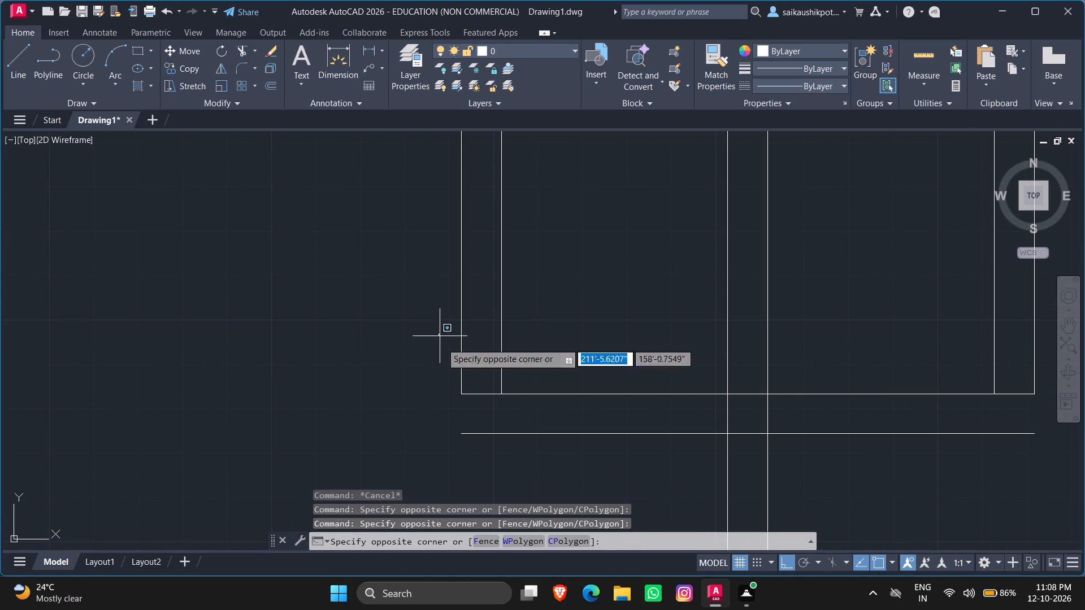
left_click_drag(538, 338, 532, 336)
left_click_drag(573, 337, 537, 336)
left_click(418, 323)
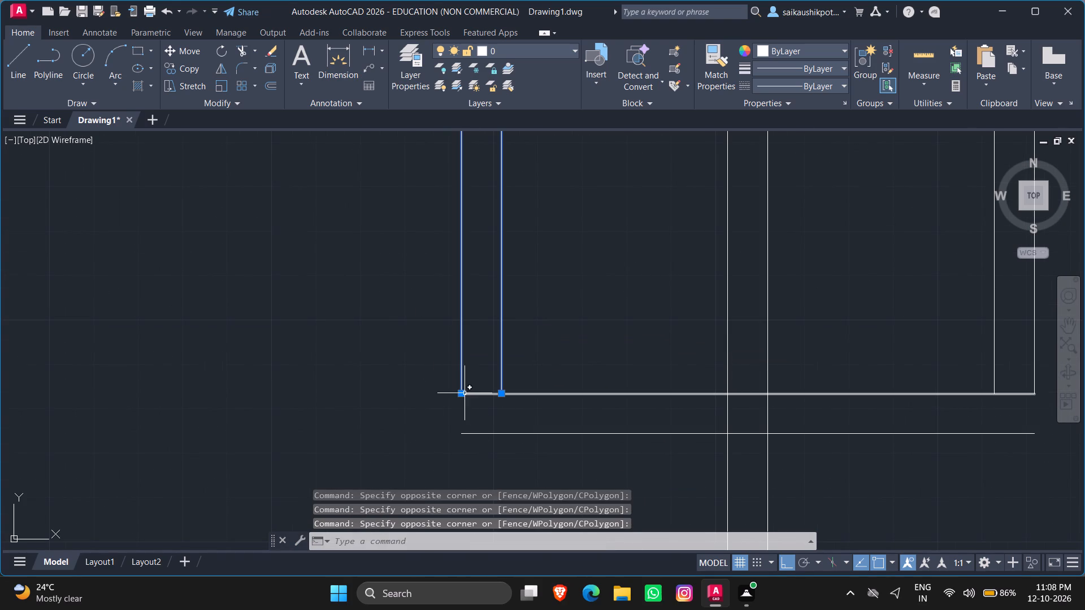
left_click(459, 390)
left_click(463, 395)
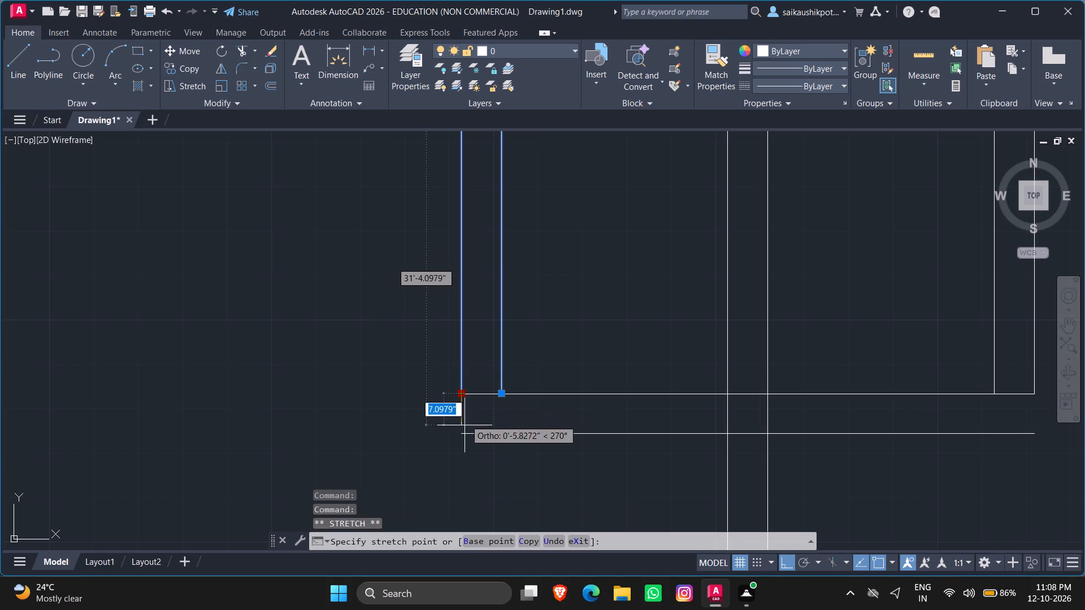
left_click(464, 431)
left_click(502, 394)
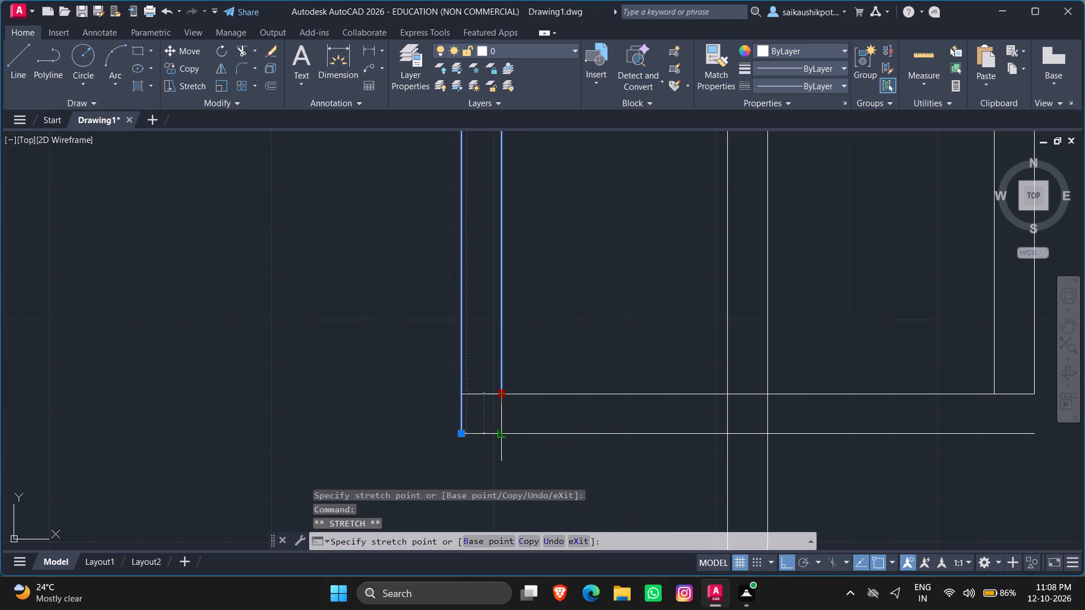
left_click(501, 432)
key("Escape")
Trim the overlapping inner line ends at the middle room's bottom-left wall corner.
type("TR")
key("Return")
key("Return")
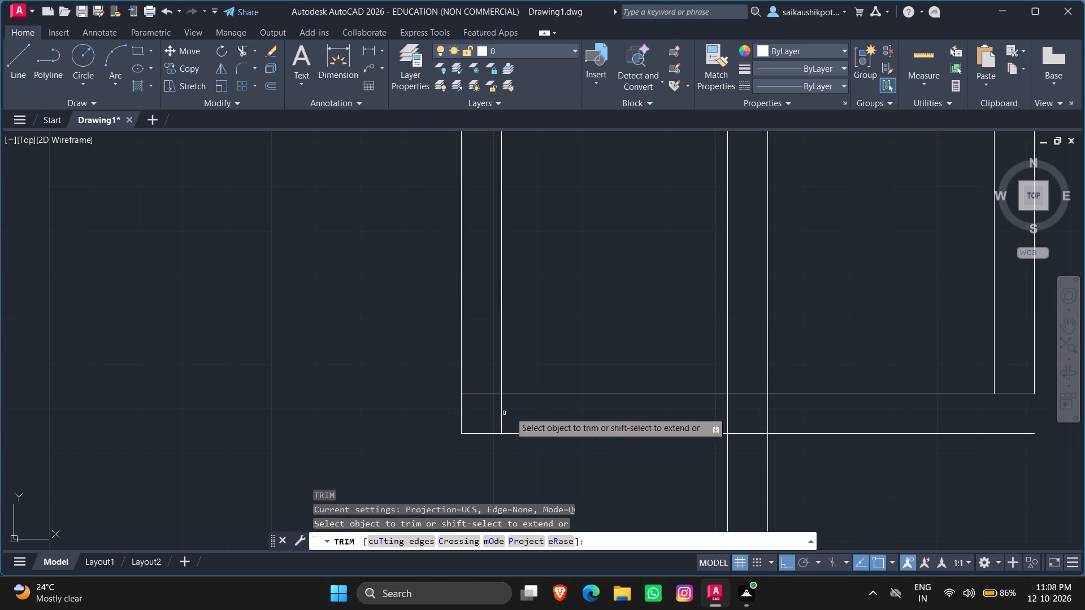
left_click_drag(515, 421, 484, 368)
scroll(457, 428, "down", 3)
scroll(541, 424, "up", 2)
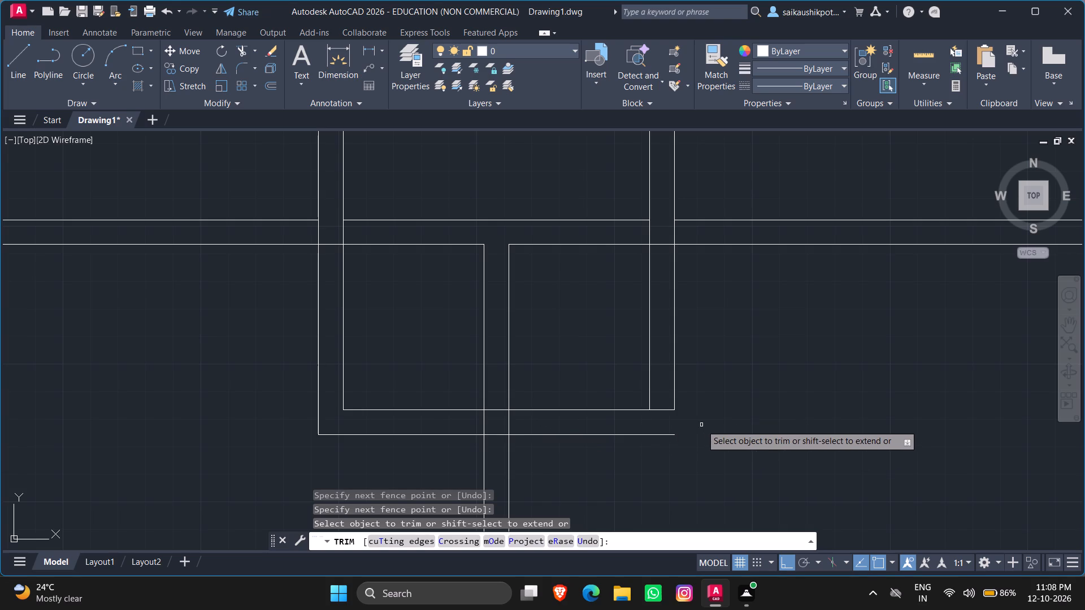
Stretch both lines of the right extended partition down to the middle room's outer bottom wall line.
key("Escape")
key("Escape")
scroll(689, 422, "up", 2)
left_click_drag(675, 320, 644, 322)
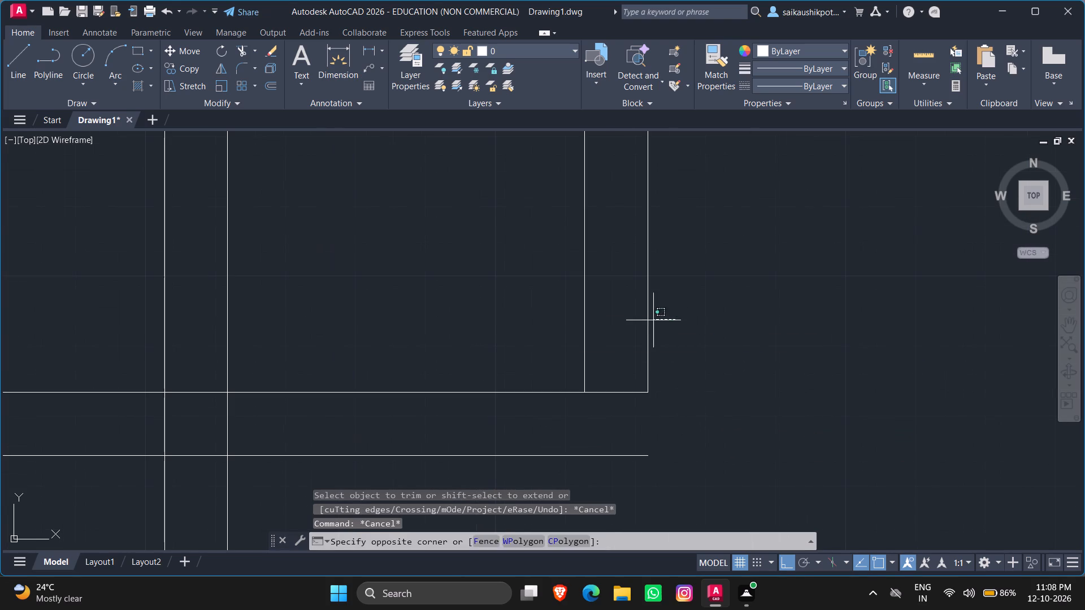
left_click(513, 323)
scroll(668, 387, "down", 1)
left_click(654, 390)
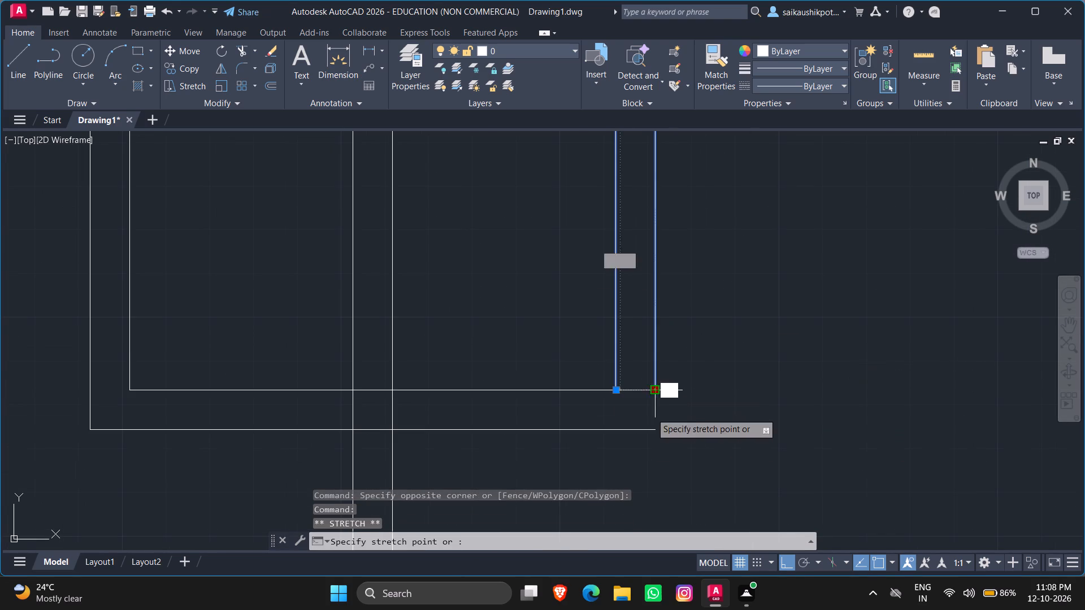
left_click(650, 430)
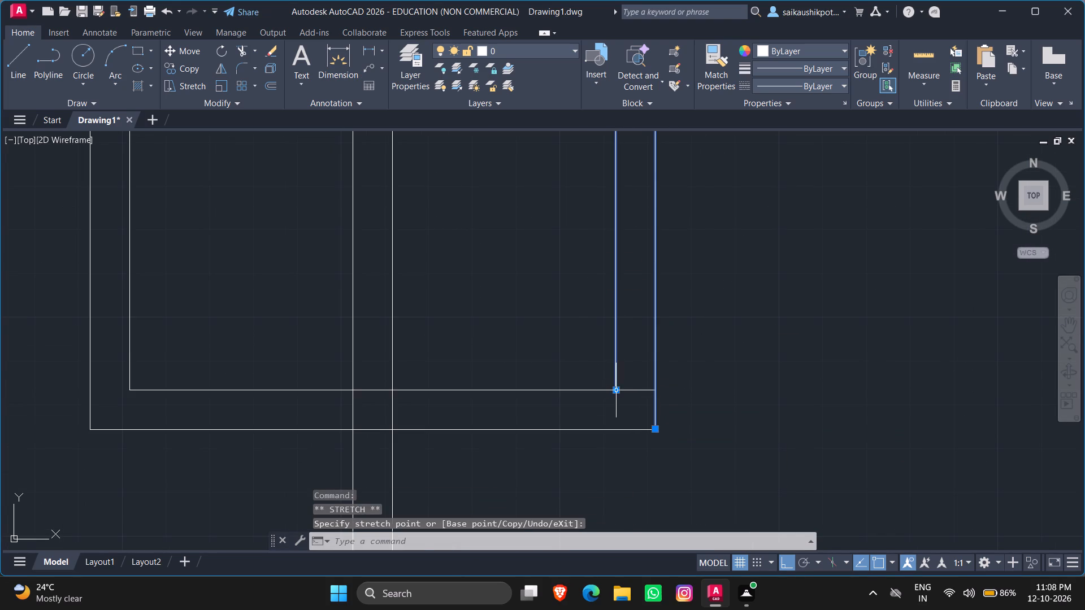
left_click(617, 389)
left_click(617, 430)
key("Escape")
key("Escape")
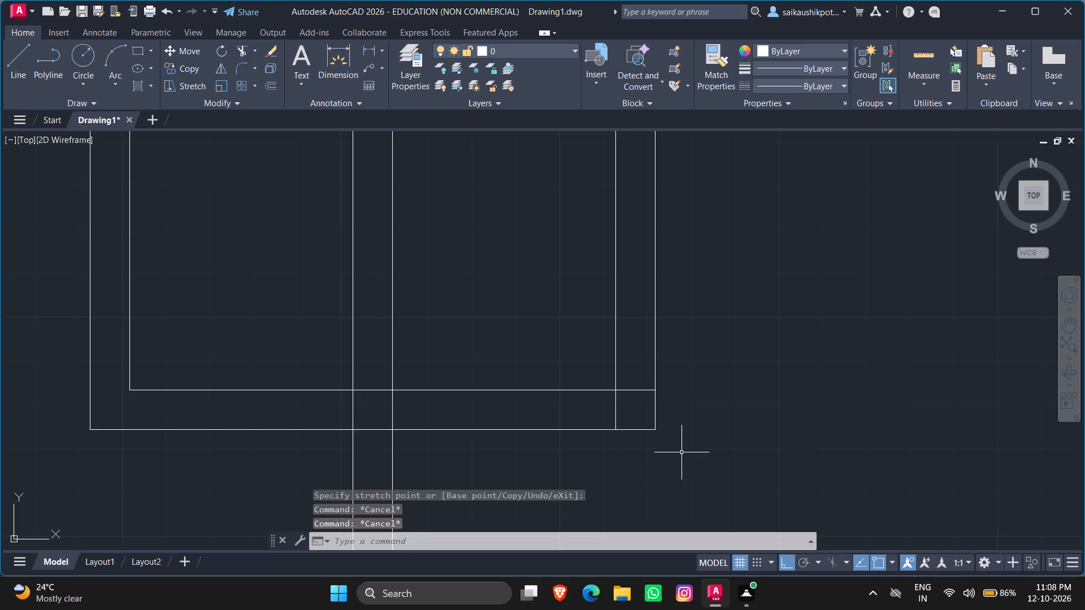
Trim the overlapping inner line ends at the middle room's bottom-right wall corner.
type("TR")
key("Return")
key("Return")
left_click_drag(606, 412, 624, 407)
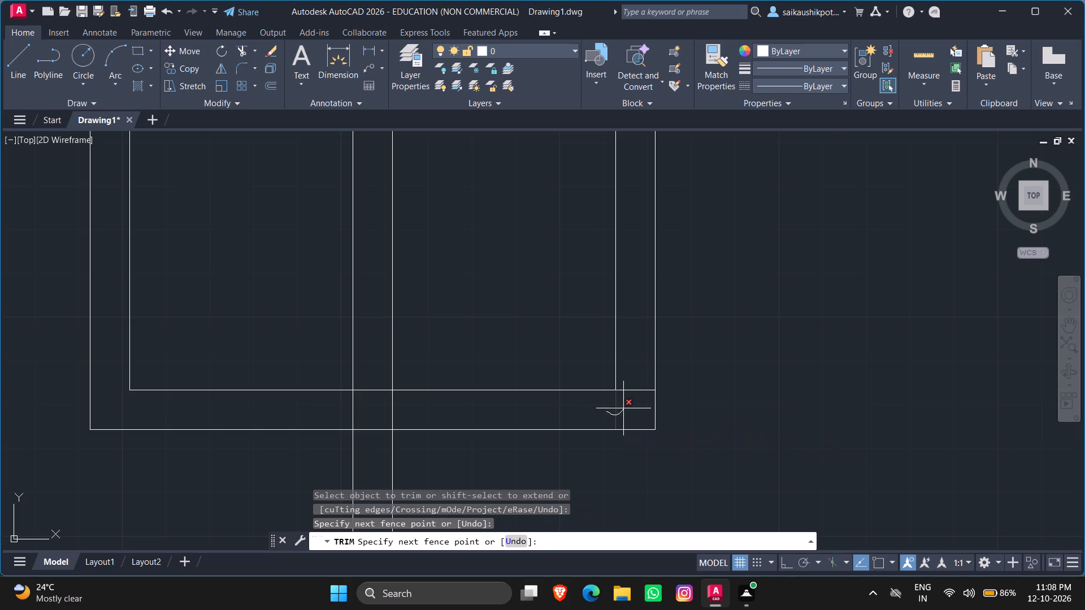
left_click_drag(624, 407, 631, 376)
scroll(646, 408, "up", 1)
scroll(650, 416, "down", 2)
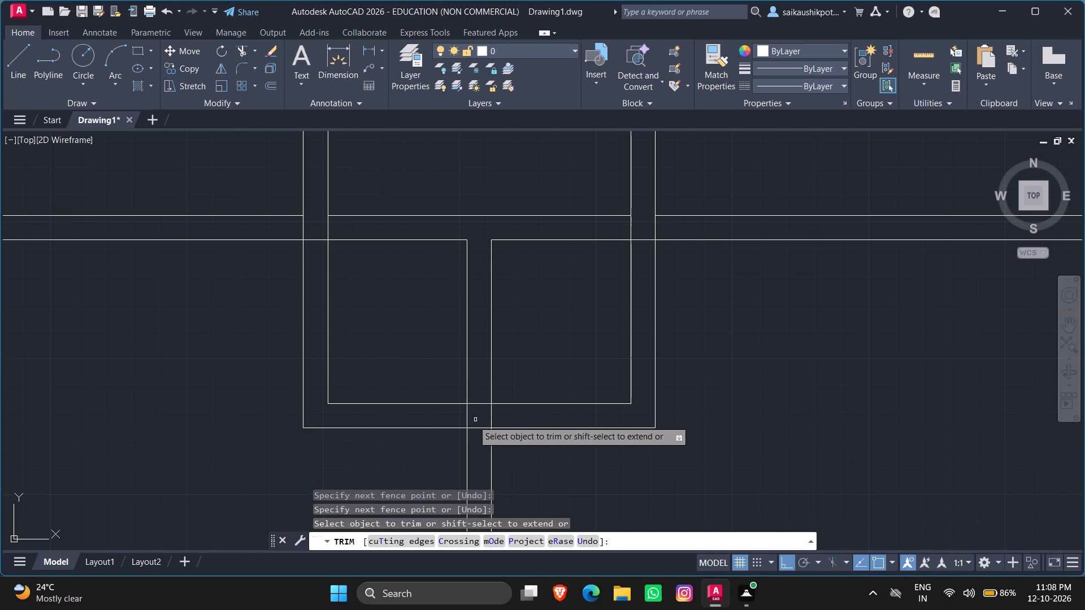
Trim away the lower partition lines and horizontal wall lines that cross the middle room's interior.
left_click_drag(539, 377, 420, 377)
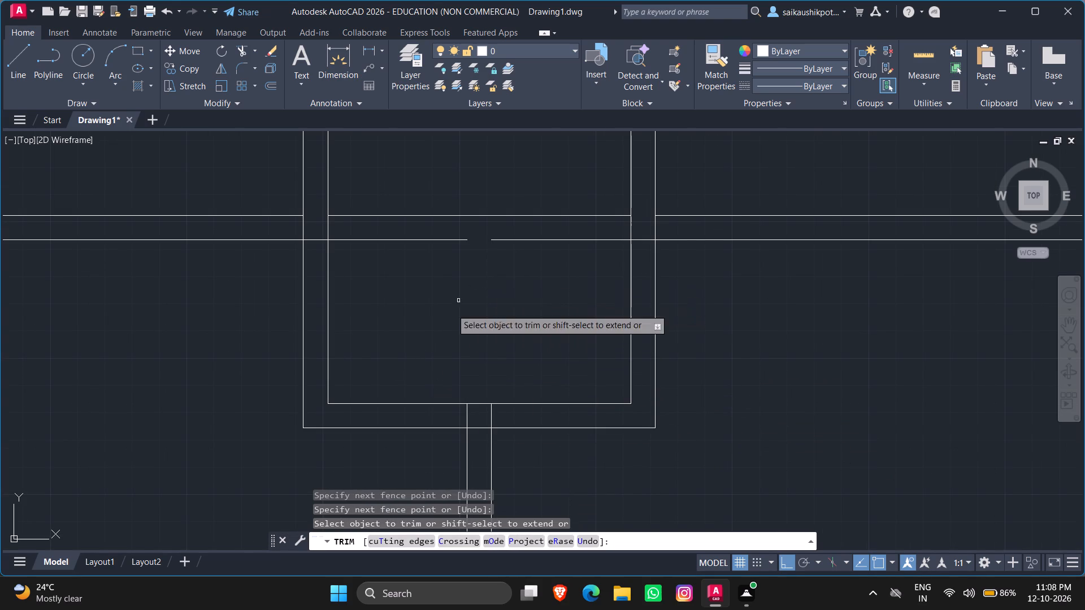
left_click_drag(423, 295, 550, 315)
scroll(535, 338, "down", 2)
scroll(522, 376, "up", 3)
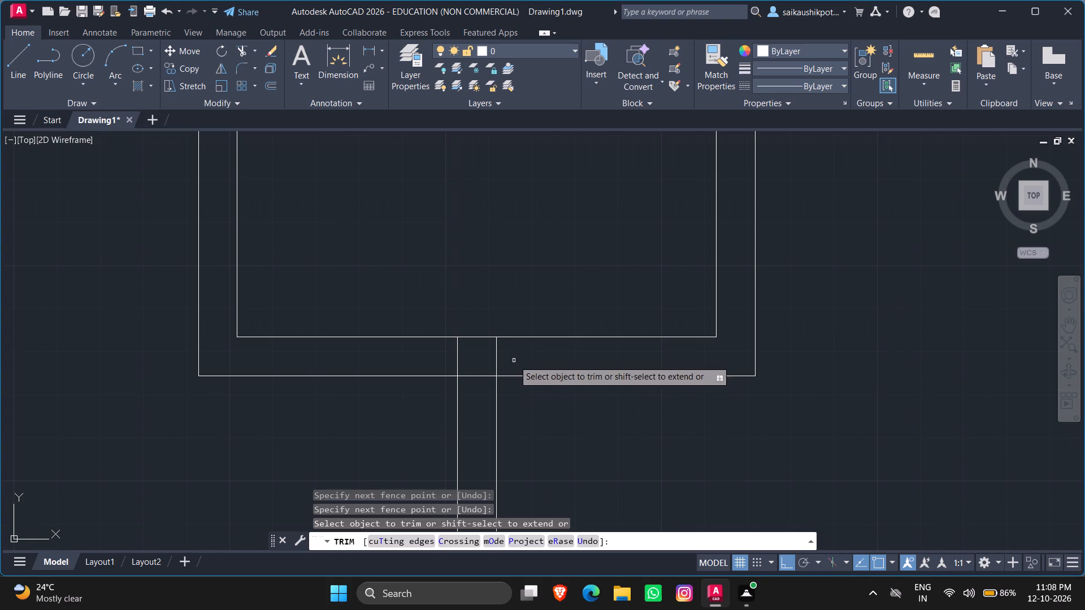
Trim the overlapping lines where the lower partition meets the middle room's bottom wall to open the T-junction.
left_click_drag(513, 360, 406, 359)
left_click_drag(479, 387, 474, 358)
scroll(506, 391, "down", 1)
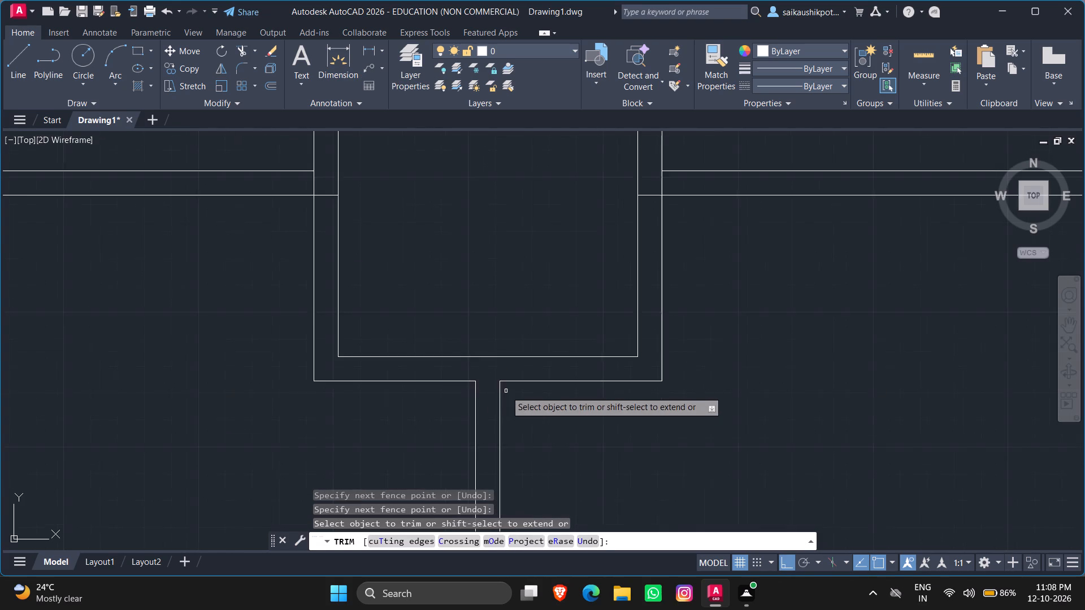
Trim the horizontal wall's leftover ends and the partition outer lines between its faces to open both side junctions.
scroll(506, 391, "down", 1)
left_click_drag(390, 261, 392, 294)
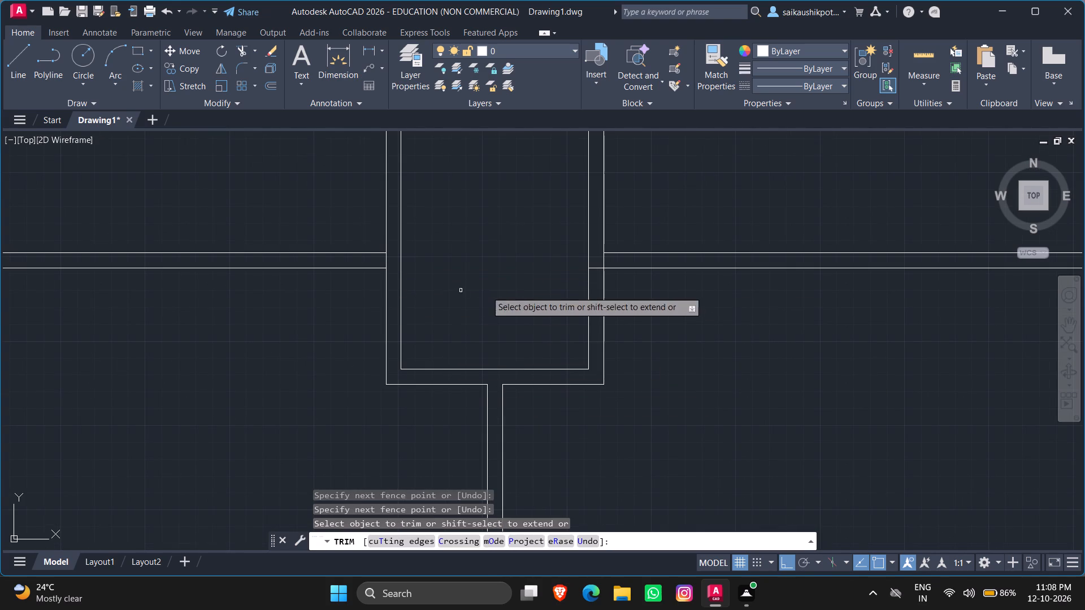
left_click_drag(594, 262, 597, 281)
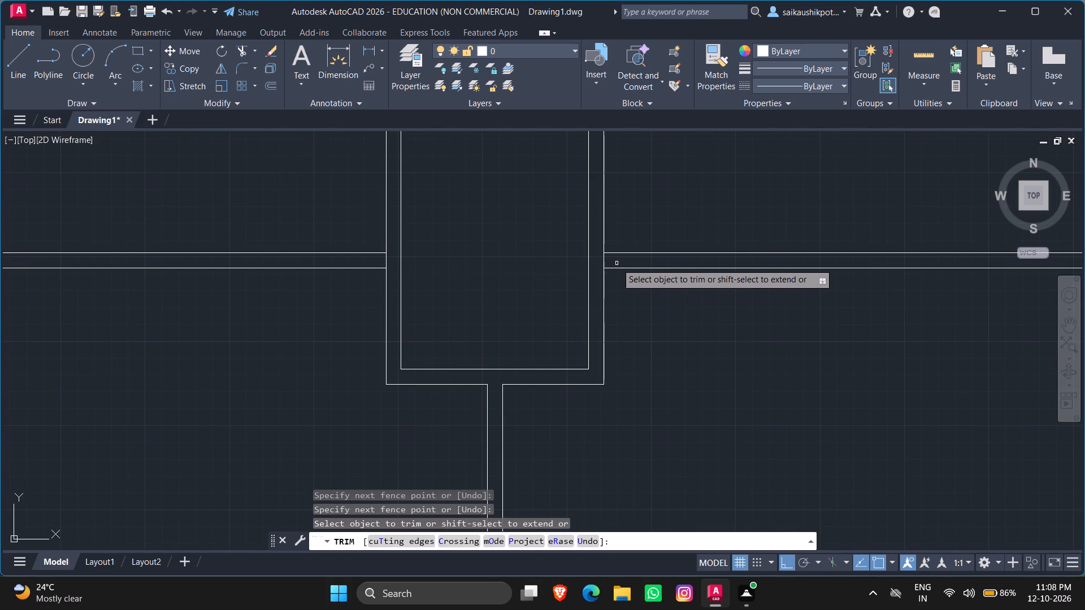
left_click_drag(607, 260, 600, 259)
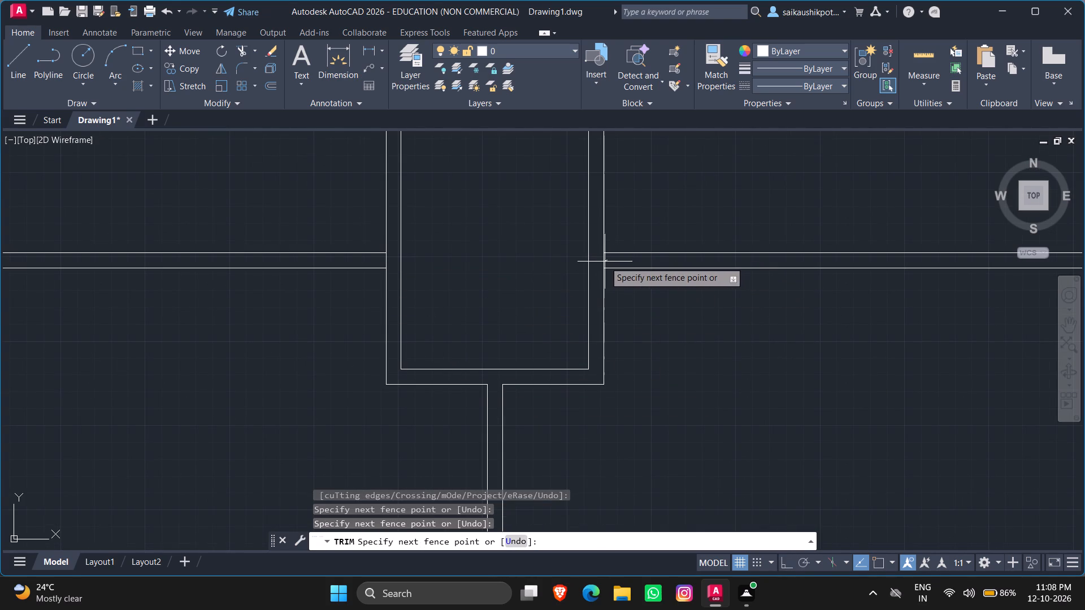
left_click(602, 260)
left_click(387, 262)
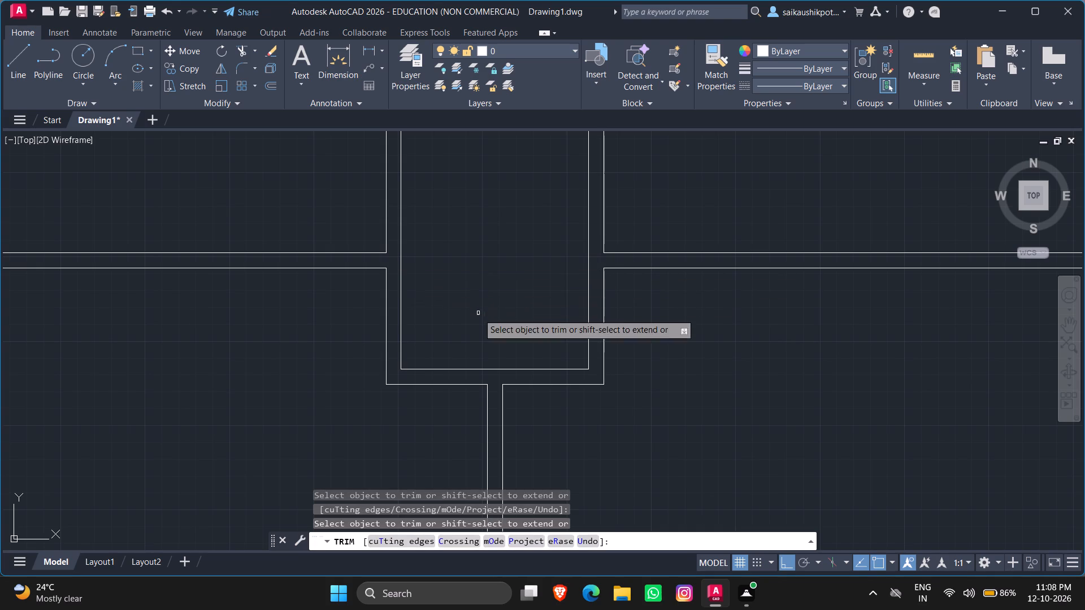
key("Escape")
scroll(491, 333, "down", 2)
key("Escape")
key("Escape")
Check the lower rooms' dimensions with Quick Measure.
scroll(591, 400, "down", 2)
scroll(591, 401, "up", 1)
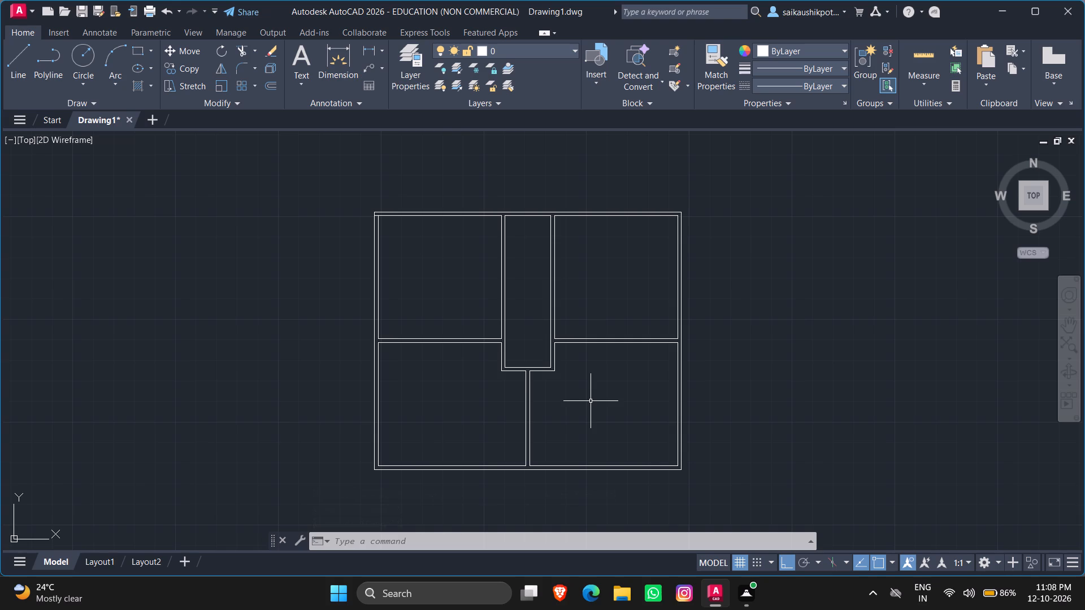
scroll(557, 384, "up", 2)
scroll(579, 375, "down", 3)
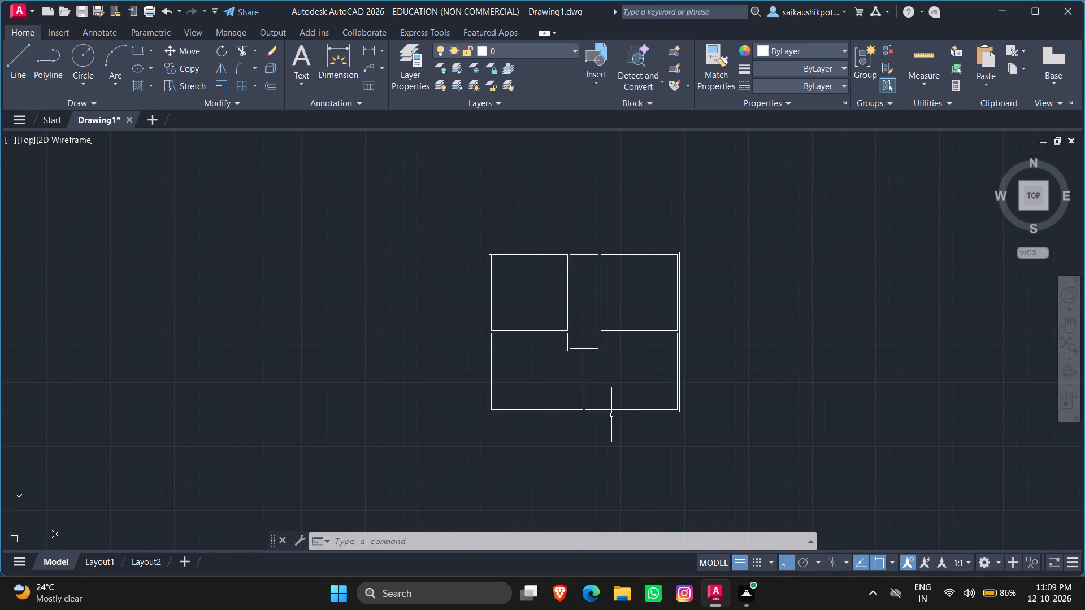
scroll(607, 446, "up", 2)
scroll(481, 363, "up", 1)
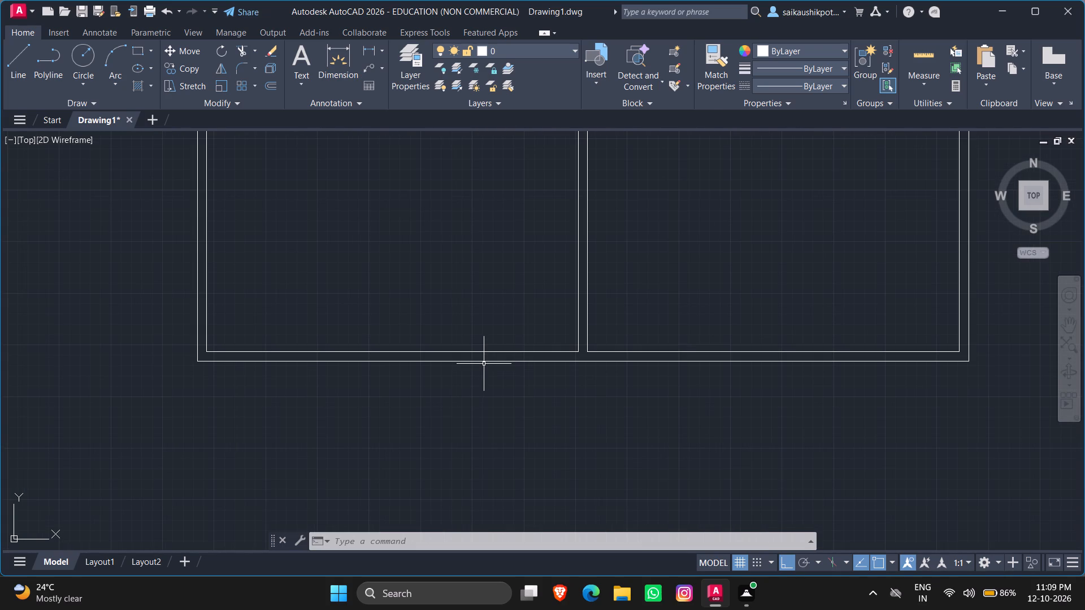
key("Escape")
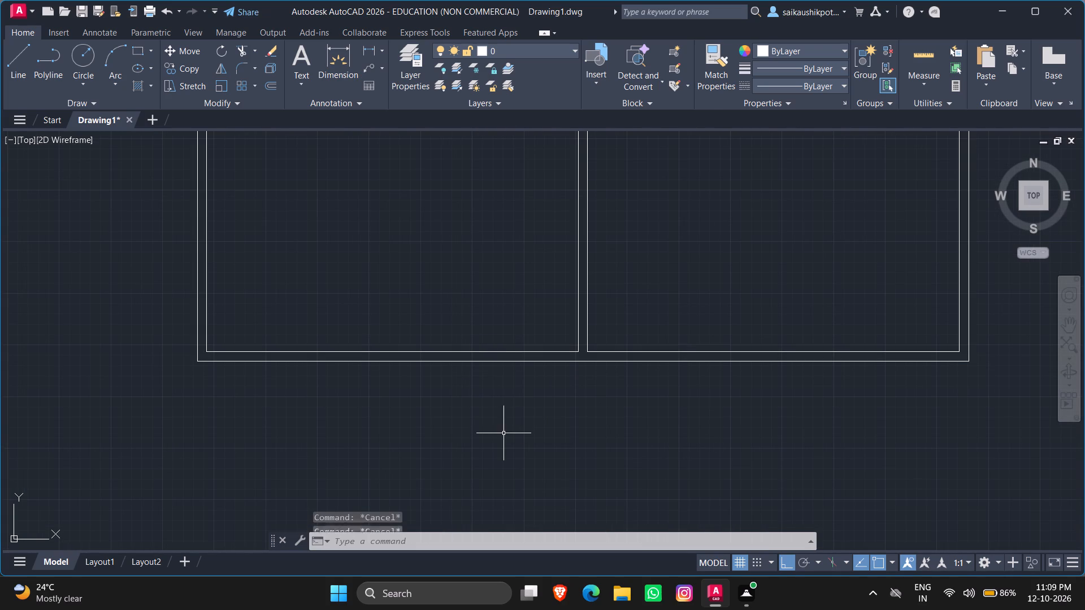
key("Escape")
left_click(926, 52)
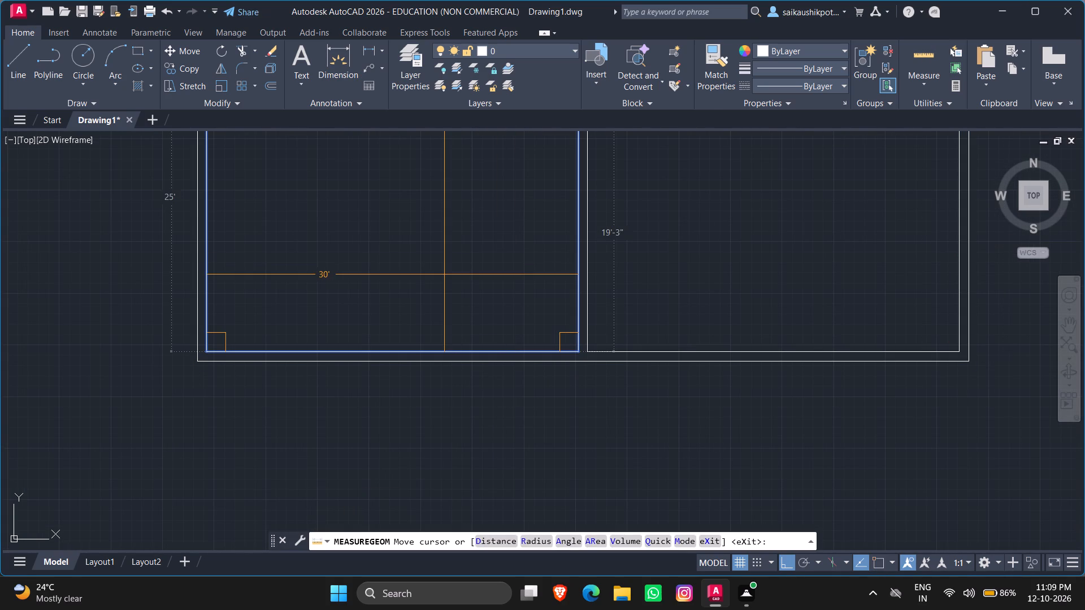
key("Escape")
key("Escape")
key("Escape")
Offset the lower partition's right line 13' to the right and its left line 13' to the left.
key("o")
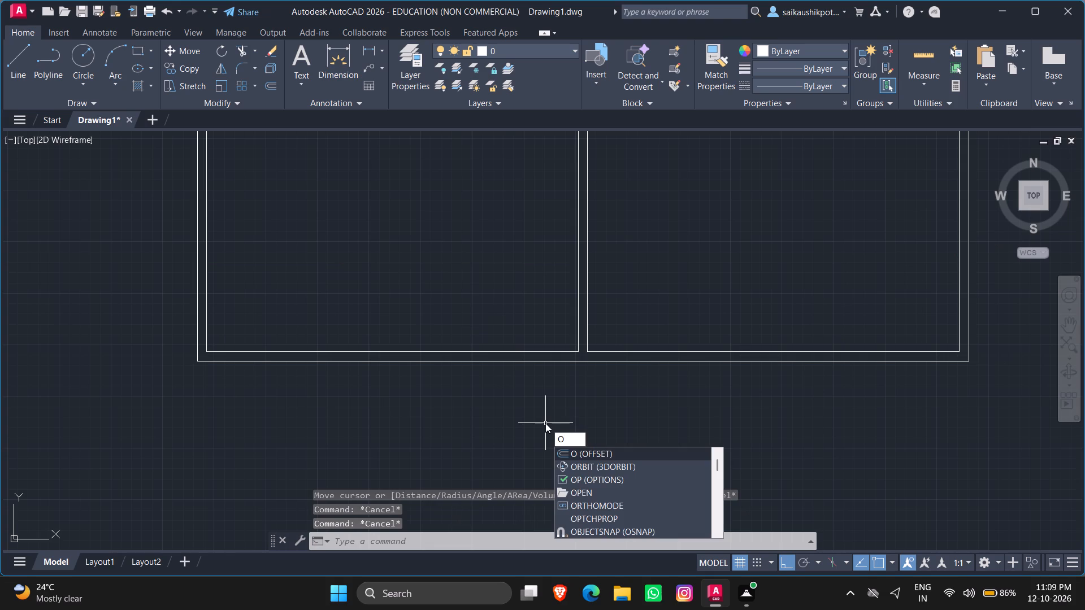
key("Return")
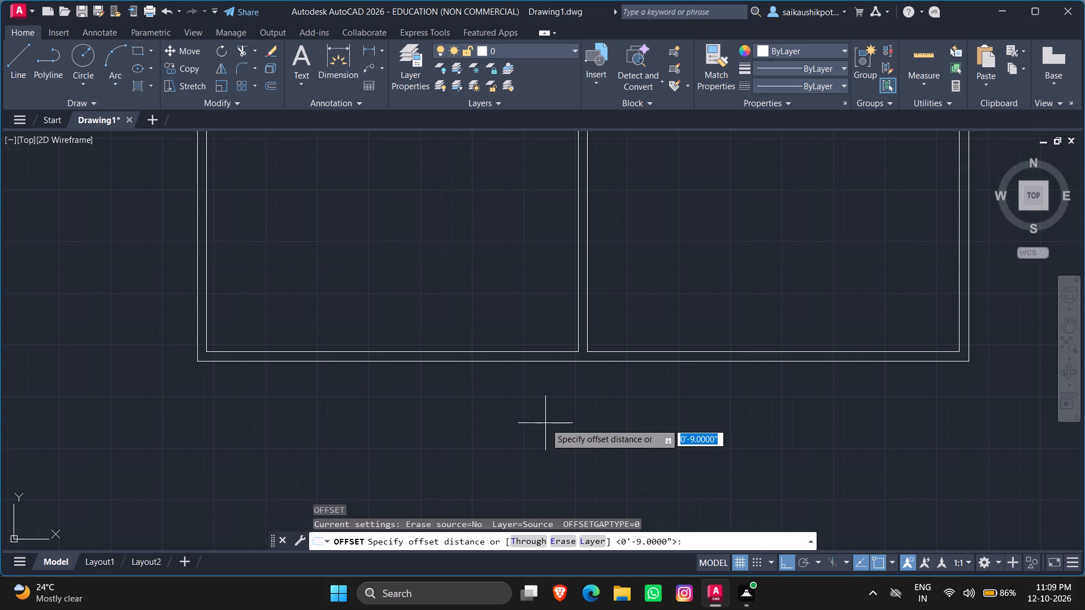
type("13'")
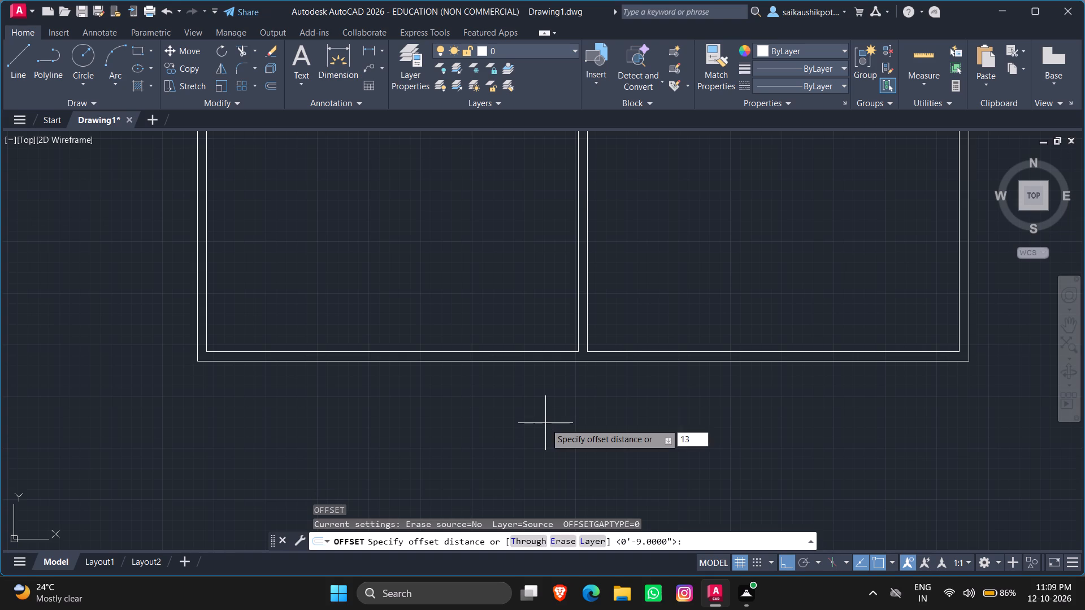
key("Return")
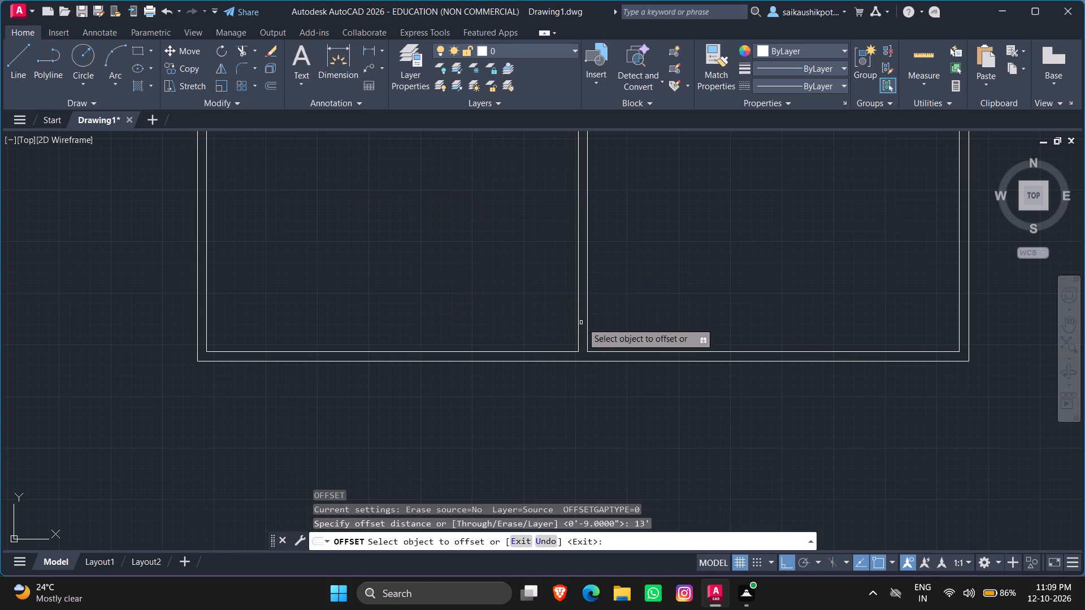
left_click(587, 324)
left_click(687, 321)
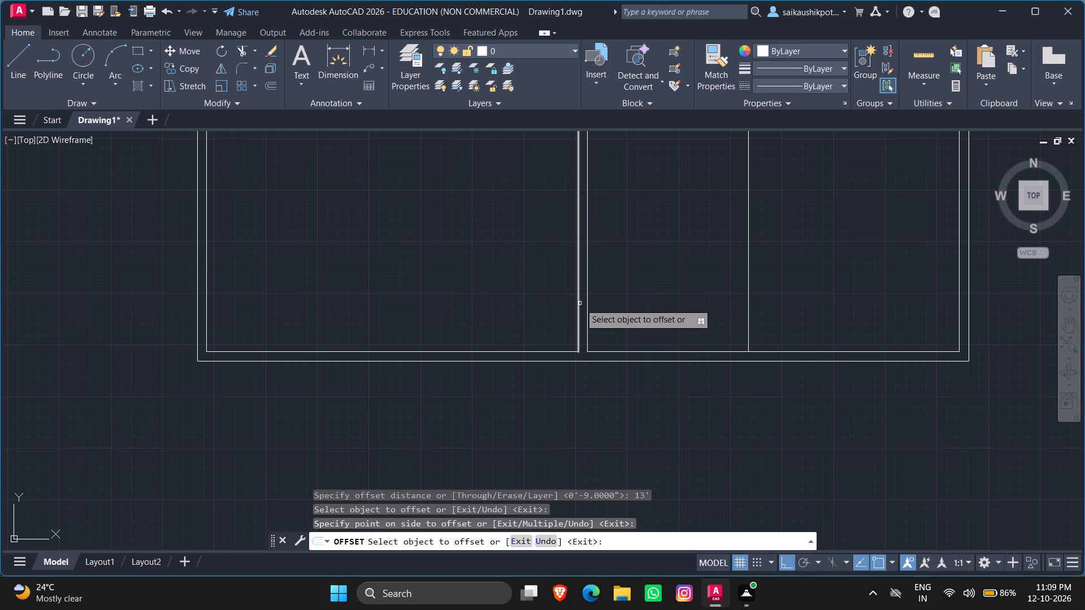
left_click(579, 303)
left_click(500, 313)
key("Escape")
key("Escape")
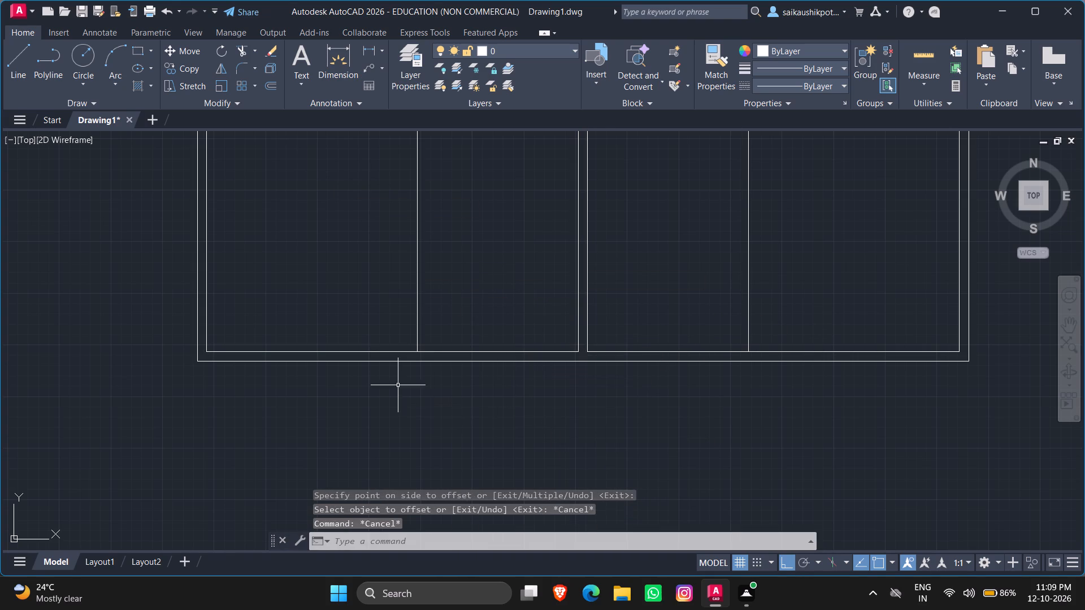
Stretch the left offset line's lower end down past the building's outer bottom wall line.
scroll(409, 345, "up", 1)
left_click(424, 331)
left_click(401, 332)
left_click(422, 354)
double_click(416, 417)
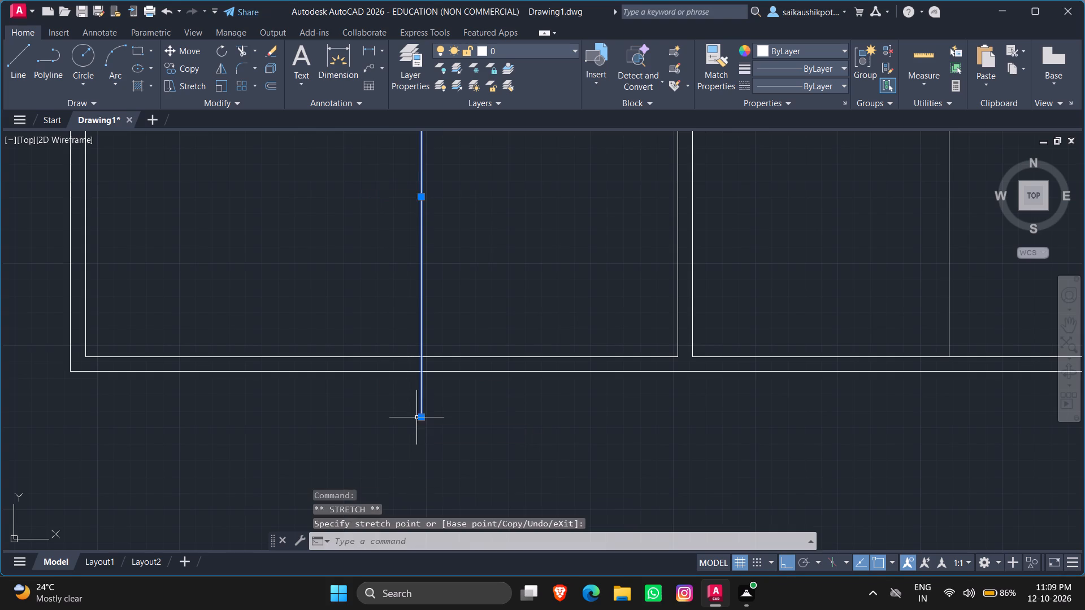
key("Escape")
Stretch the right offset line's lower end 9" down to the building's outer bottom wall line.
left_click(942, 326)
left_click_drag(960, 328, 952, 328)
left_click(926, 333)
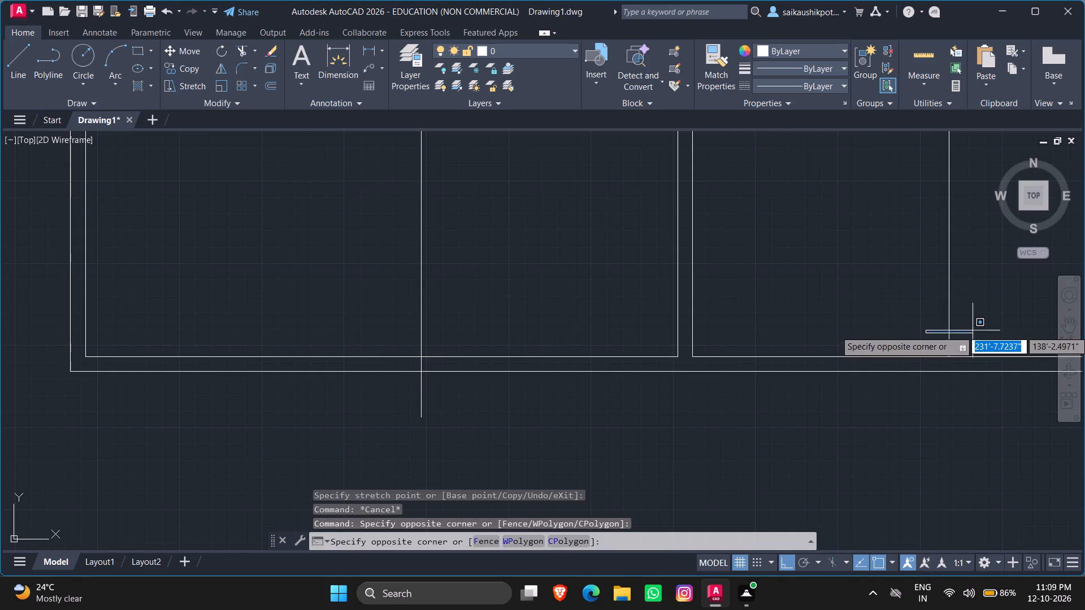
left_click_drag(976, 328, 968, 329)
left_click_drag(976, 316, 970, 319)
left_click(942, 326)
left_click(947, 360)
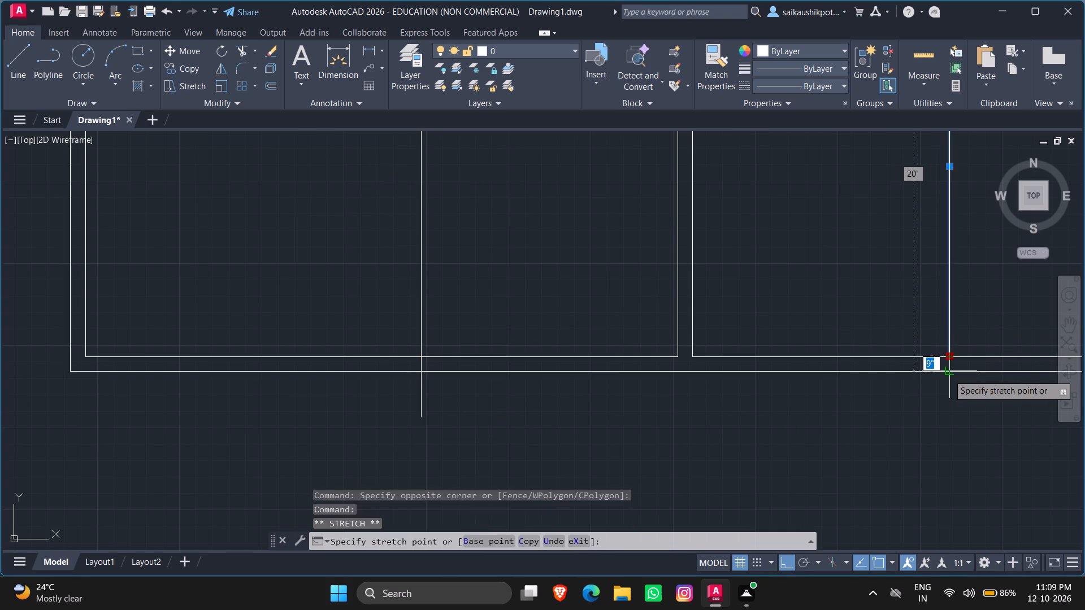
left_click(949, 375)
key("Escape")
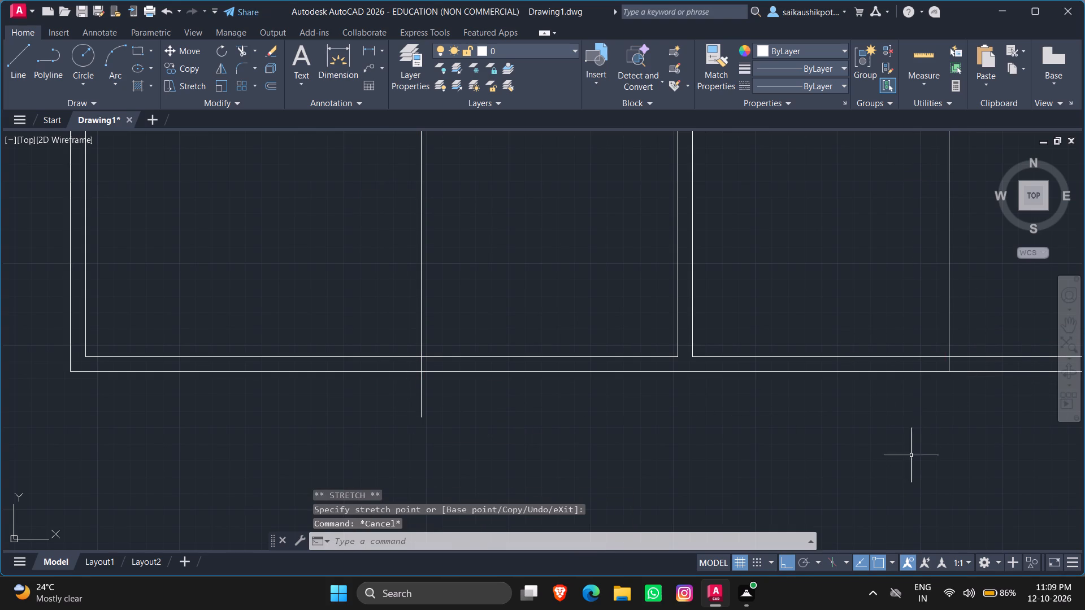
Stretch the left offset line's lower end to the building's outer bottom wall line.
scroll(918, 417, "down", 2)
scroll(871, 426, "up", 2)
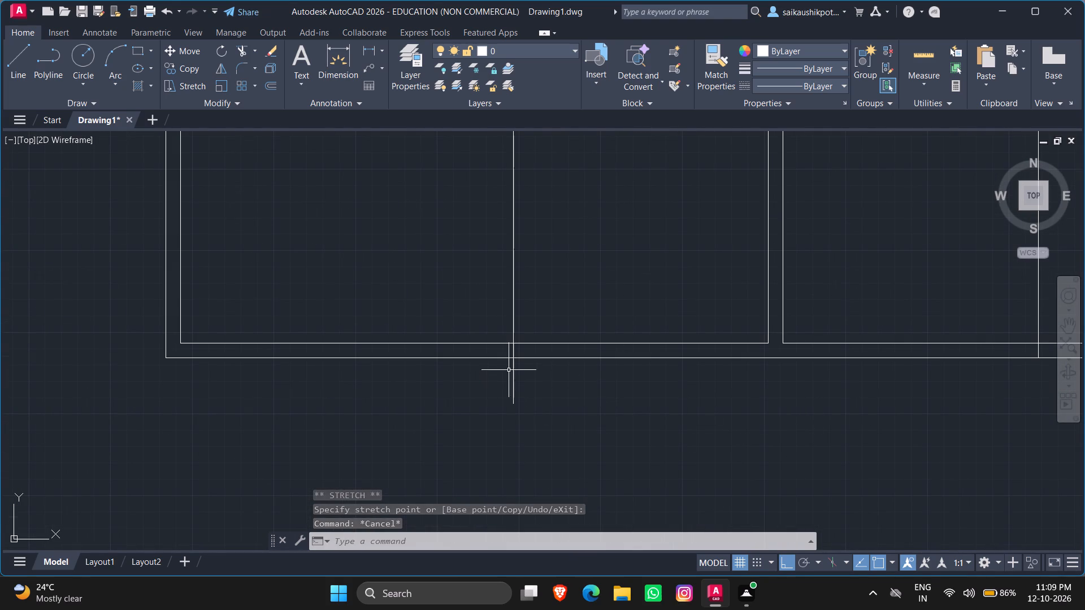
left_click(515, 402)
left_click(506, 402)
left_click(511, 404)
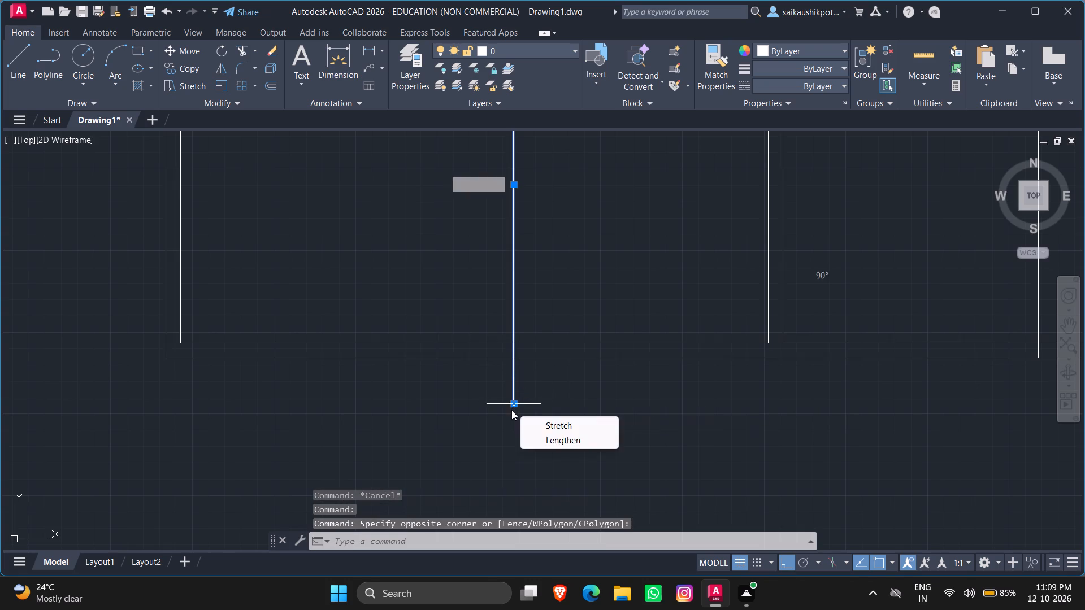
left_click(515, 403)
left_click(513, 359)
key("Escape")
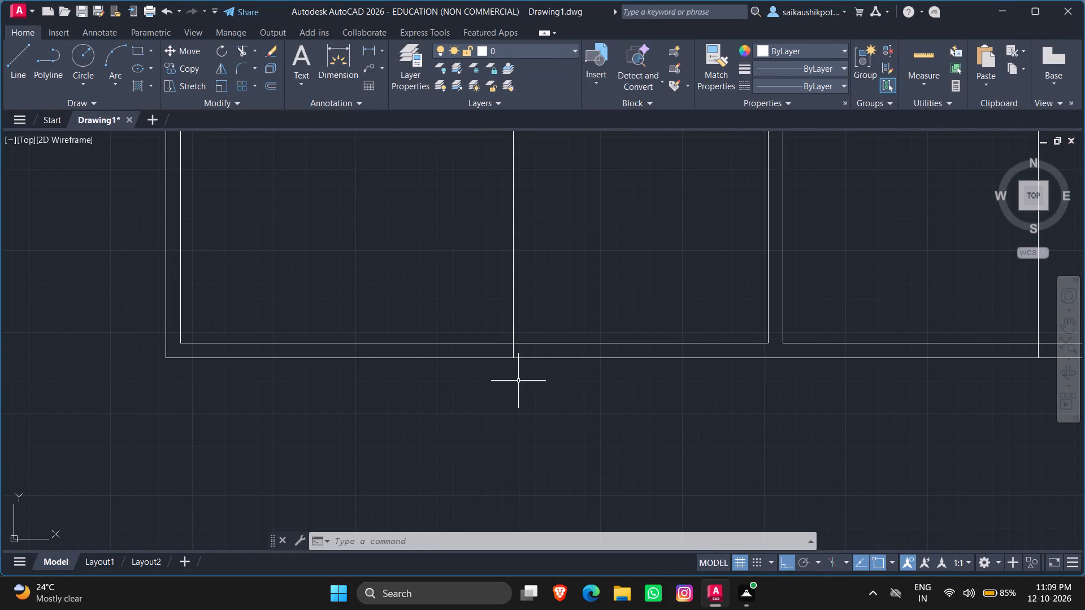
key("Escape")
key("Escape")
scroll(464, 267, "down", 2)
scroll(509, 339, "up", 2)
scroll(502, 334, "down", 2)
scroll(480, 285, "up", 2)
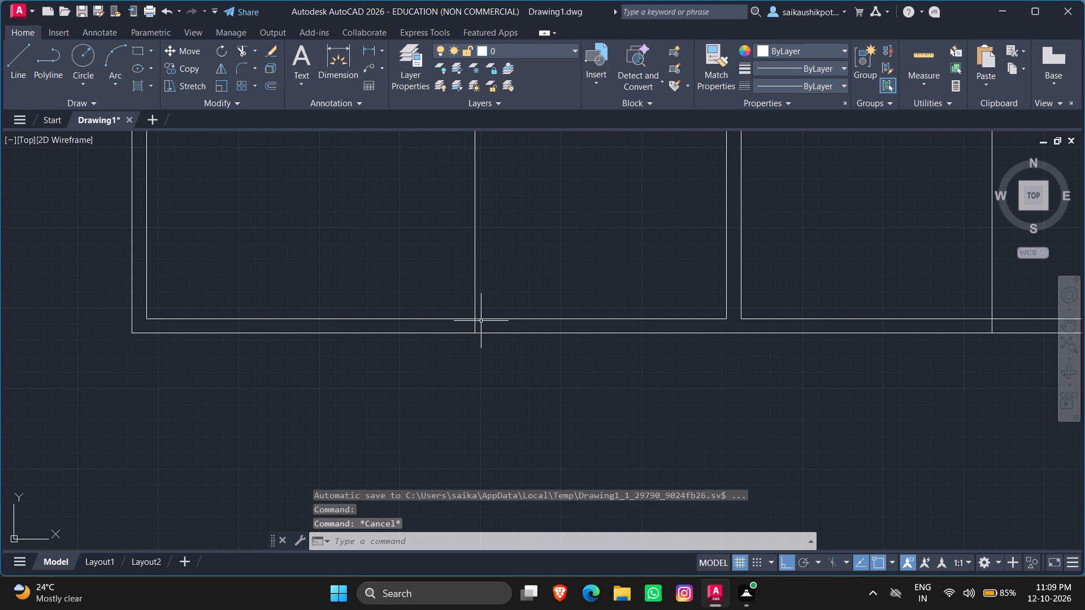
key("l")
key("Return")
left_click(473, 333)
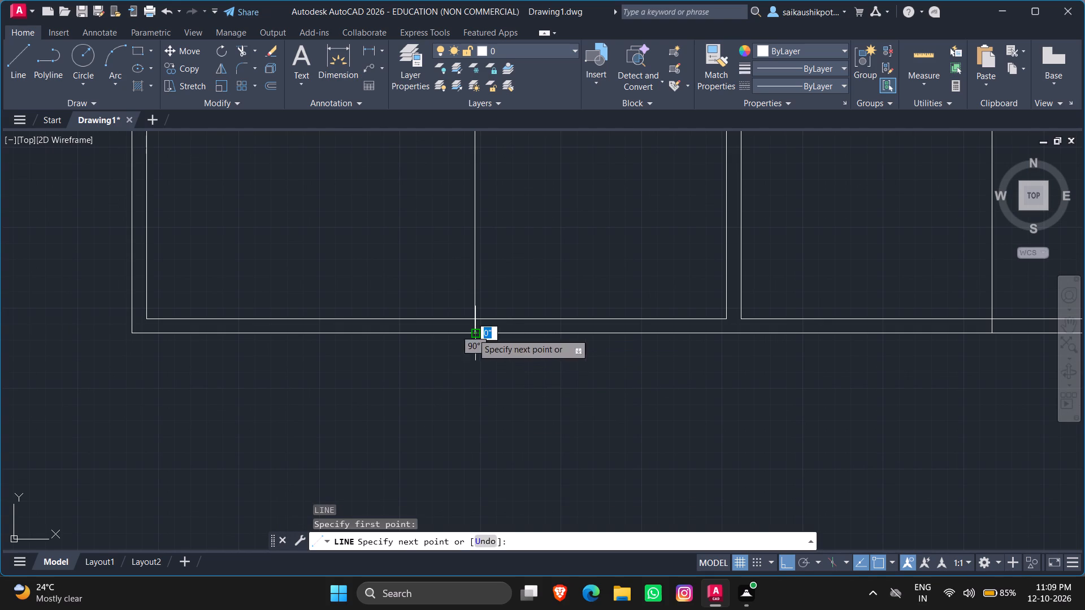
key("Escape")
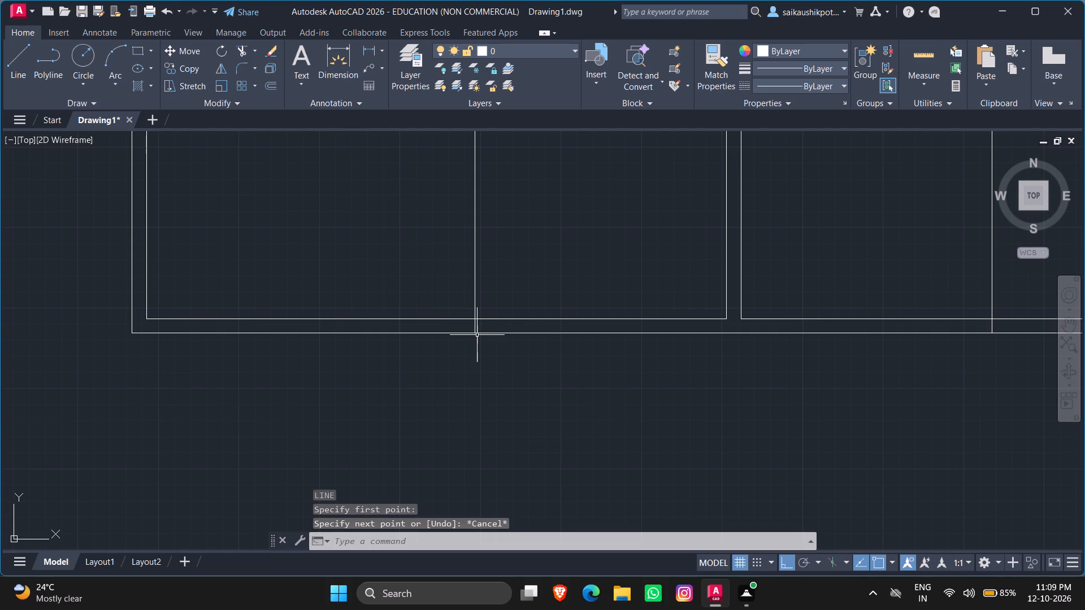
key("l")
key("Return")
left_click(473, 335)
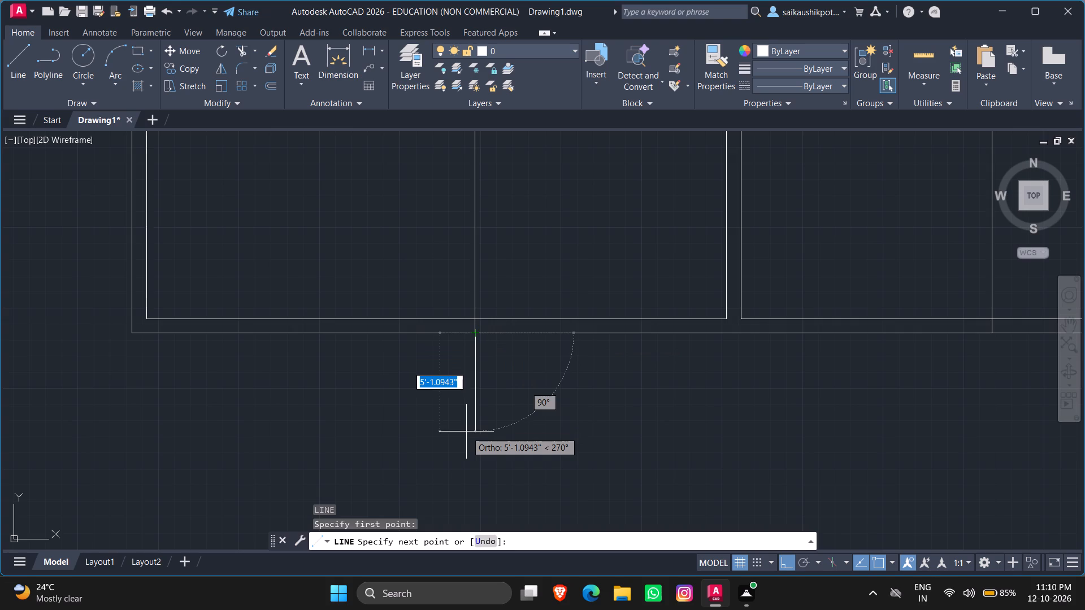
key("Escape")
Offset the inner bottom wall lines on both sides of the lower partition 3' upward.
scroll(492, 394, "down", 3)
scroll(503, 373, "up", 1)
scroll(503, 373, "down", 1)
scroll(502, 353, "up", 2)
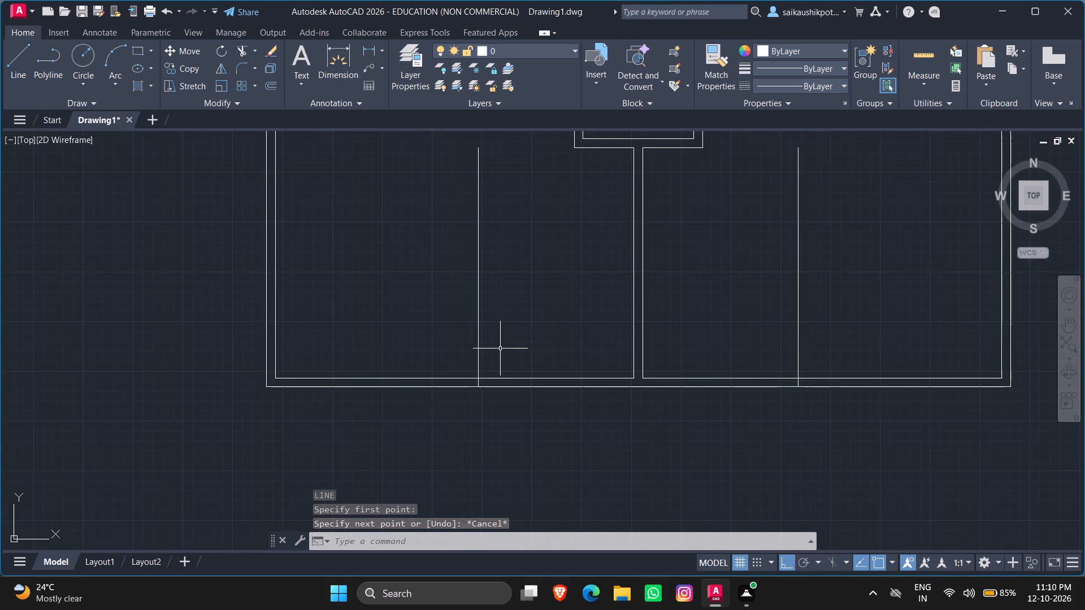
scroll(476, 386, "up", 1)
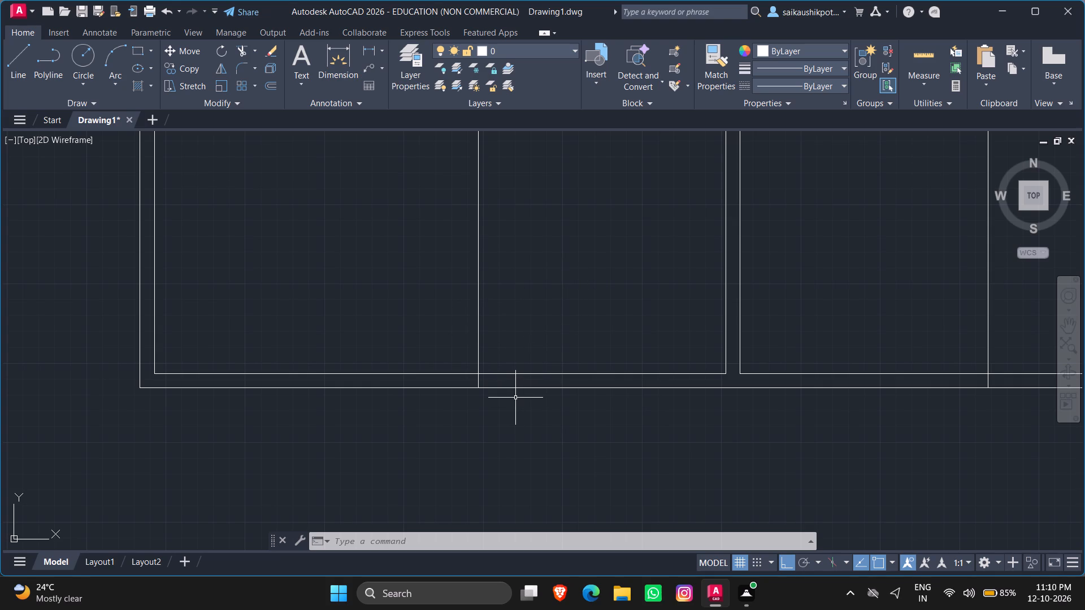
key("o")
key("Return")
type("3'")
key("Return")
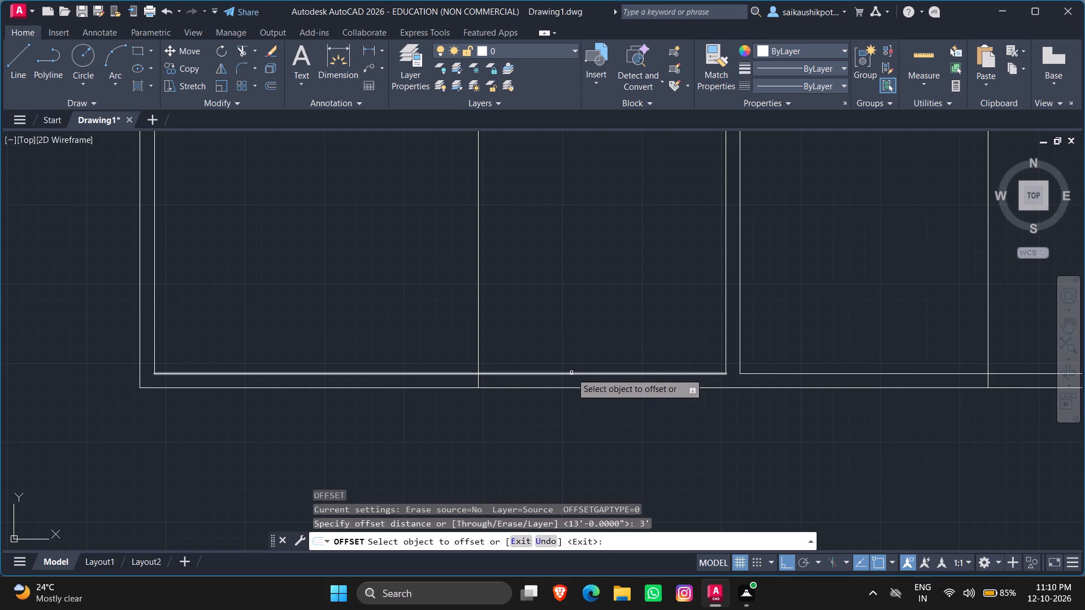
left_click(570, 372)
left_click(606, 304)
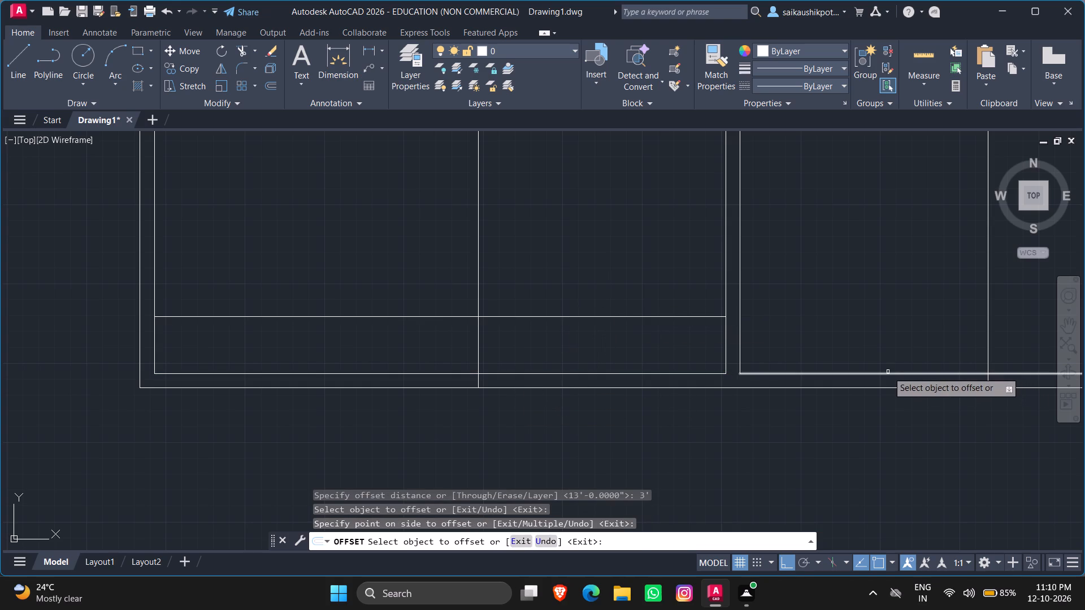
left_click(887, 372)
left_click(893, 332)
key("Escape")
key("Escape")
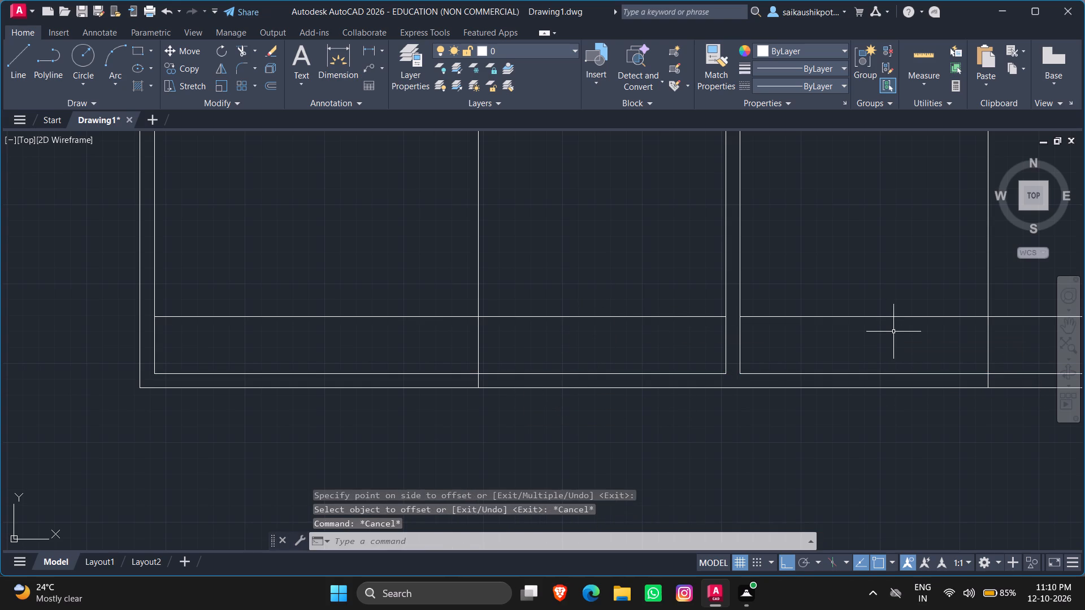
Trim the new horizontal lines outside the two long vertical offset lines, and the bottom wall lines between those verticals.
type("TR")
key("Return")
key("Return")
left_click_drag(450, 286, 435, 329)
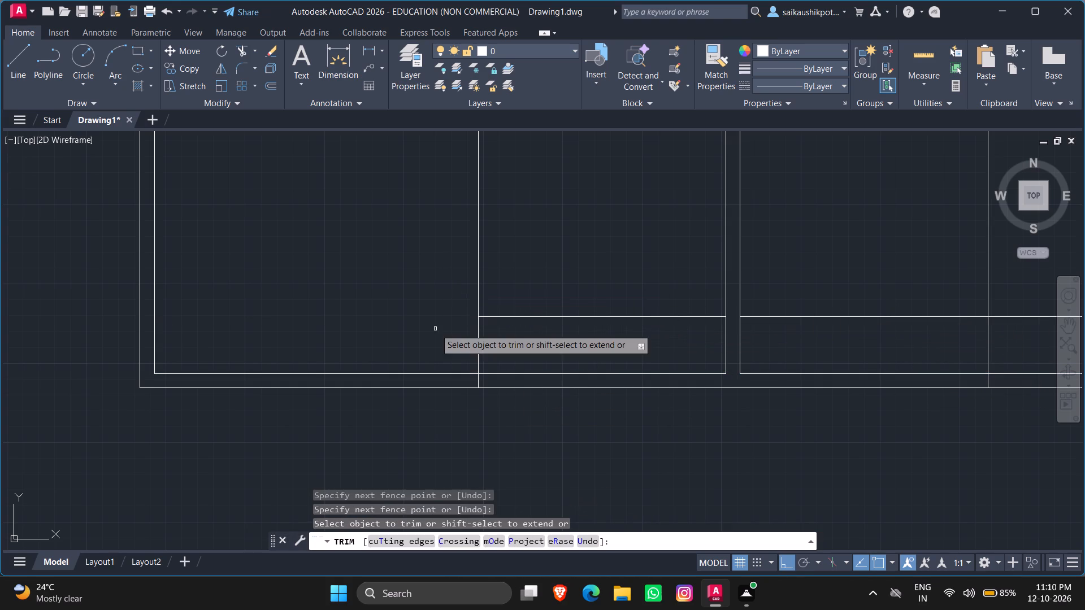
left_click_drag(515, 359, 505, 422)
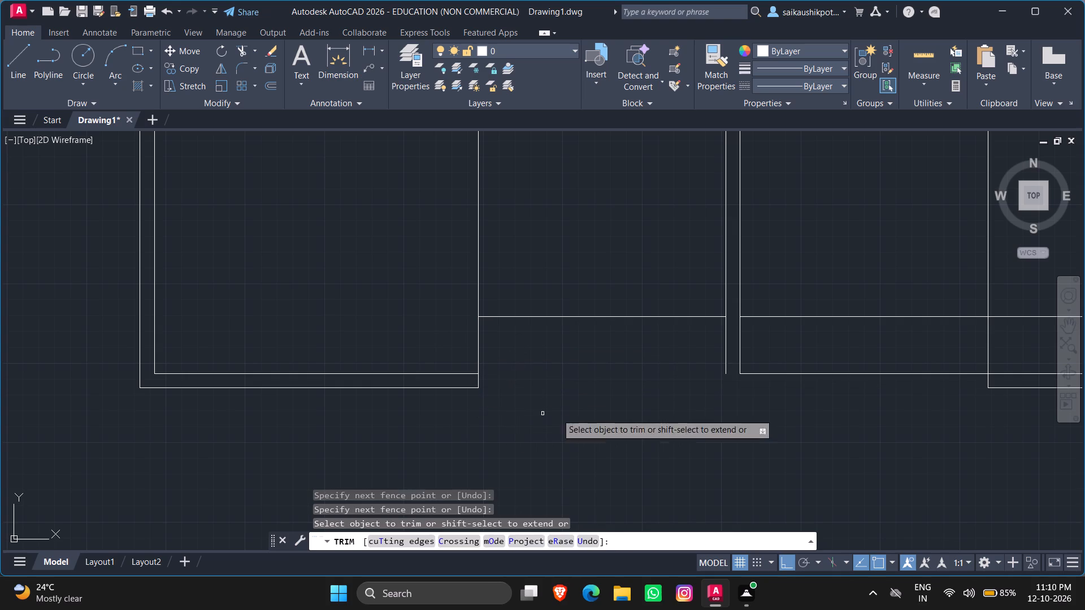
left_click_drag(821, 356, 791, 430)
scroll(618, 358, "down", 2)
scroll(776, 373, "up", 2)
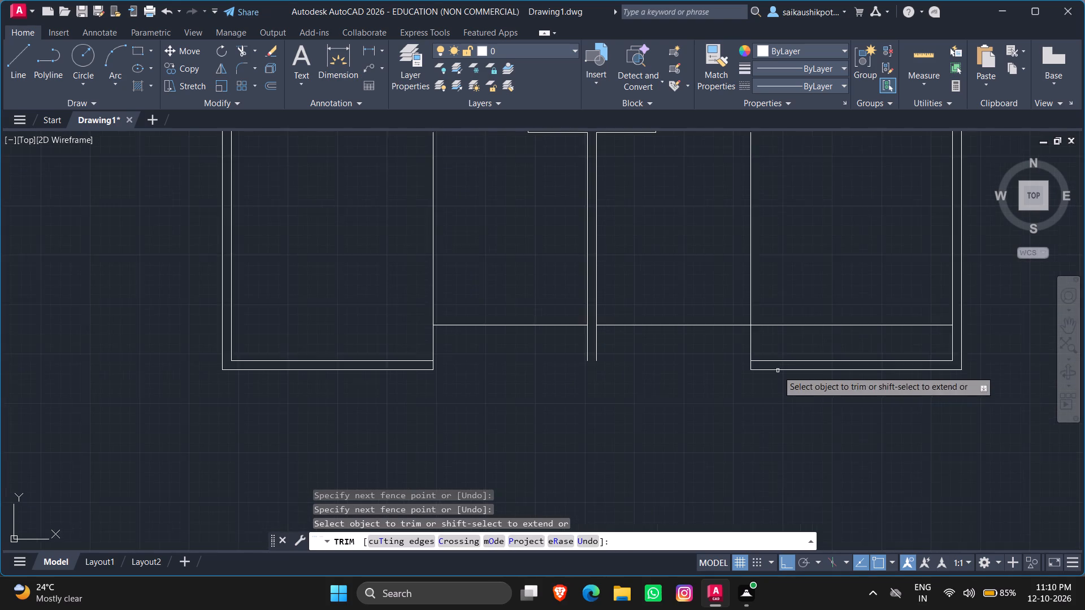
left_click_drag(814, 269, 806, 320)
key("Escape")
key("Escape")
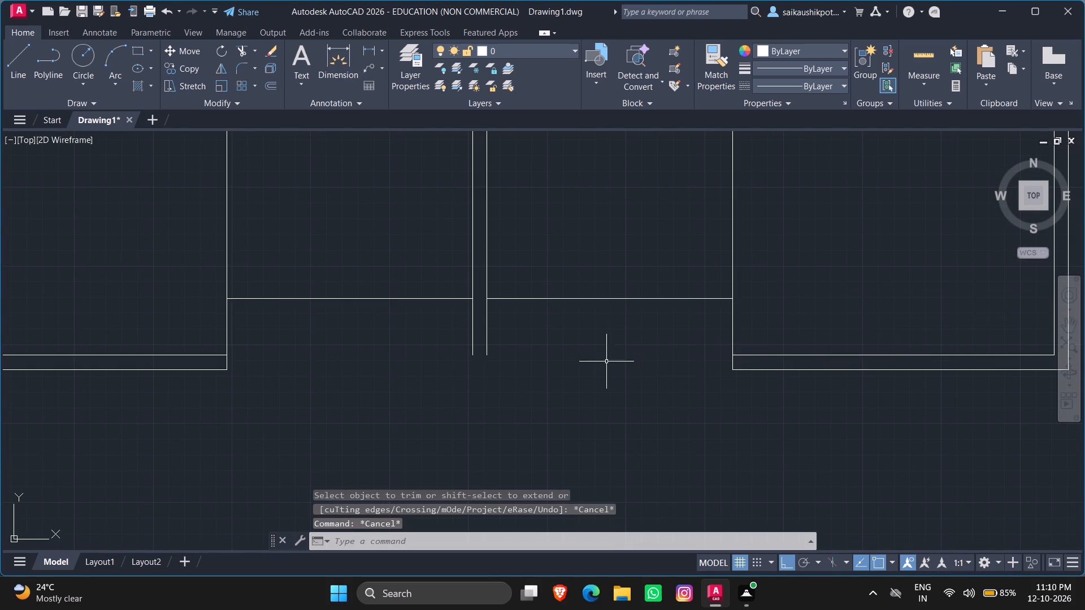
Stretch the right horizontal line's inner end across the partition to meet the left horizontal line's end.
scroll(596, 422, "down", 1)
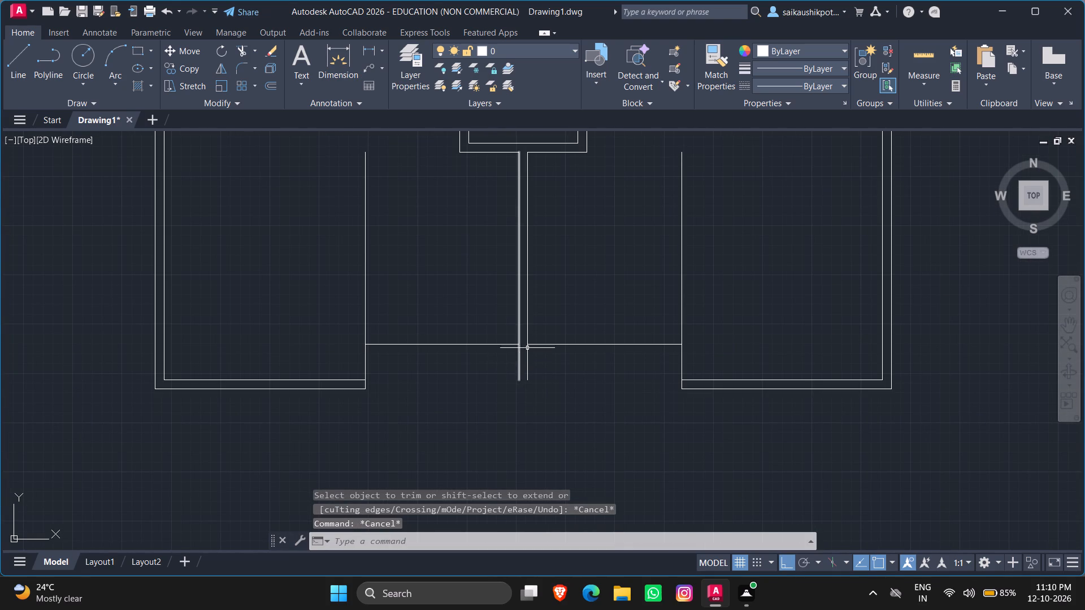
scroll(535, 347, "up", 3)
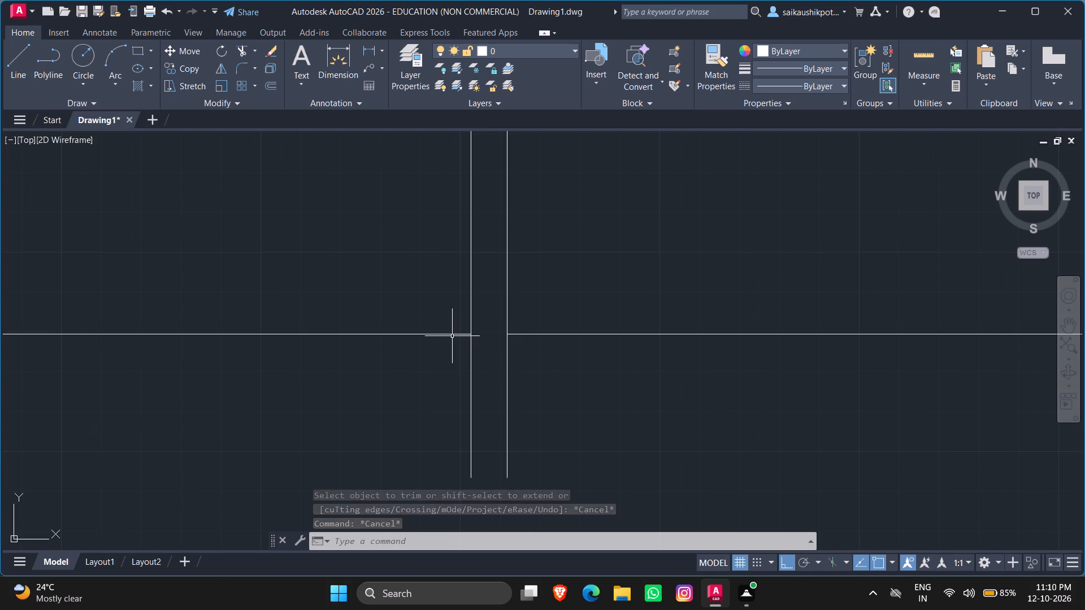
left_click(452, 335)
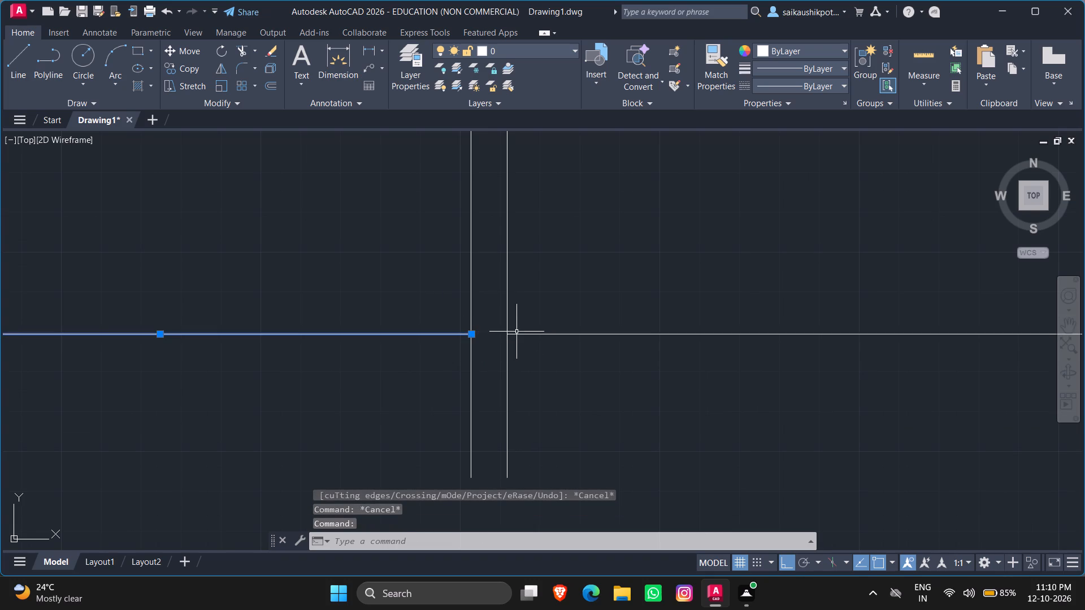
left_click(517, 334)
left_click(509, 333)
left_click(476, 332)
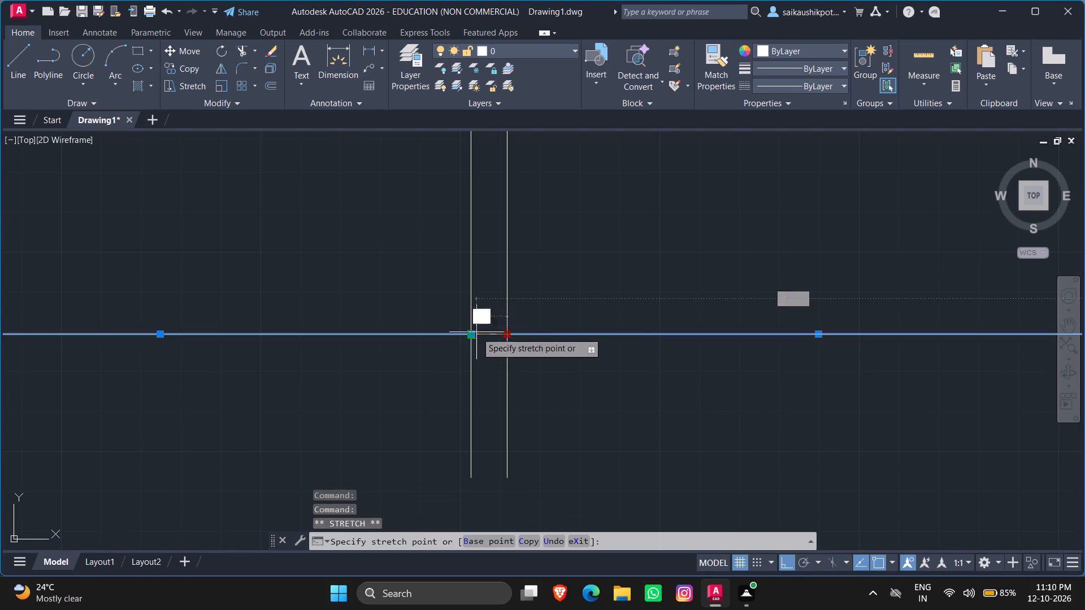
key("Escape")
Join the left and right horizontal lines into one line across the partition.
left_click_drag(617, 344, 615, 335)
double_click(617, 292)
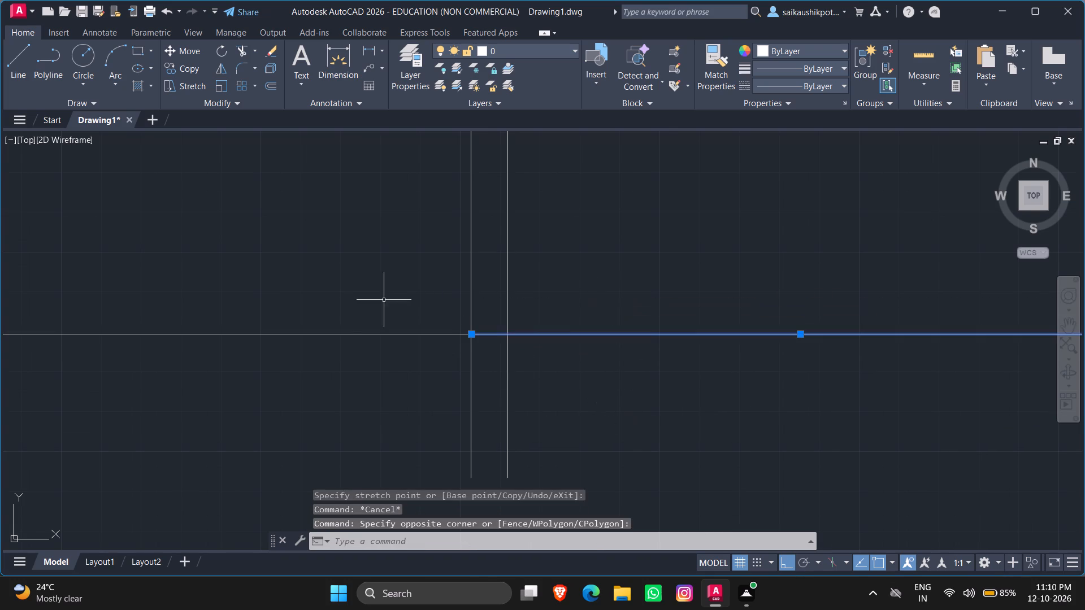
left_click_drag(351, 293, 351, 322)
left_click(346, 372)
type("JOIN")
key("Return")
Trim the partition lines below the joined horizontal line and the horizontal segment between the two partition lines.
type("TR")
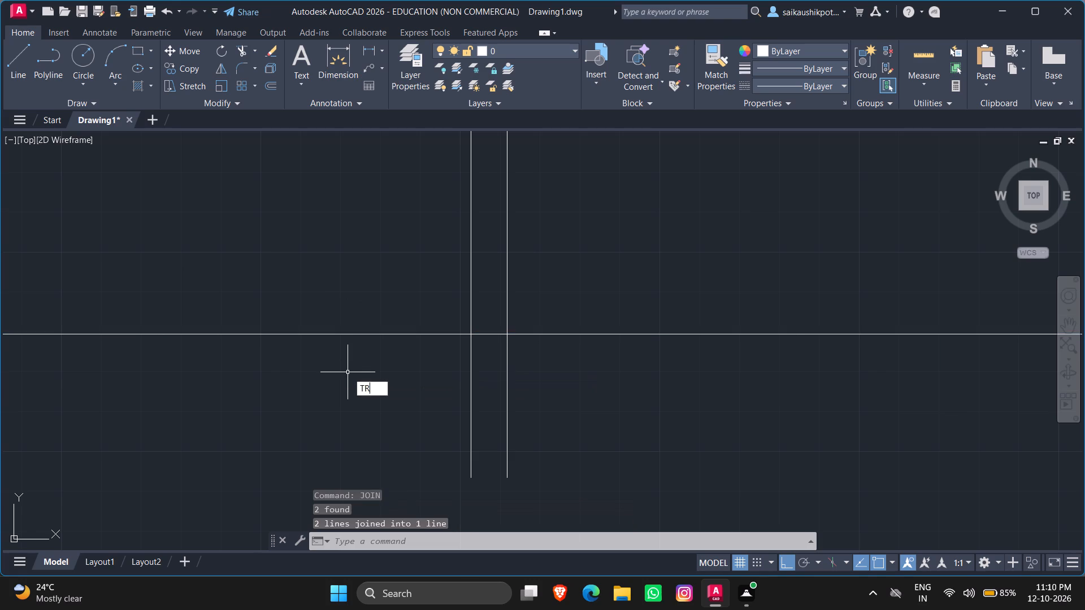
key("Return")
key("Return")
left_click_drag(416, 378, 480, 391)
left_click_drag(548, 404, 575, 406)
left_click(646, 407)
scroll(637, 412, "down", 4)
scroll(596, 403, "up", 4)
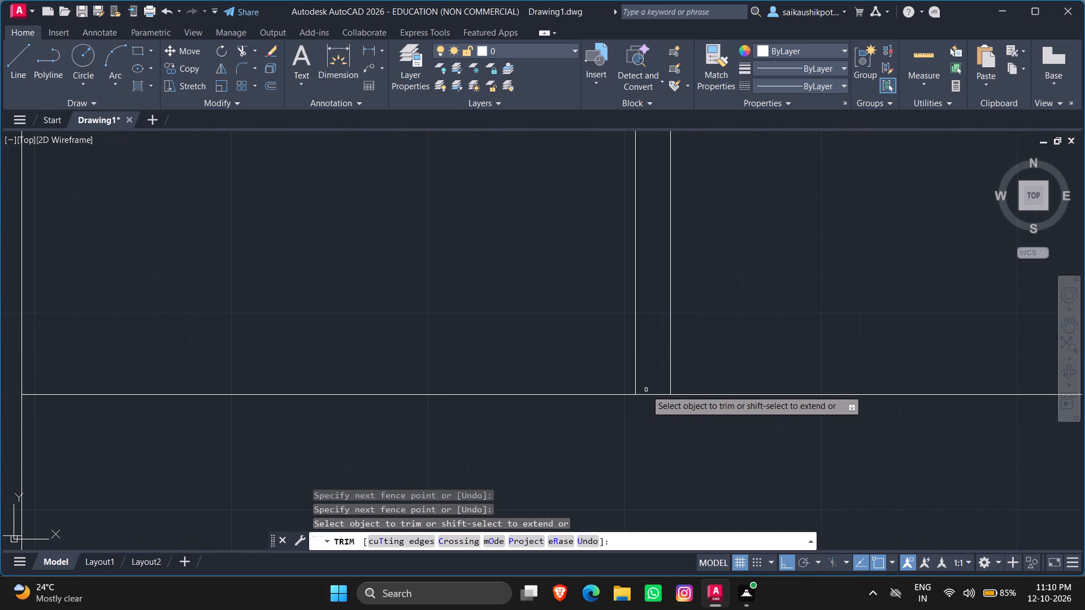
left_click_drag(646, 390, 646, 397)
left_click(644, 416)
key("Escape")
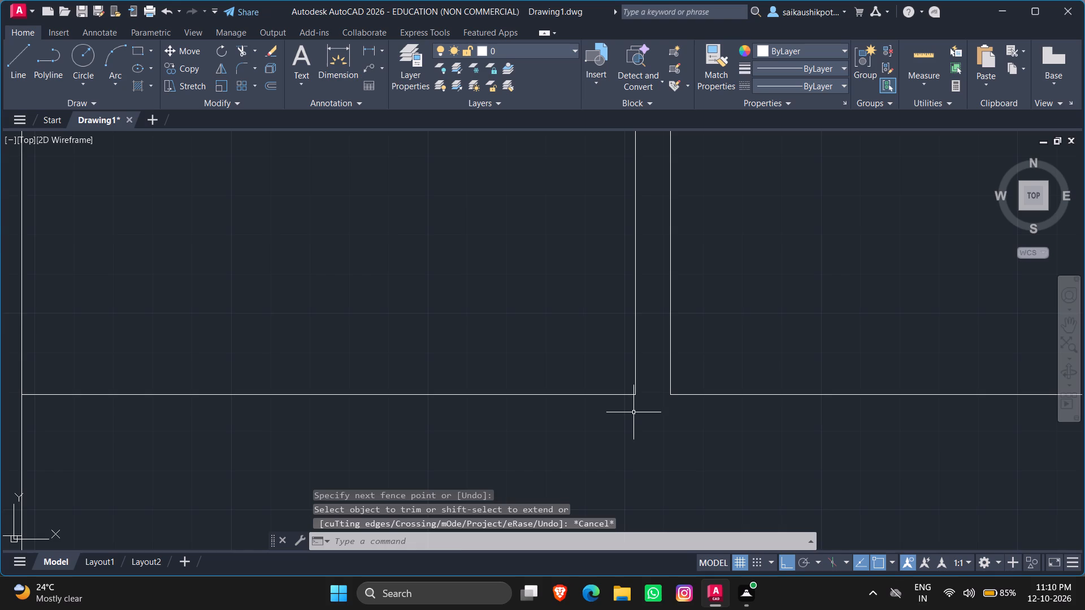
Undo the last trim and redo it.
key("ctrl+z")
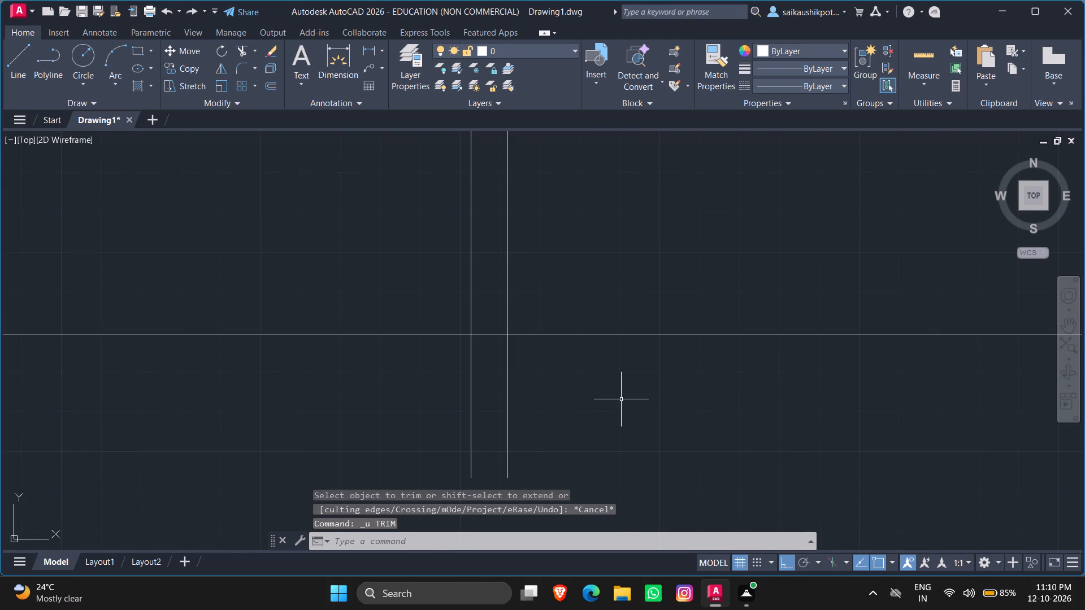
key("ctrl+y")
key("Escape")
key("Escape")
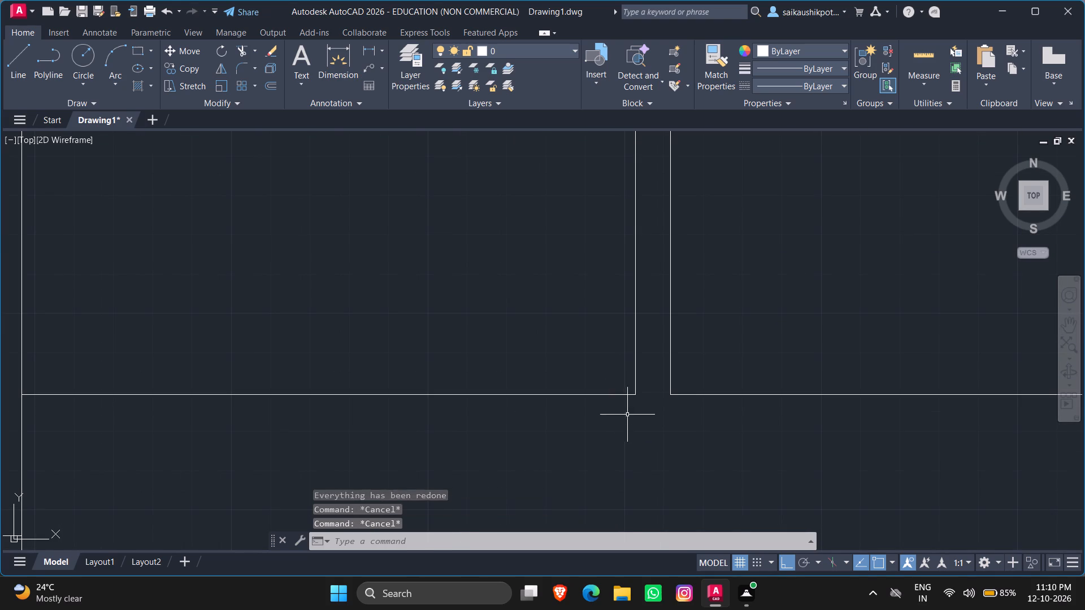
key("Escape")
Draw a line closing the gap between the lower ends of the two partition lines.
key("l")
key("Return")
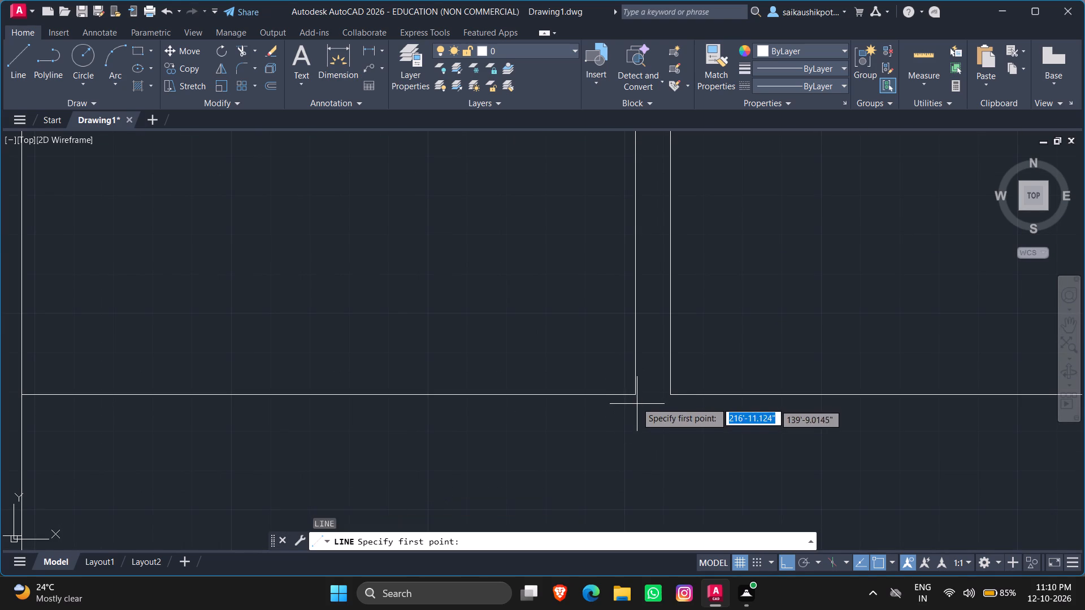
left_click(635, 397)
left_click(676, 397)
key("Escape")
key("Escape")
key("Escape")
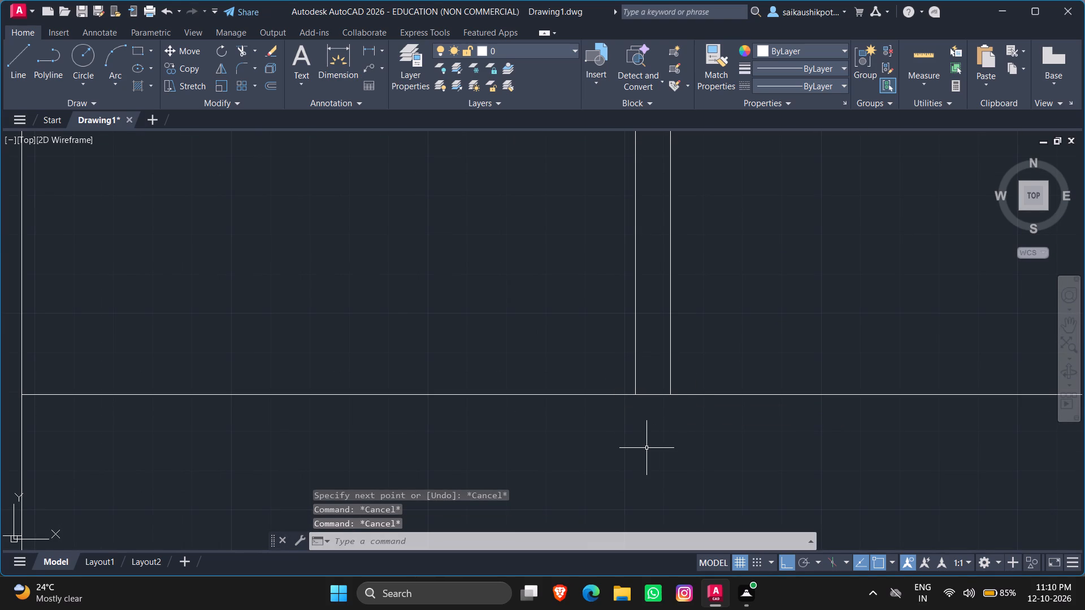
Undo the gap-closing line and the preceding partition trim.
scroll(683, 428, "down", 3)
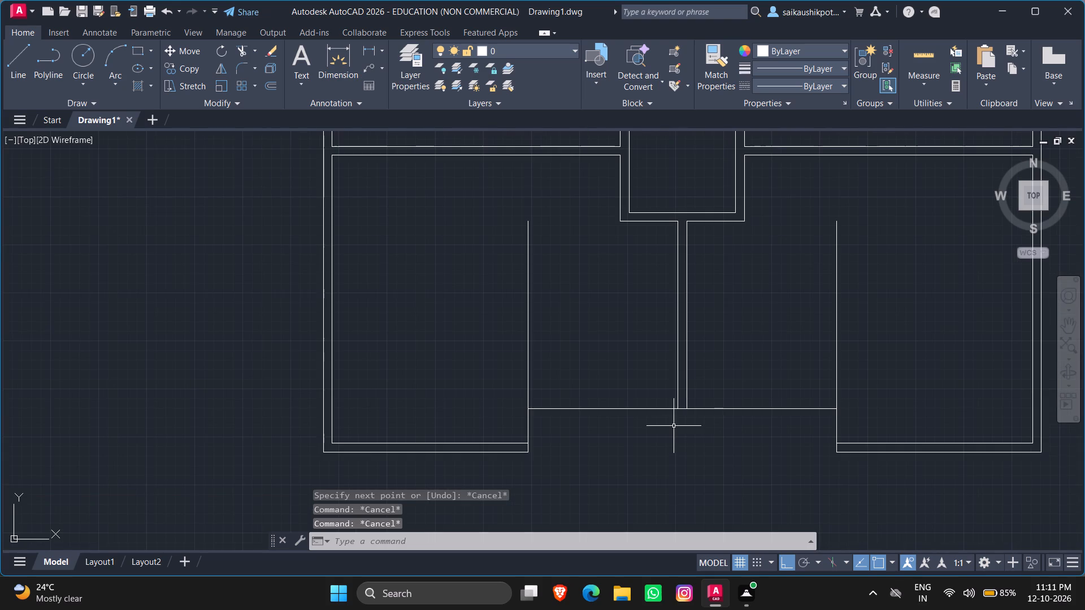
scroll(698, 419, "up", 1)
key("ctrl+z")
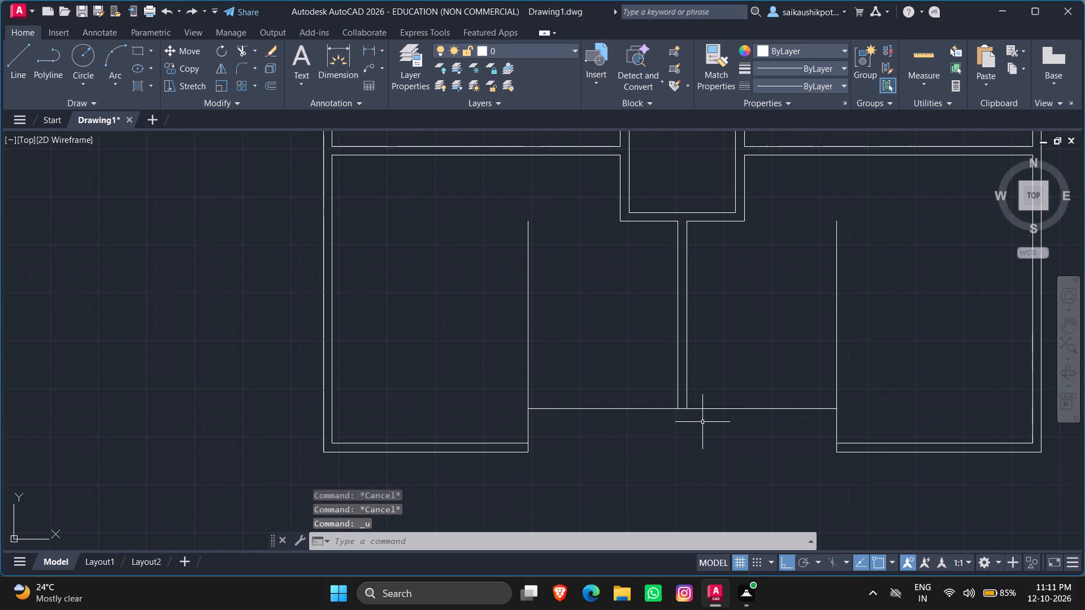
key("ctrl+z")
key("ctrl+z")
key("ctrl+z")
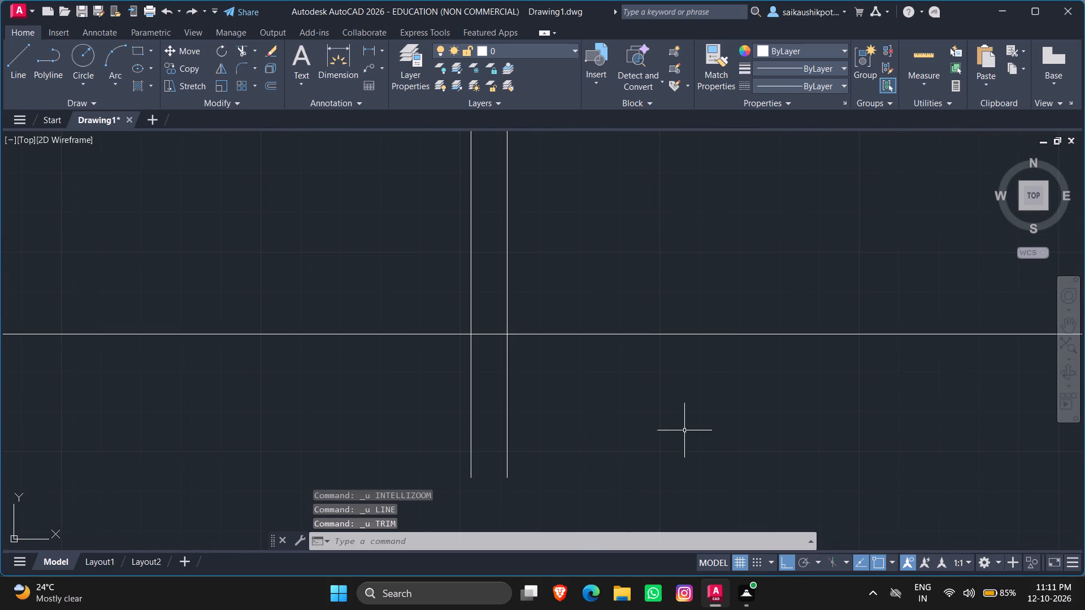
Trim the two partition lines' lower ends below the joined horizontal line, keeping the horizontal line whole.
type("TR")
key("Return")
key("Return")
left_click_drag(382, 407, 389, 407)
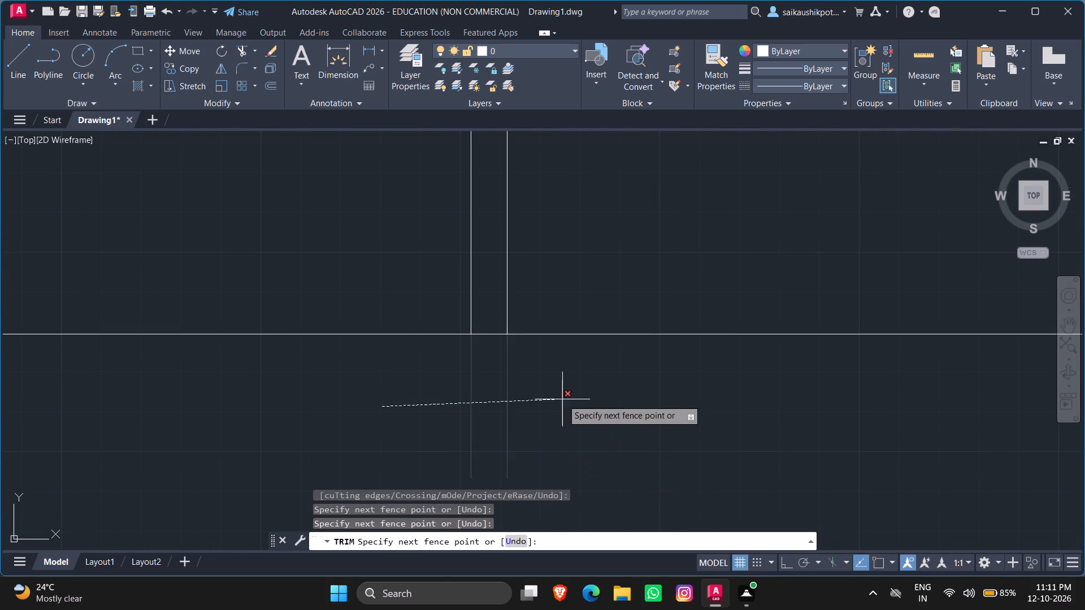
left_click(562, 399)
key("Escape")
scroll(557, 413, "down", 3)
key("Escape")
key("Escape")
Offset the joined horizontal line 9" downward to form the recessed bottom wall.
key("o")
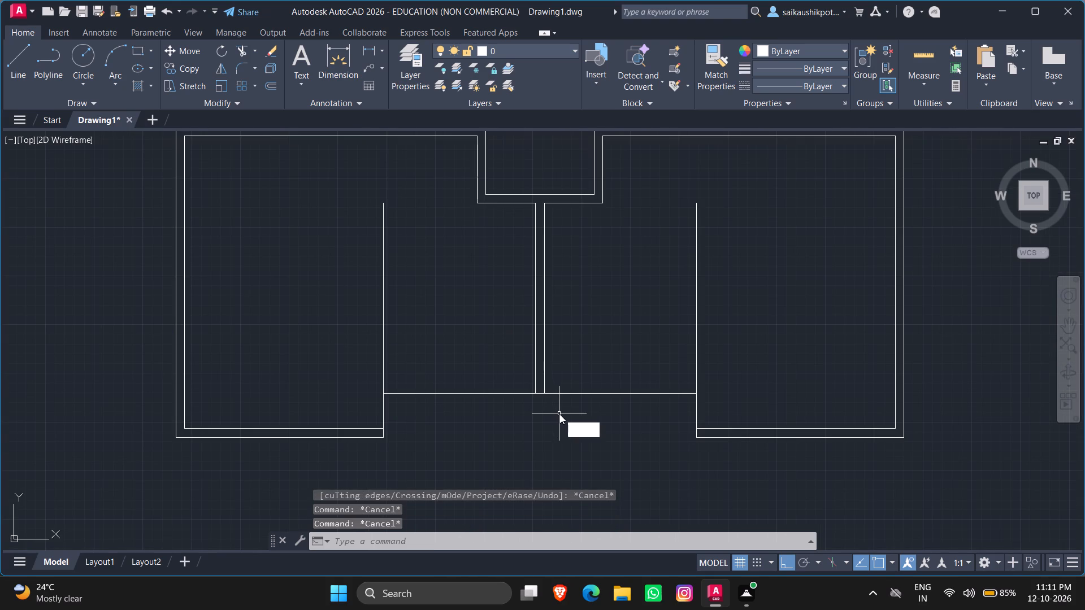
key("Return")
key("9")
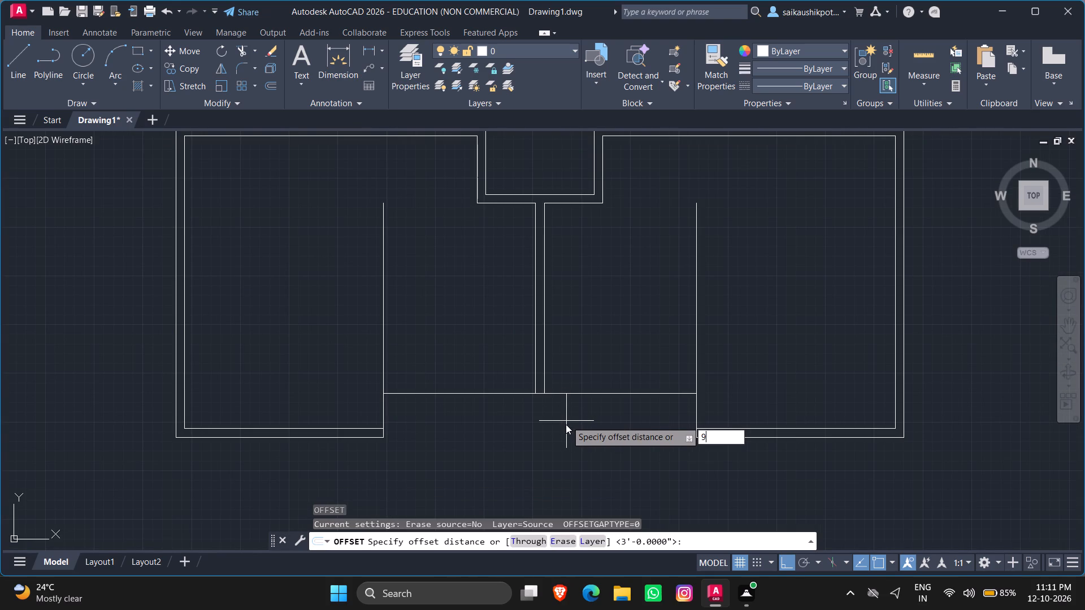
key("shift+quotedbl")
key("Return")
left_click(578, 393)
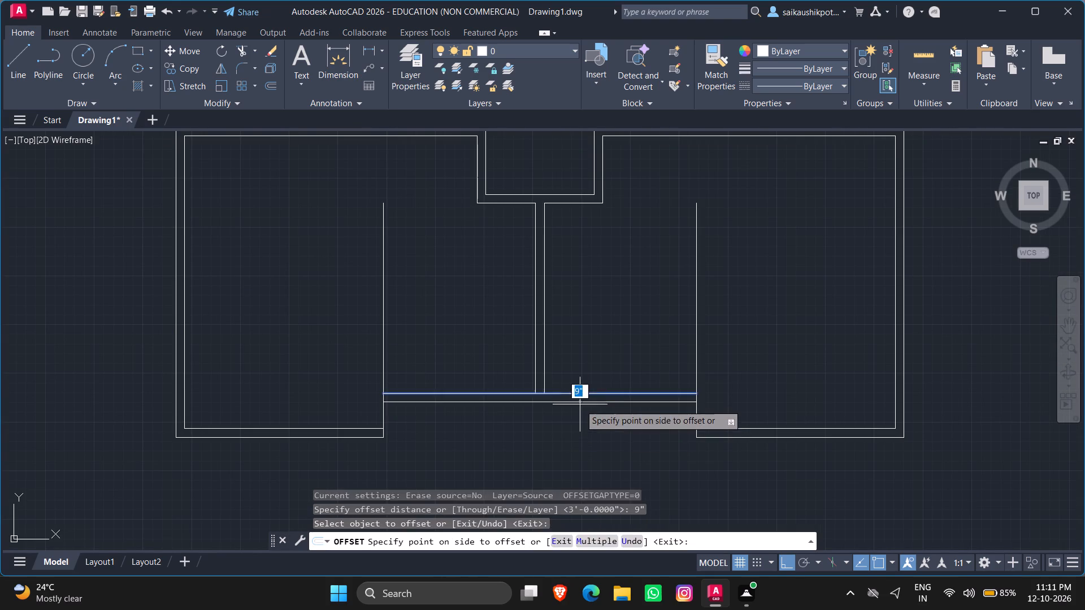
left_click(582, 412)
key("Escape")
key("Escape")
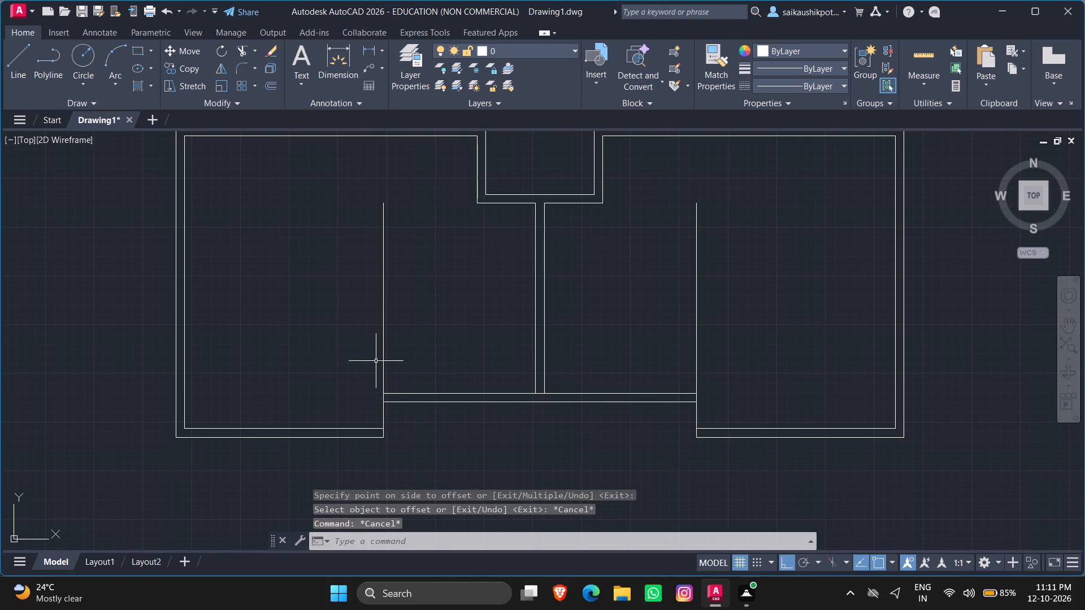
Offset the long vertical line at the recessed wall's left end 9" to the left.
scroll(392, 421, "up", 3)
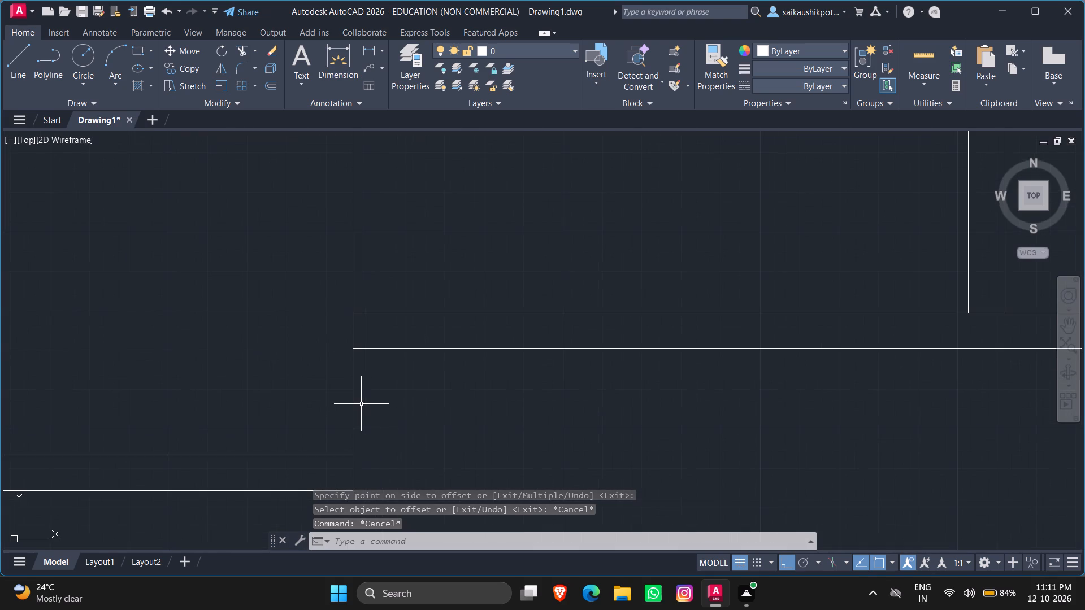
key("o")
key("Return")
type("9'")
key("BackSpace")
key("shift+quotedbl")
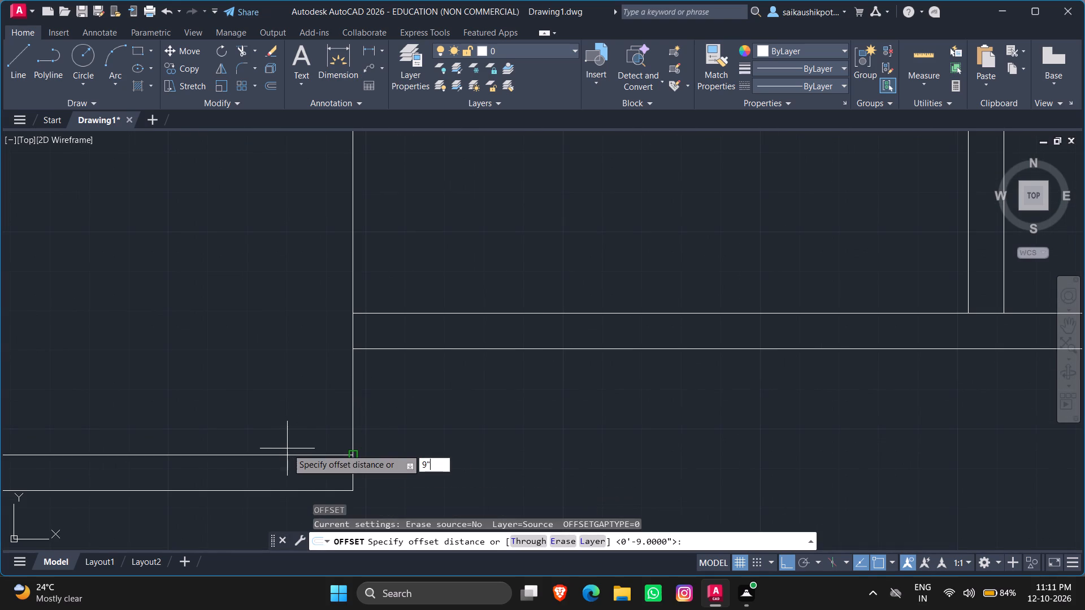
key("Return")
left_click_drag(354, 416, 345, 420)
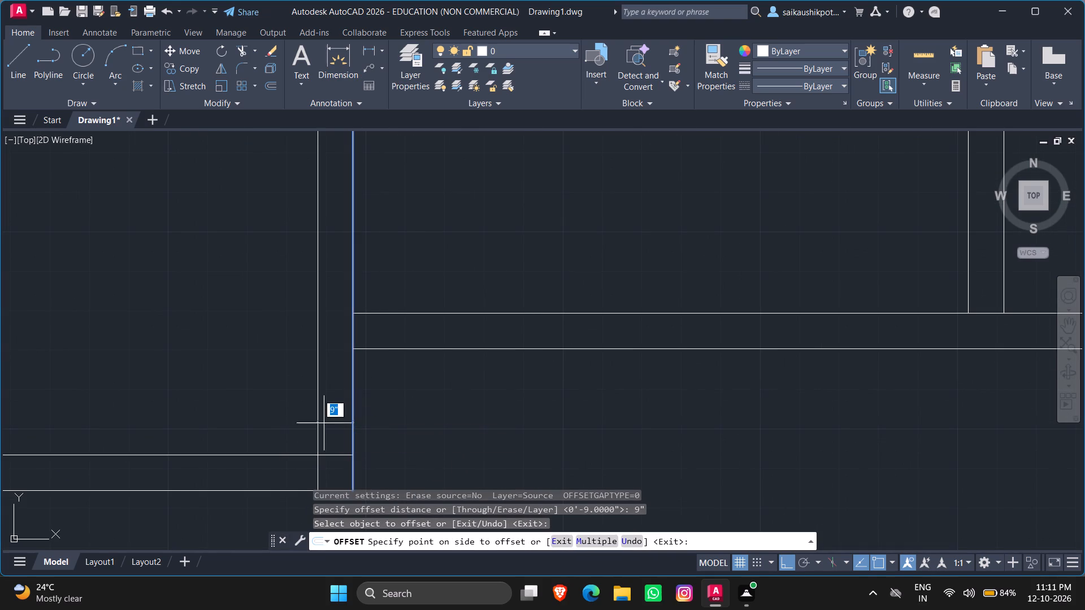
scroll(388, 412, "down", 2)
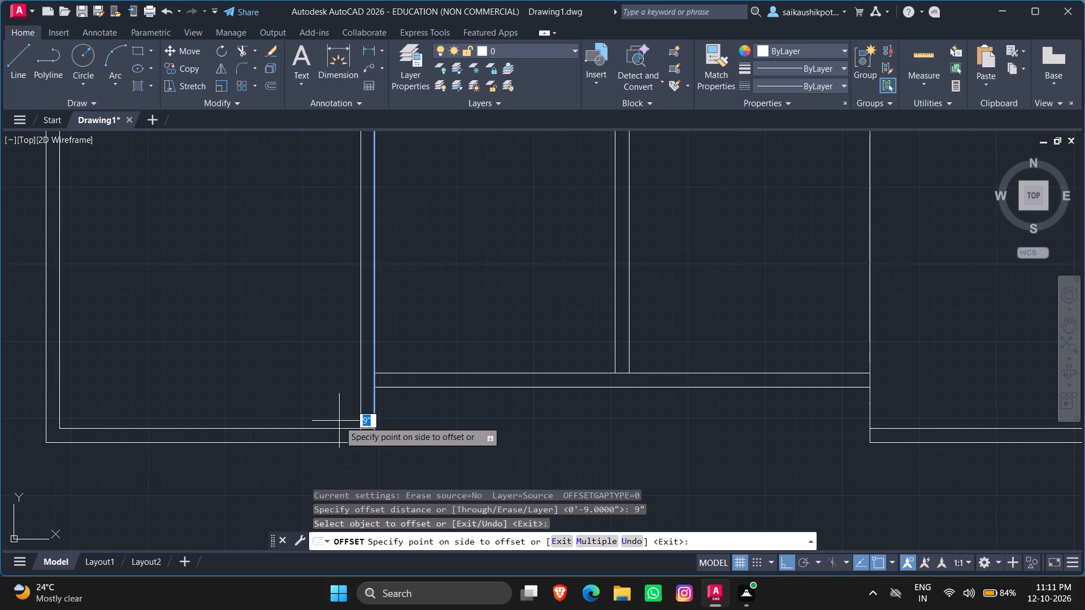
left_click(326, 474)
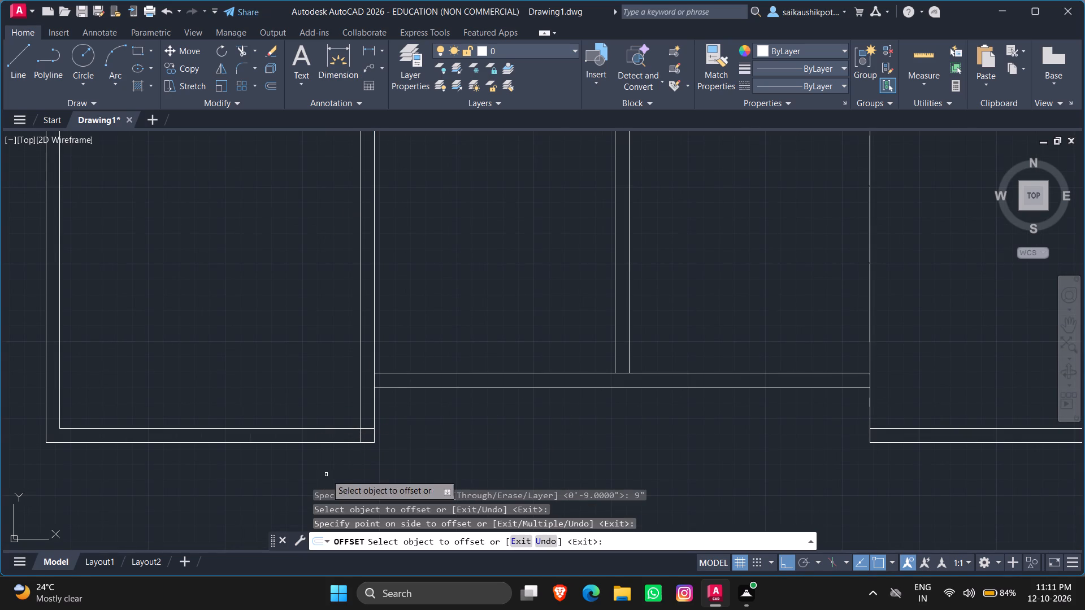
Offset the long vertical line at the recessed wall's right end 9" to the right.
left_click(870, 403)
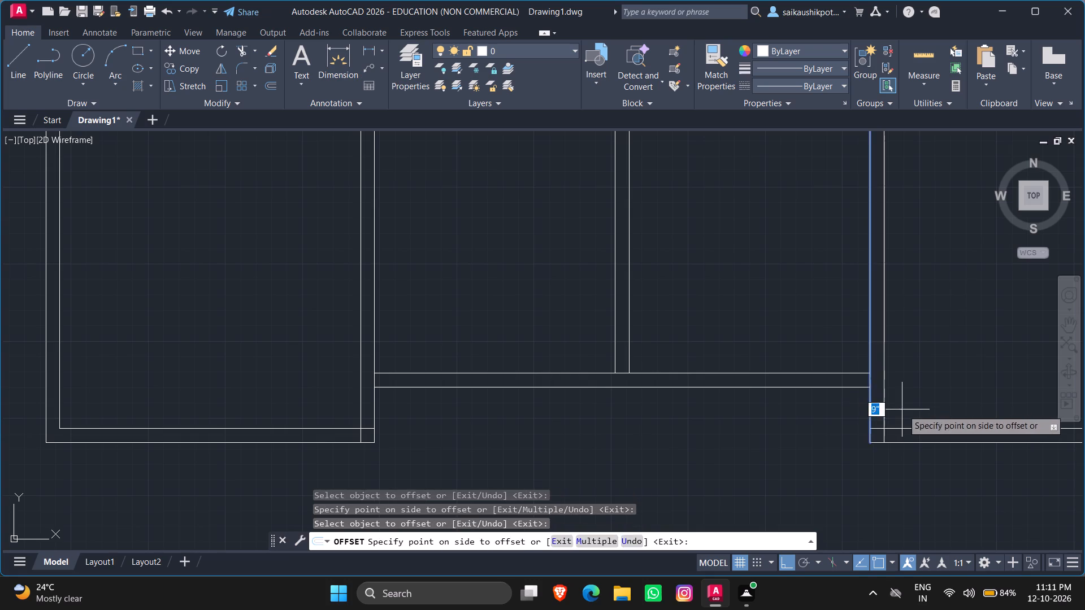
left_click(902, 409)
key("Escape")
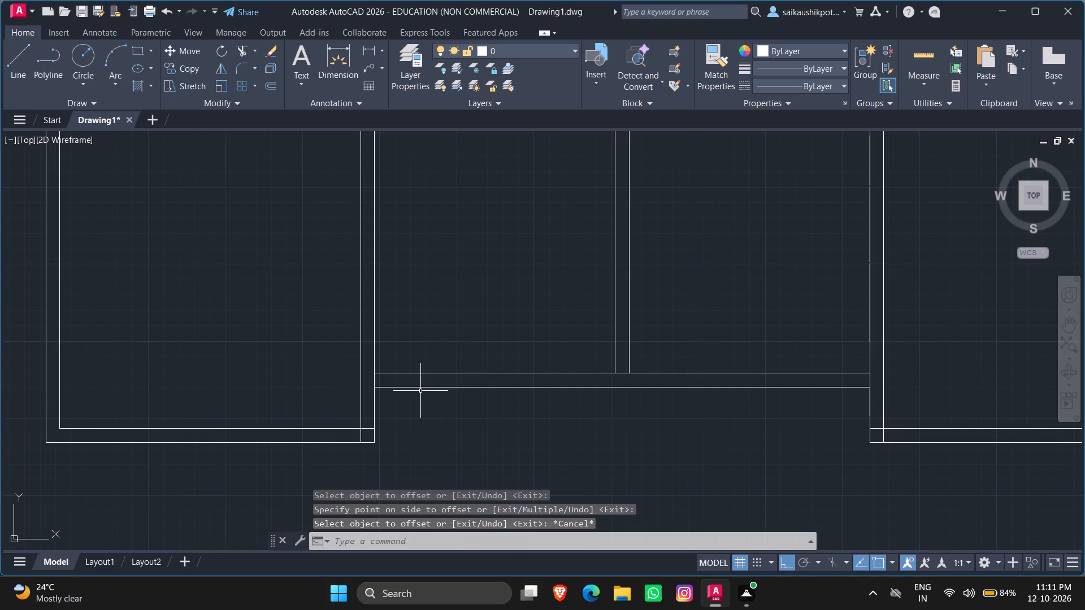
key("Escape")
Stretch the left ends of both recessed-wall lines to the left room's inner vertical wall line.
left_click(413, 393)
left_click(436, 308)
left_click_drag(426, 352, 419, 363)
left_click(410, 432)
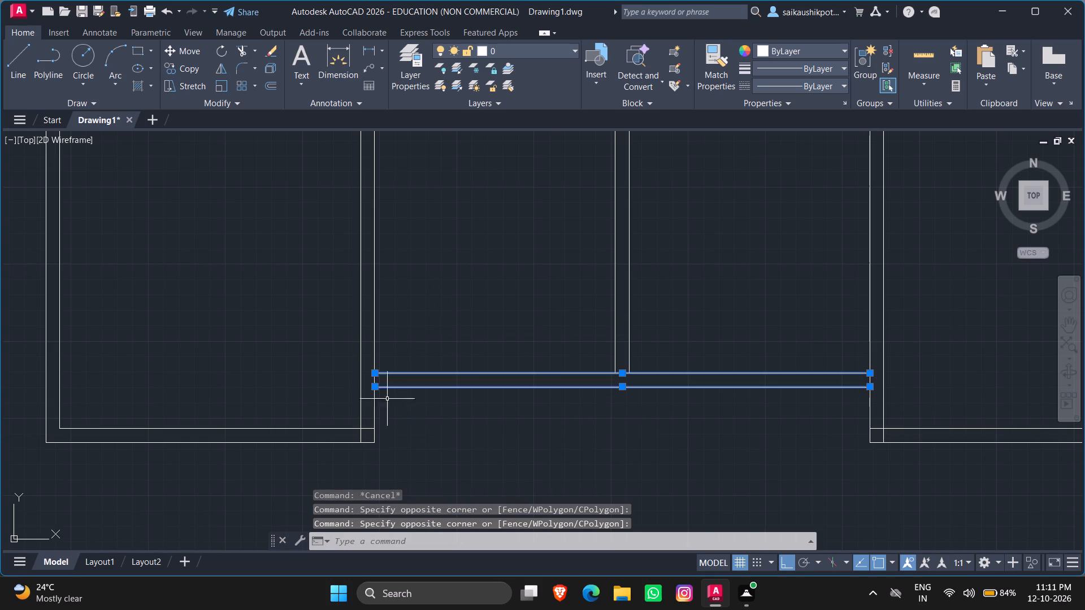
scroll(373, 387, "up", 3)
left_click(373, 387)
left_click(314, 382)
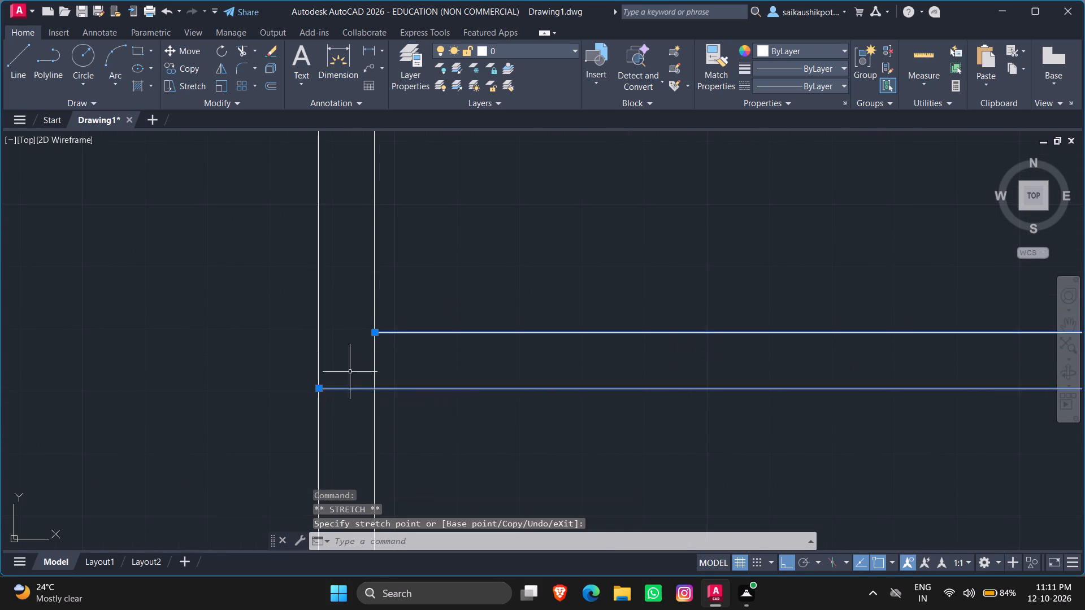
left_click_drag(376, 334, 370, 334)
left_click(315, 334)
key("Escape")
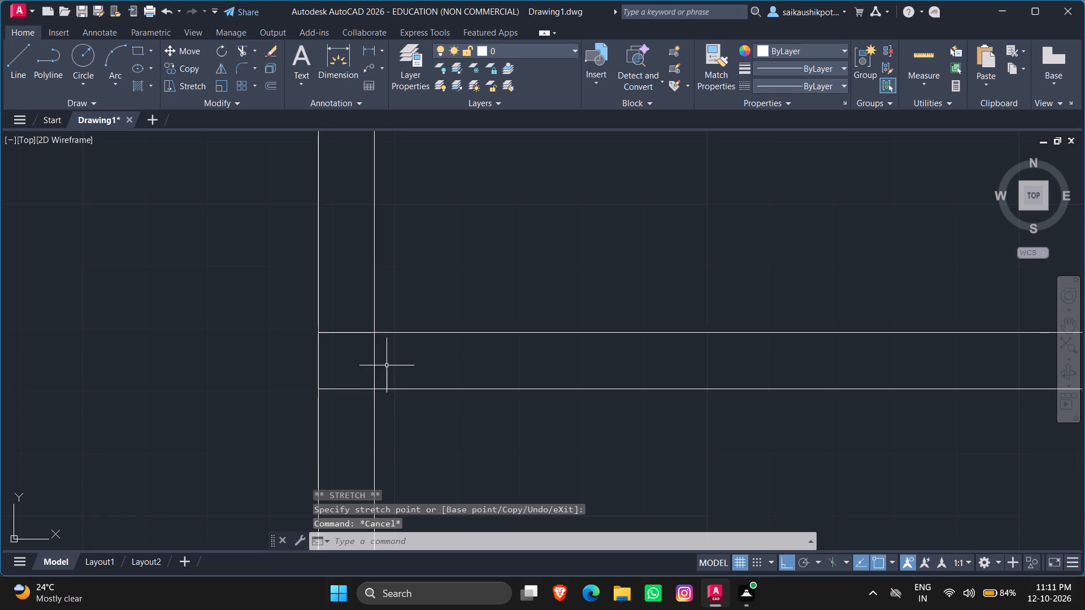
Stretch the right ends of both recessed-wall lines to the right room's inner vertical wall line.
scroll(332, 360, "down", 3)
scroll(756, 363, "up", 2)
scroll(935, 366, "down", 3)
scroll(963, 389, "up", 2)
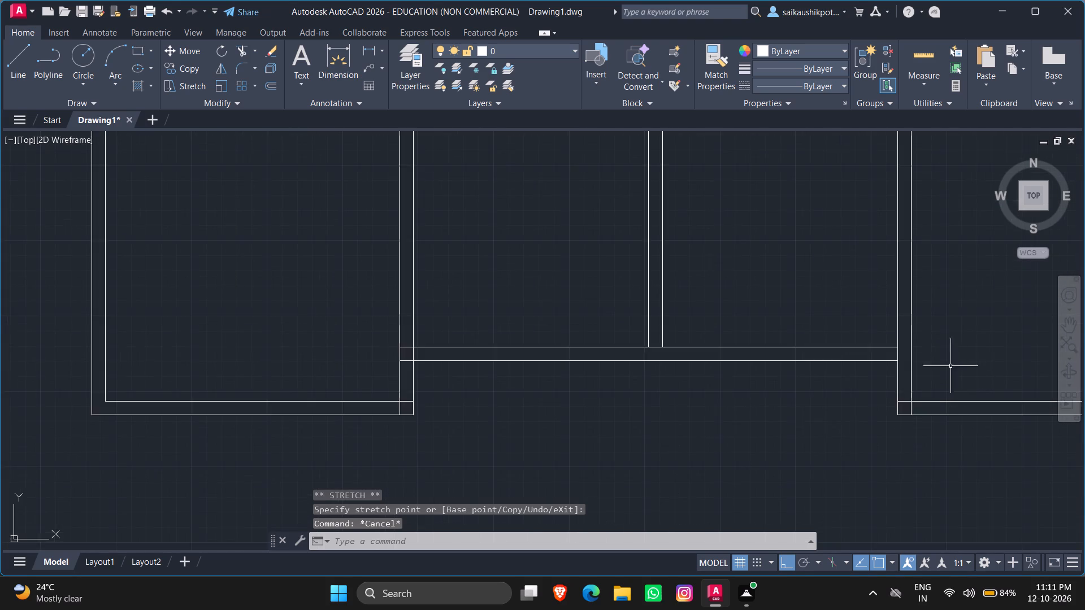
scroll(945, 363, "up", 3)
left_click(638, 386)
left_click(659, 247)
left_click_drag(667, 230, 664, 263)
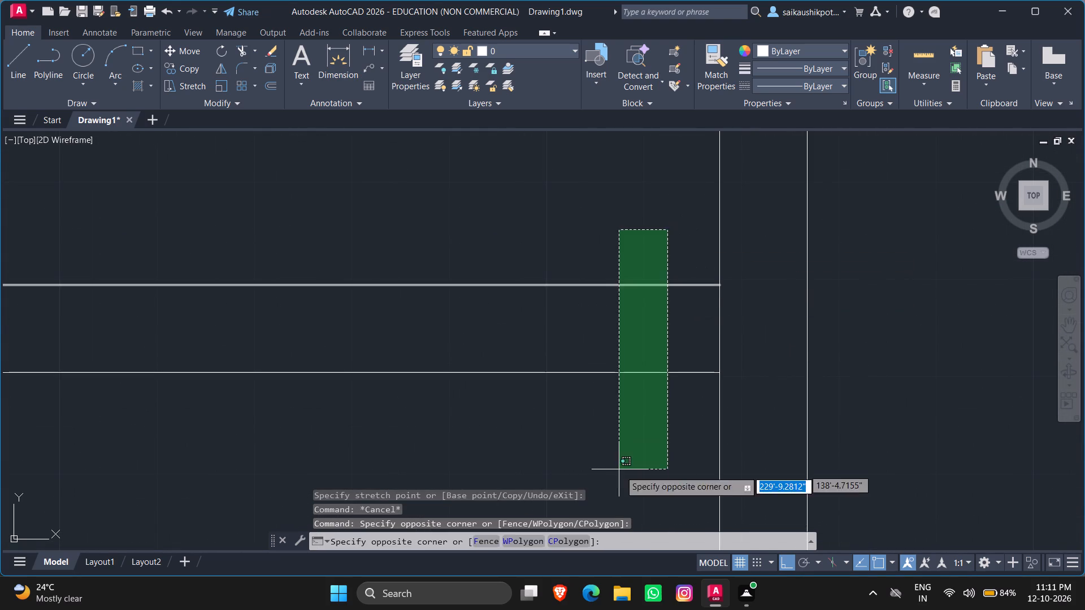
left_click(624, 473)
left_click(720, 373)
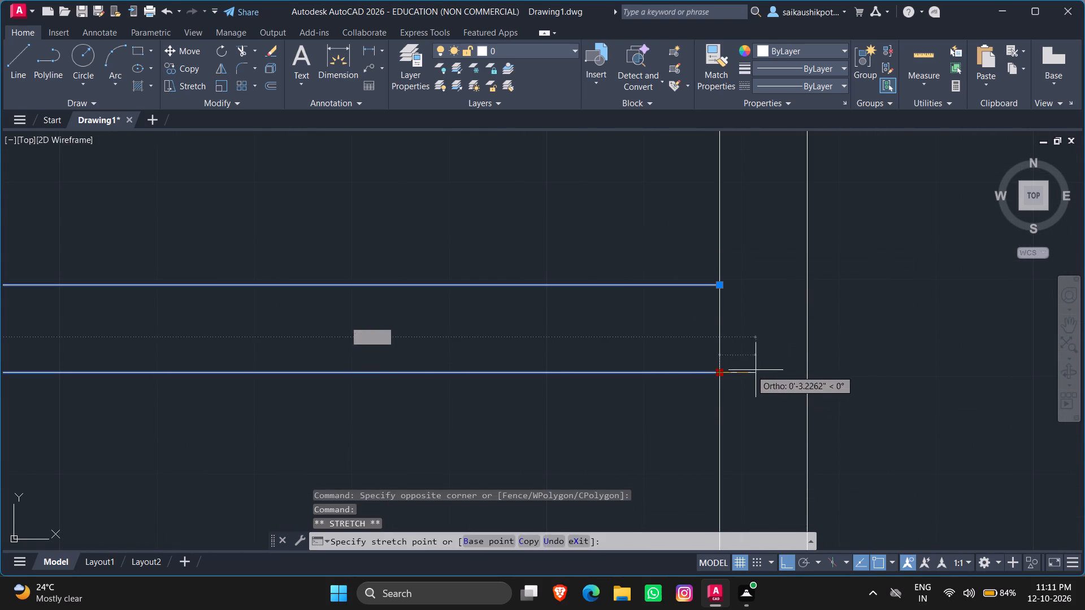
left_click(804, 373)
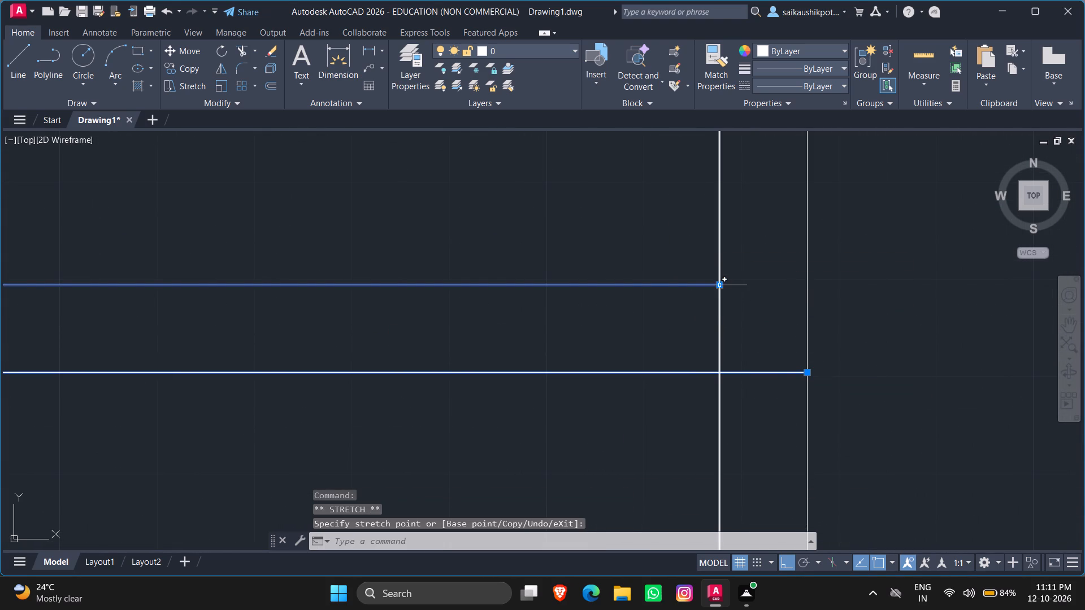
left_click(719, 288)
left_click(810, 286)
key("Escape")
key("Escape")
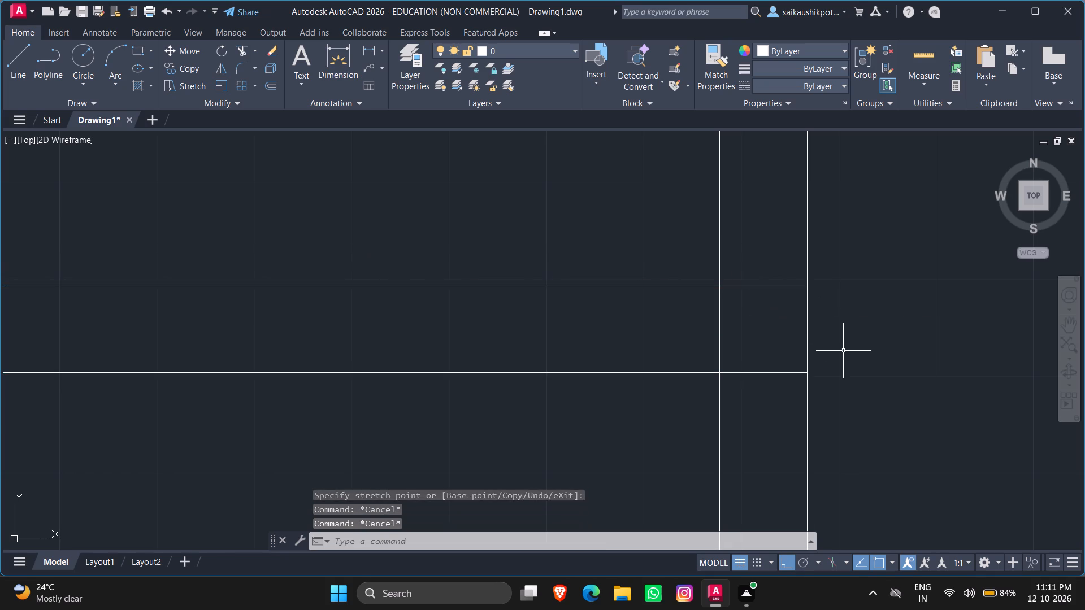
key("Escape")
Trim away the paired vertical wall lines above the recessed wall at both its right and left ends.
type("TR")
key("Return")
key("Return")
left_click(693, 232)
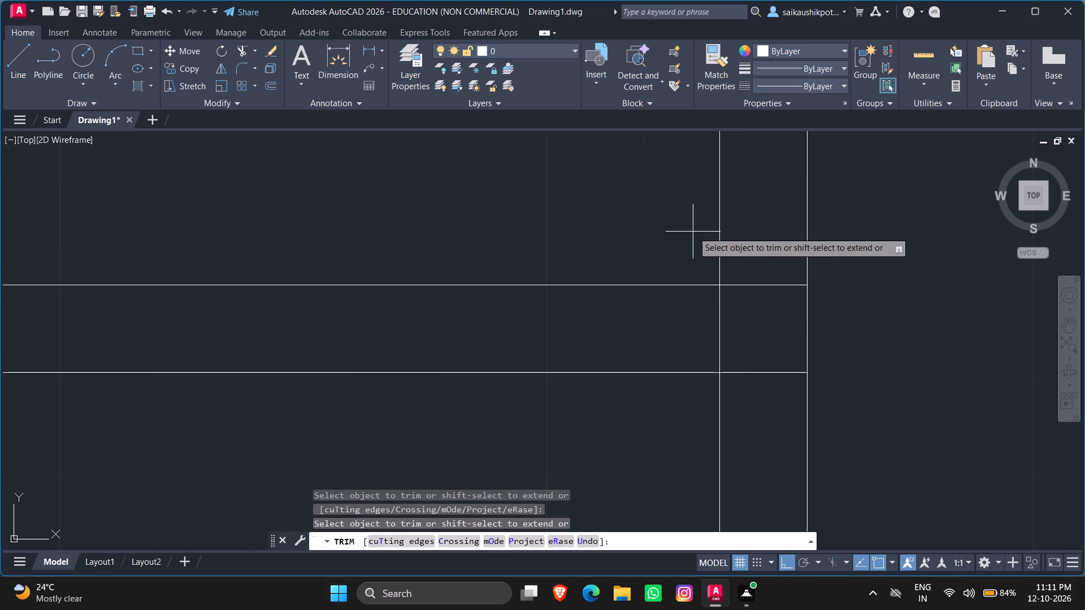
left_click_drag(704, 233, 728, 236)
left_click(902, 234)
left_click(763, 233)
scroll(789, 279, "down", 5)
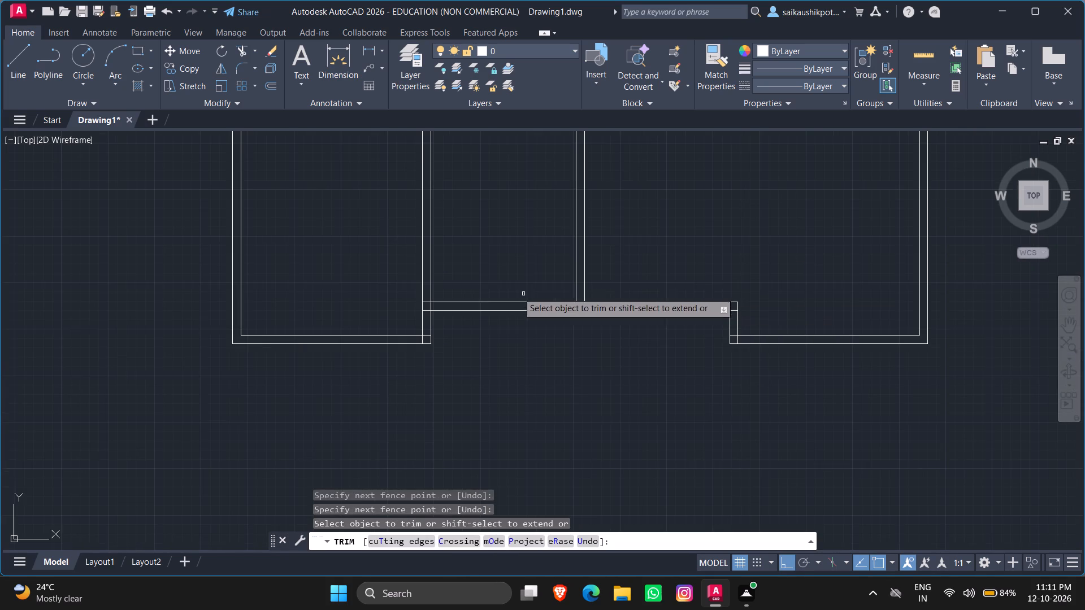
left_click(393, 276)
left_click(472, 270)
Trim the overlapping line ends at the recess's left upper and lower corners to form a clean 9" wall return.
scroll(426, 303, "up", 4)
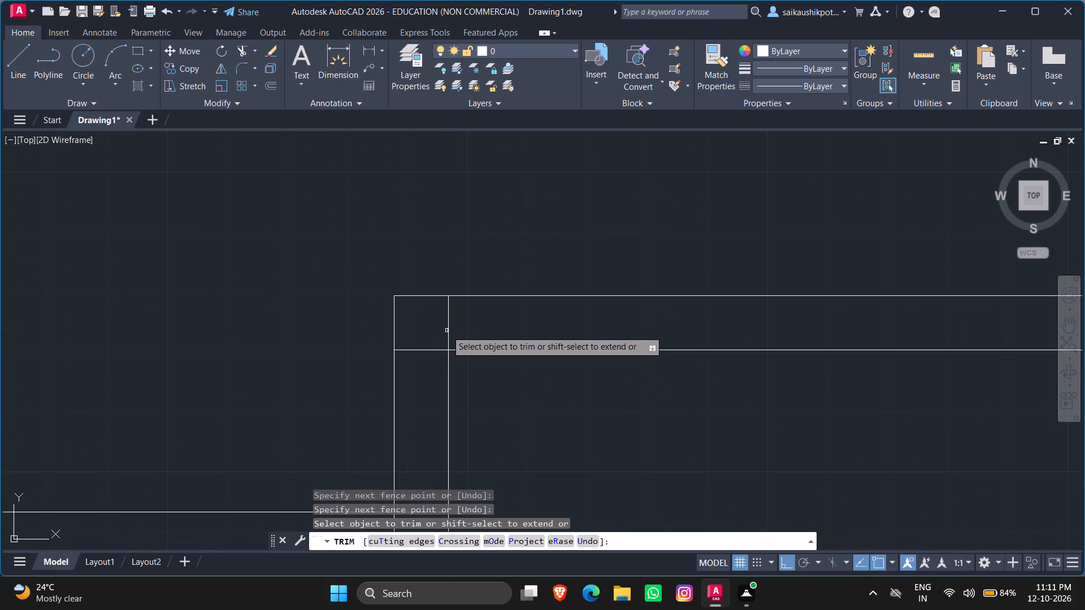
left_click_drag(454, 330, 430, 377)
scroll(494, 309, "down", 2)
scroll(459, 422, "up", 2)
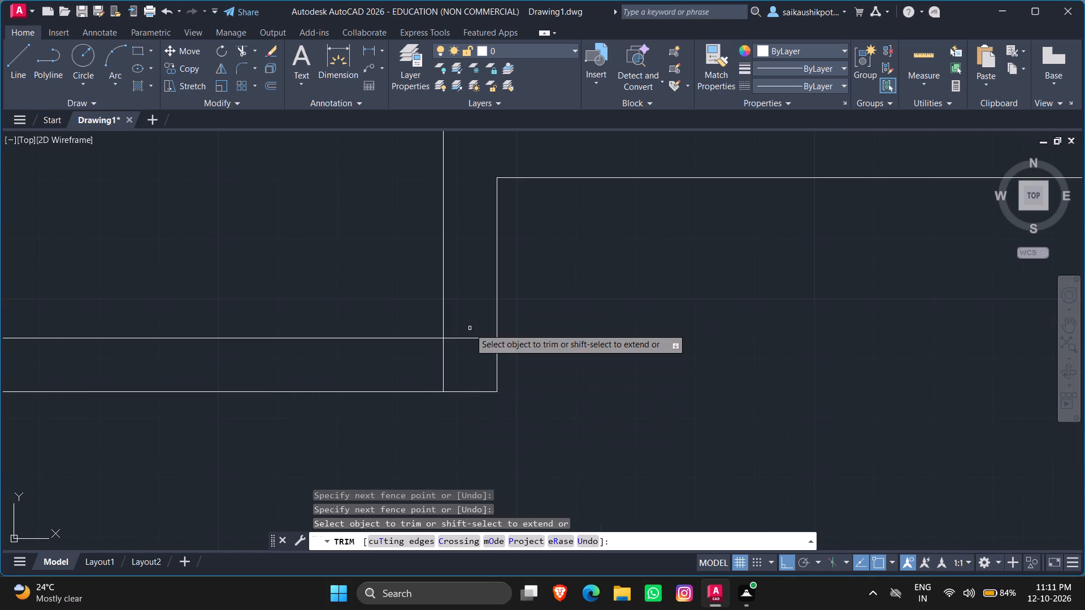
left_click_drag(468, 315, 419, 360)
scroll(458, 383, "down", 4)
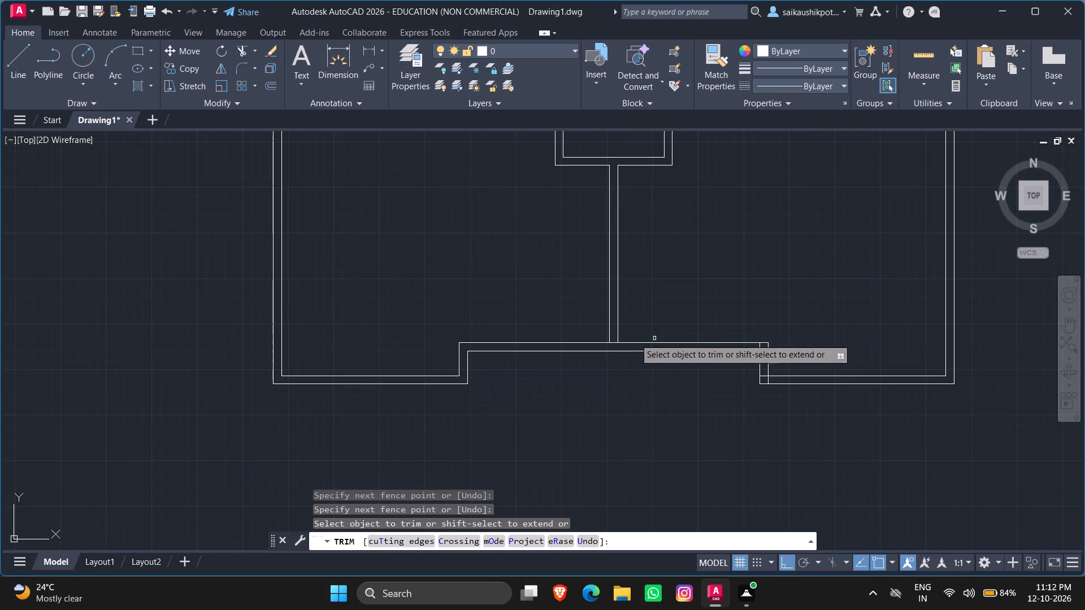
Trim the recessed wall's upper line between the two central partition lines to open the wall junction.
scroll(606, 335, "up", 4)
left_click_drag(643, 377, 638, 396)
left_click(638, 398)
scroll(588, 415, "down", 3)
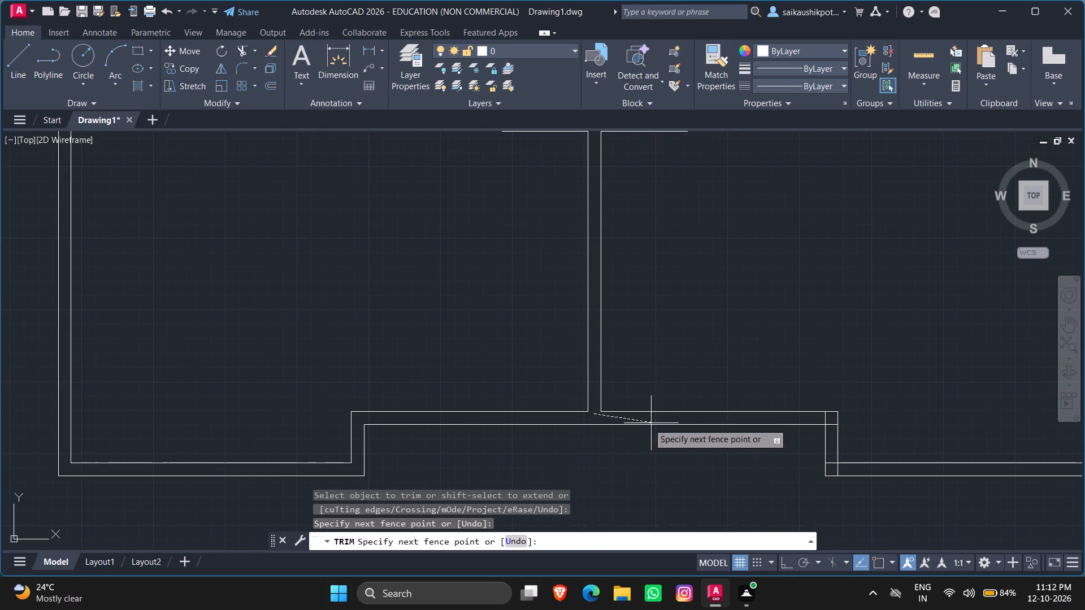
left_click(593, 415)
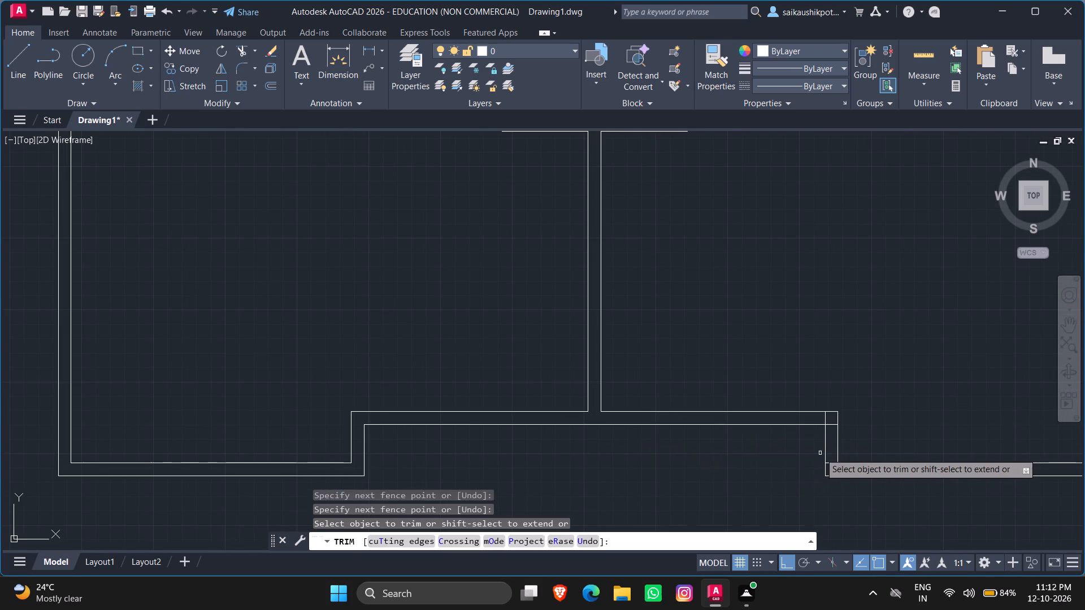
Trim the overlapping line ends at the recess's right upper and lower corners to form a clean 9" wall return.
scroll(847, 438, "up", 3)
left_click_drag(772, 390, 797, 435)
scroll(855, 336, "down", 2)
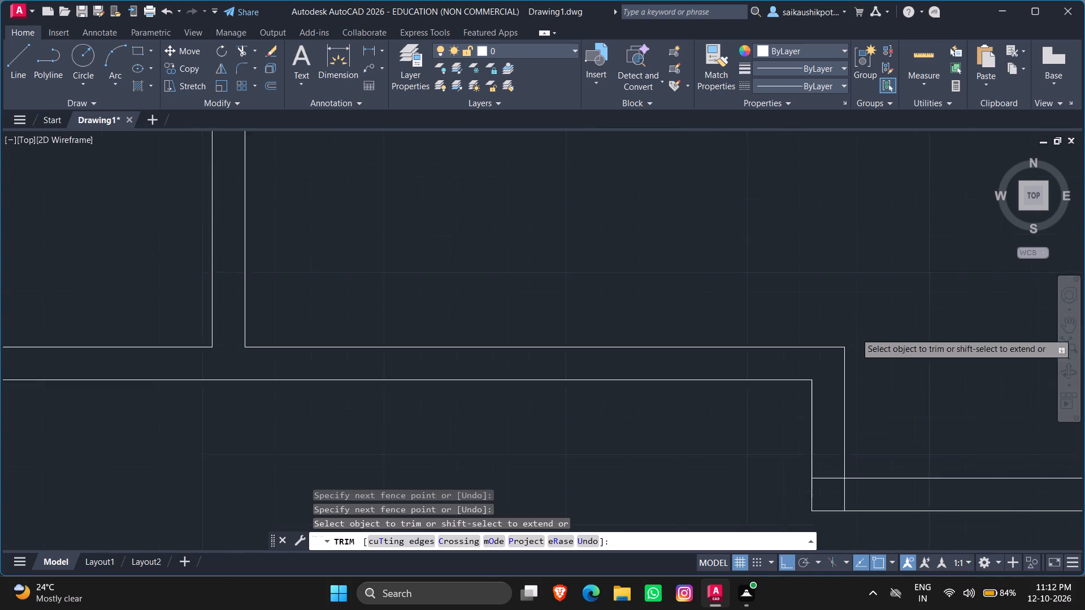
scroll(858, 324, "down", 2)
scroll(860, 374, "up", 4)
left_click_drag(824, 303, 874, 344)
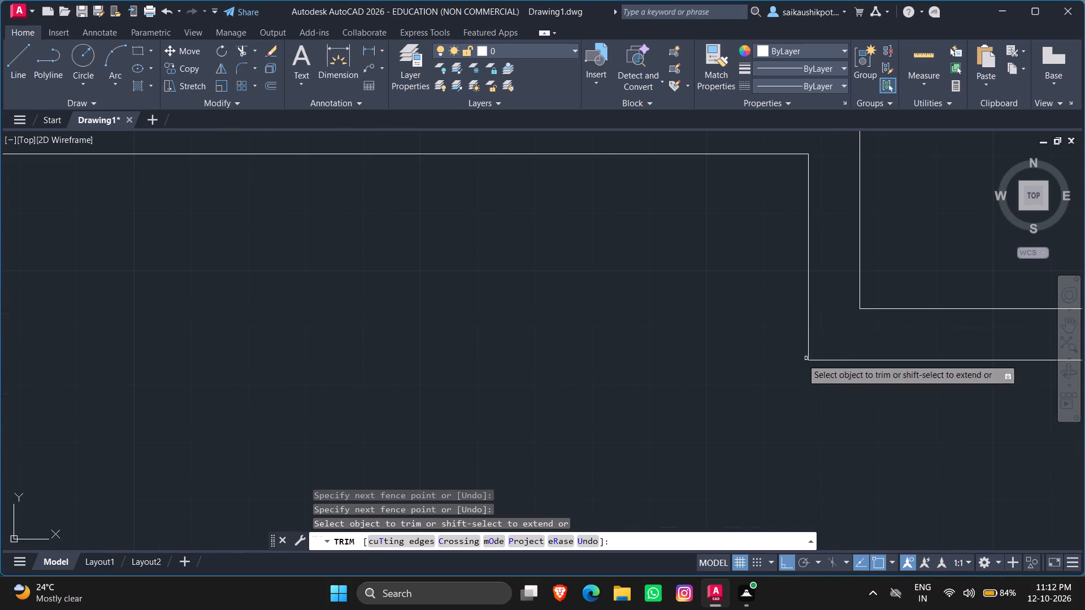
scroll(762, 376, "down", 5)
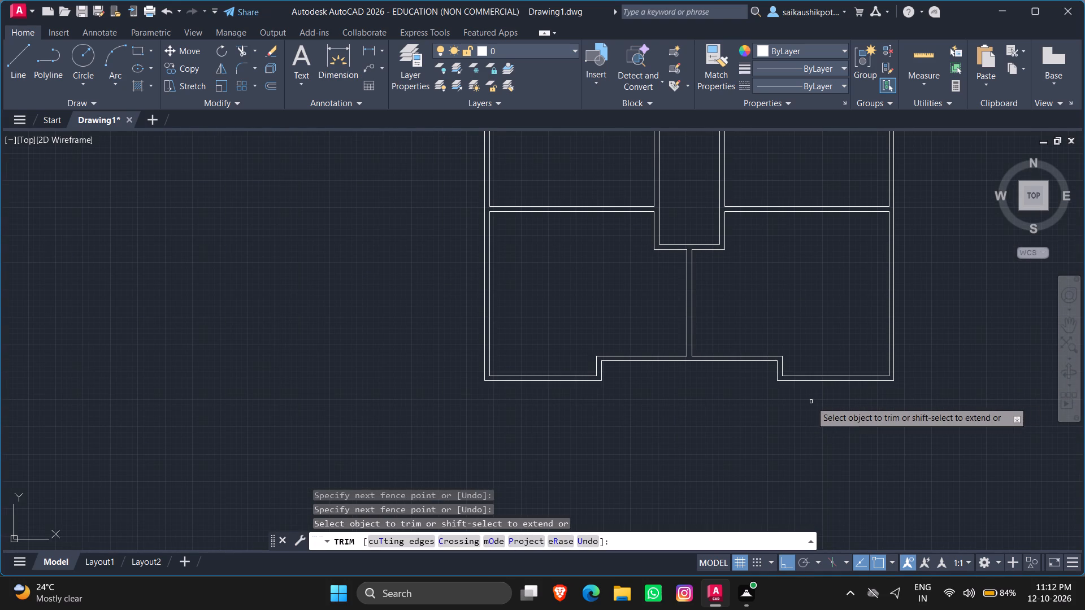
key("Escape")
key("Escape")
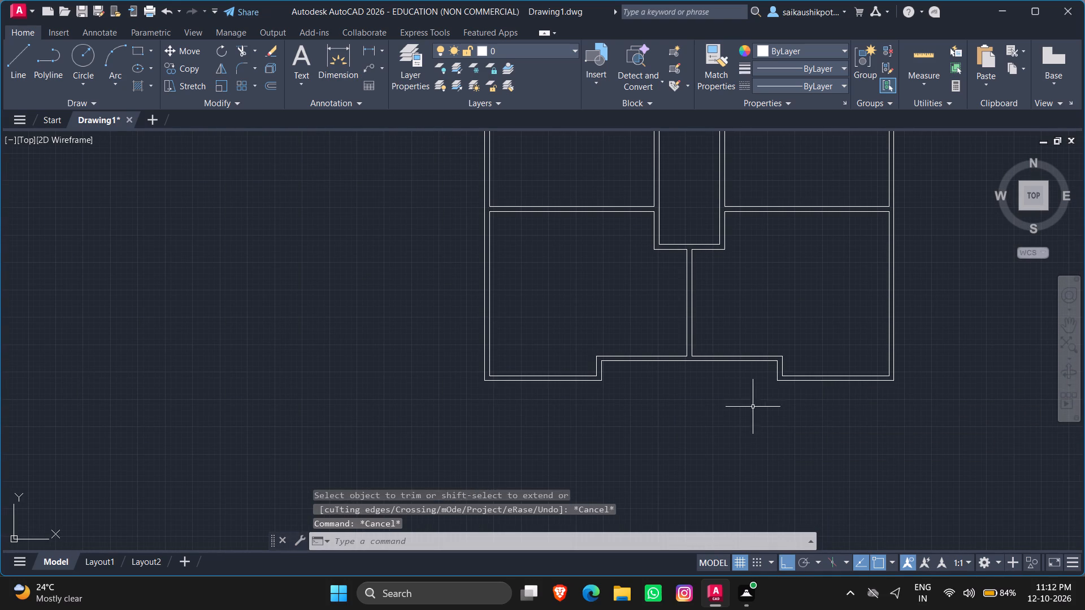
key("Escape")
key("Escape")
key("Escape")
key("Escape")
key("Escape")
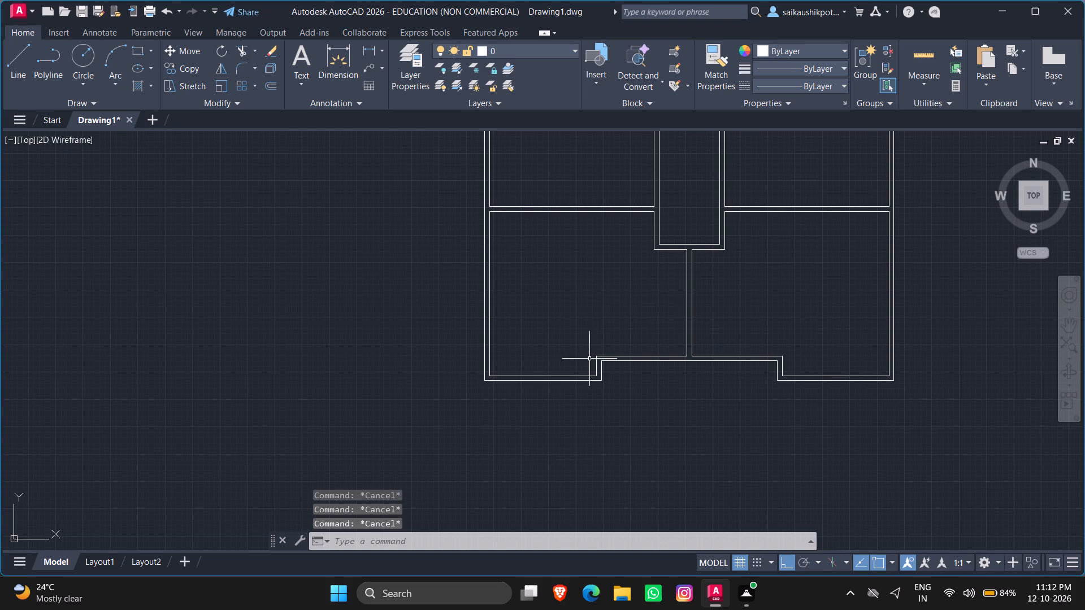
Offset the inner top wall line of the narrow middle room 4' downward.
scroll(620, 404, "down", 3)
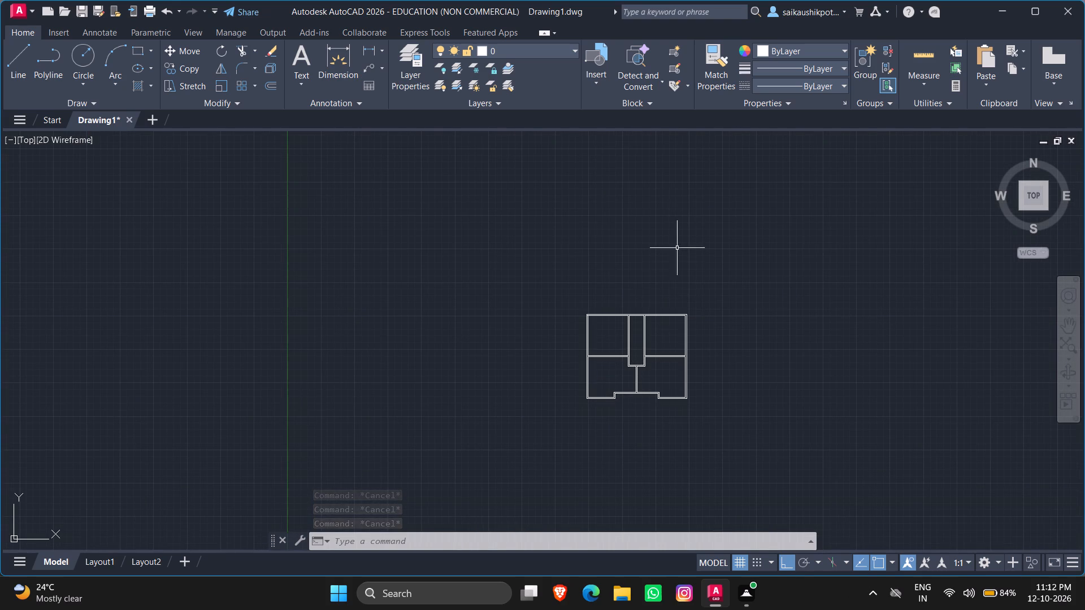
scroll(632, 321, "up", 5)
key("Escape")
key("Escape")
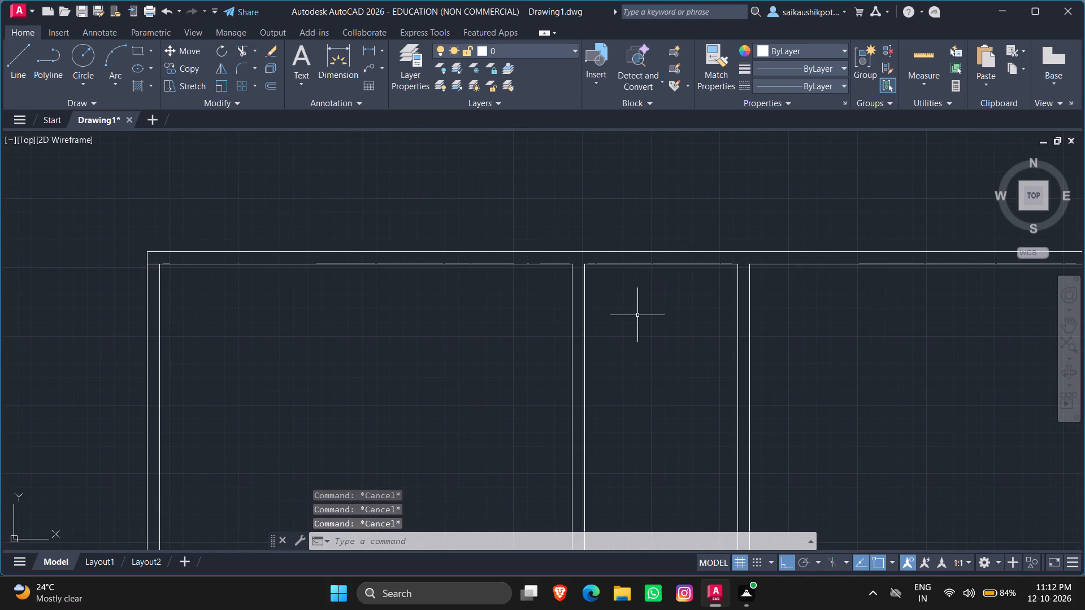
key("o")
key("Return")
key("4")
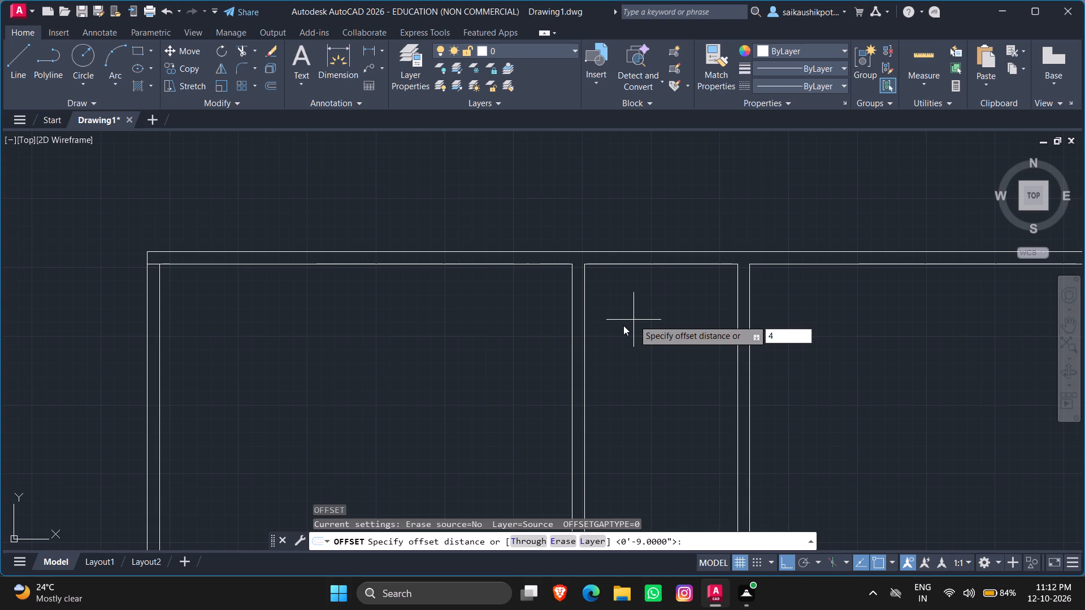
key("apostrophe")
key("Return")
left_click_drag(638, 264, 638, 263)
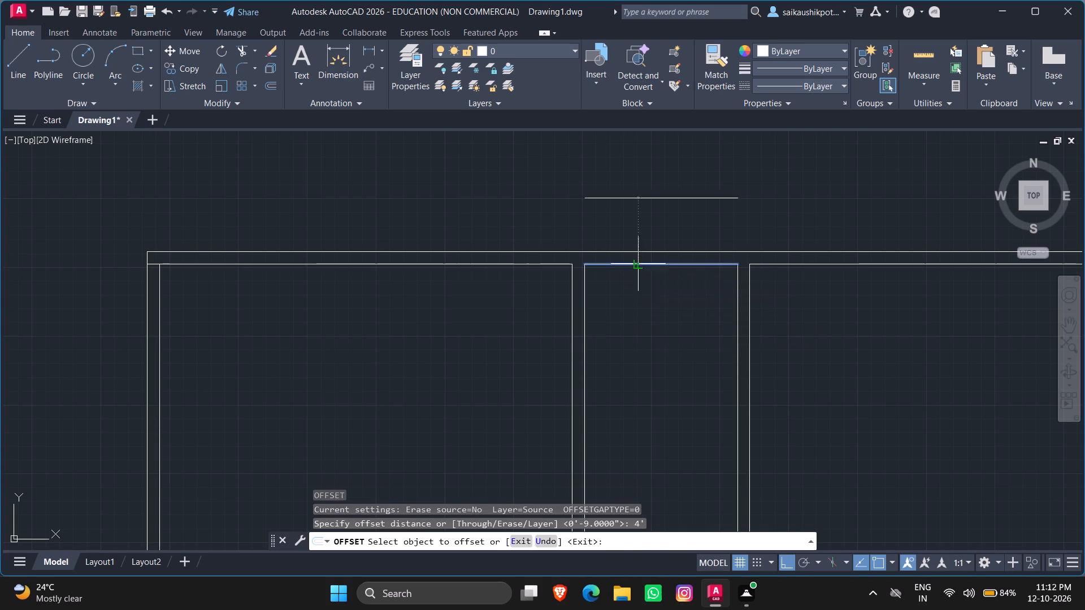
left_click_drag(638, 263, 637, 278)
left_click(633, 355)
key("Escape")
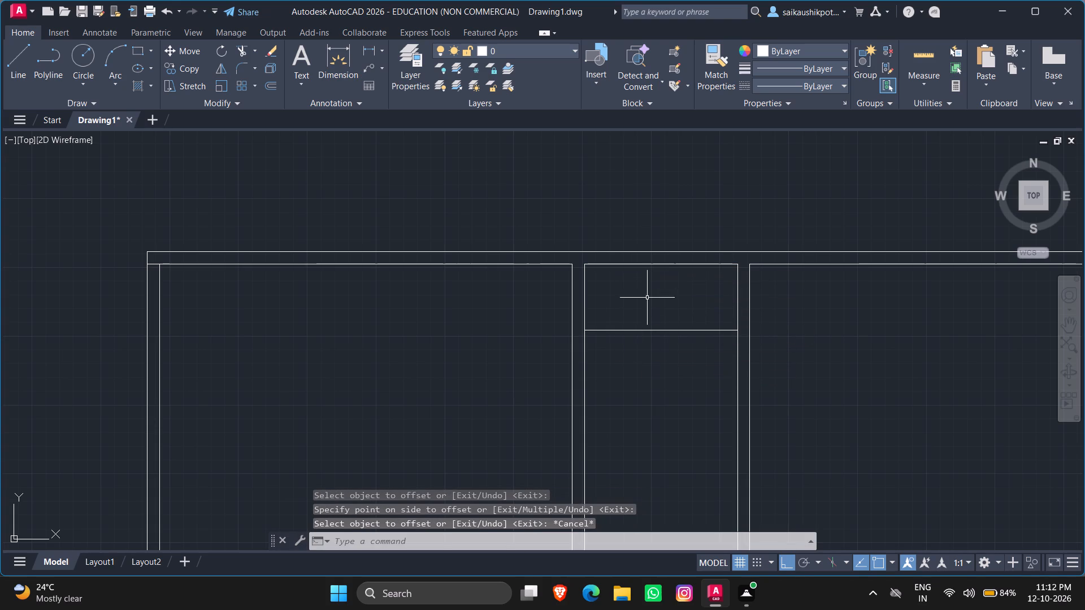
Stretch the upper ends of the middle room's two inner side lines up to the outer top wall line.
left_click(592, 281)
left_click(575, 282)
scroll(585, 259, "up", 2)
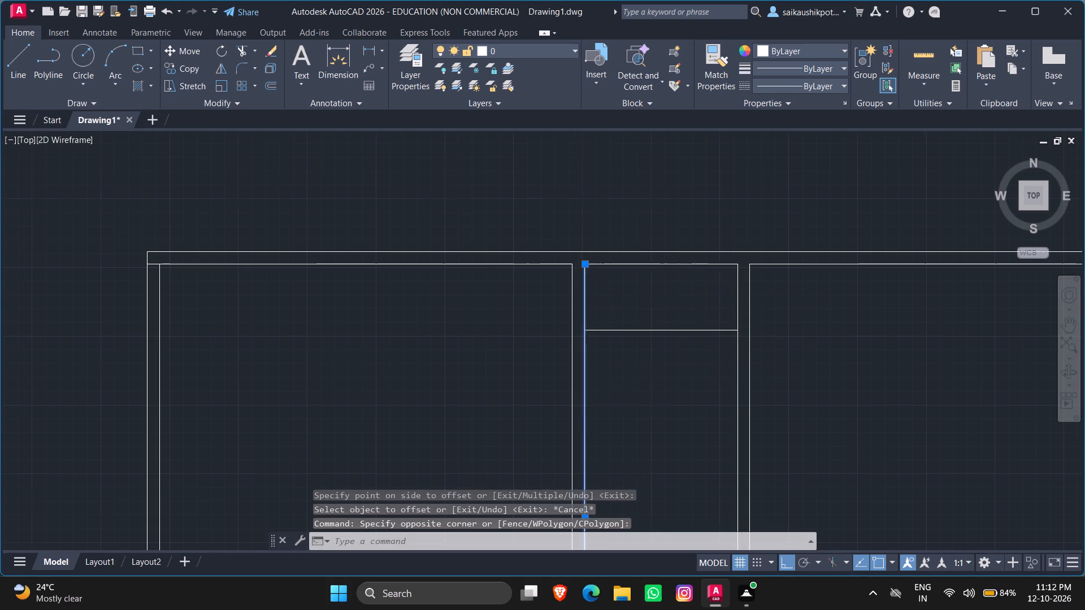
scroll(585, 259, "up", 1)
left_click(576, 280)
left_click(574, 233)
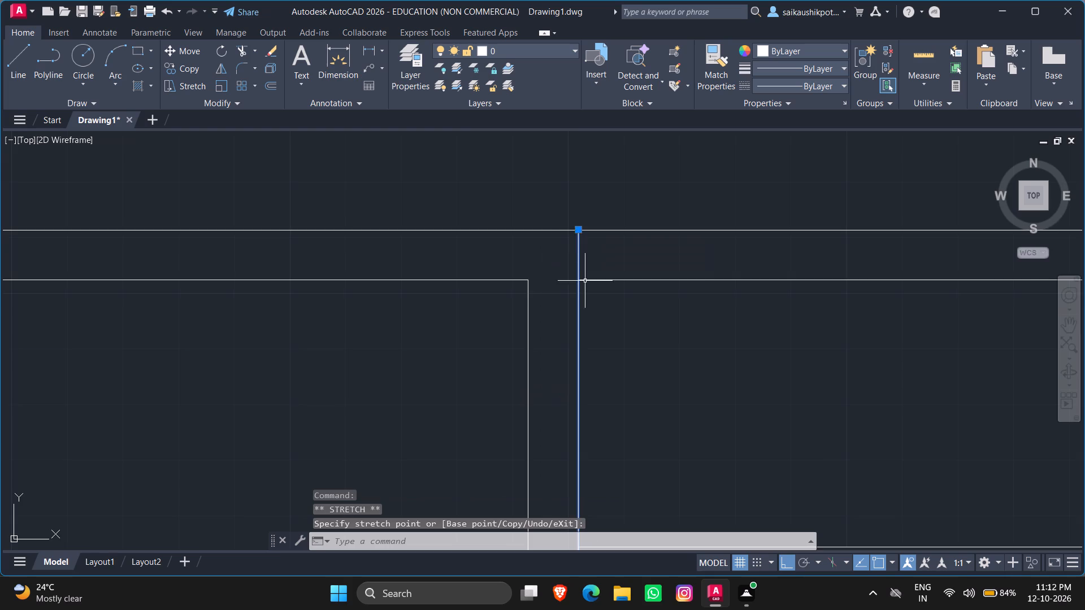
scroll(593, 291, "down", 3)
scroll(788, 321, "up", 3)
left_click_drag(767, 310, 762, 310)
left_click(689, 320)
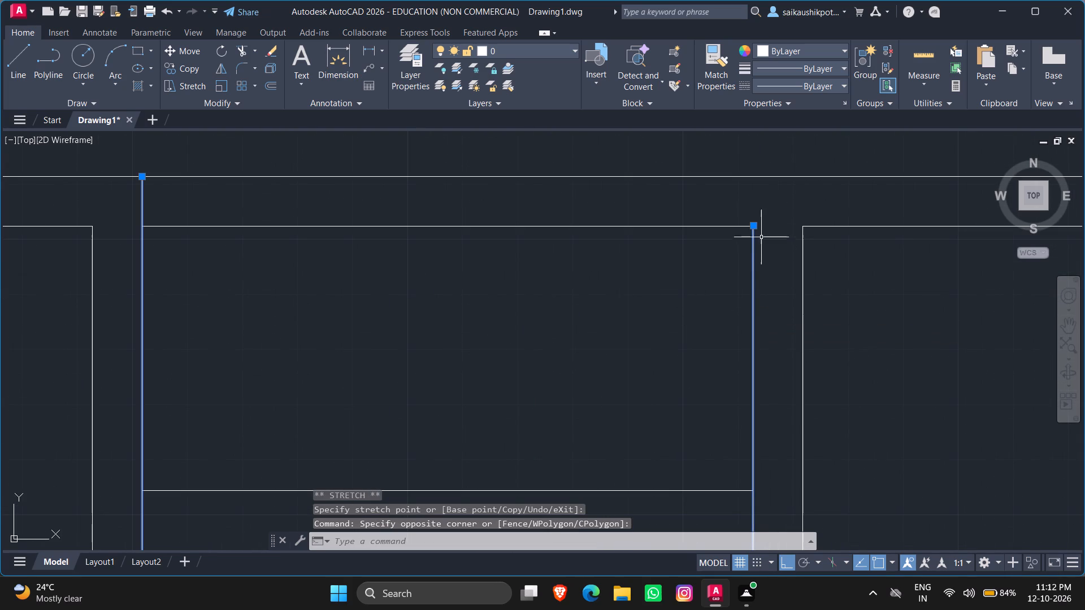
left_click(753, 225)
left_click(753, 177)
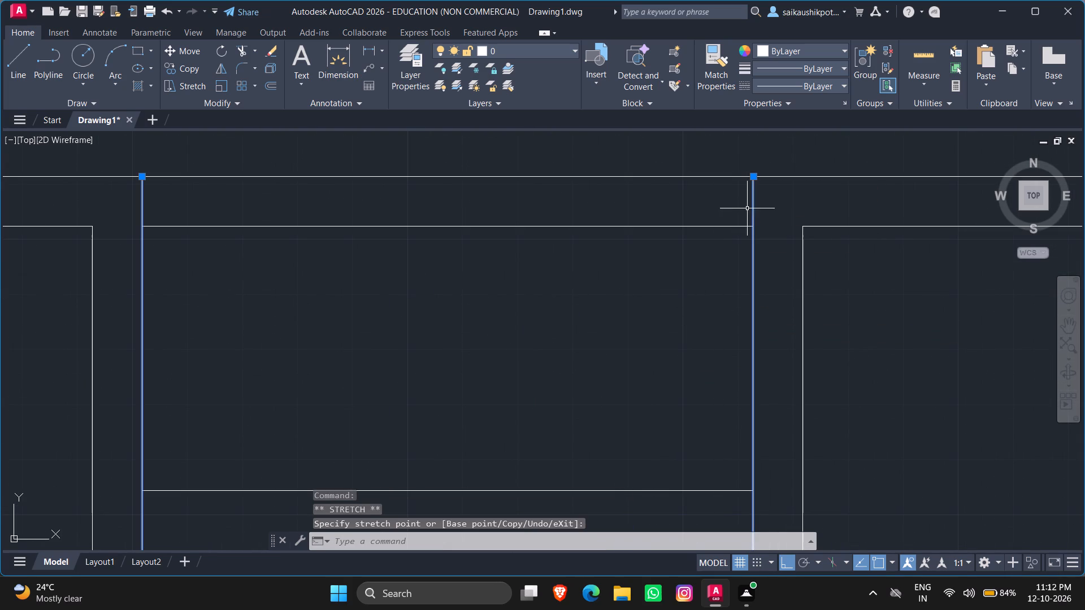
Trim both top wall lines between the middle room's side lines to open the recess above the offset line.
key("Escape")
key("Escape")
type("TR")
key("Return")
key("Return")
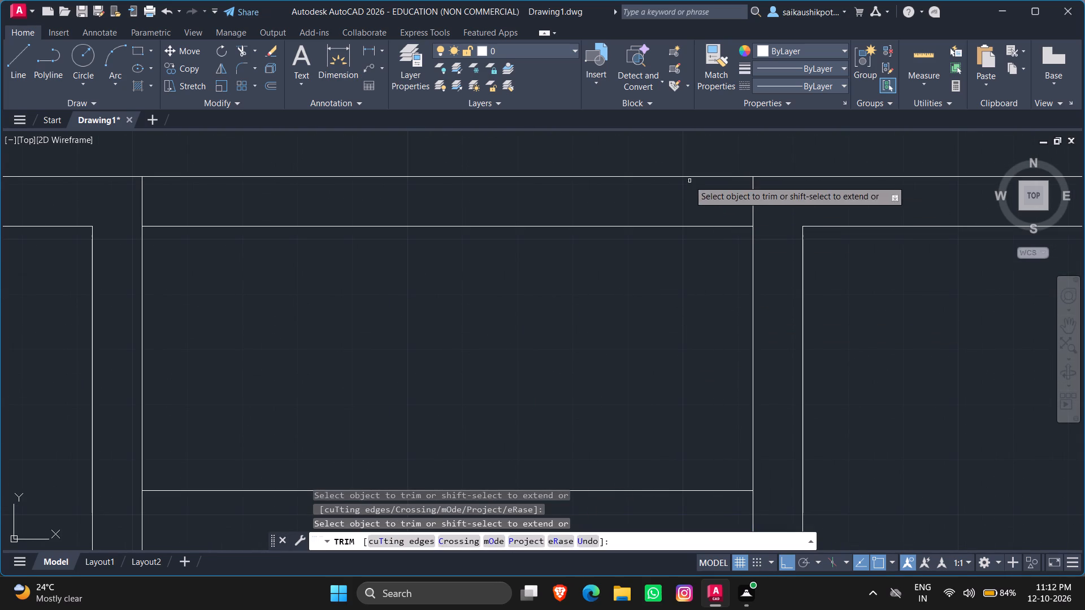
left_click_drag(672, 151, 650, 313)
scroll(648, 312, "down", 3)
key("Escape")
key("Escape")
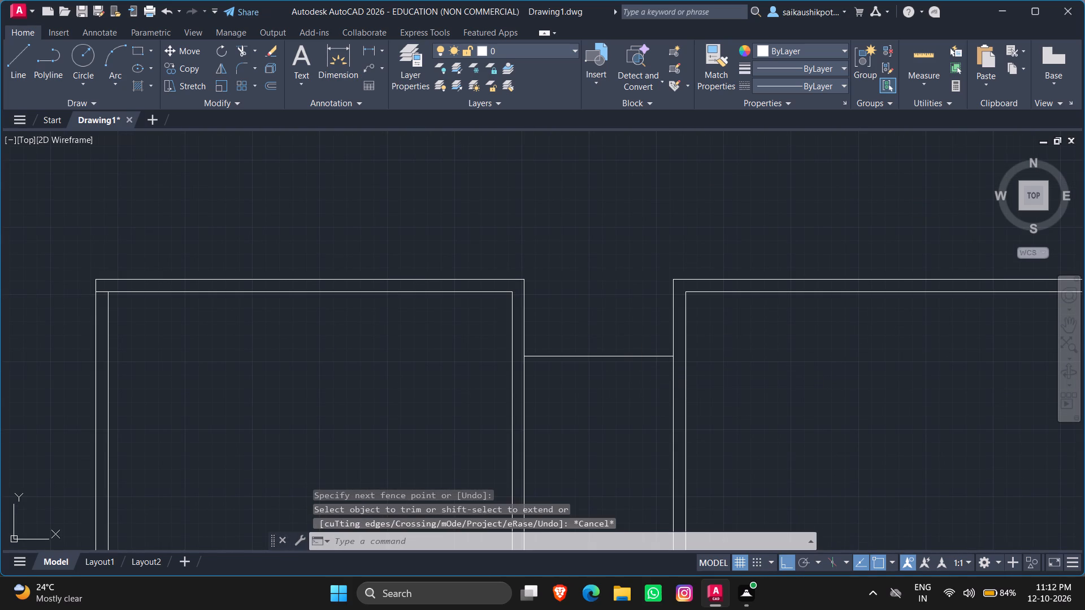
key("Escape")
key("Escape")
Offset the middle room's set-back top line 9" downward to give that wall its thickness.
key("o")
key("Return")
key("9")
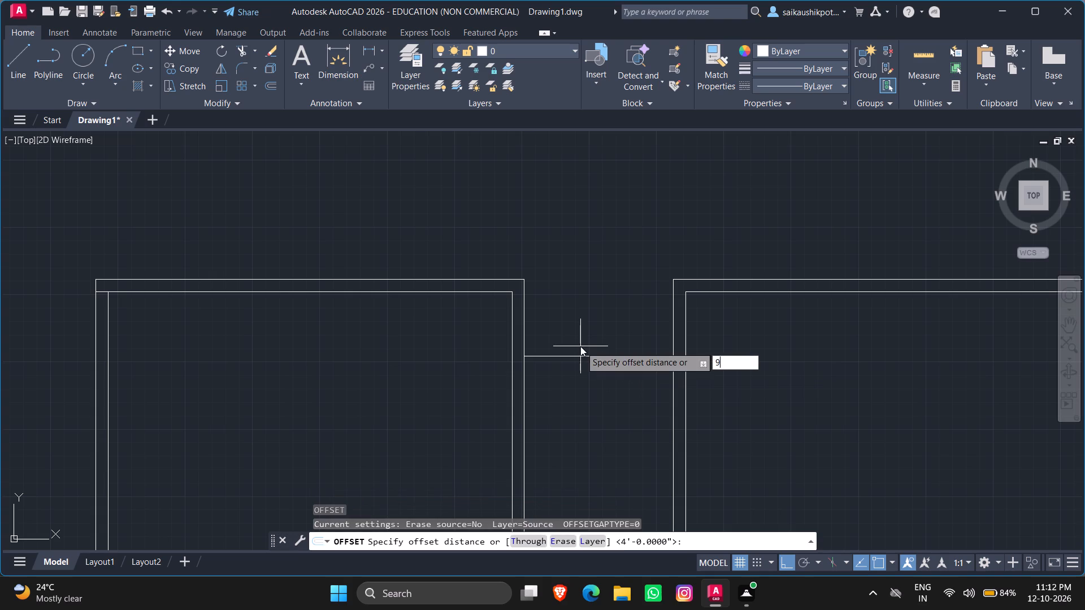
key("shift+quotedbl")
key("Return")
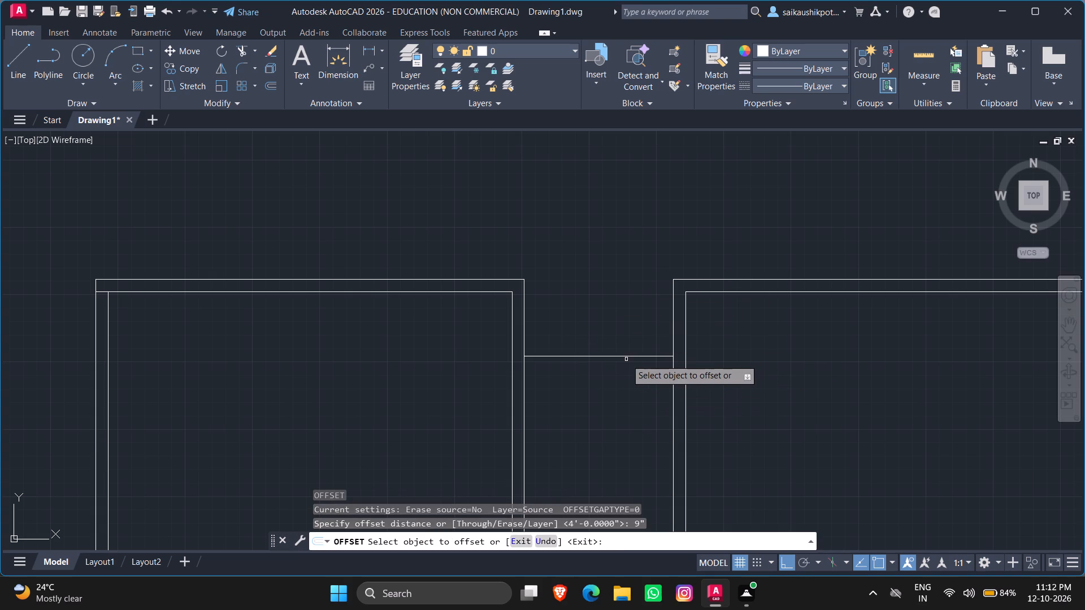
double_click(620, 355)
double_click(617, 402)
key("Escape")
key("Escape")
scroll(659, 297, "down", 2)
scroll(635, 342, "up", 2)
key("Escape")
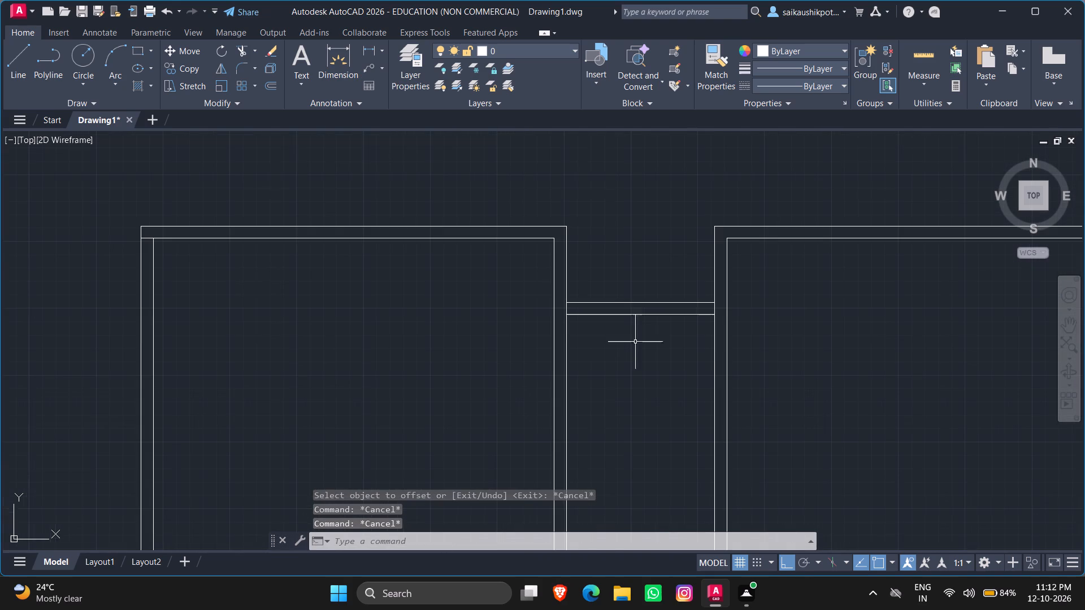
Trim the middle room's two side lines between the 9" wall lines to open both wall junctions.
scroll(635, 342, "up", 1)
type("TR")
key("Return")
key("Return")
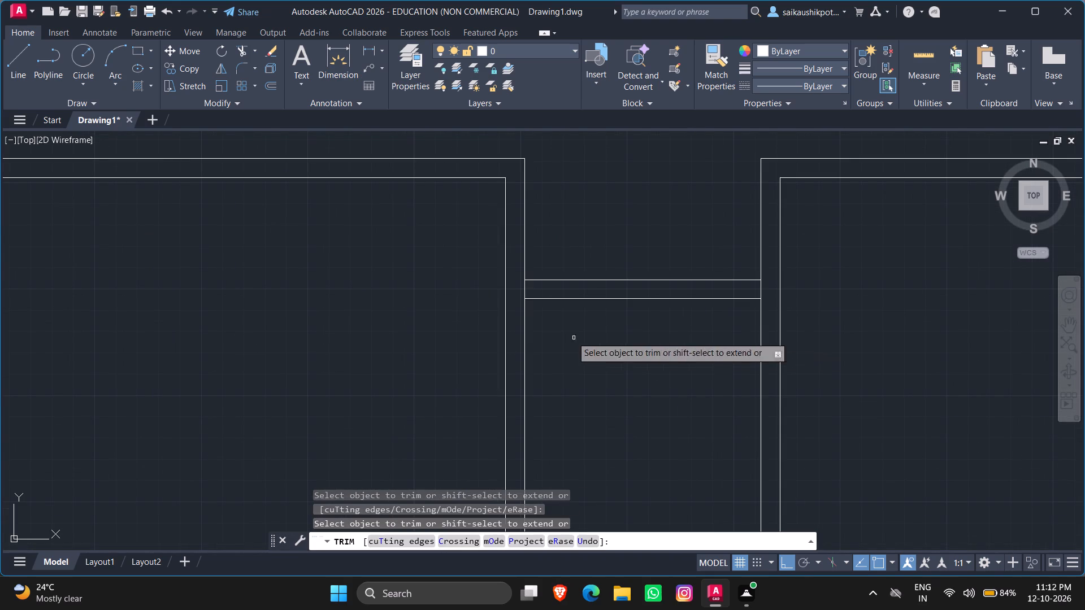
left_click(527, 290)
left_click(515, 291)
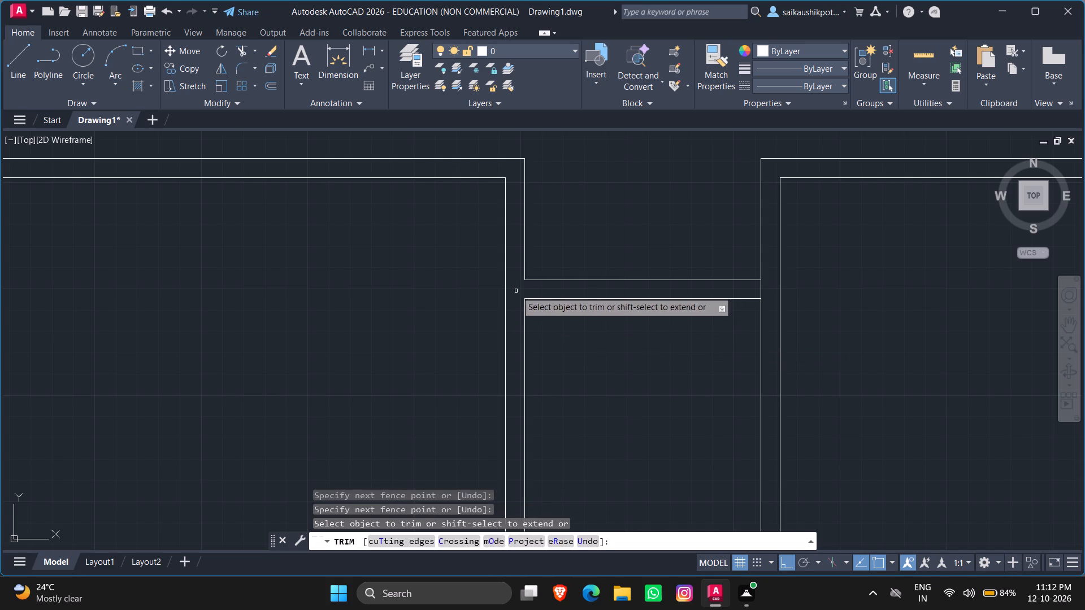
left_click_drag(765, 293, 755, 292)
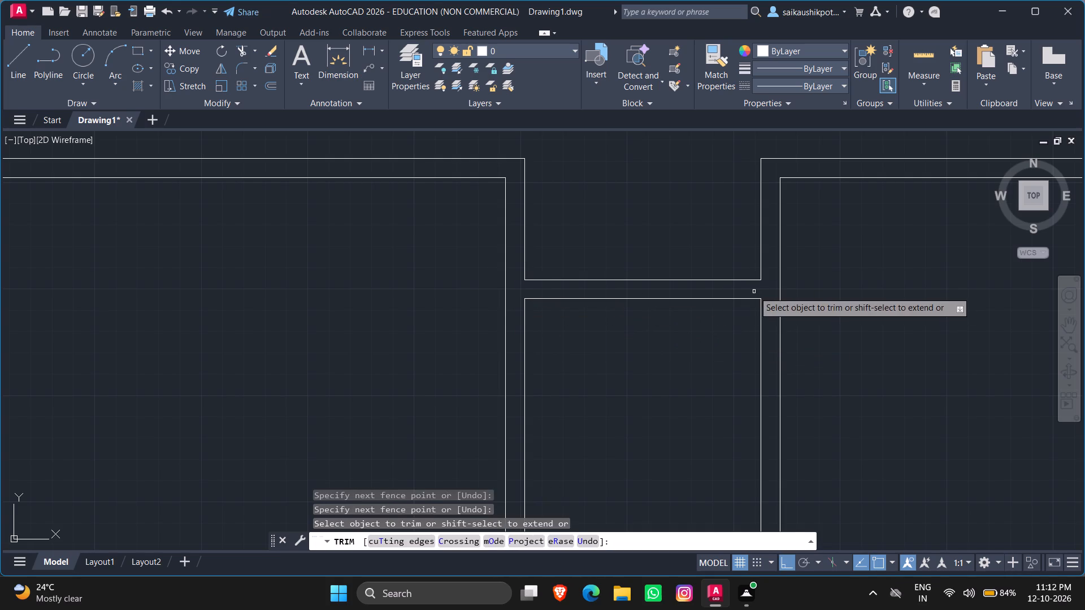
key("Escape")
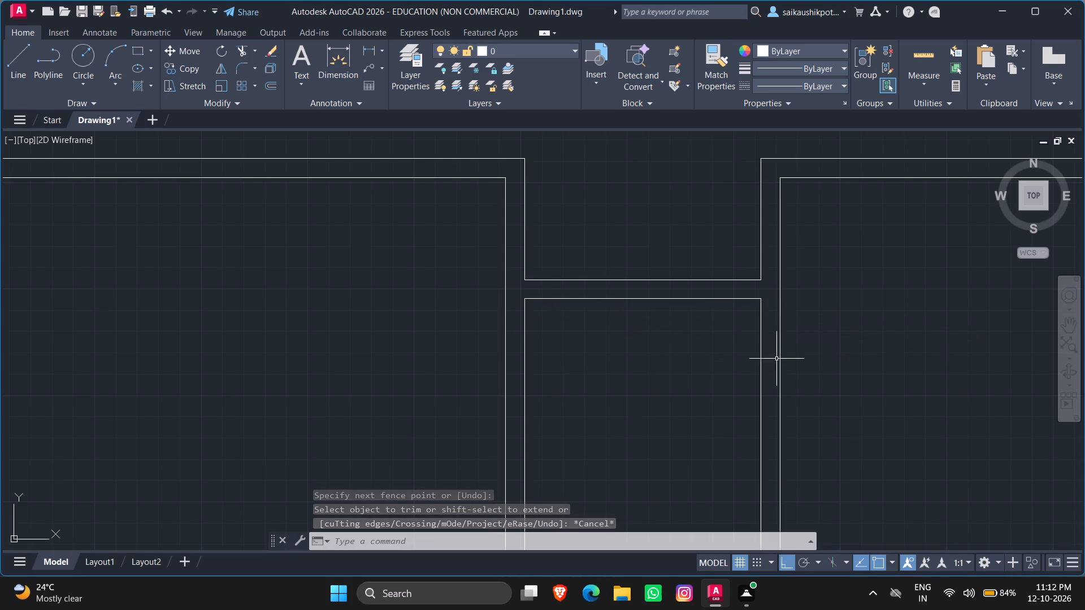
Offset the inner top wall line of the middle room 5' downward.
key("o")
key("Return")
type("5'")
key("Return")
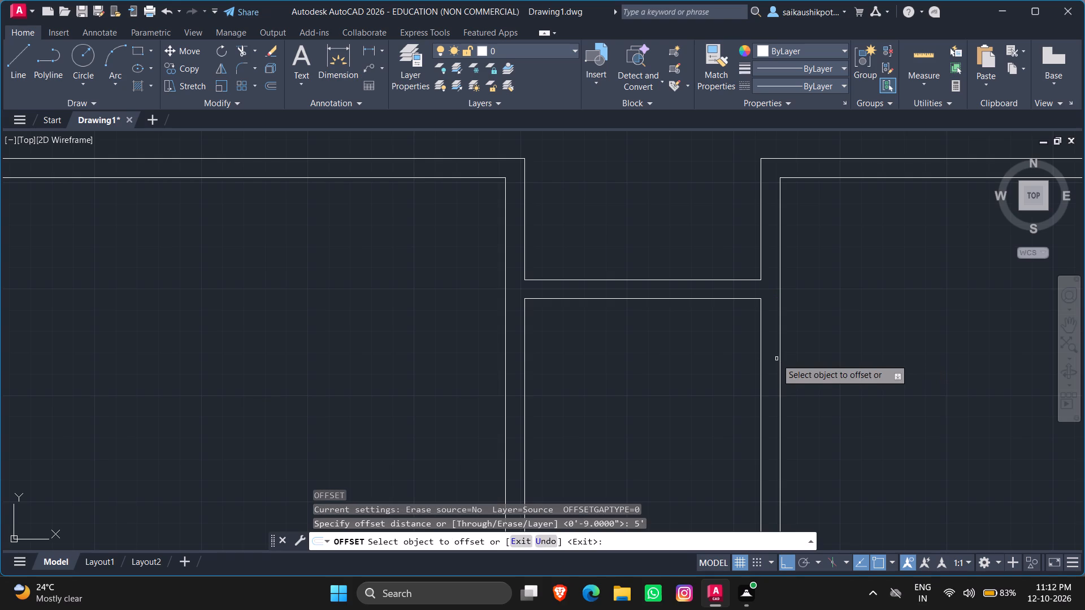
left_click(654, 300)
left_click(663, 365)
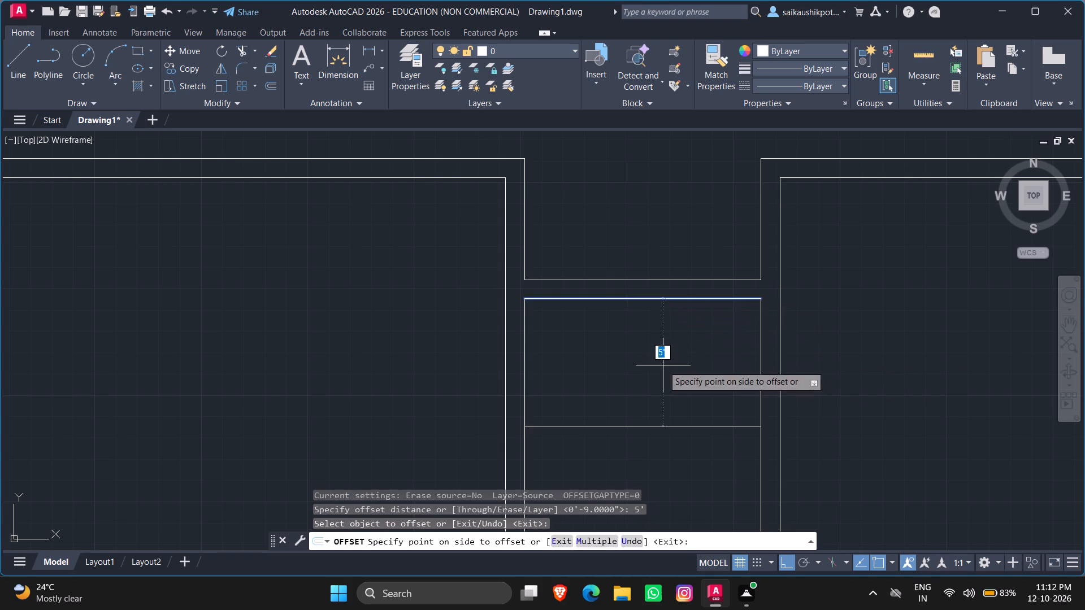
scroll(664, 365, "down", 3)
left_click(663, 429)
key("Escape")
key("Escape")
key("Escape")
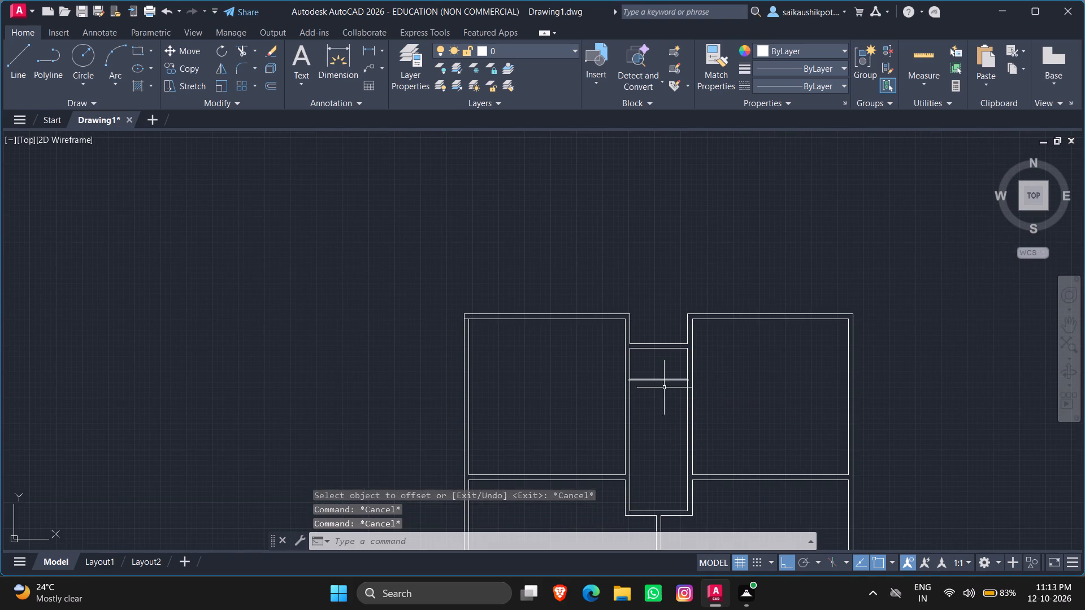
key("Escape")
key("Escape")
key("Escape")
Offset the new cross line in the middle room 10' downward to add a second cross line.
key("o")
key("Return")
type("10")
key("apostrophe")
key("Return")
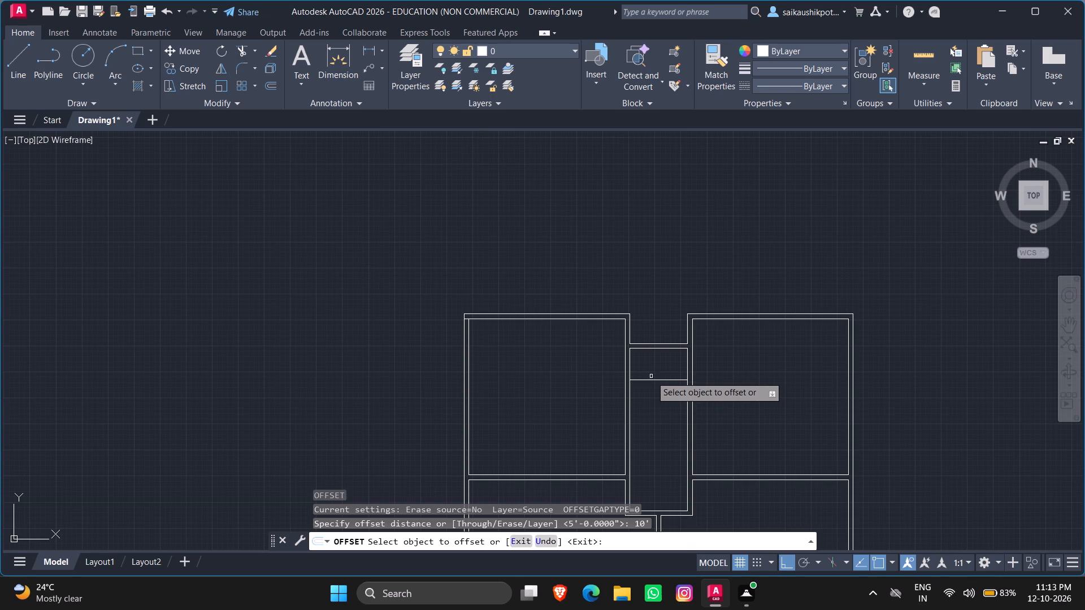
left_click(651, 376)
left_click(652, 380)
left_click(653, 464)
key("Escape")
key("Escape")
key("Escape")
key("Escape")
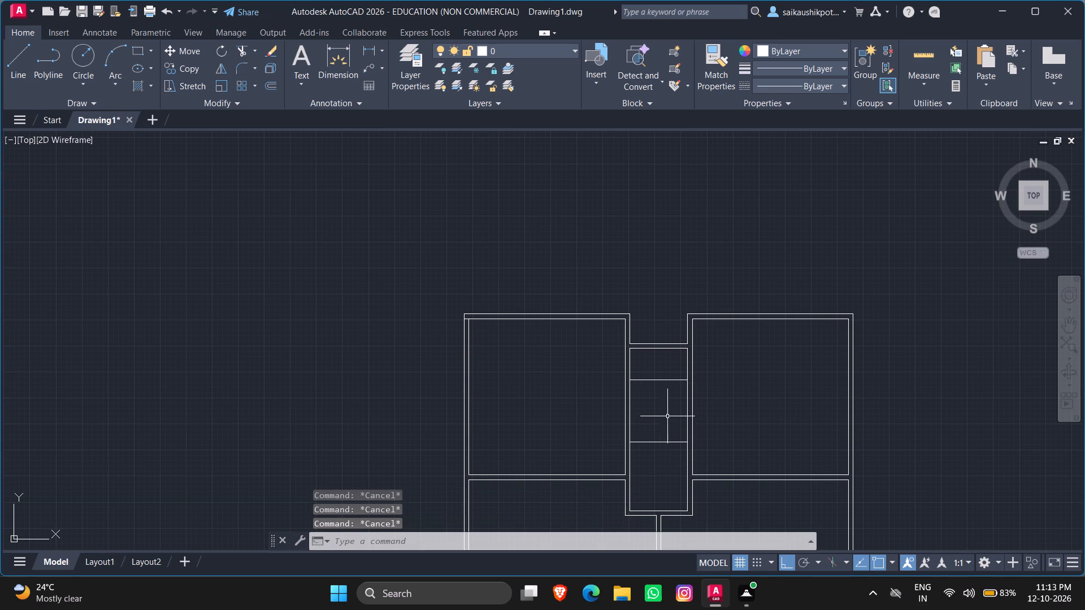
Measure the space between the two cross lines in the middle room with the quick measure tool.
scroll(662, 418, "up", 1)
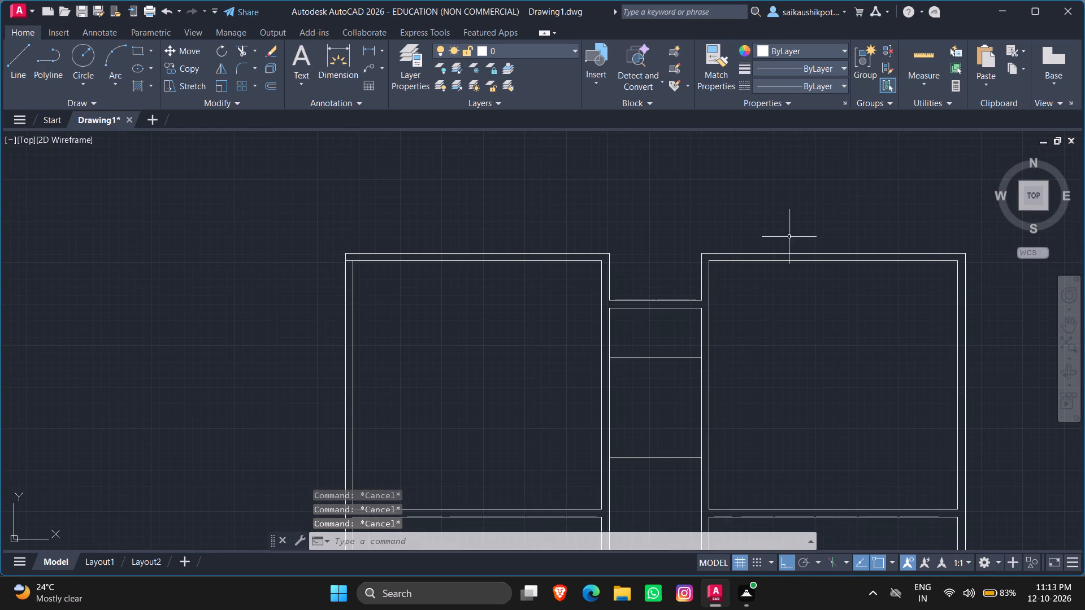
left_click(932, 59)
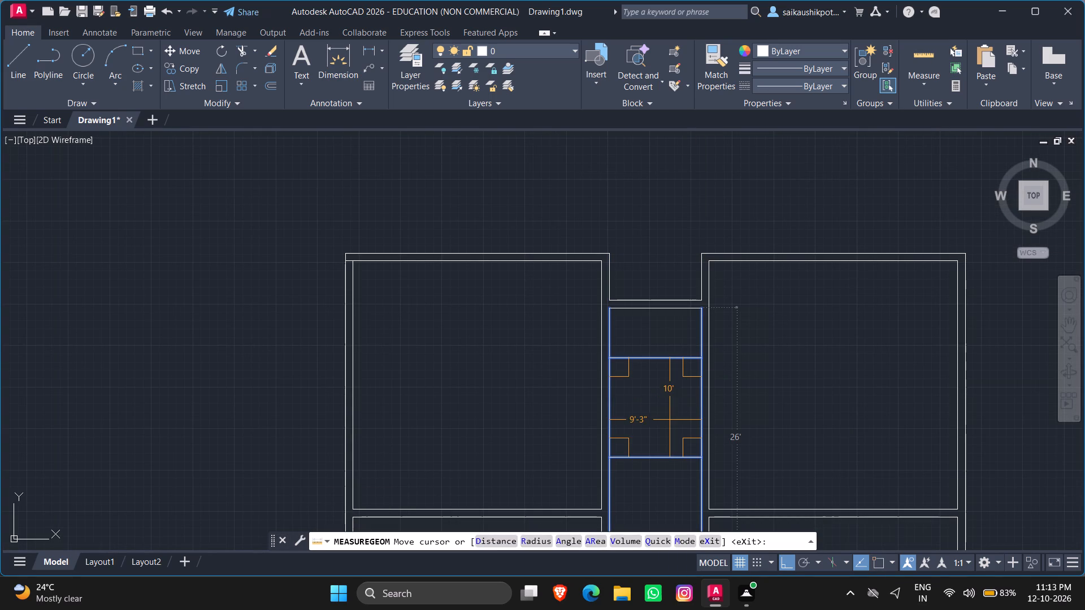
key("Escape")
key("Escape")
key("Escape")
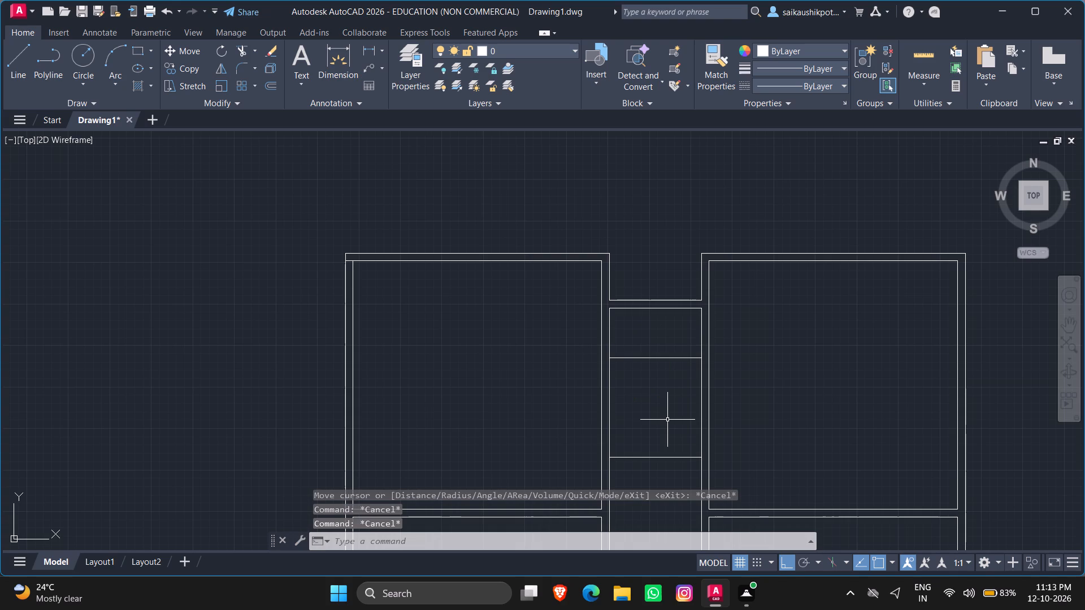
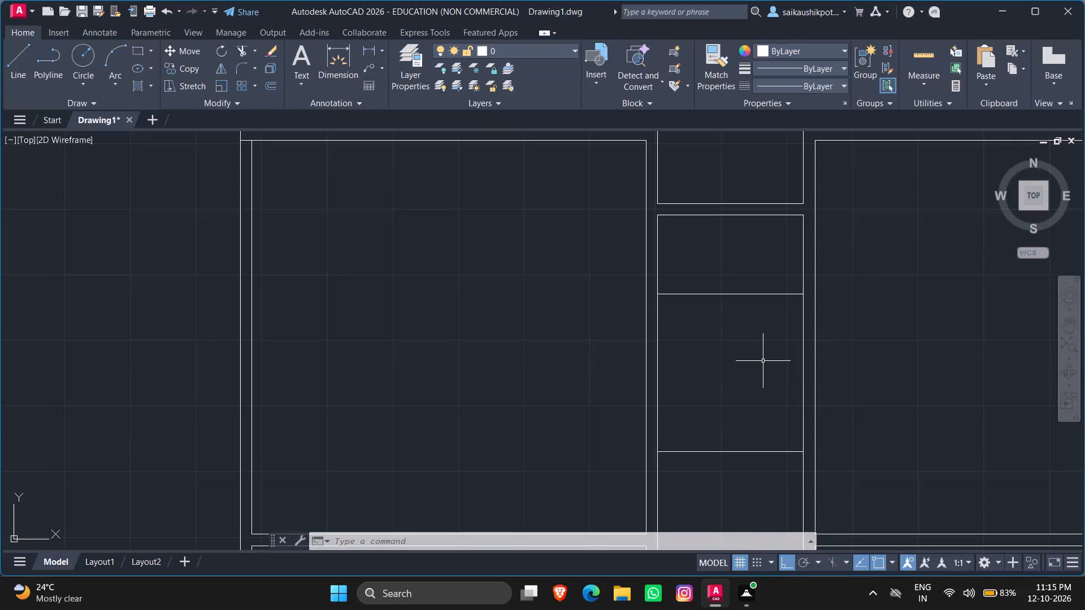
Offset the middle room's left inner side line 4.65' into the room to form a lengthwise centre line.
key("o")
key("Return")
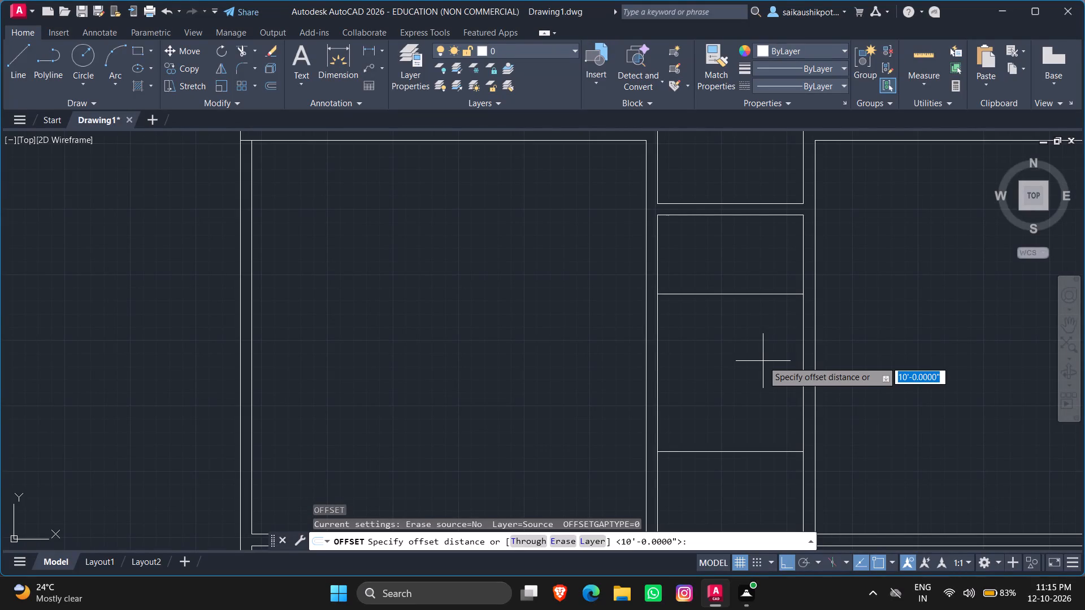
key("4")
type(".65")
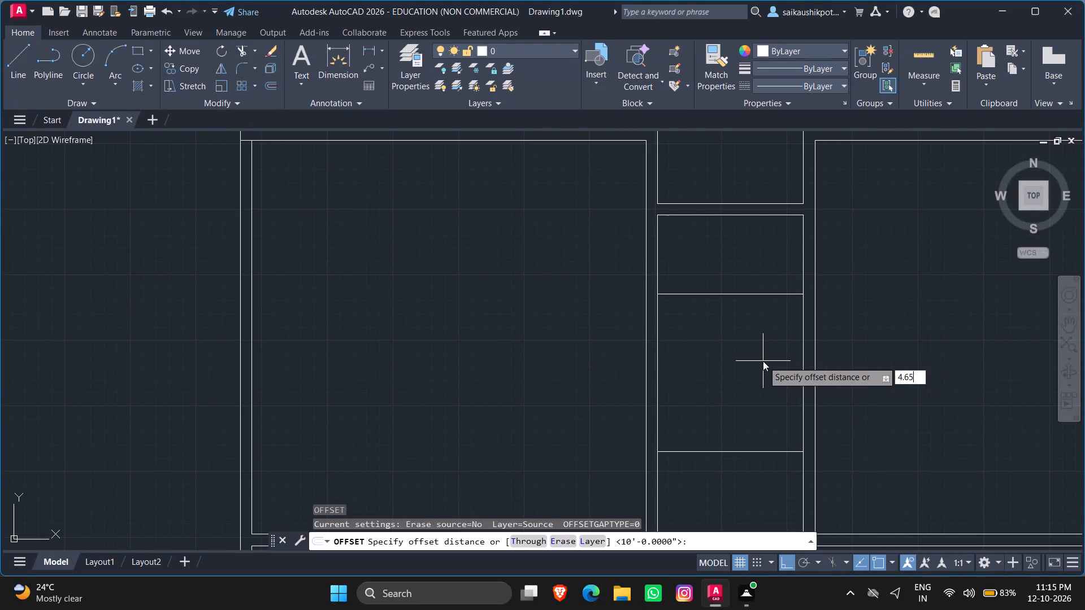
key("apostrophe")
key("Return")
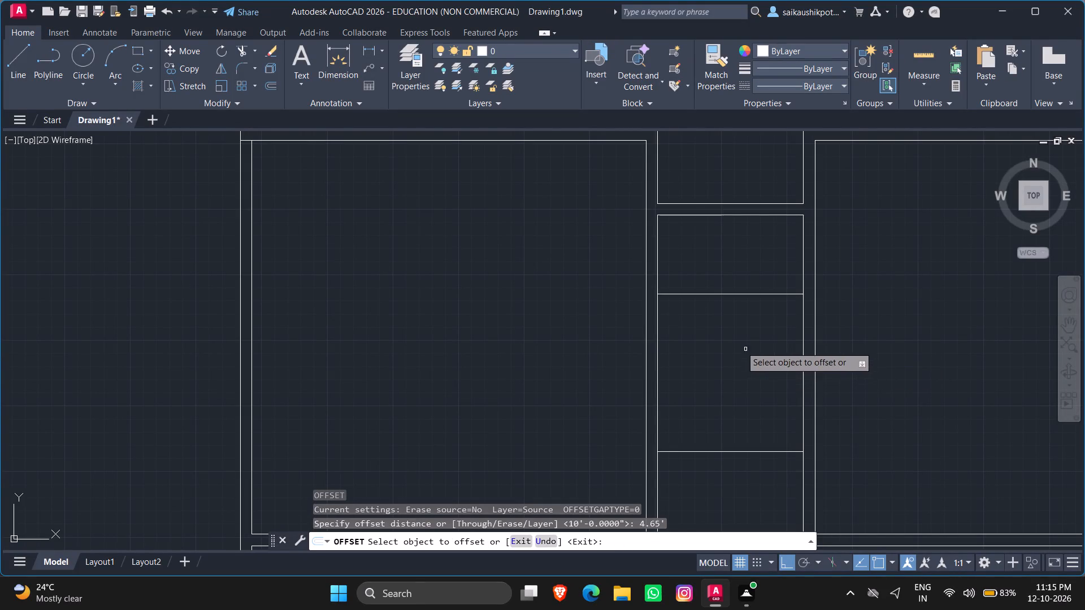
left_click(659, 328)
left_click(705, 346)
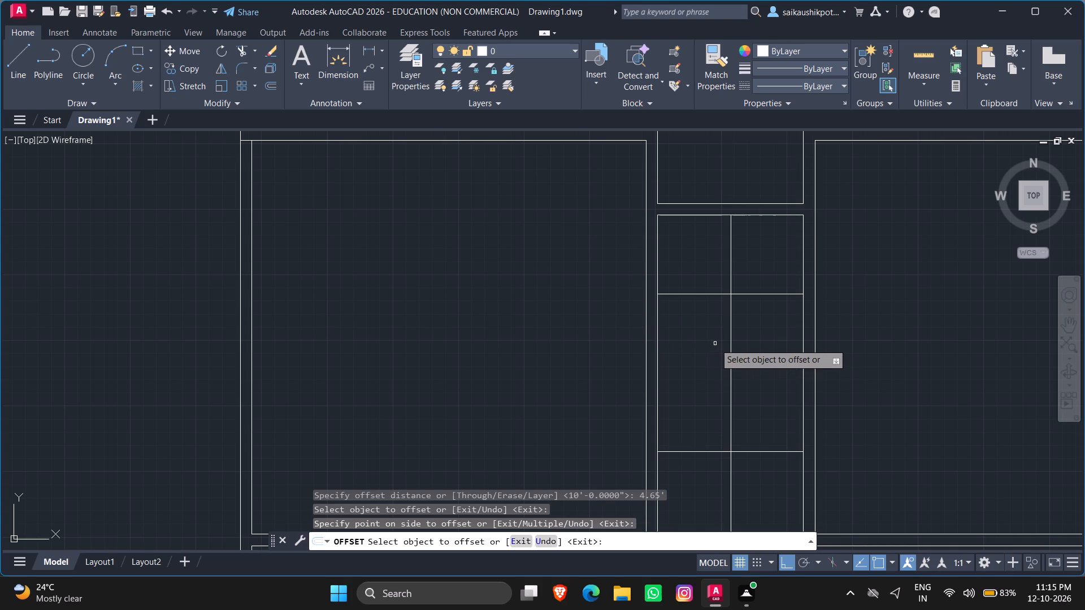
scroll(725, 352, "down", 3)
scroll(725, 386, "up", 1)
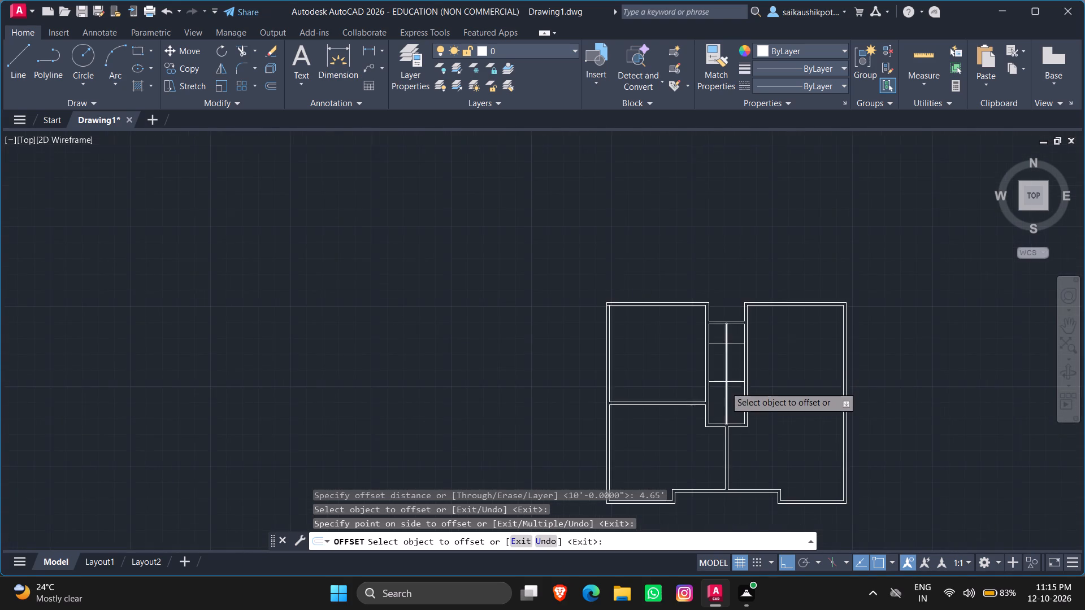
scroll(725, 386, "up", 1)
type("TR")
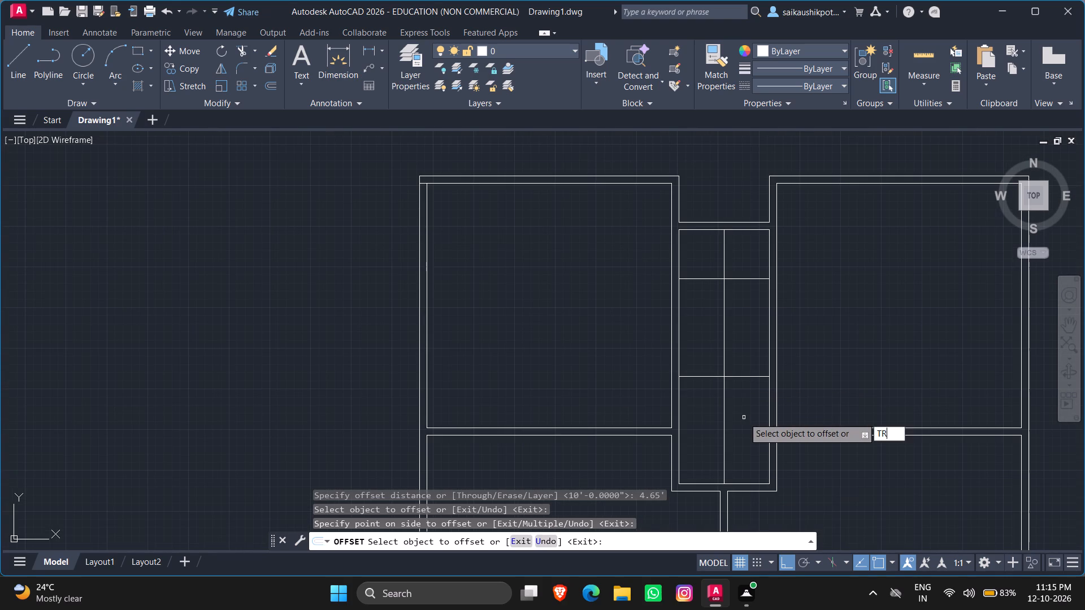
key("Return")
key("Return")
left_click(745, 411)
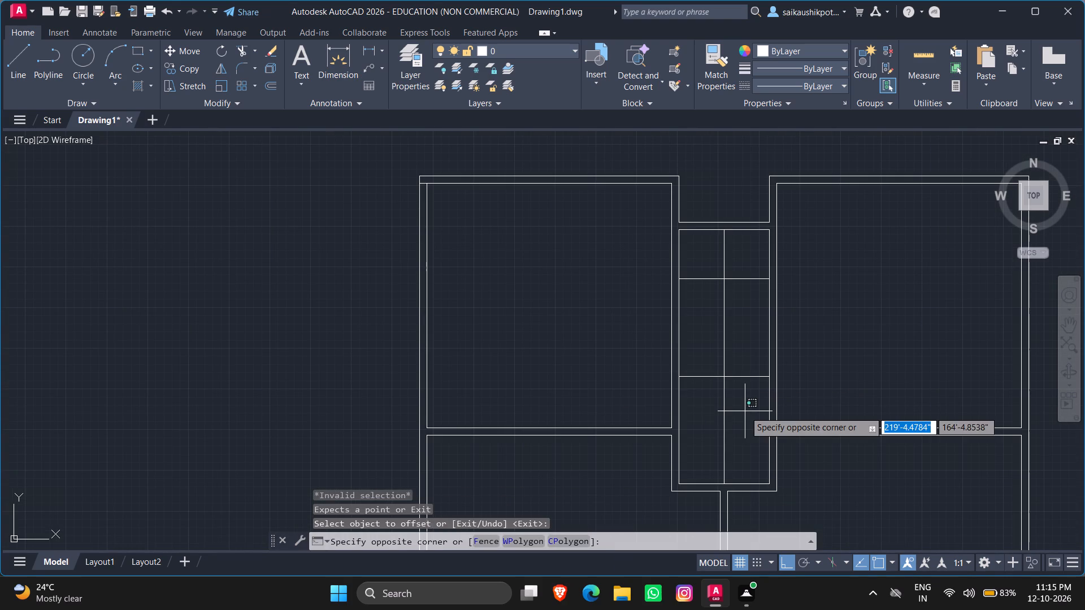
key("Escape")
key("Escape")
Trim the centre line below the lower cross line and above the upper cross line, keeping only the middle segment.
type("TR")
key("Return")
key("Return")
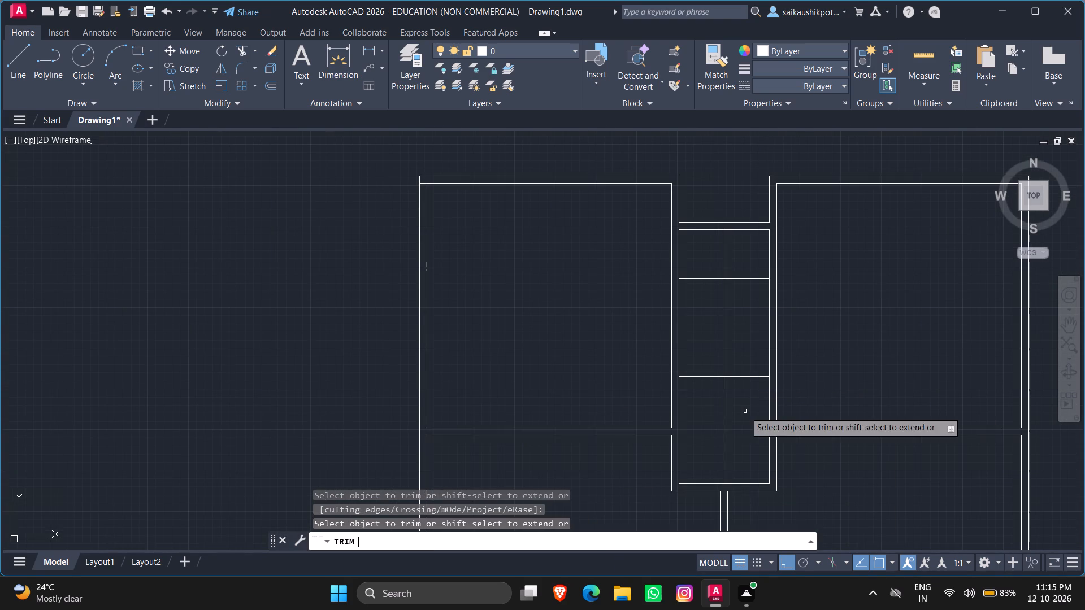
left_click(726, 415)
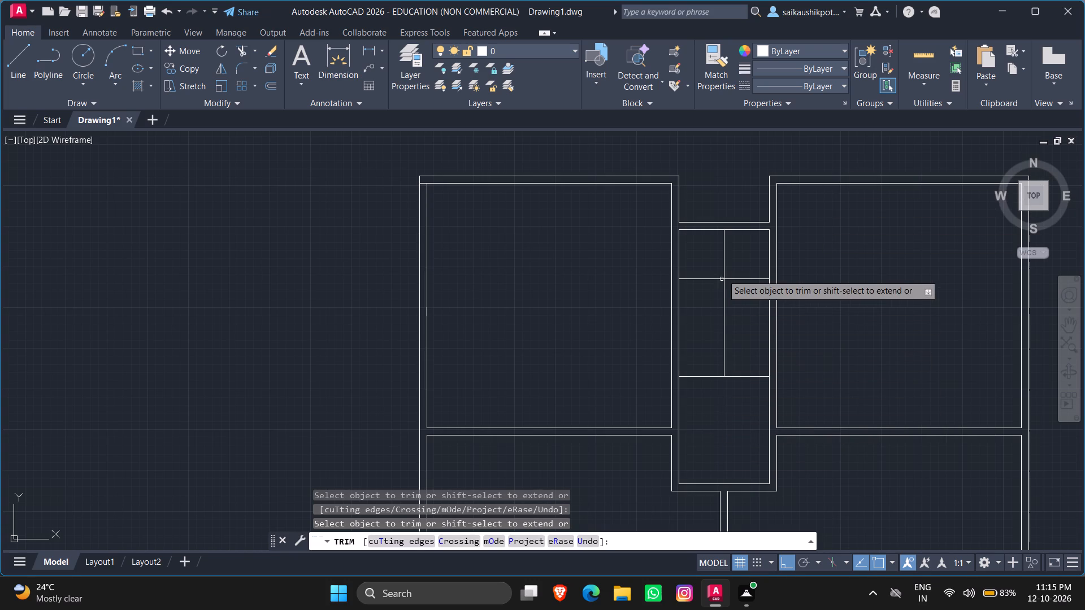
left_click(723, 258)
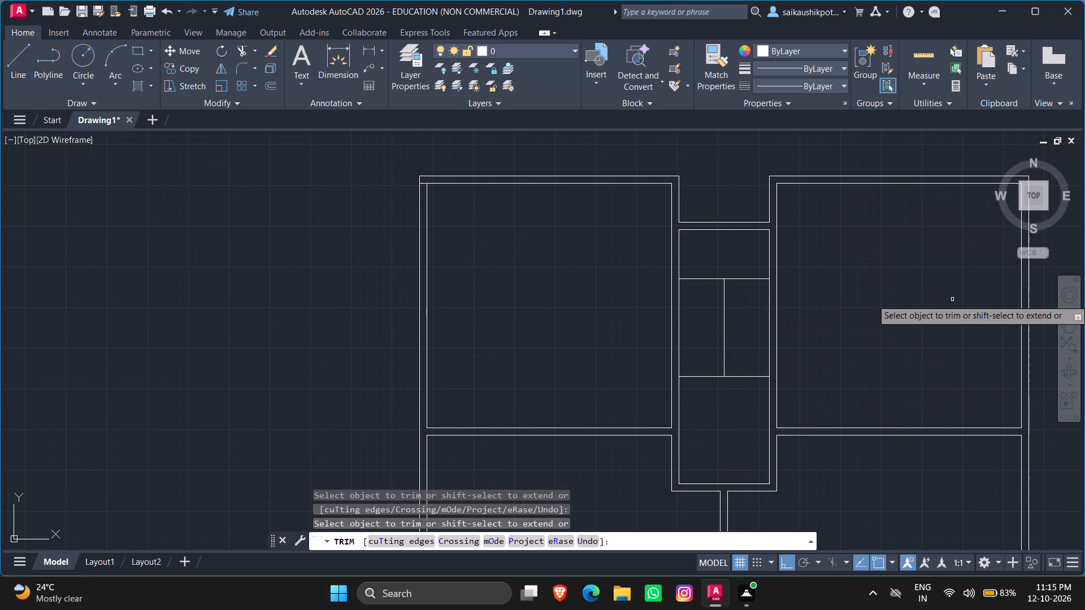
key("Escape")
key("Escape")
Offset the upper cross line downward repeatedly at 1' spacing to add the first six stair tread lines.
key("o")
key("Return")
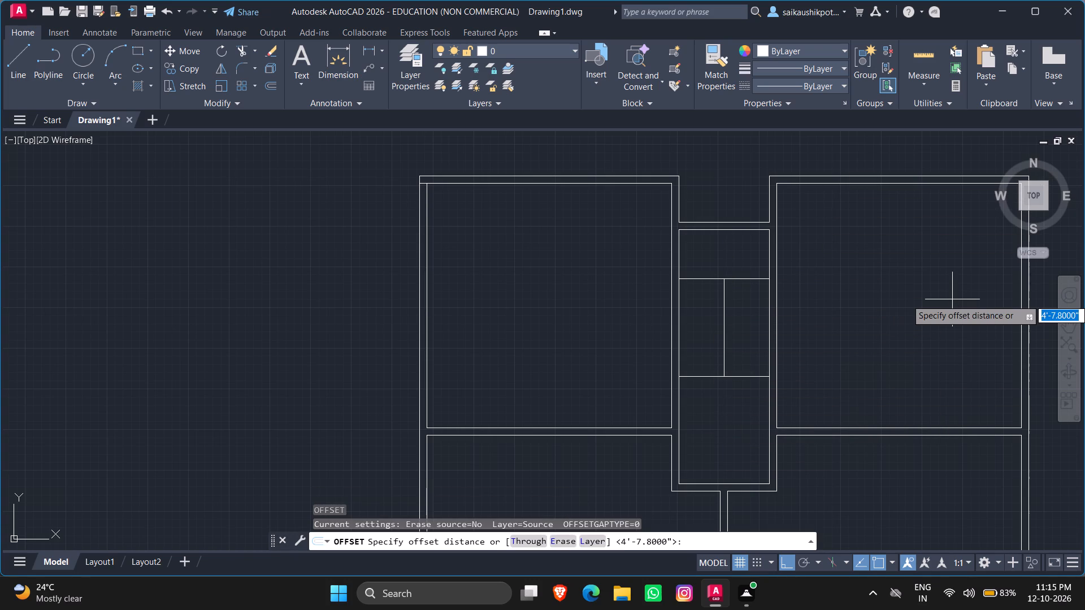
key("1")
key("apostrophe")
key("Return")
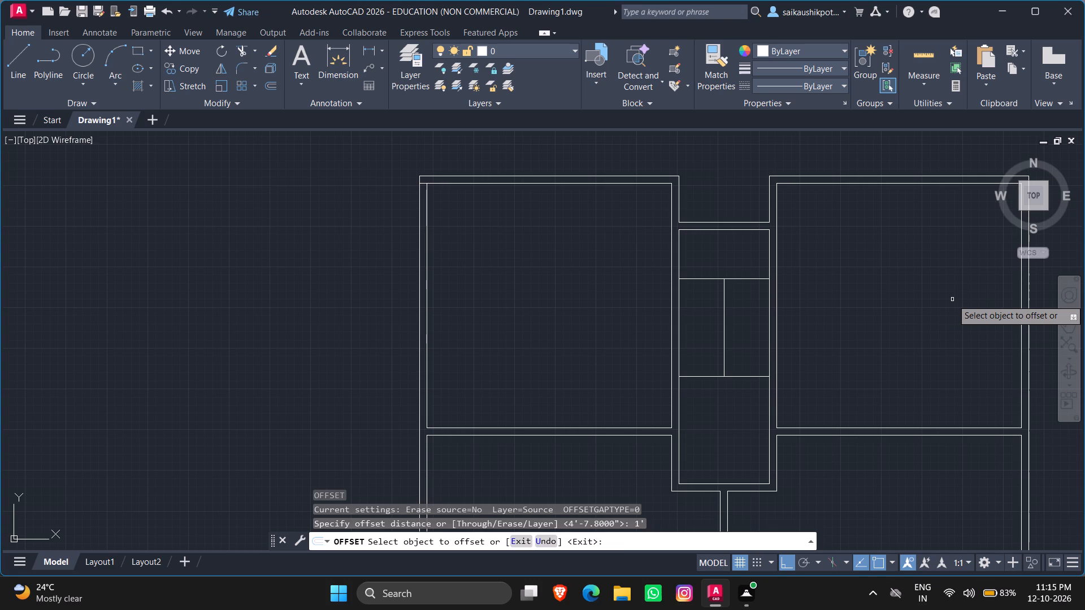
scroll(739, 271, "up", 2)
left_click(727, 290)
left_click(722, 325)
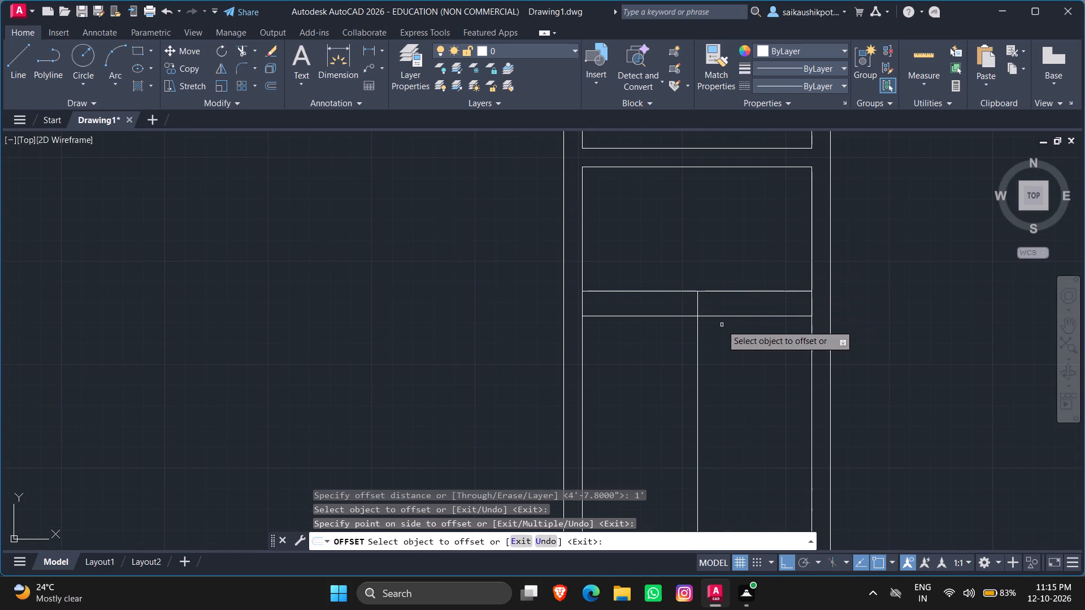
left_click(715, 317)
left_click(716, 360)
left_click(710, 343)
double_click(714, 365)
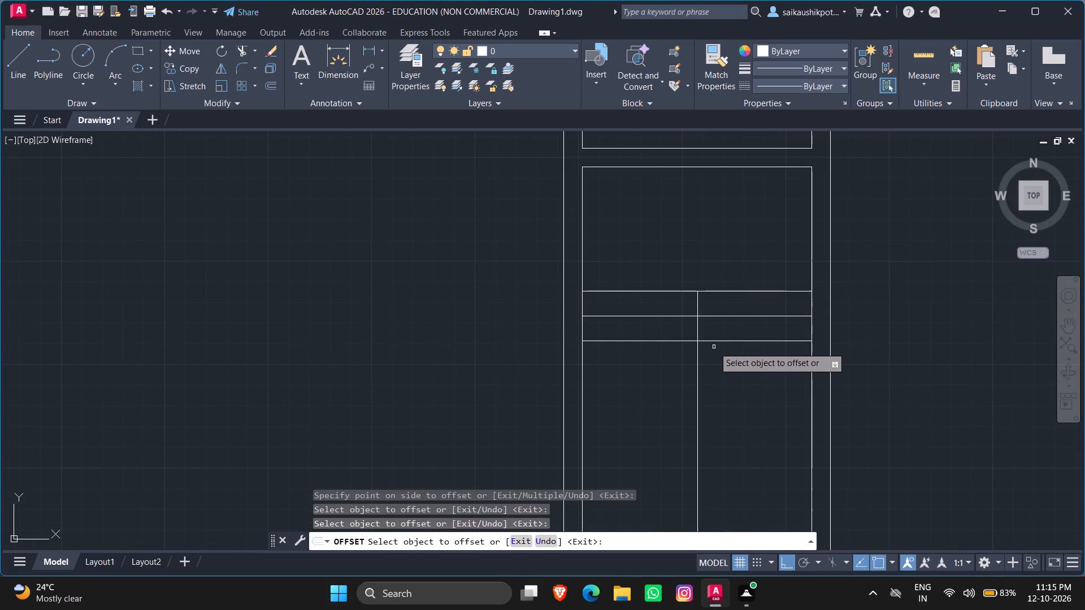
double_click(711, 342)
left_click(711, 383)
left_click(713, 367)
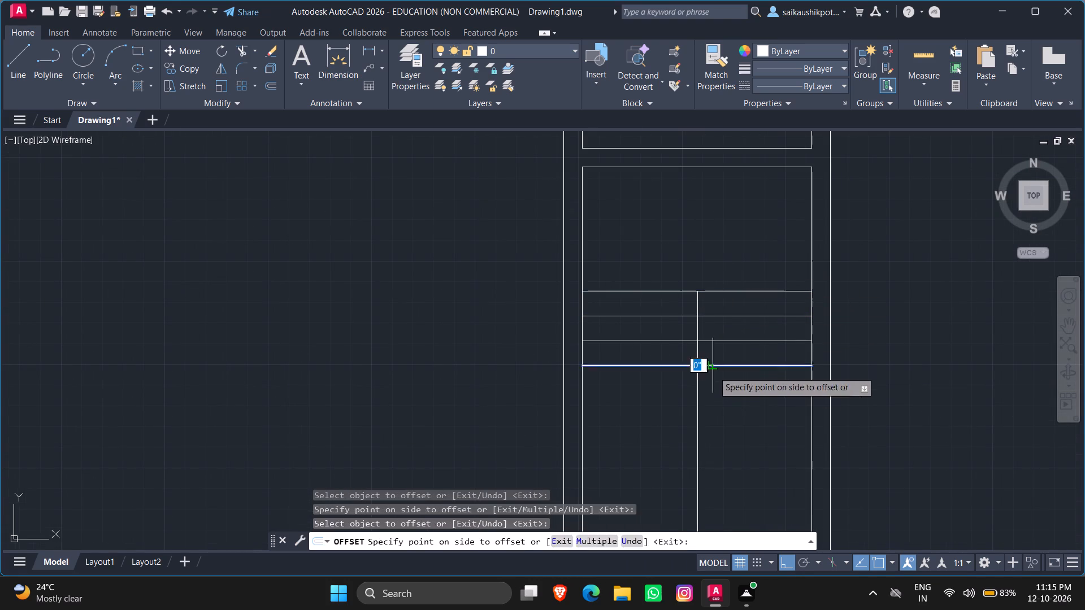
double_click(723, 408)
left_click(721, 390)
left_click(723, 419)
left_click(721, 417)
left_click(721, 428)
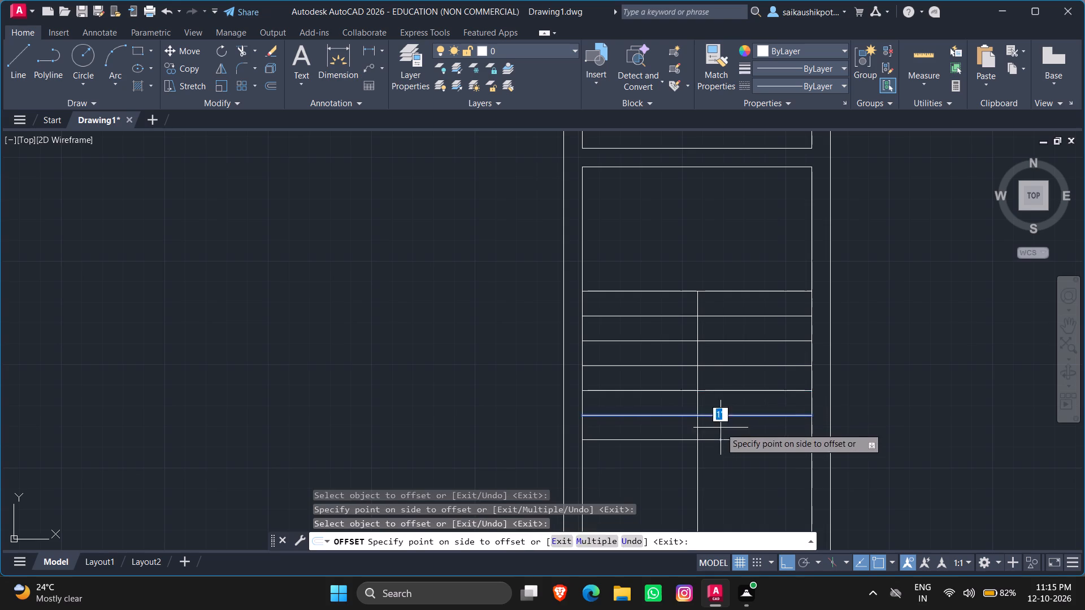
Continue the 1' offsets downward with three more tread lines to fill the space above the lower cross line.
scroll(731, 372, "down", 2)
scroll(726, 390, "up", 2)
left_click(726, 413)
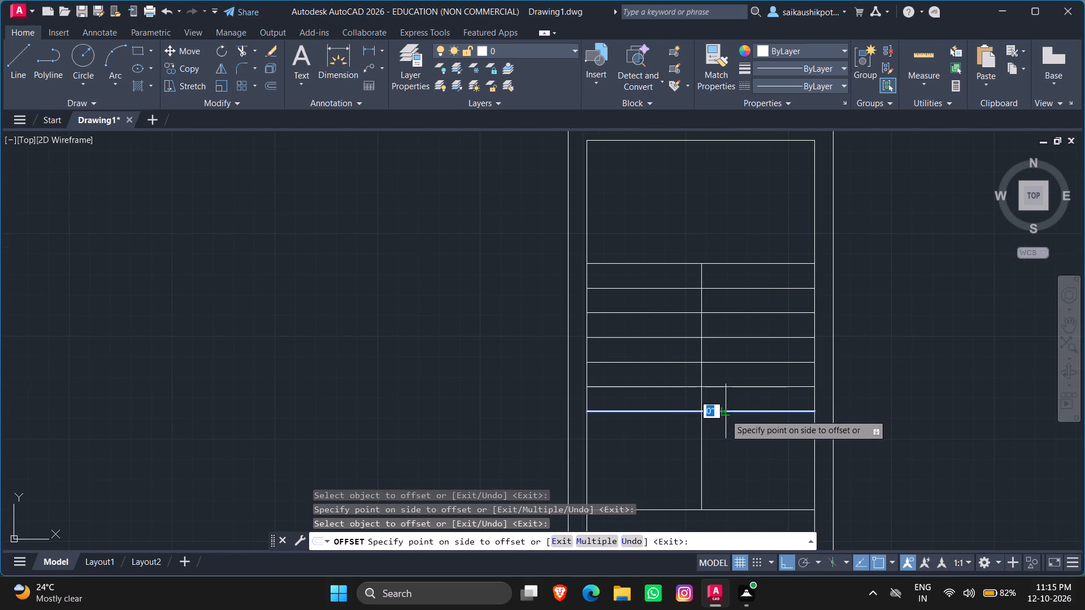
left_click(713, 452)
left_click(709, 437)
left_click(717, 455)
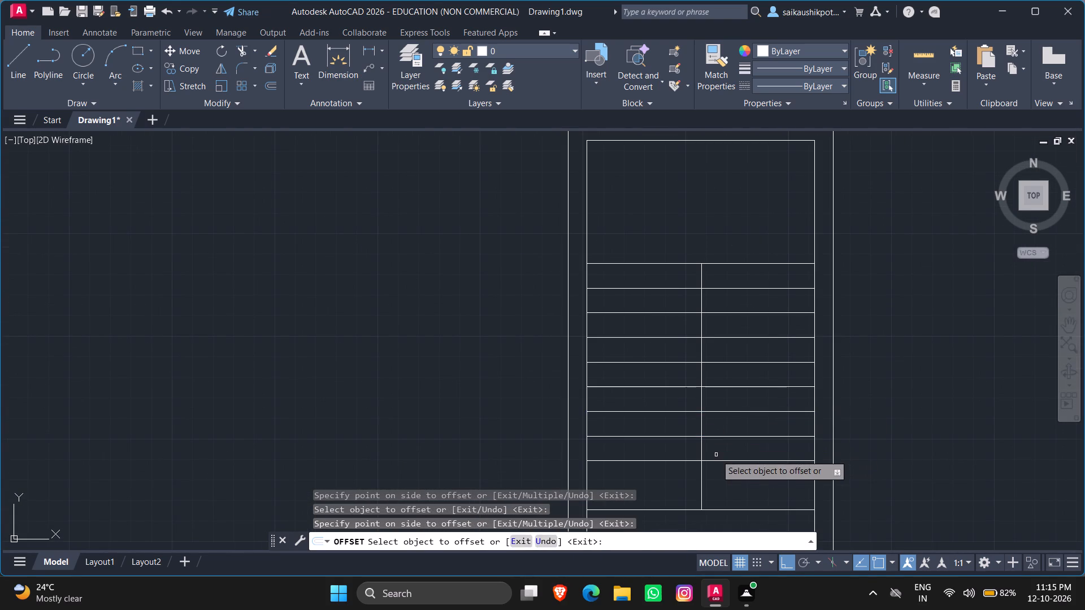
left_click(719, 460)
left_click(718, 477)
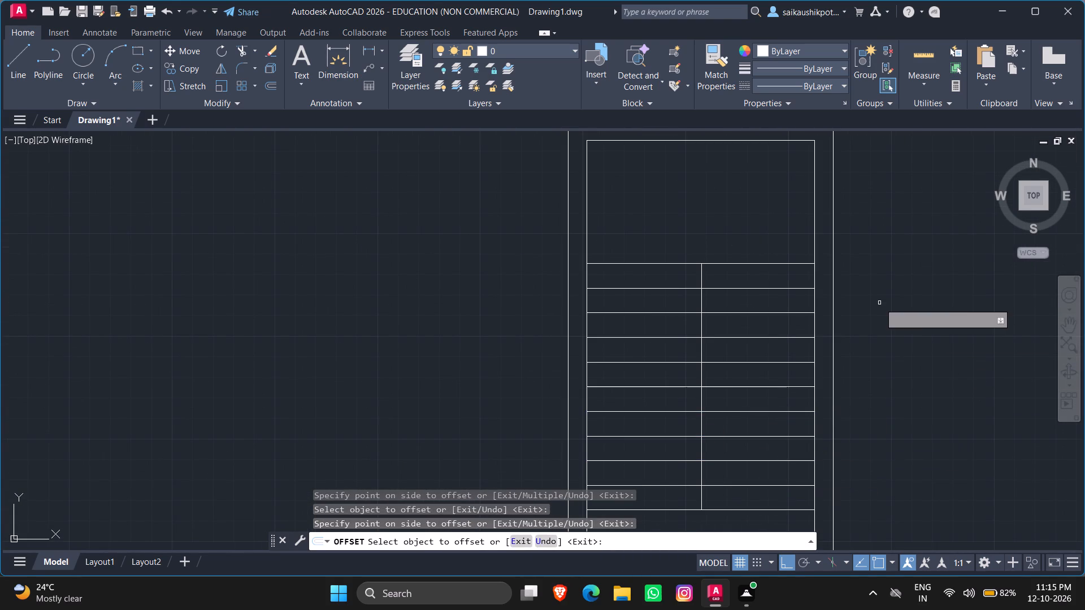
key("Escape")
key("Escape")
Offset the stair's centre line 6" to both sides.
key("o")
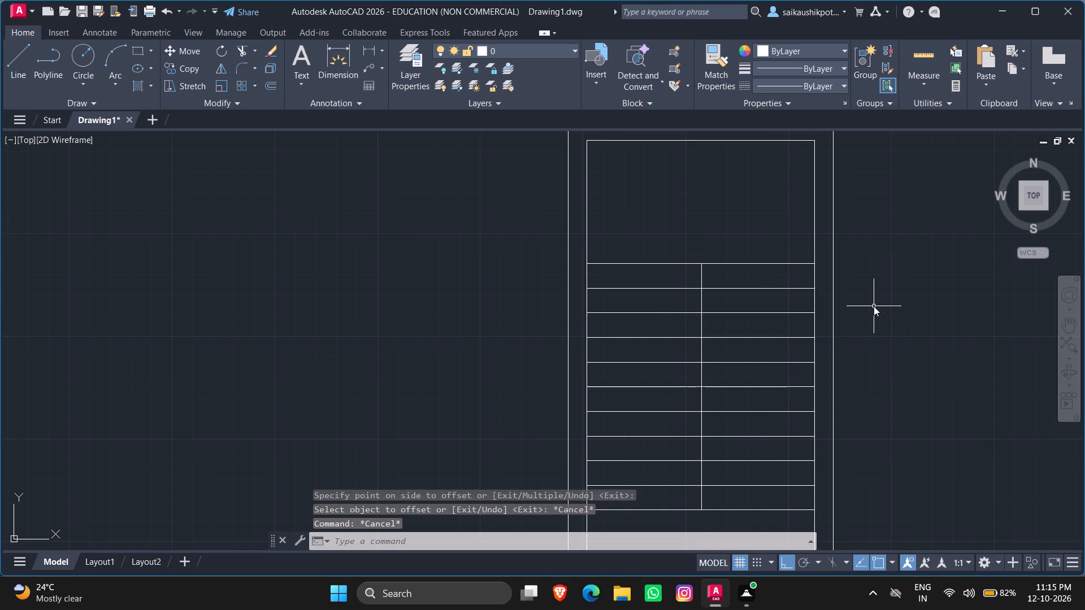
key("Return")
type("6\"")
key("Return")
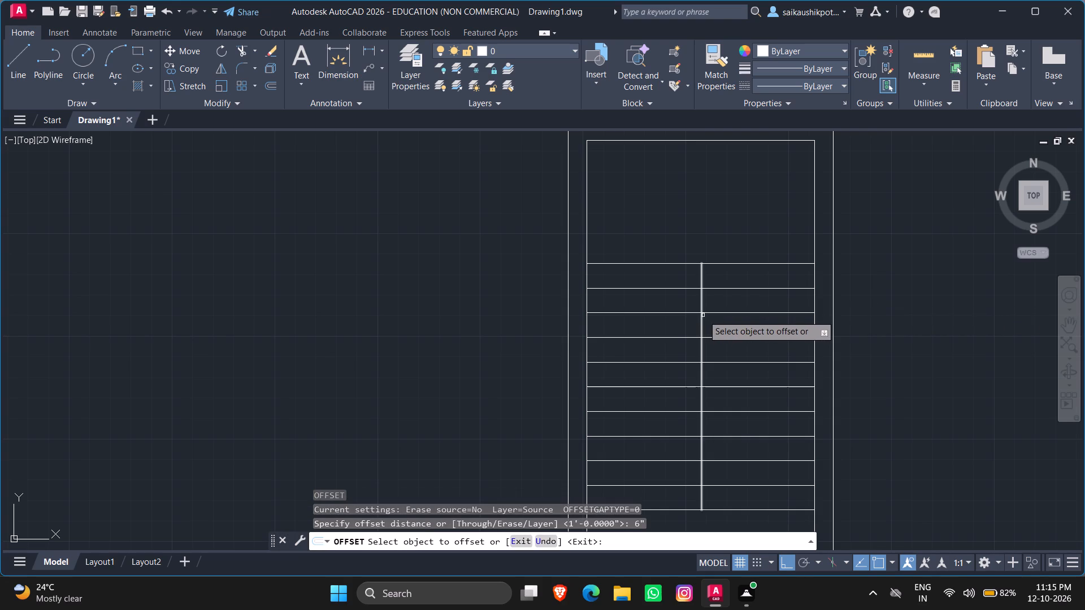
left_click(704, 318)
left_click(702, 329)
left_click(717, 337)
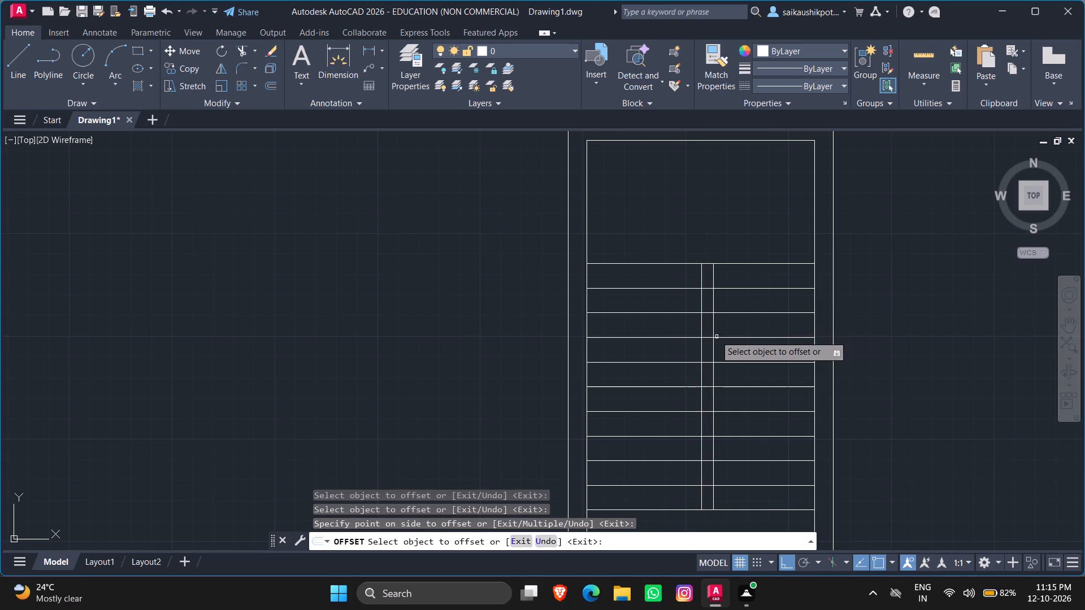
left_click(702, 328)
left_click(688, 328)
key("Escape")
key("Escape")
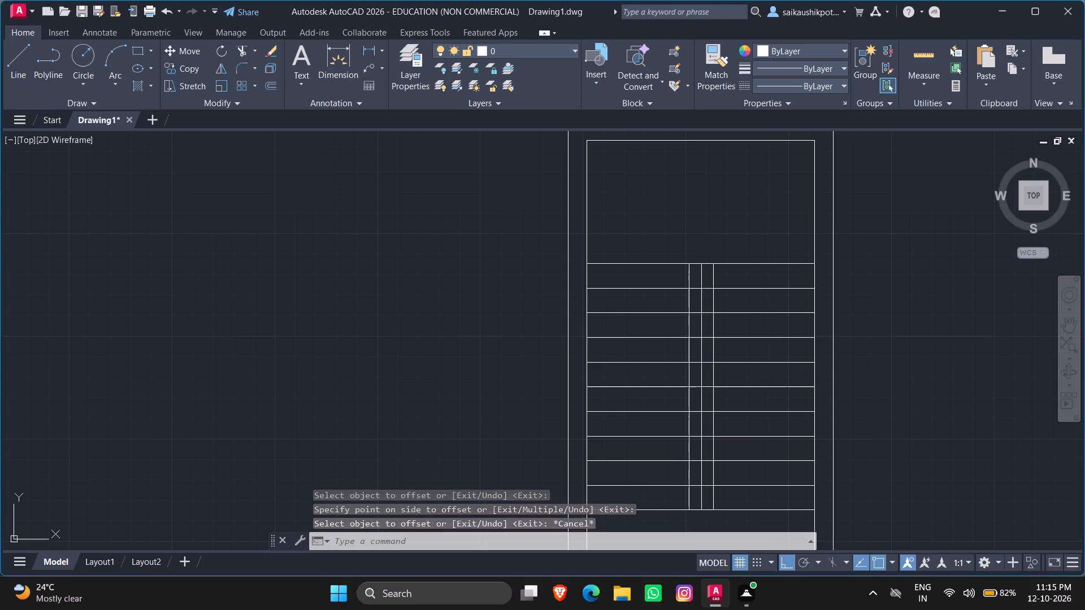
Trim the upper five tread lines between the two lines flanking the stair's centre line.
type("TR")
key("Return")
key("Return")
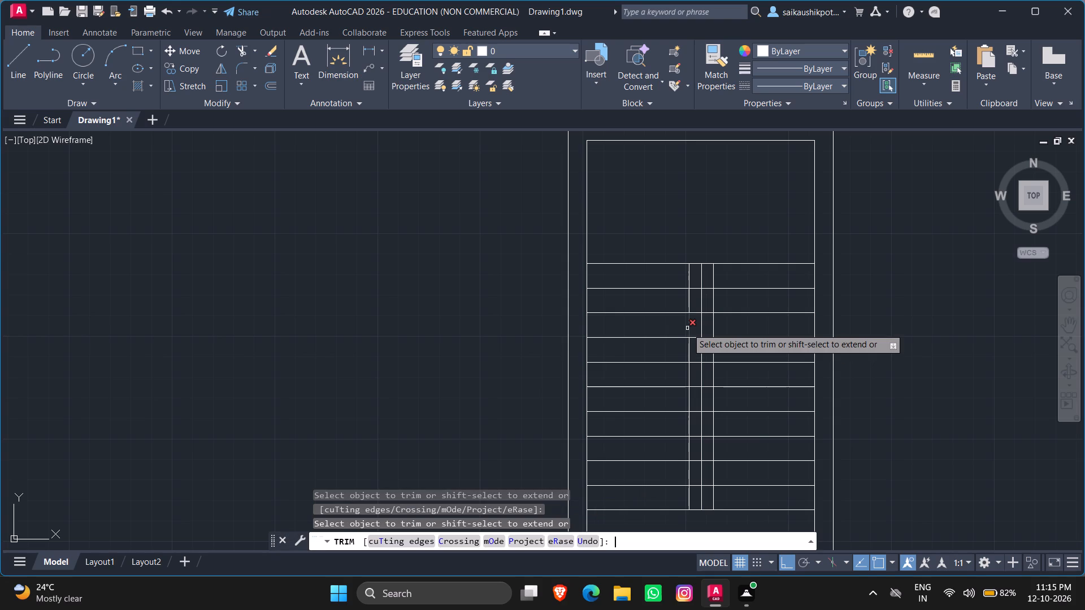
scroll(710, 265, "up", 3)
left_click_drag(698, 304, 683, 383)
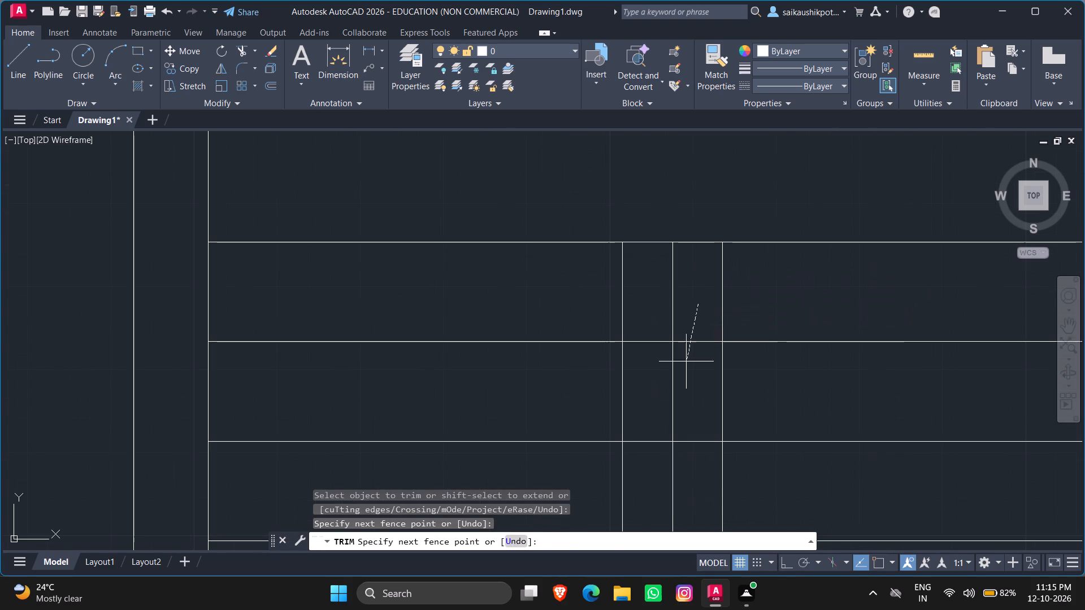
left_click_drag(683, 383, 678, 513)
left_click_drag(646, 323, 634, 496)
scroll(663, 326, "down", 3)
scroll(666, 406, "up", 1)
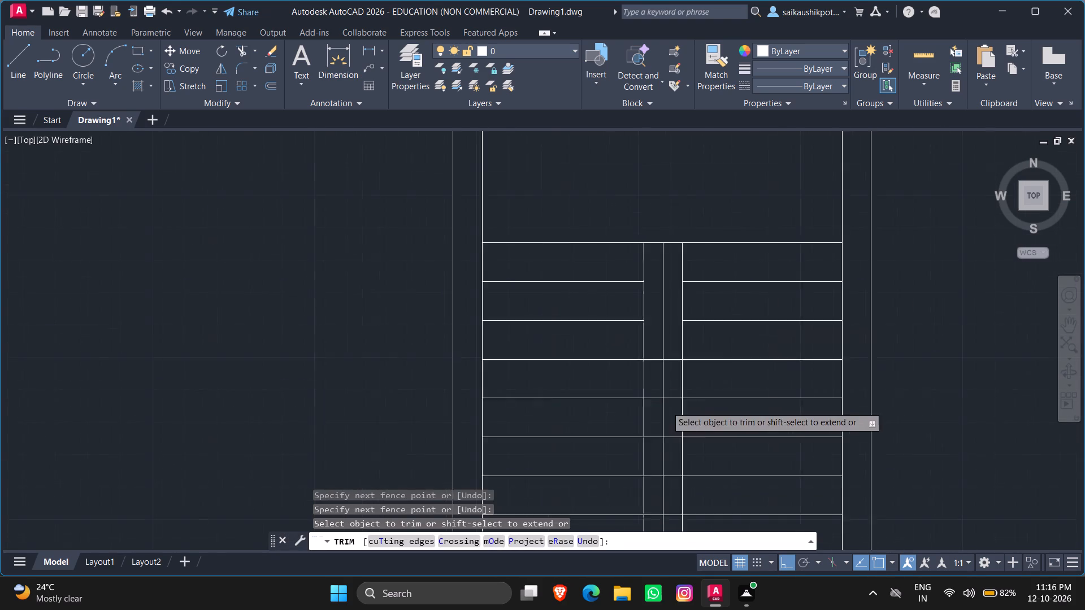
scroll(666, 406, "up", 2)
left_click_drag(676, 273, 666, 482)
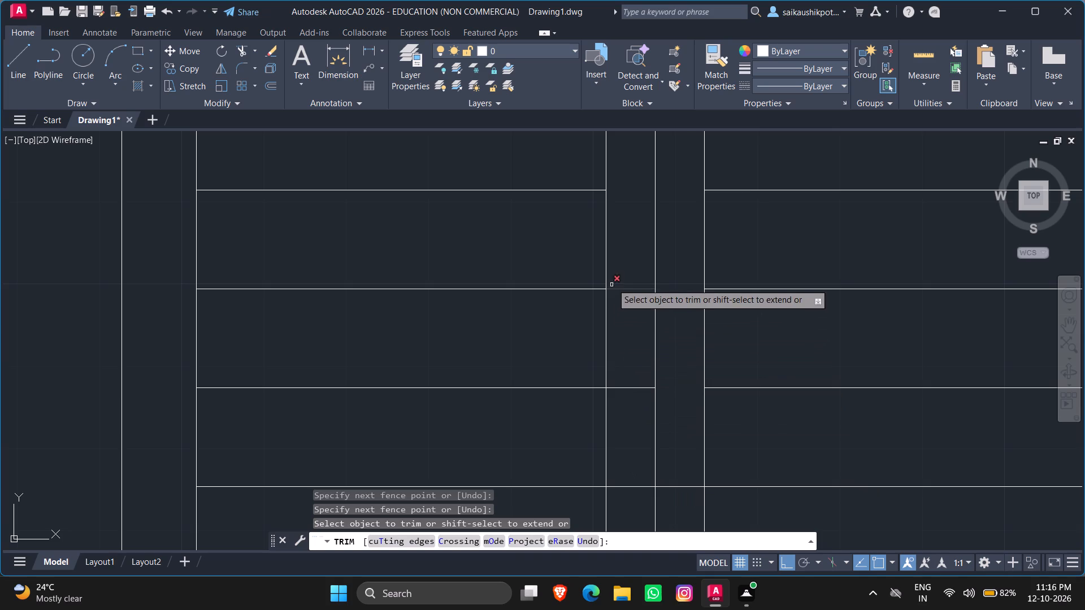
left_click_drag(627, 287, 629, 469)
left_click_drag(626, 333, 624, 456)
left_click_drag(624, 467, 629, 524)
left_click_drag(675, 461, 667, 495)
Trim the remaining four lower tread lines between the two lines flanking the stair's centre line.
scroll(678, 342, "down", 4)
scroll(669, 411, "up", 4)
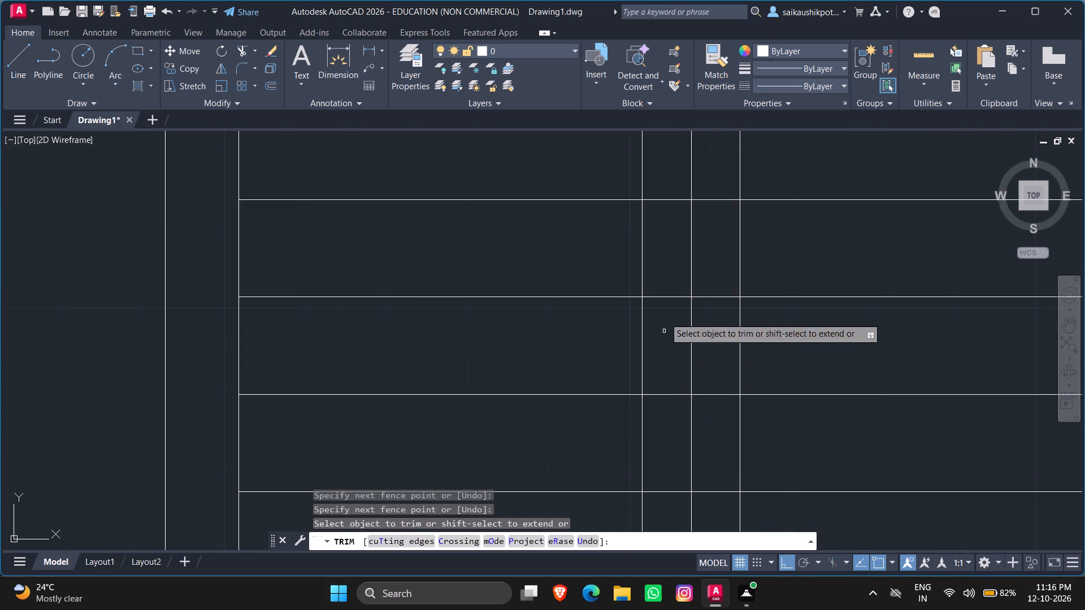
scroll(665, 330, "down", 2)
left_click_drag(664, 273, 663, 312)
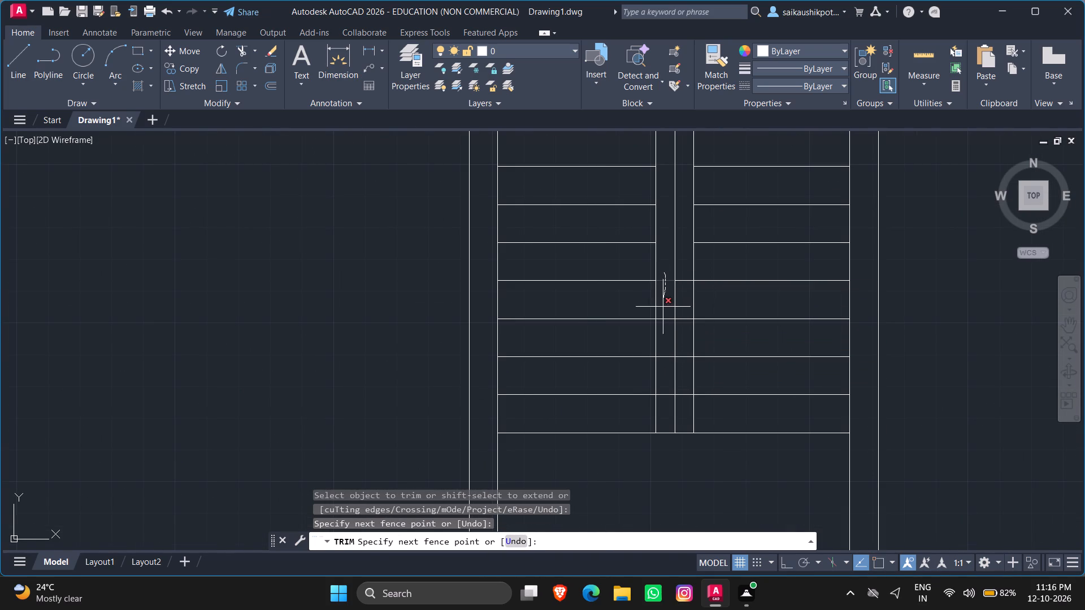
left_click_drag(663, 312, 660, 416)
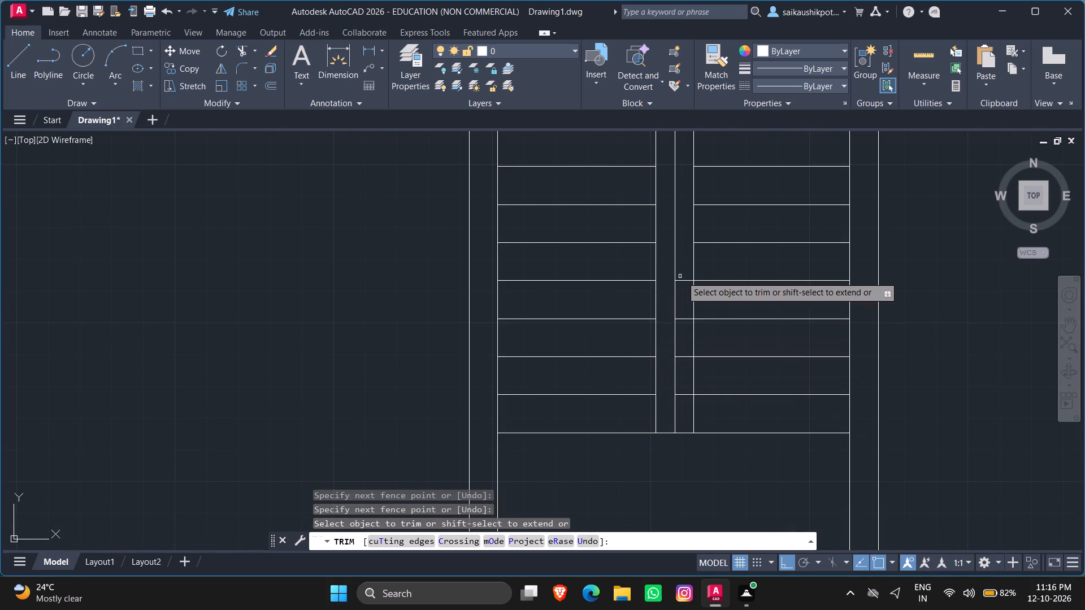
left_click_drag(687, 274, 688, 406)
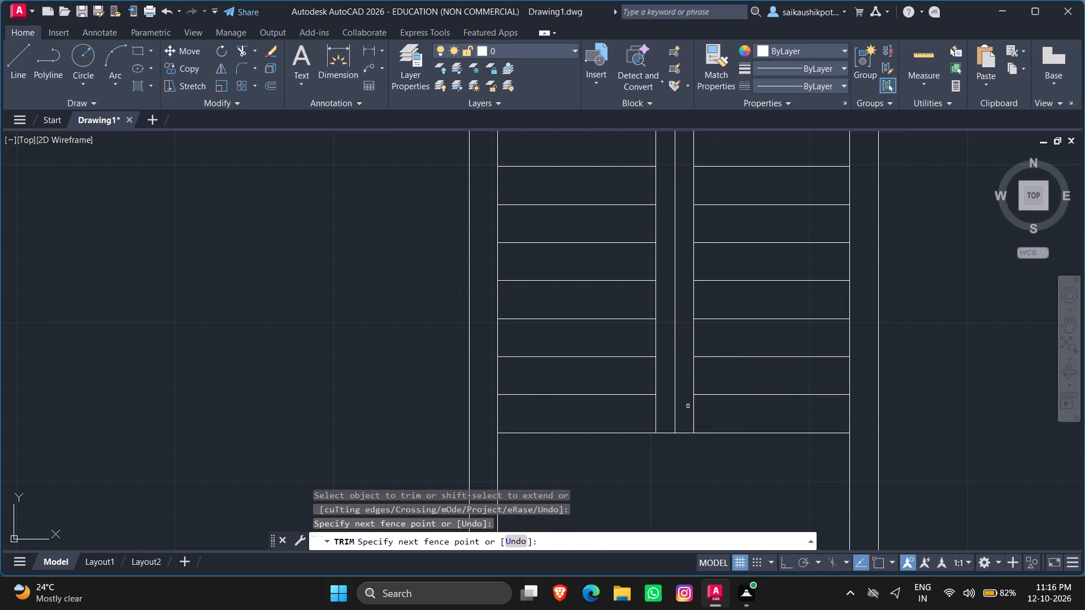
Trim away the stair's centre line to leave an open strip between the two flights.
scroll(666, 463, "down", 2)
scroll(671, 382, "up", 1)
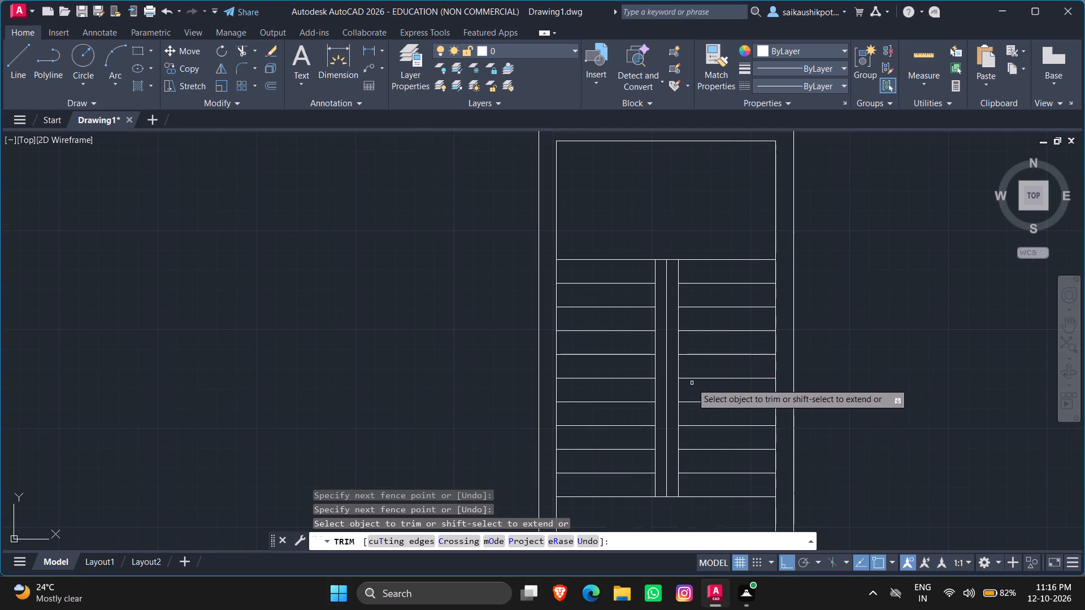
left_click(669, 361)
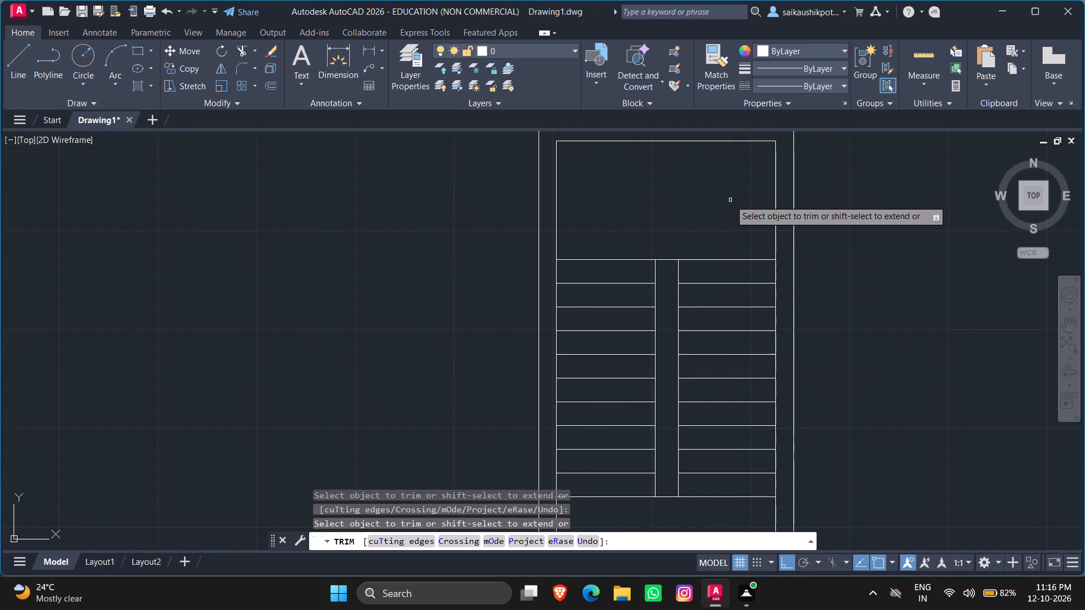
key("Escape")
key("Escape")
Offset the stair's top tread line 2" downward.
key("o")
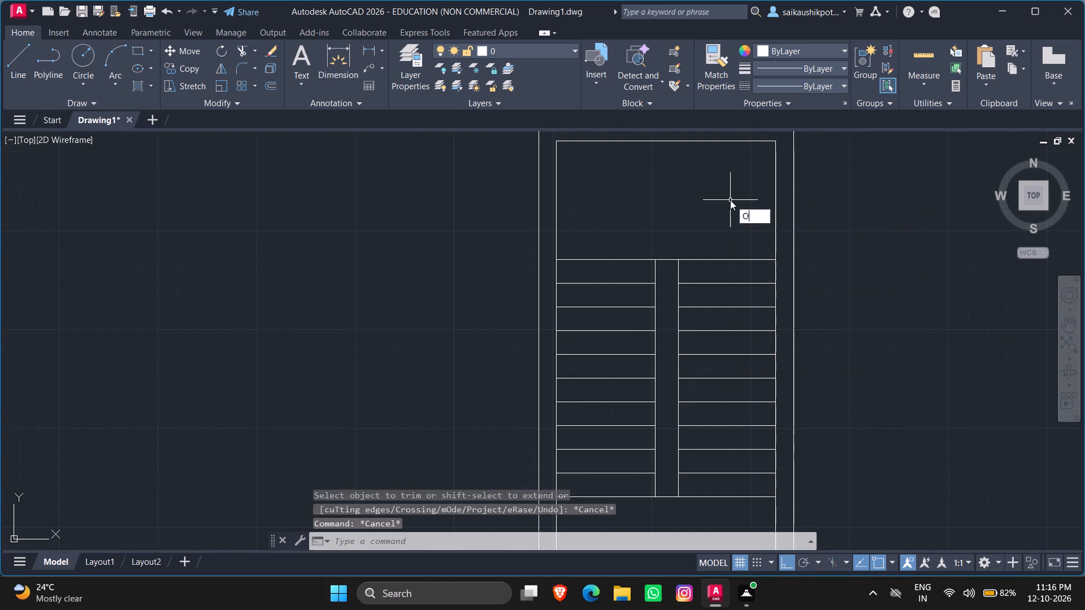
key("Return")
type("2\"")
key("Return")
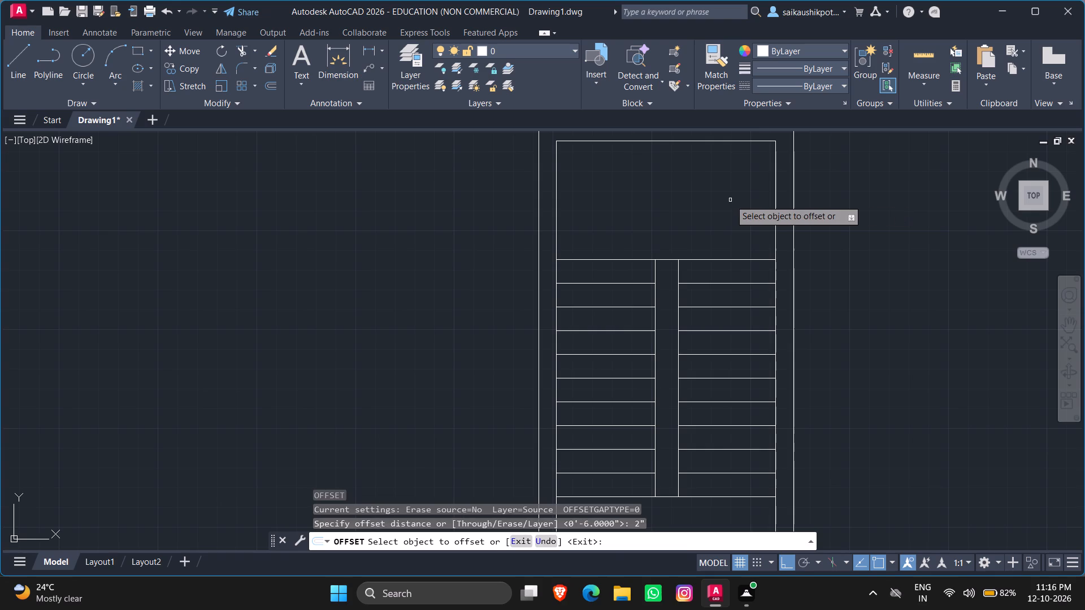
scroll(653, 261, "up", 2)
left_click(672, 258)
left_click(676, 289)
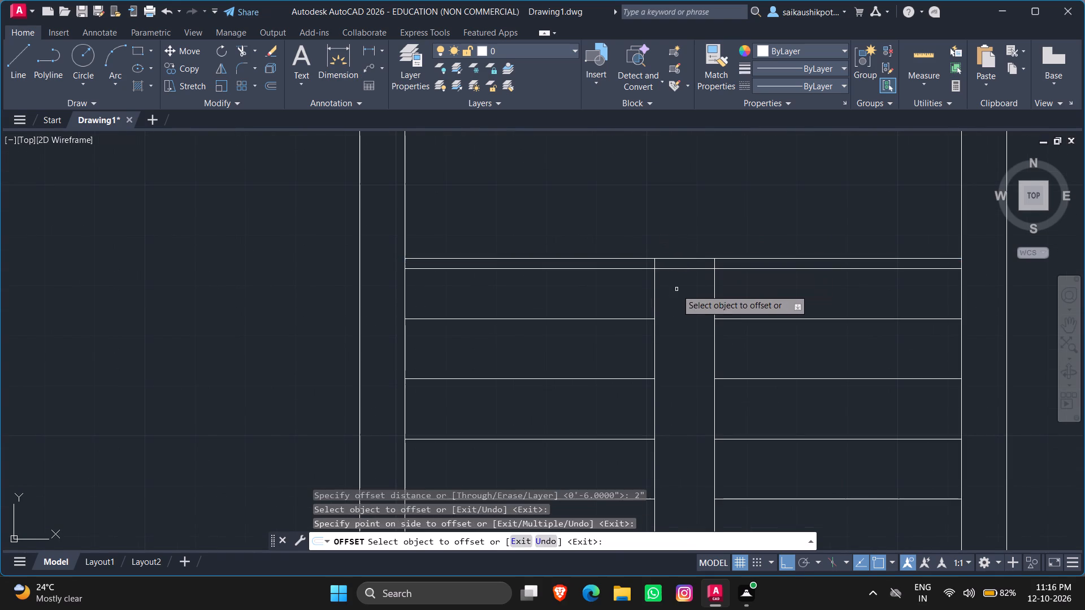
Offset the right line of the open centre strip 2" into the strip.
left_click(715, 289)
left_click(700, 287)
Offset the left line of the open centre strip 2" outward into the left flight.
left_click(657, 286)
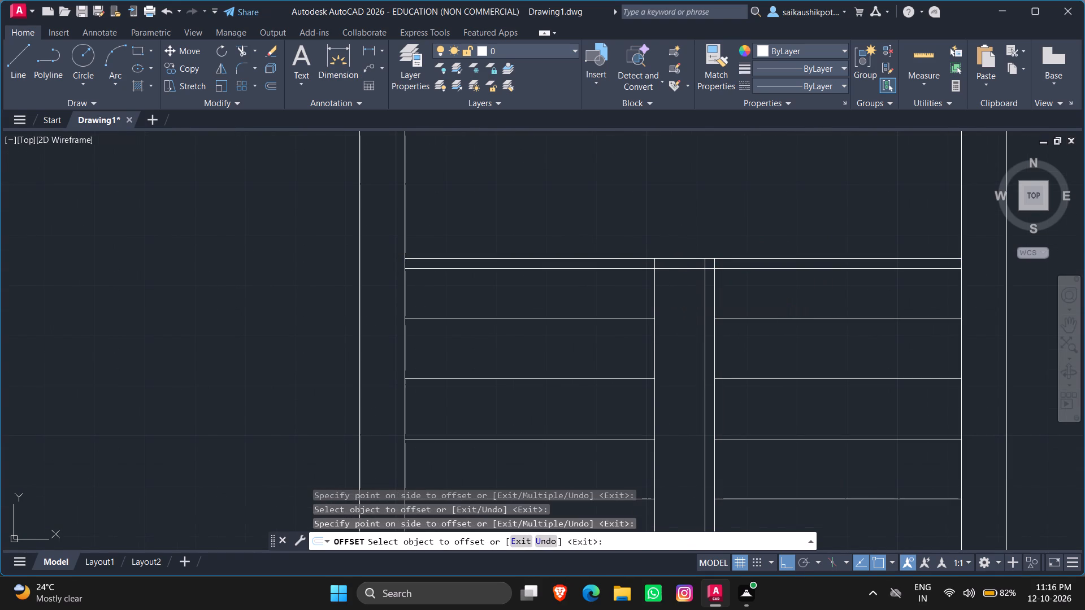
left_click(631, 282)
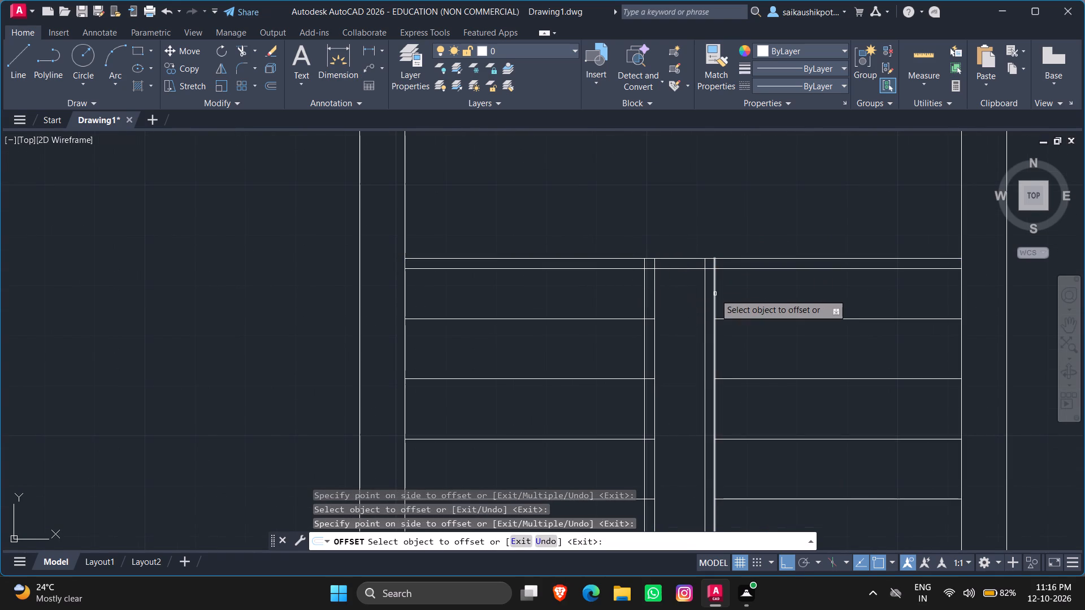
key("Escape")
key("Escape")
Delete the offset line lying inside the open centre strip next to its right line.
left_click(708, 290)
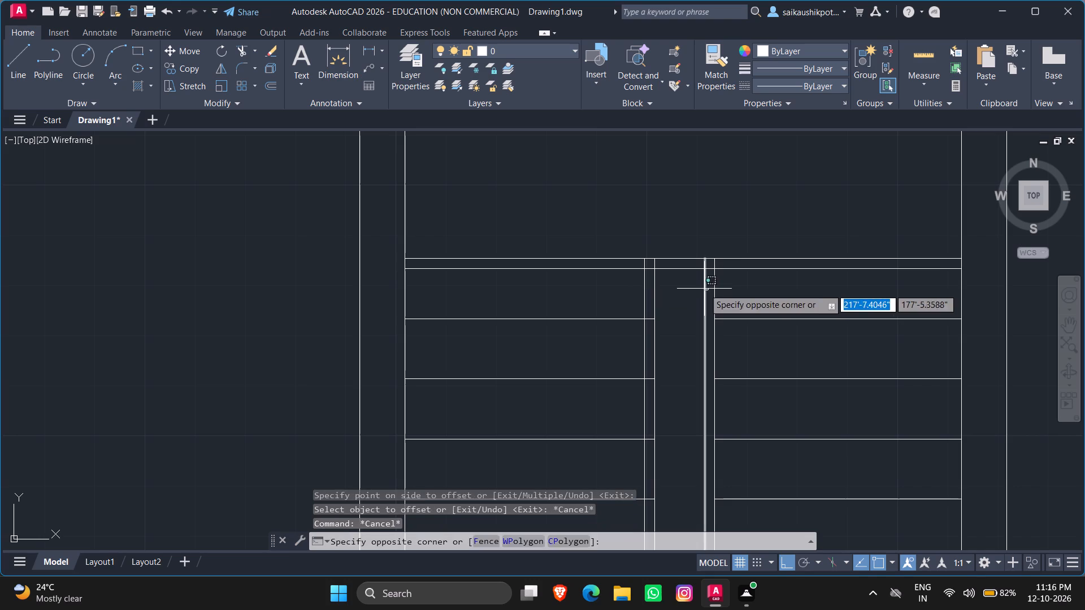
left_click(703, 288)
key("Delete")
Offset the right line of the open centre strip 2" outward into the right flight.
key("o")
key("Return")
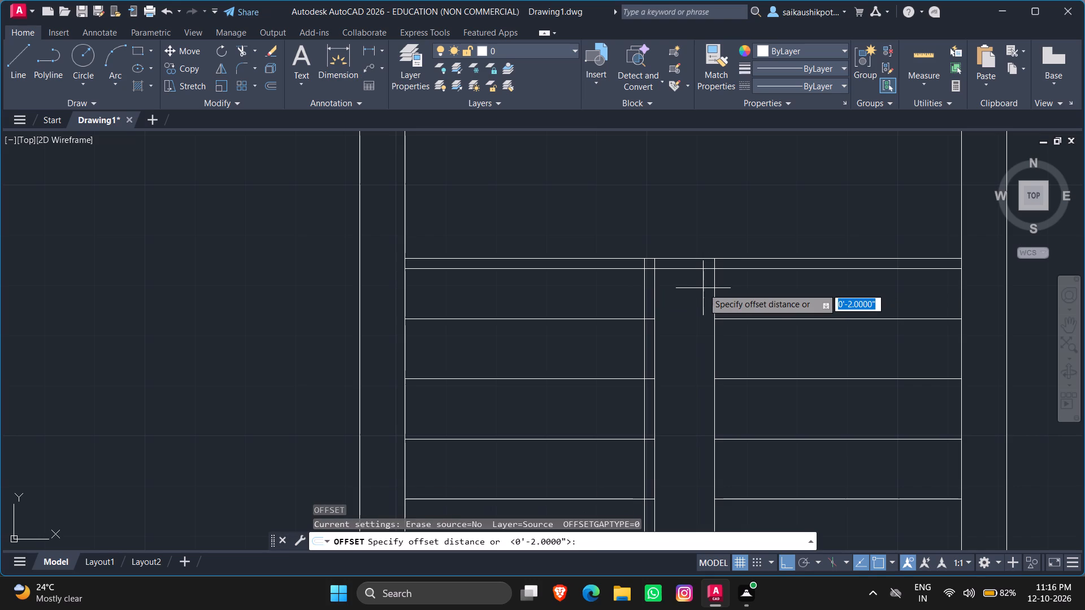
key("2")
key("shift+quotedbl")
key("Return")
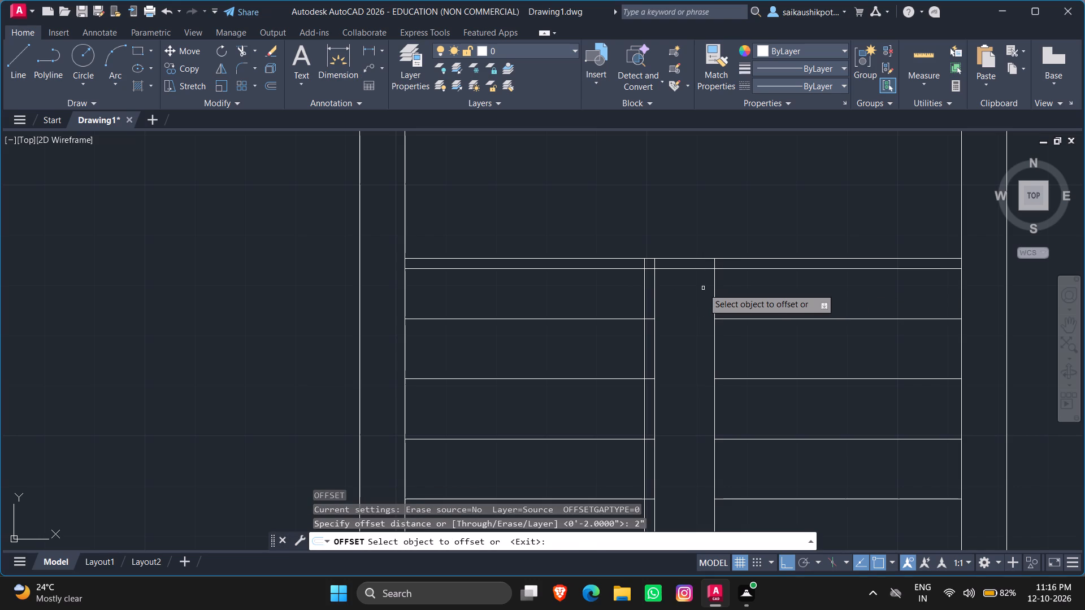
left_click(715, 280)
left_click(743, 302)
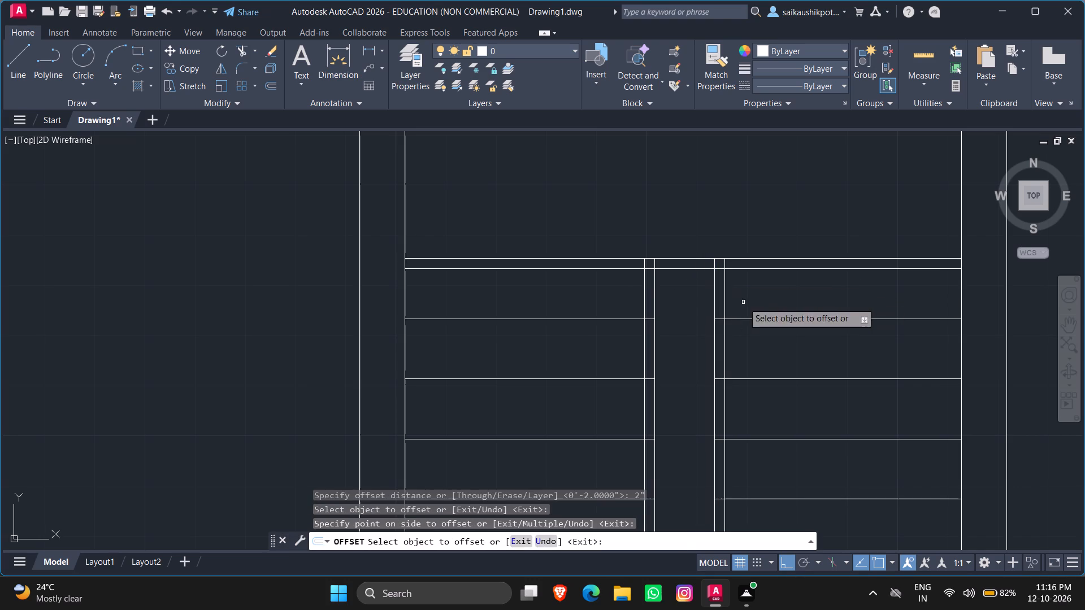
Offset the stair's bottom tread line 2" upward.
scroll(714, 276, "down", 3)
scroll(710, 404, "up", 4)
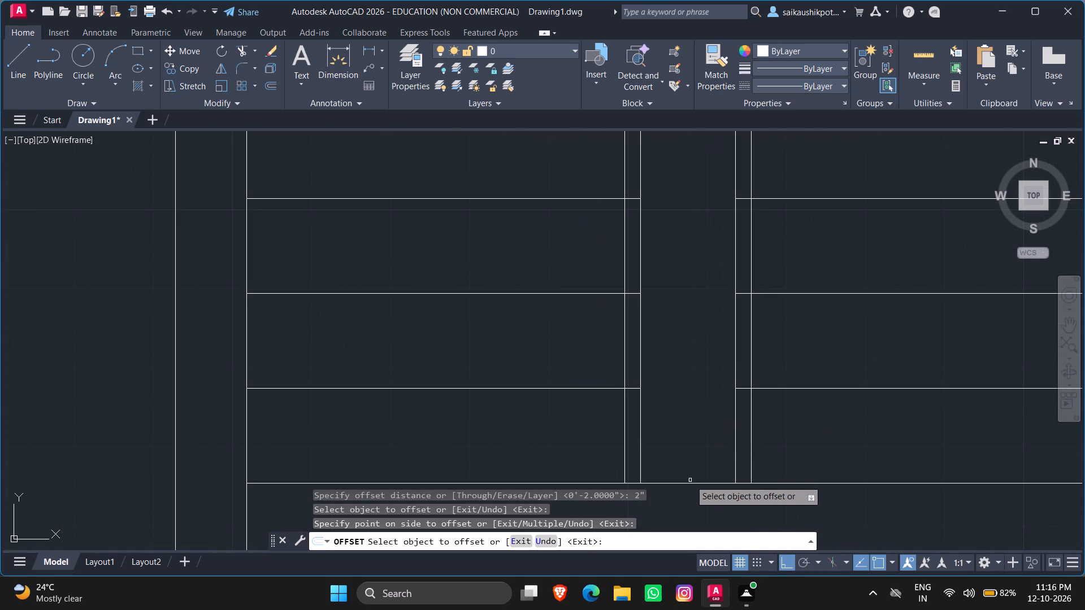
left_click(690, 482)
left_click(697, 435)
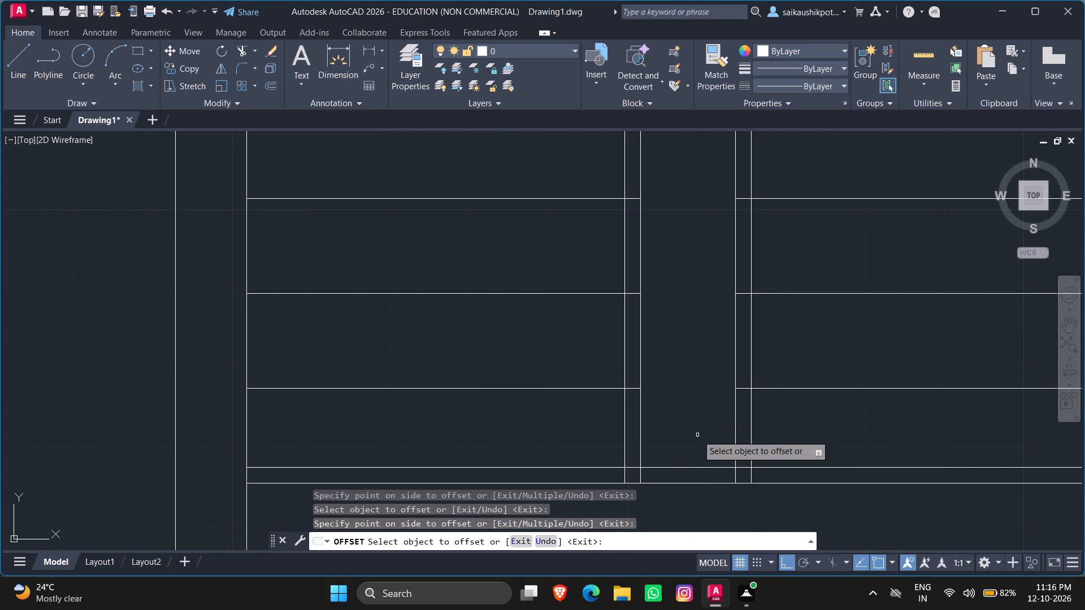
key("Escape")
key("Escape")
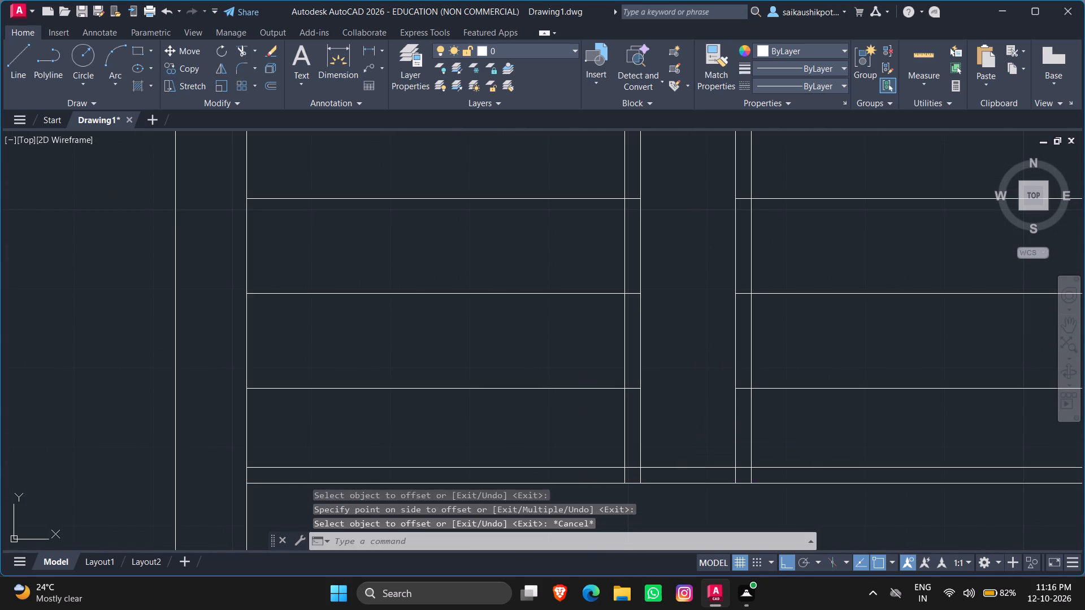
Trim the lower 2" offset line and the inner strip lines' ends into the closed bottom corners of an inner rectangle.
type("TR")
key("Return")
key("Return")
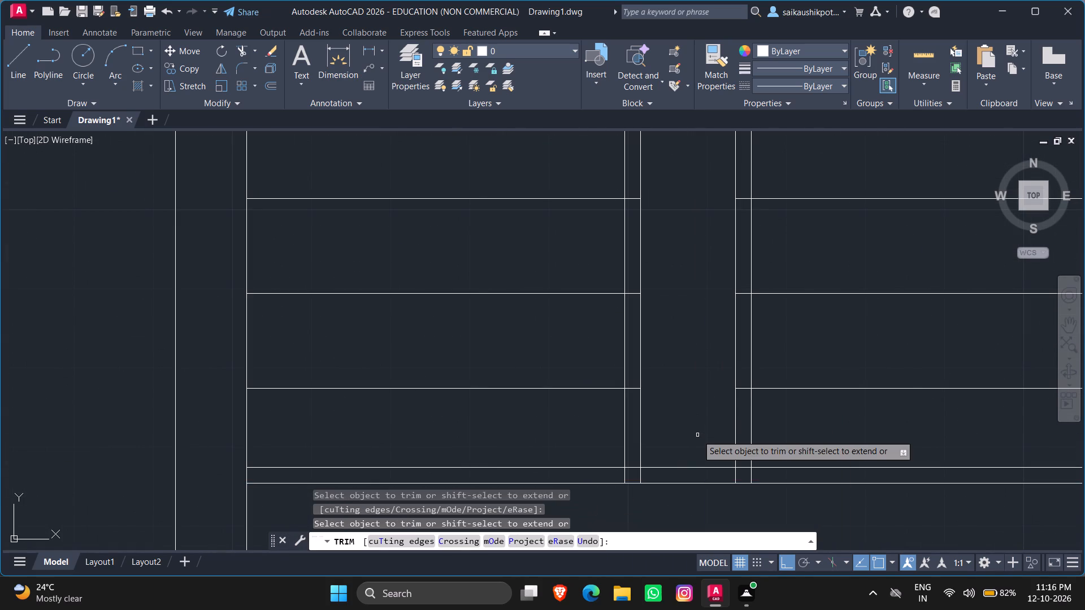
left_click(523, 469)
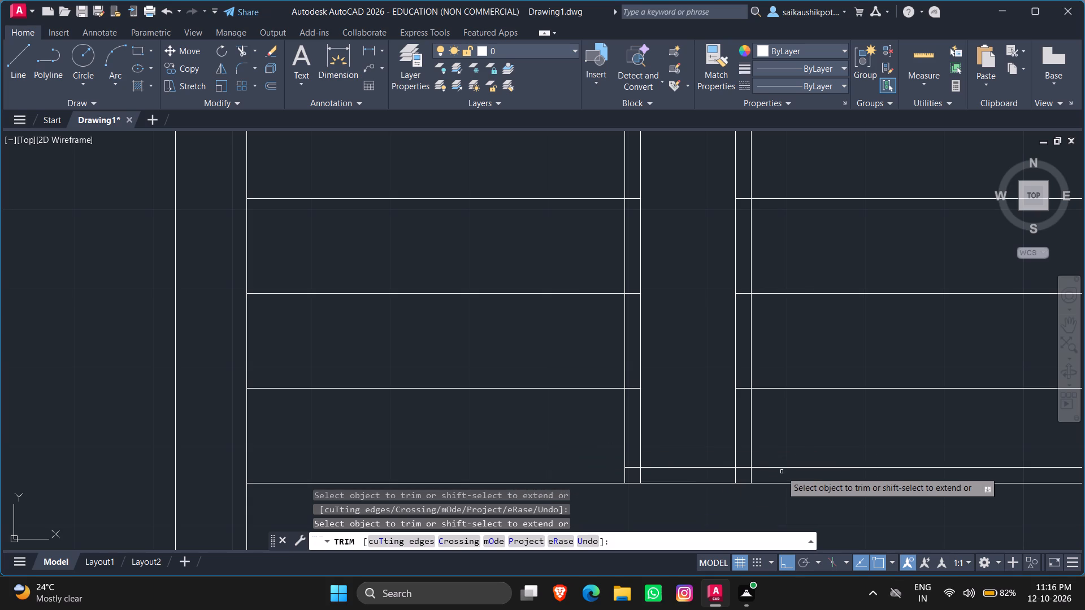
left_click(778, 468)
left_click(743, 468)
left_click(735, 475)
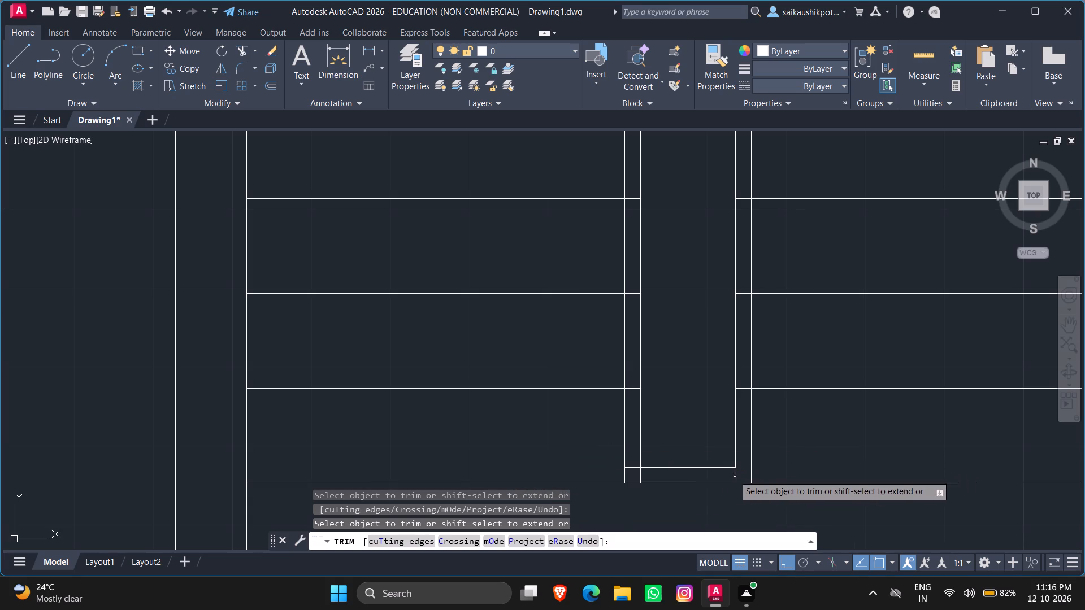
left_click(643, 477)
left_click(634, 464)
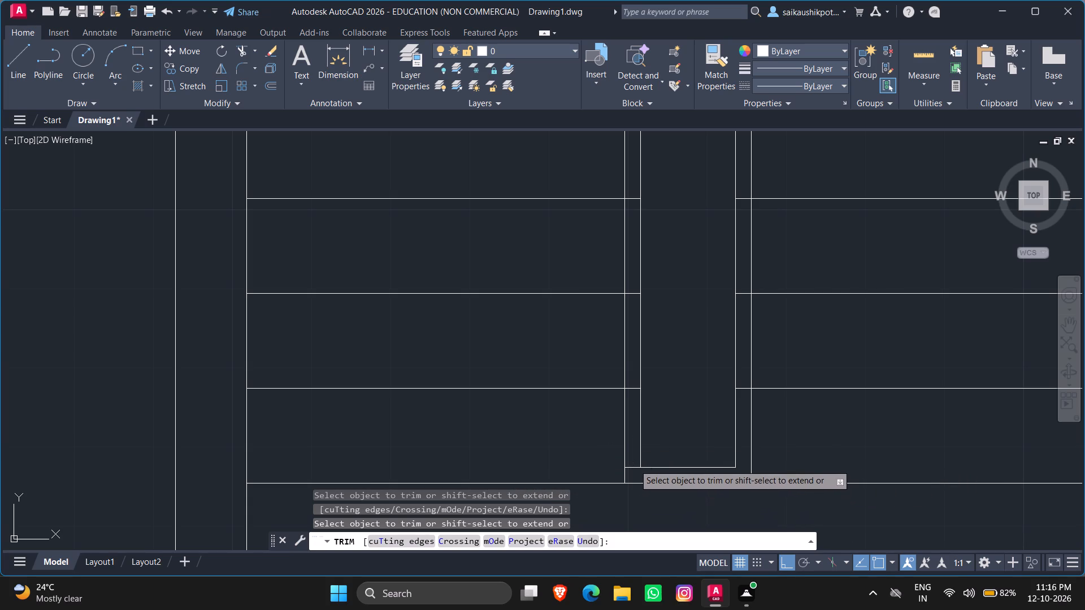
double_click(634, 470)
Trim the upper 2" offset line and the inner strip lines' ends into the closed top corners of the inner rectangle.
scroll(627, 487, "down", 3)
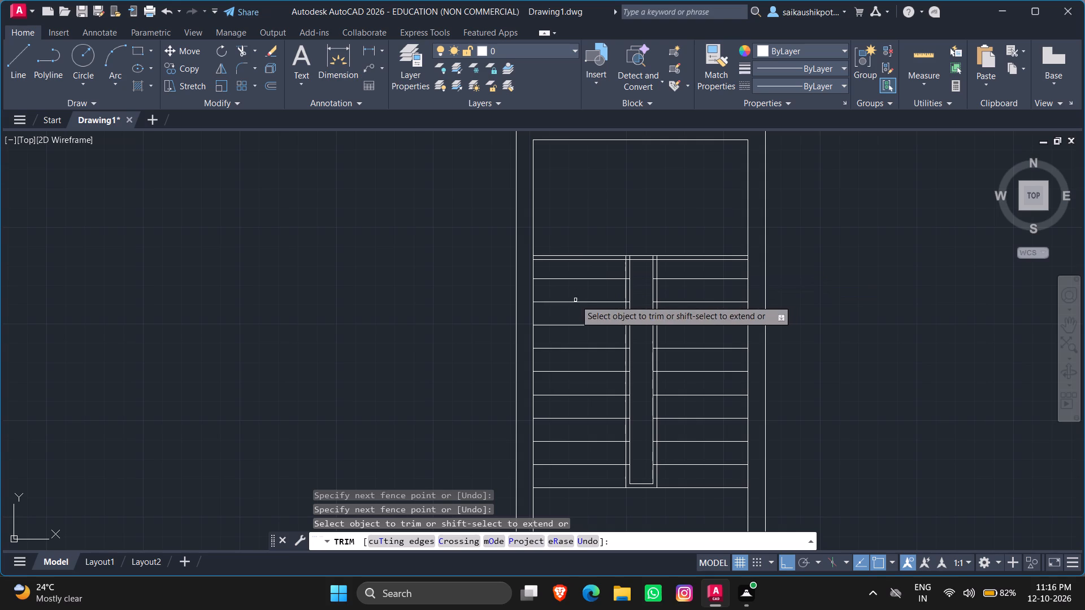
scroll(606, 251, "up", 6)
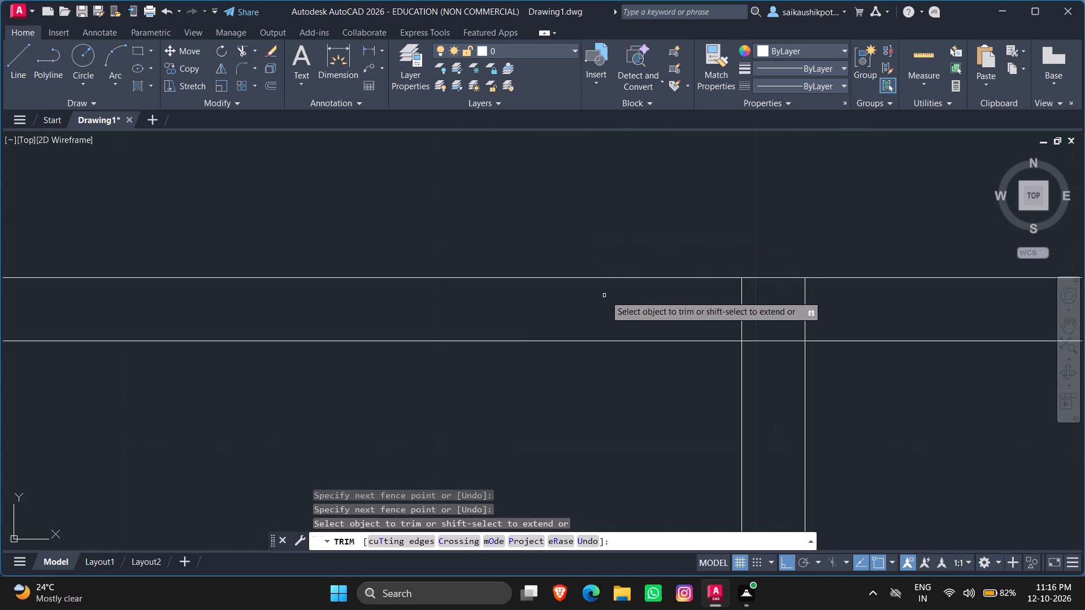
left_click(607, 331)
left_click(596, 397)
scroll(590, 366, "down", 4)
scroll(730, 367, "up", 4)
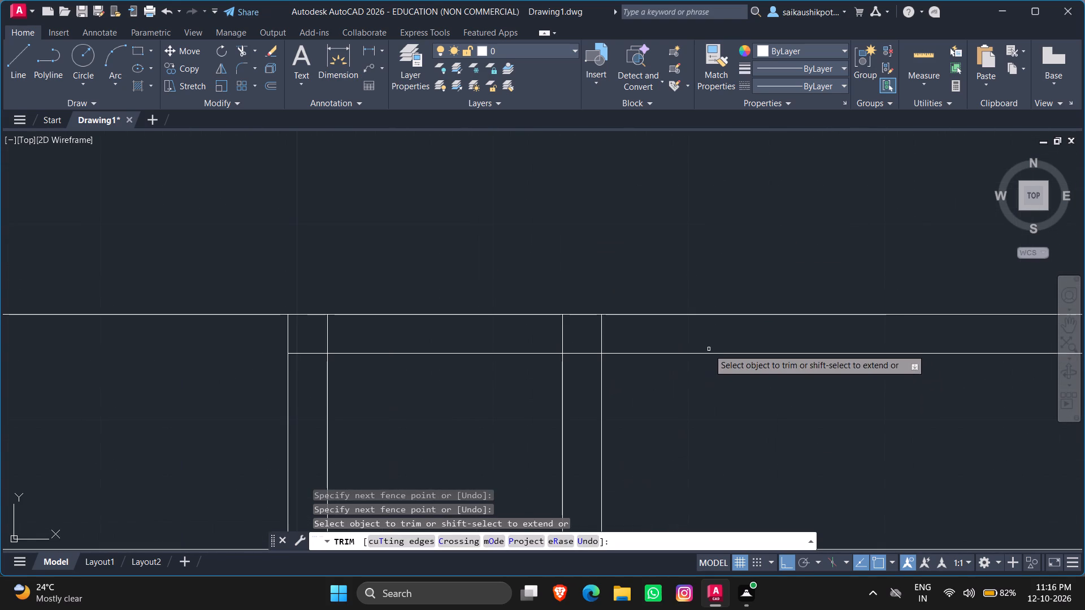
left_click_drag(697, 336, 697, 364)
left_click(692, 408)
left_click(583, 354)
left_click(563, 339)
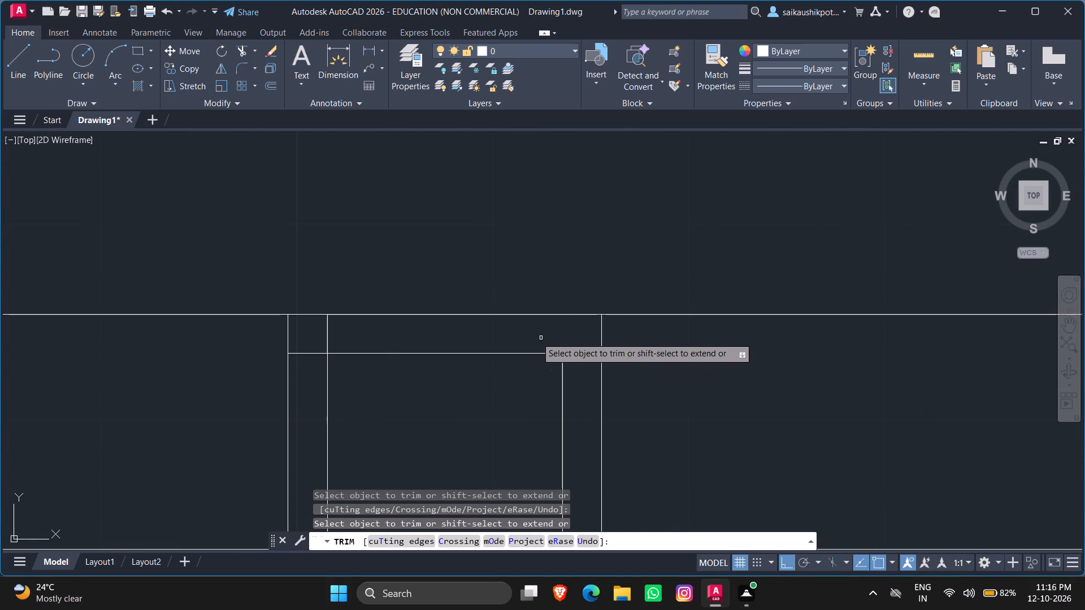
left_click(331, 336)
left_click(324, 336)
left_click(311, 343)
left_click(309, 368)
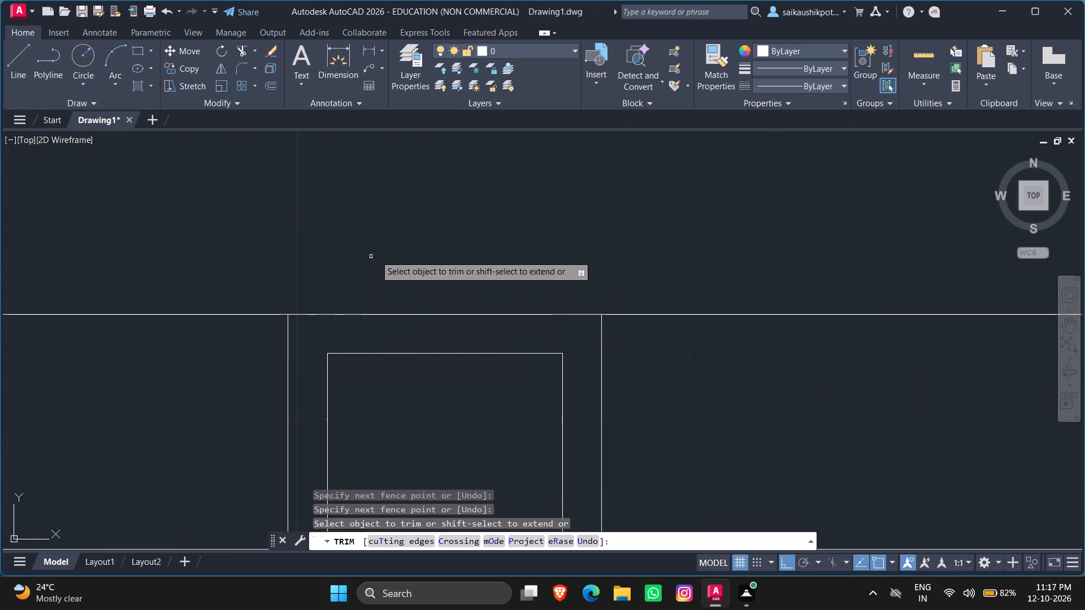
Trim the right flight's second, third and fourth tread lines from the top between the strip's inner and outer lines.
scroll(378, 254, "down", 4)
scroll(398, 310, "up", 4)
left_click_drag(470, 297, 474, 361)
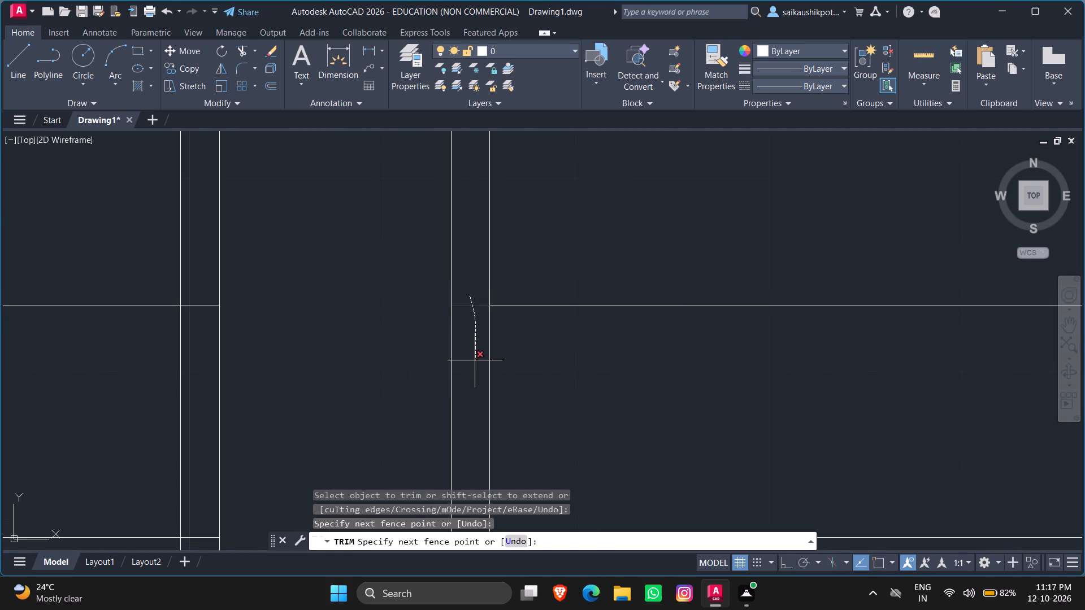
scroll(515, 255, "down", 2)
left_click(496, 363)
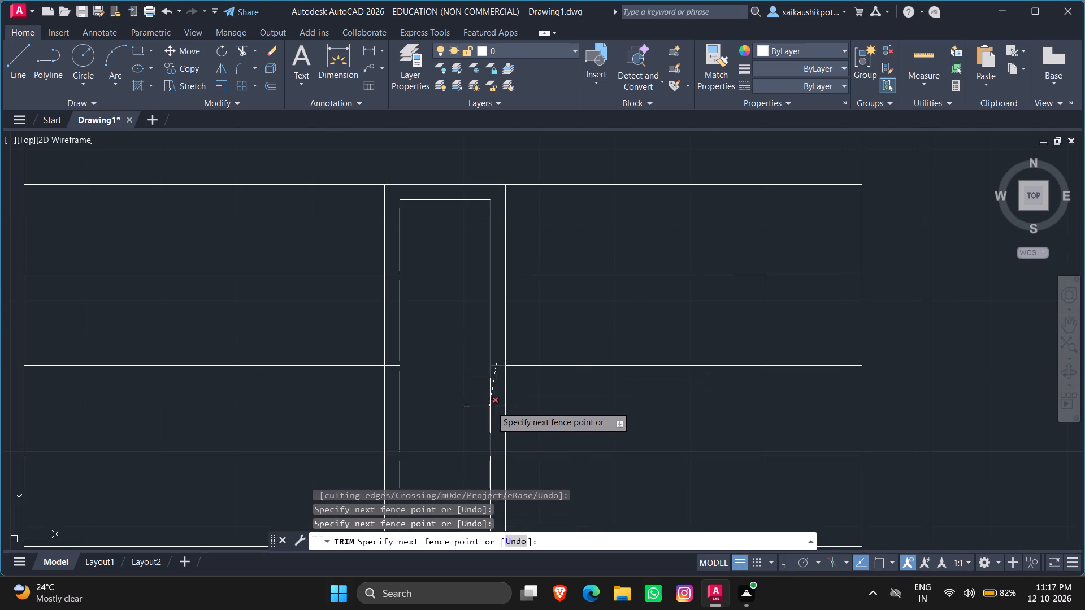
left_click(500, 403)
left_click_drag(500, 442, 502, 447)
left_click(500, 470)
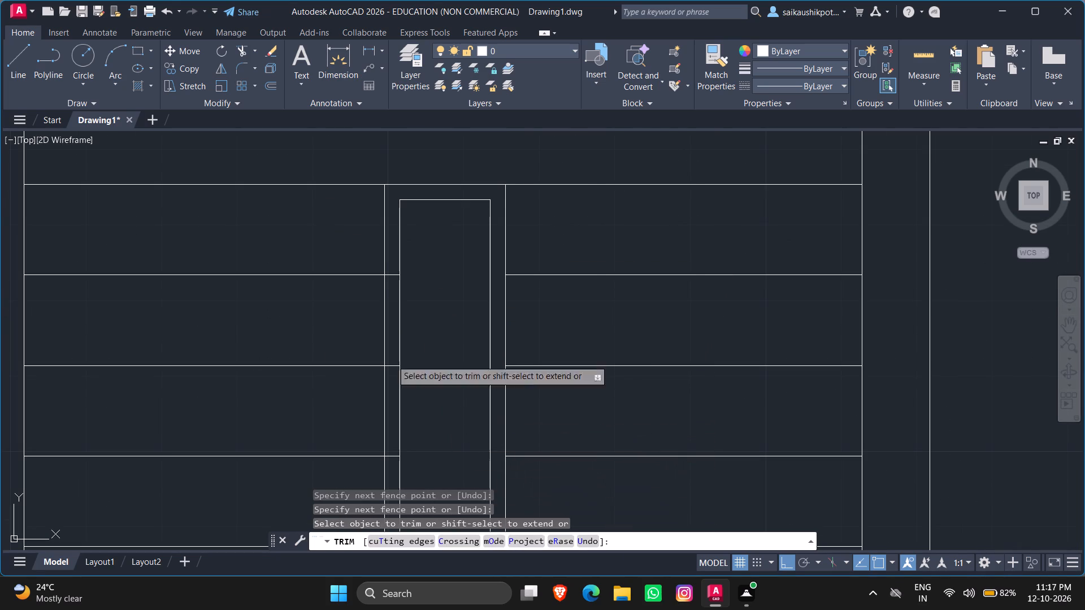
Trim the left flight's second, third and fourth tread lines from the top between the strip's inner and outer lines.
left_click(390, 266)
left_click(394, 290)
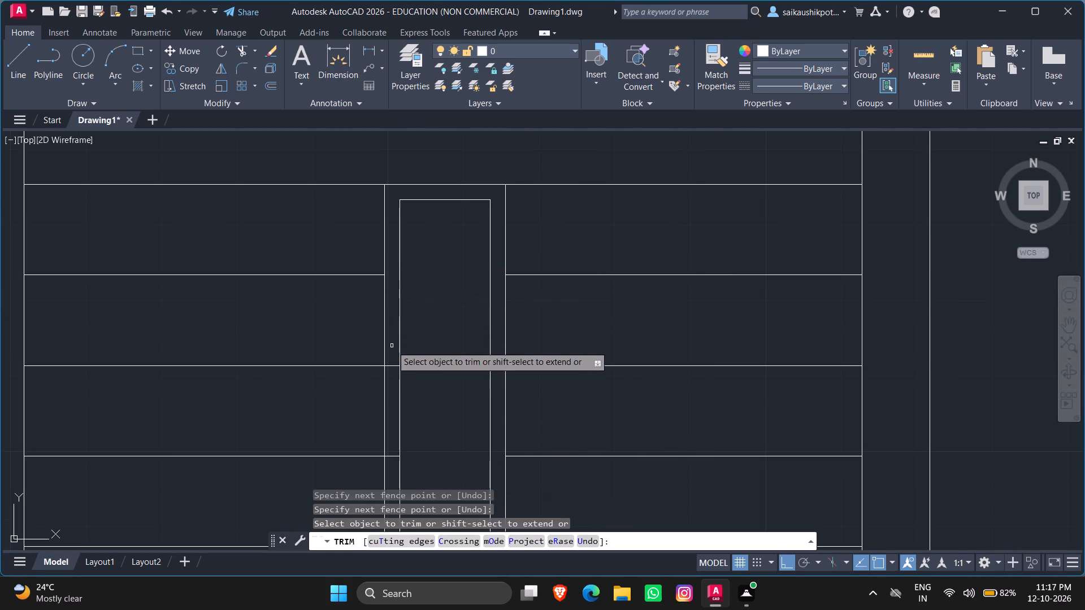
left_click_drag(392, 347, 392, 355)
left_click(392, 355)
left_click_drag(390, 361, 388, 372)
left_click_drag(394, 438, 393, 473)
Trim the fifth tread line from the top between the strip's inner and outer lines on both flights.
scroll(460, 249, "down", 2)
scroll(471, 384, "up", 2)
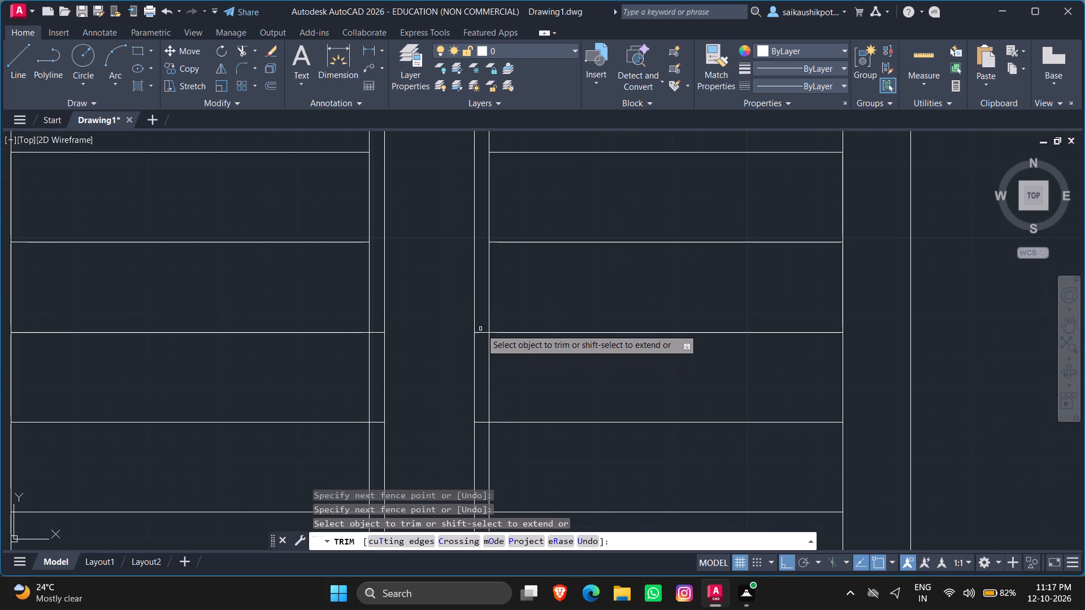
left_click(482, 329)
left_click(479, 346)
left_click_drag(378, 324, 378, 358)
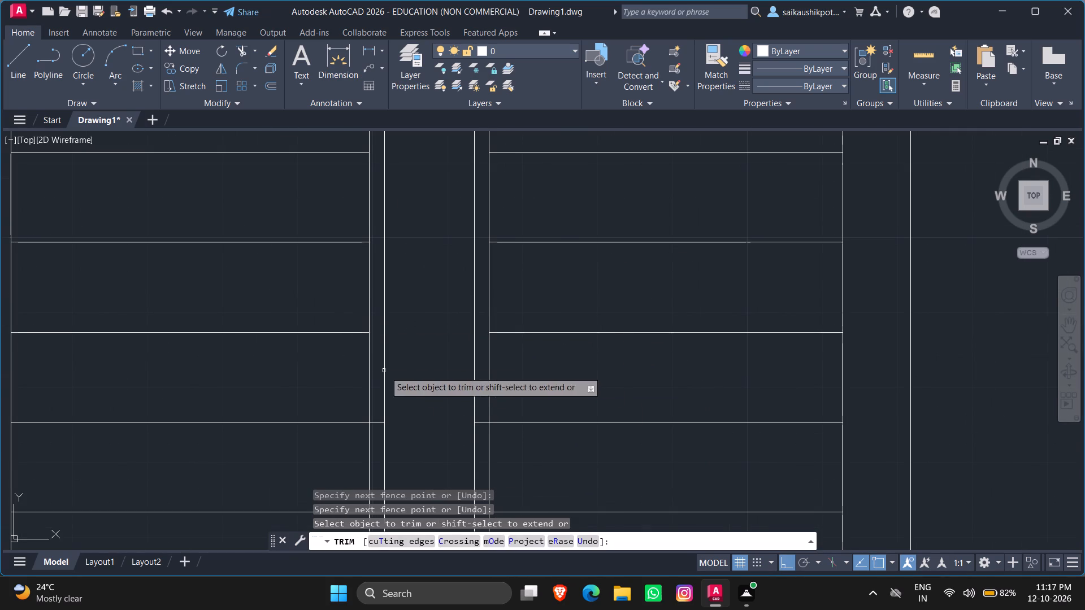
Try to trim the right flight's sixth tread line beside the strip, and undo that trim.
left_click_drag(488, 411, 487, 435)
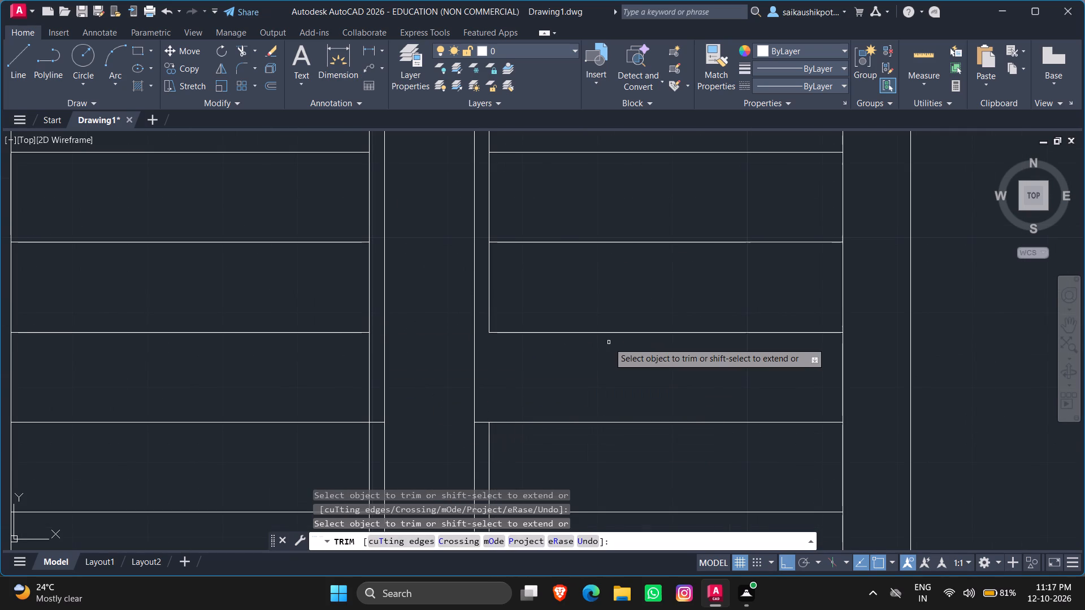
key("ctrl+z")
Trim the sixth, seventh and eighth tread lines from the top between the strip's inner and outer lines on both flights.
scroll(511, 339, "down", 3)
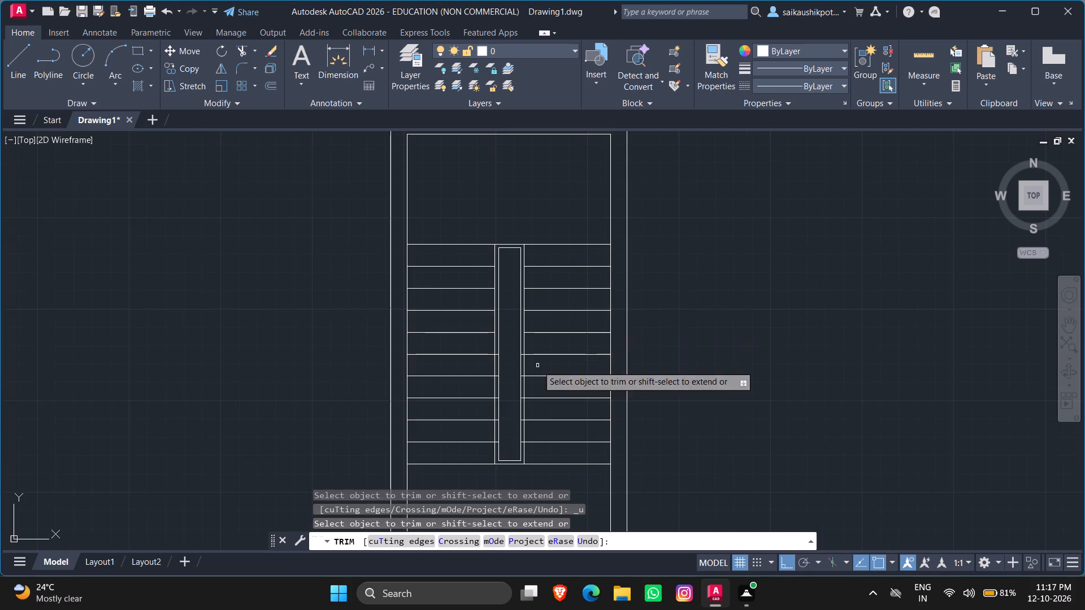
scroll(533, 403, "up", 3)
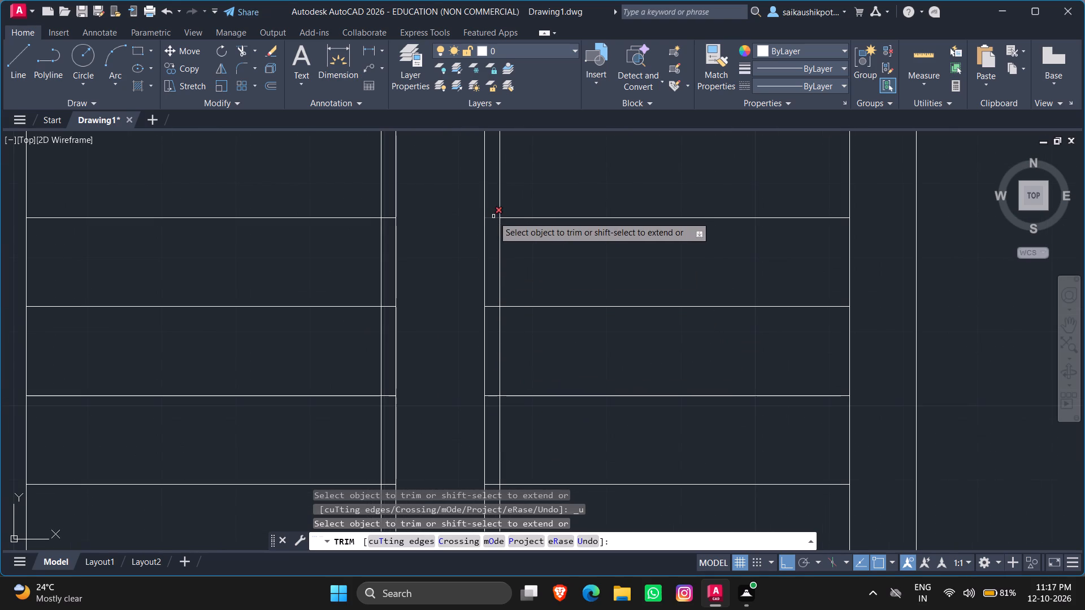
left_click(493, 216)
left_click(386, 219)
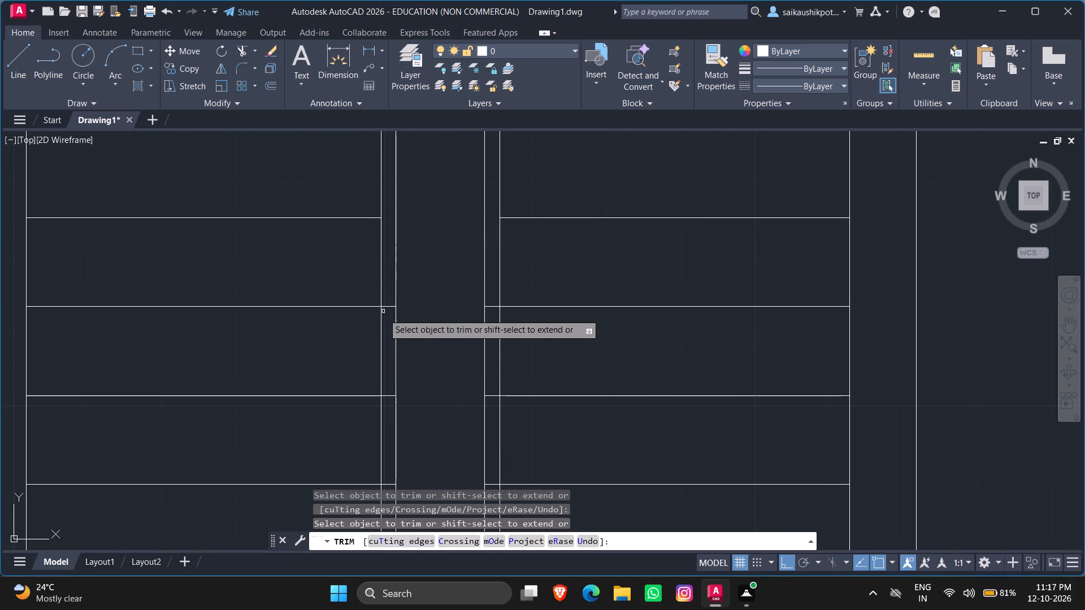
left_click(386, 307)
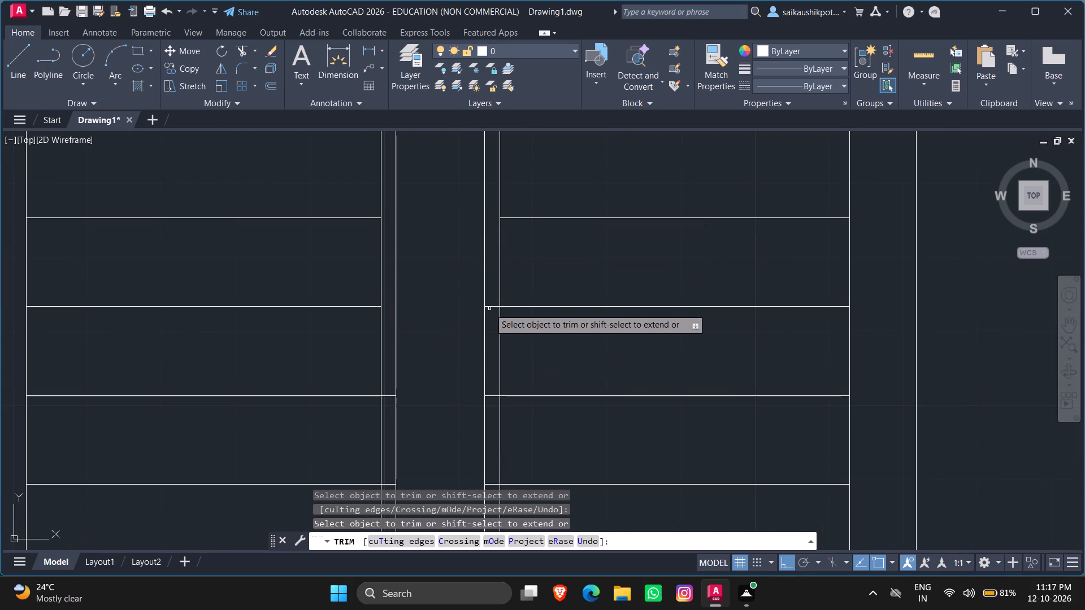
left_click(488, 307)
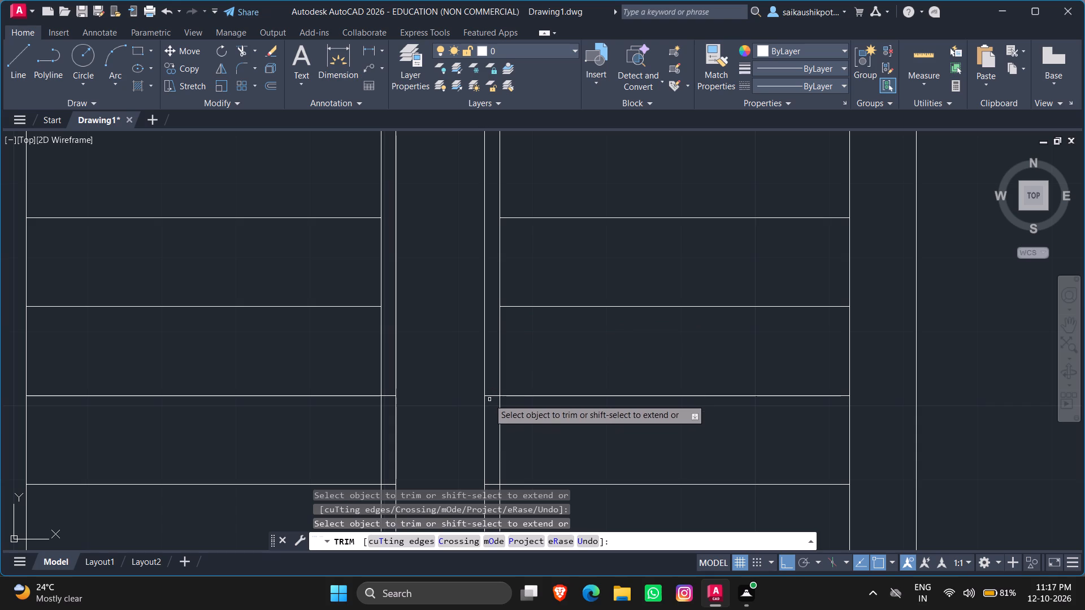
left_click(492, 394)
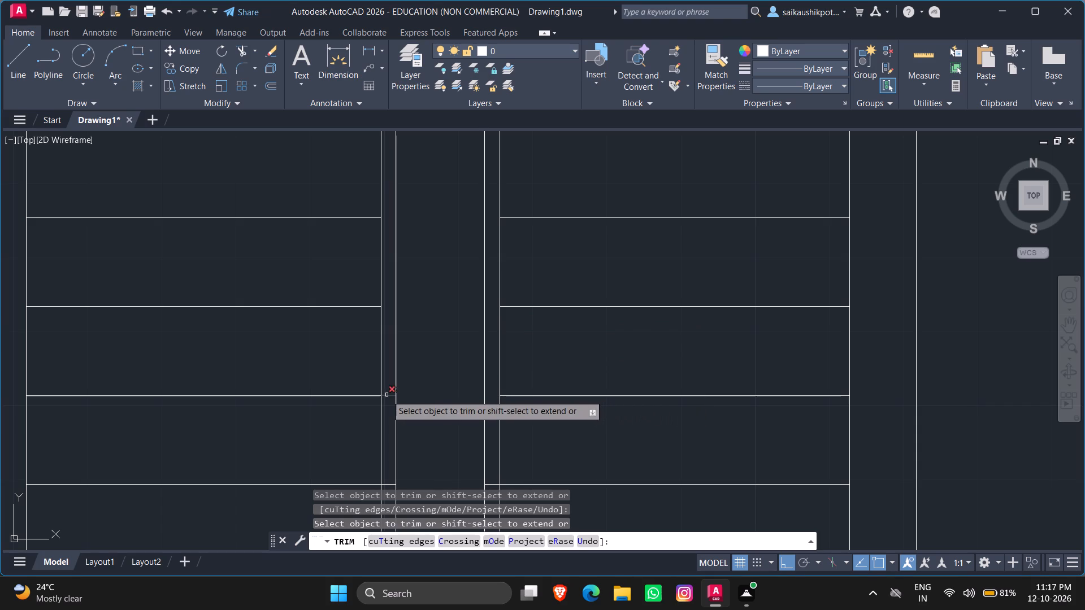
left_click(387, 395)
scroll(455, 306, "down", 2)
scroll(472, 360, "up", 1)
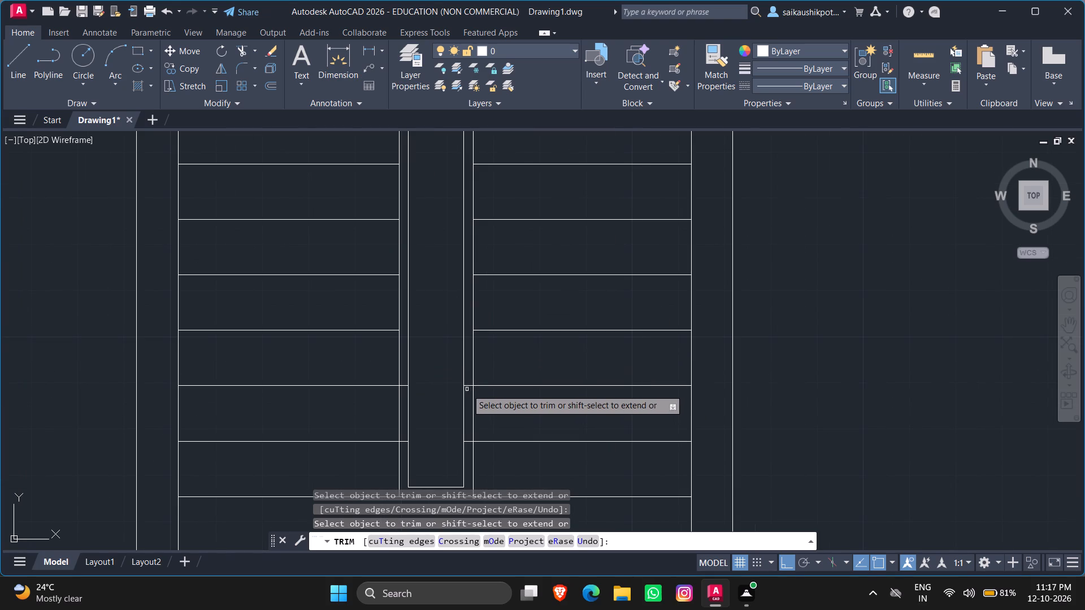
Trim the ninth and tenth tread lines from the top between the strip's inner and outer lines on both flights.
left_click(468, 384)
left_click(467, 391)
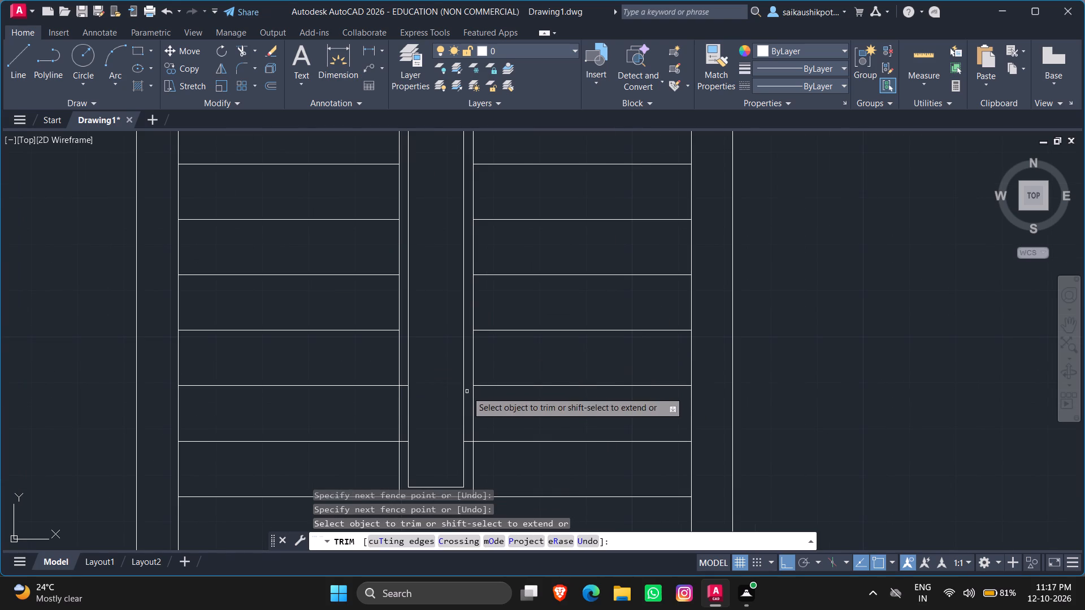
left_click(403, 386)
scroll(443, 350, "down", 1)
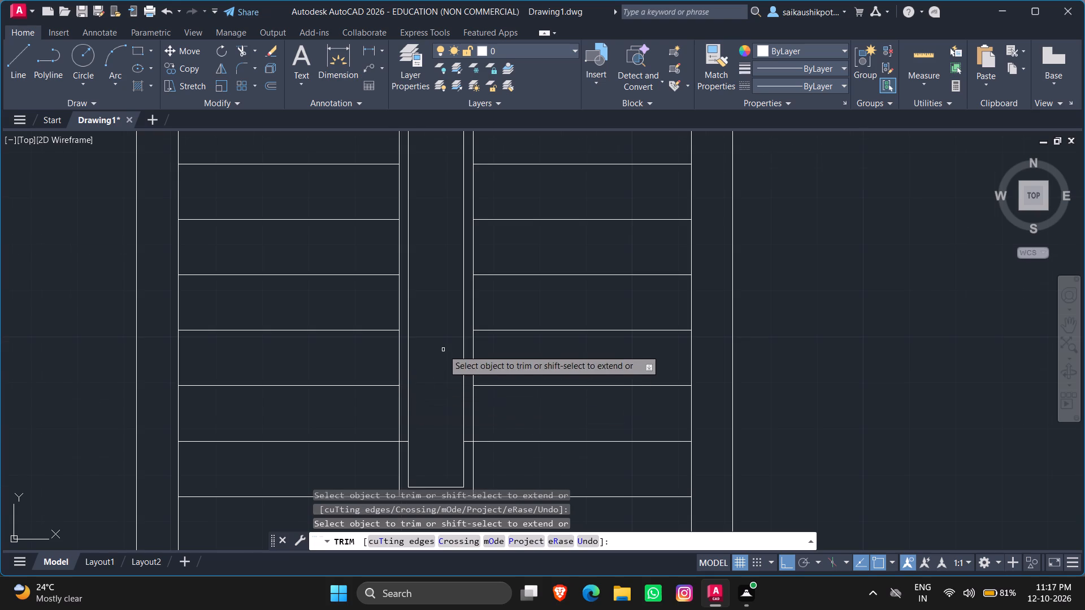
scroll(441, 398, "up", 2)
left_click(484, 420)
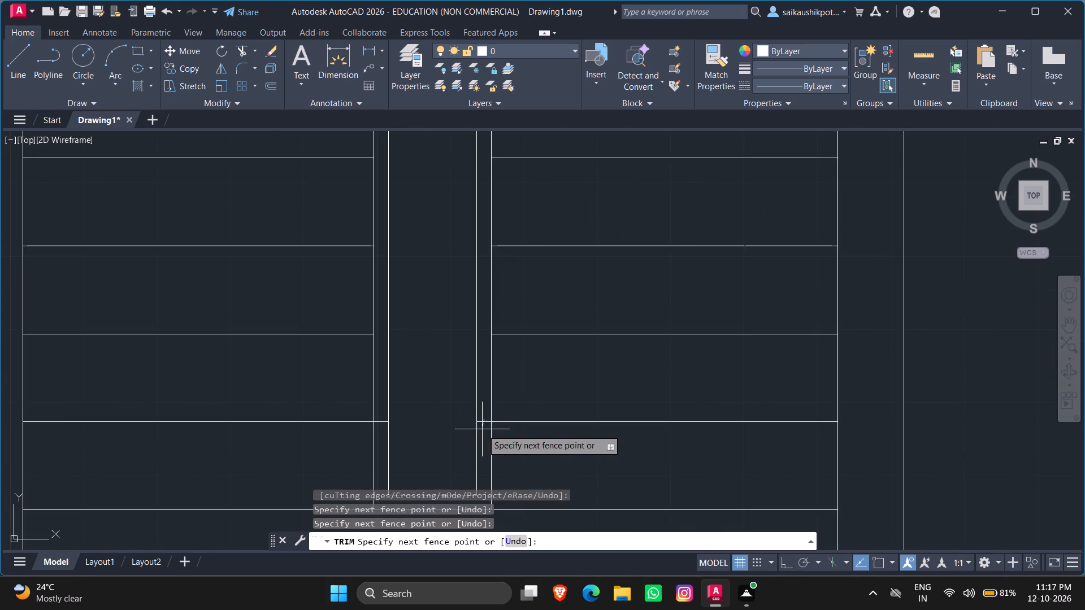
left_click(482, 429)
left_click(382, 419)
left_click(383, 426)
scroll(434, 347, "down", 2)
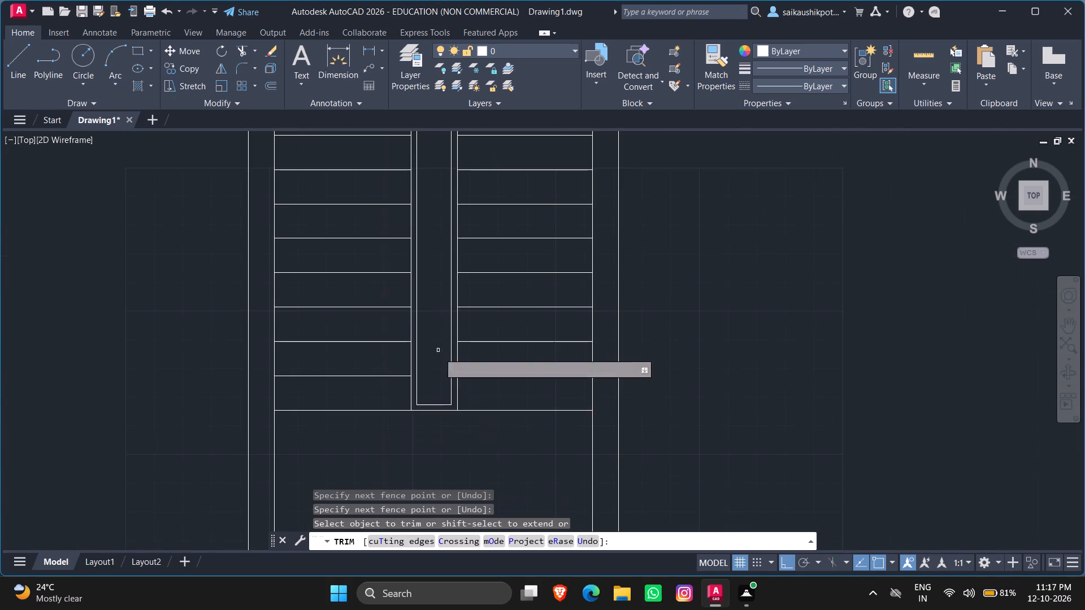
scroll(461, 398, "down", 2)
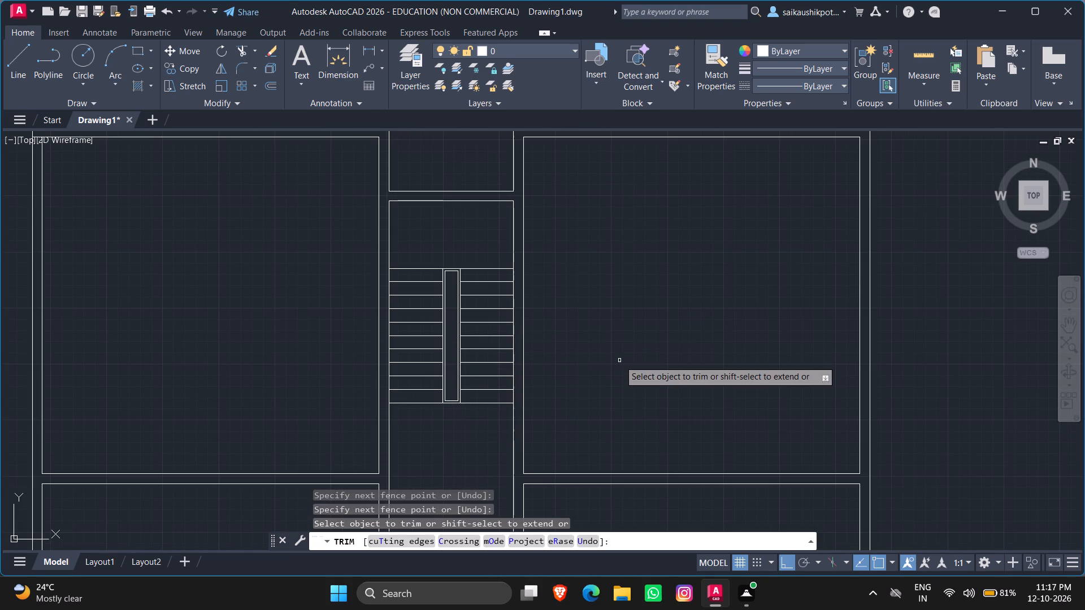
key("Escape")
key("Escape")
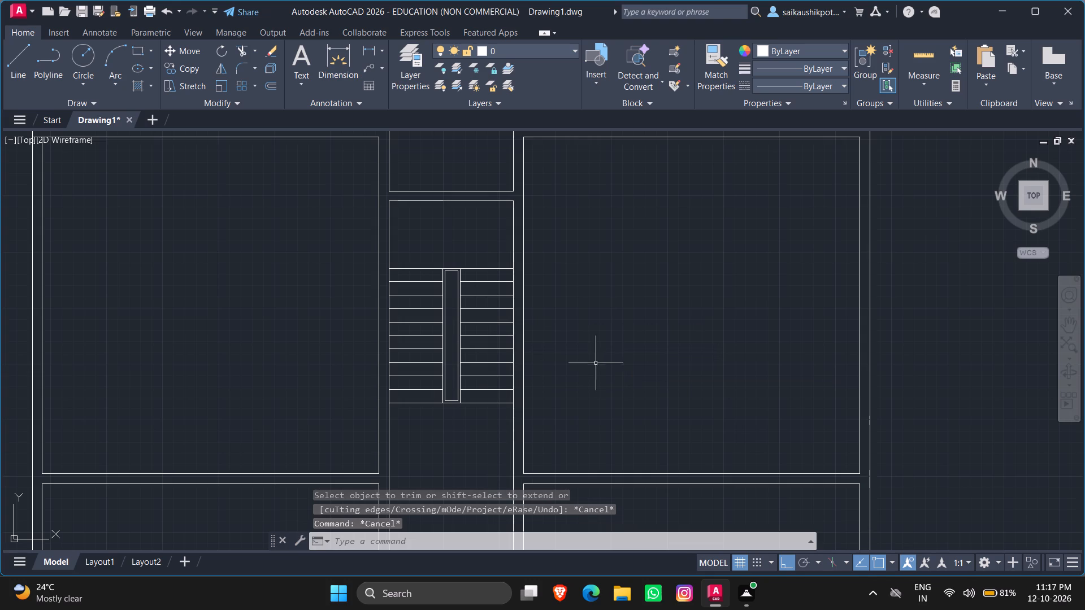
key("Escape")
key("Escape")
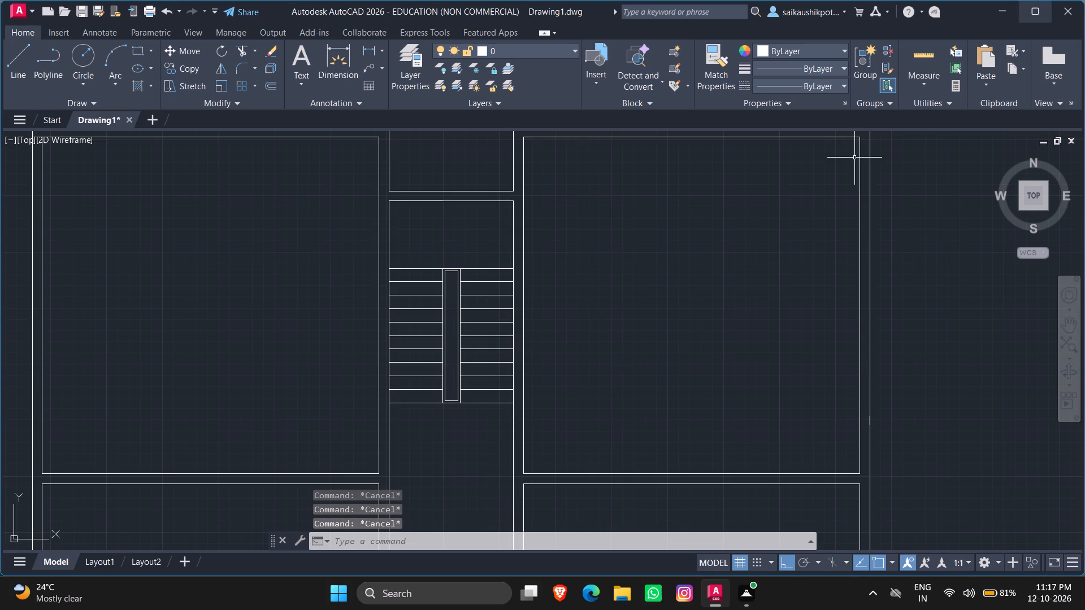
Measure the landing above the flights and offset its upper wall line 2.5' downward into the landing.
left_click(910, 61)
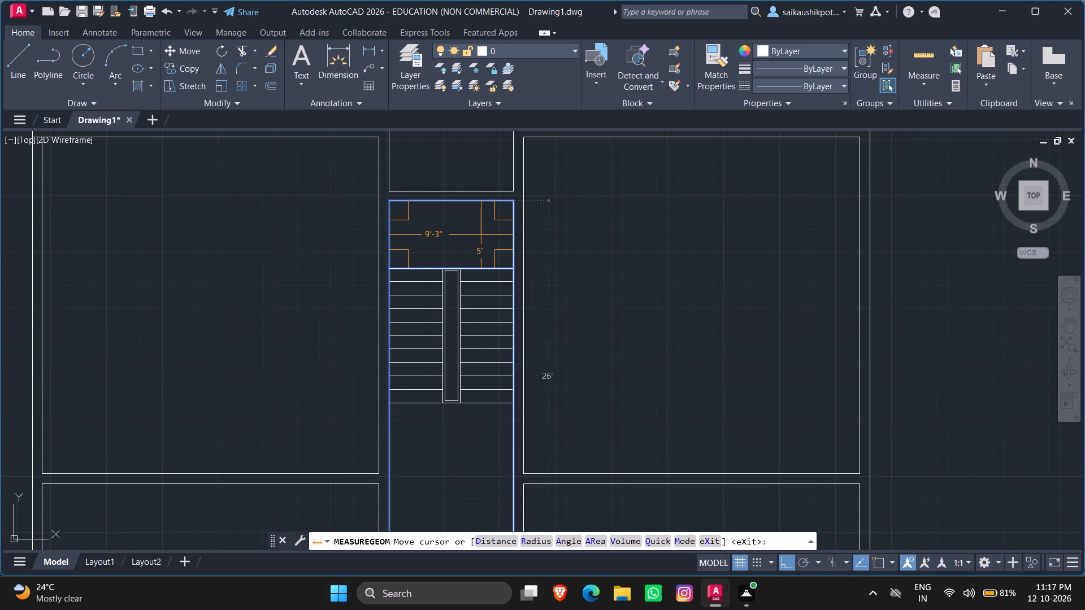
key("Escape")
key("Escape")
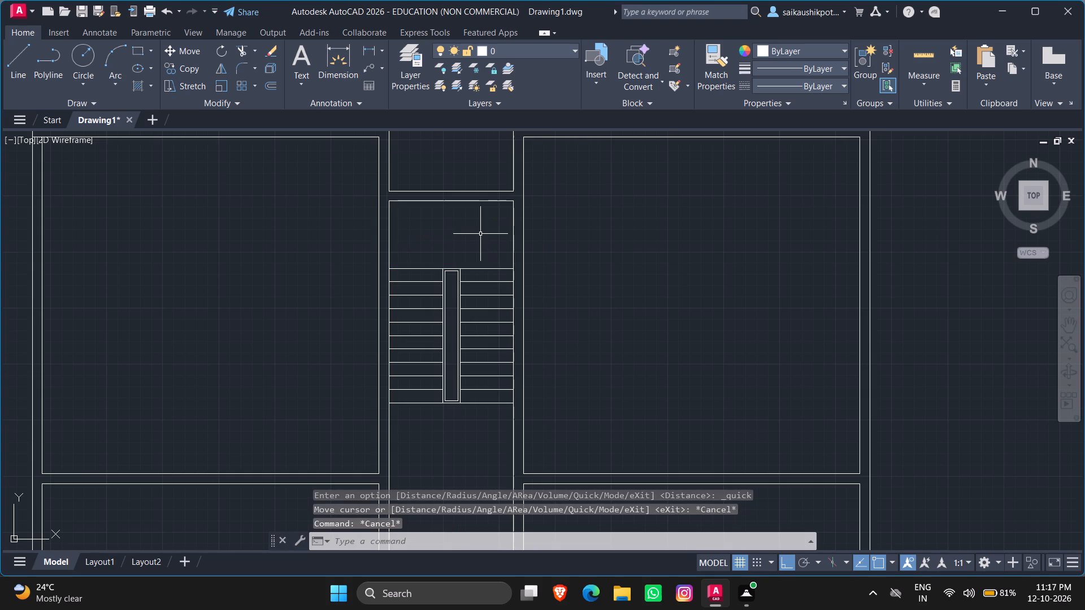
key("o")
key("Return")
type("2.5'")
key("Return")
left_click(461, 203)
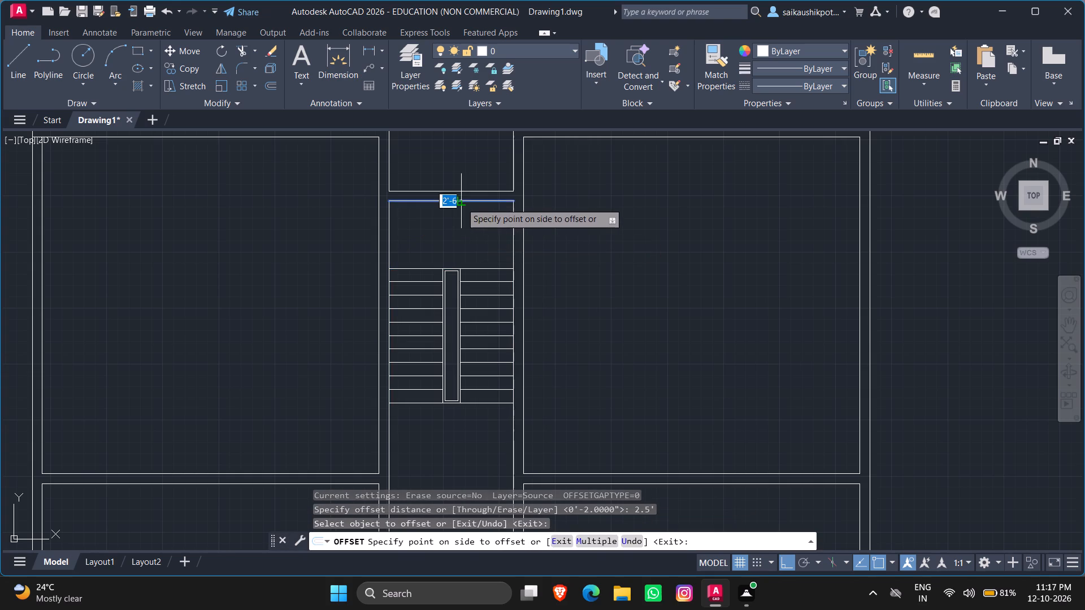
left_click(457, 242)
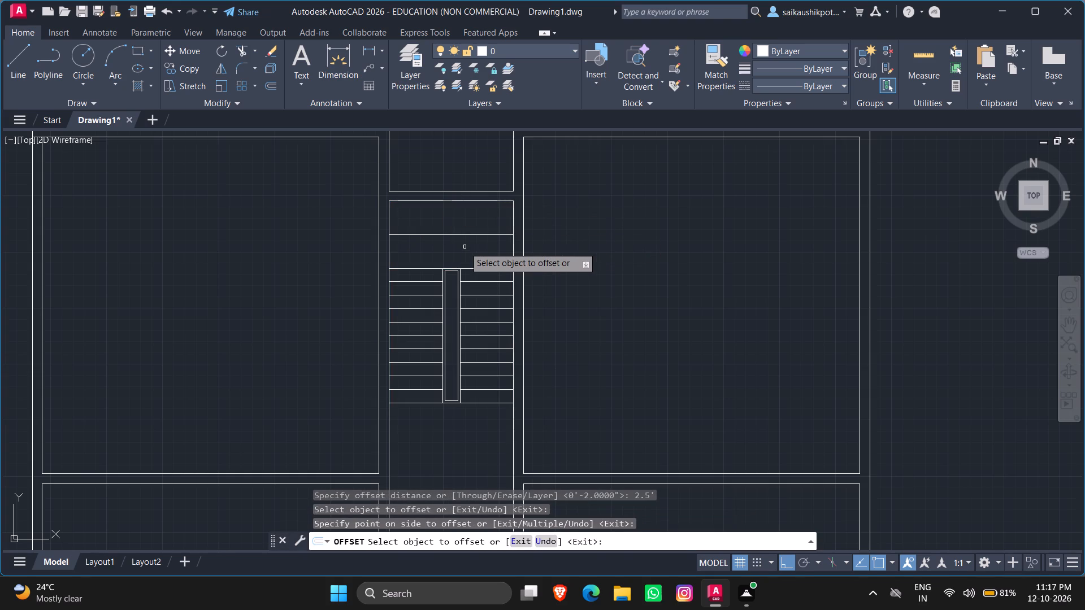
key("Escape")
key("Escape")
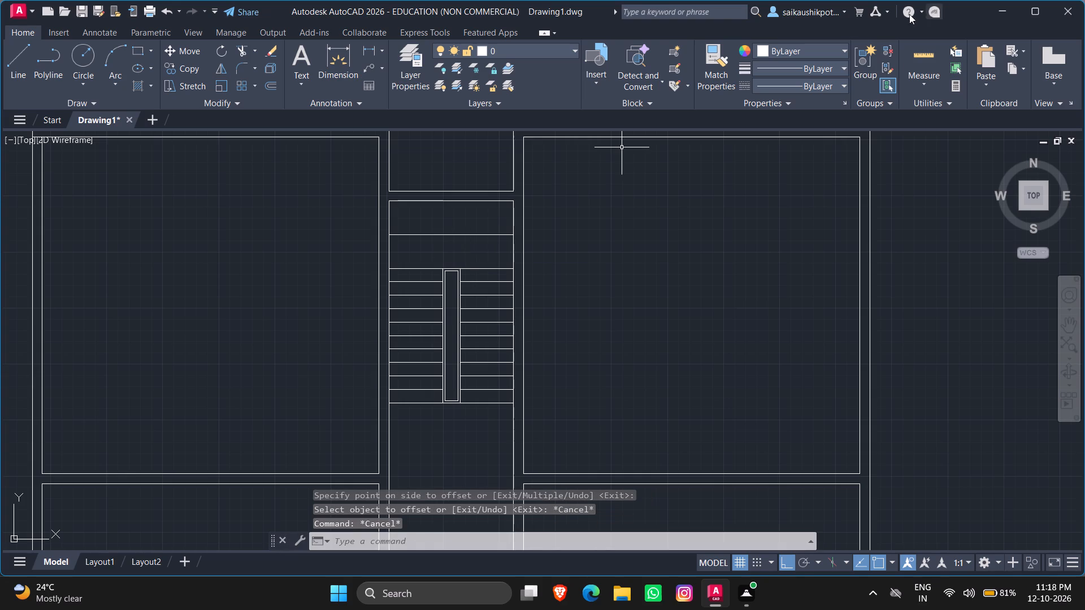
Measure the depth and width of the right flight's top tread.
left_click(913, 58)
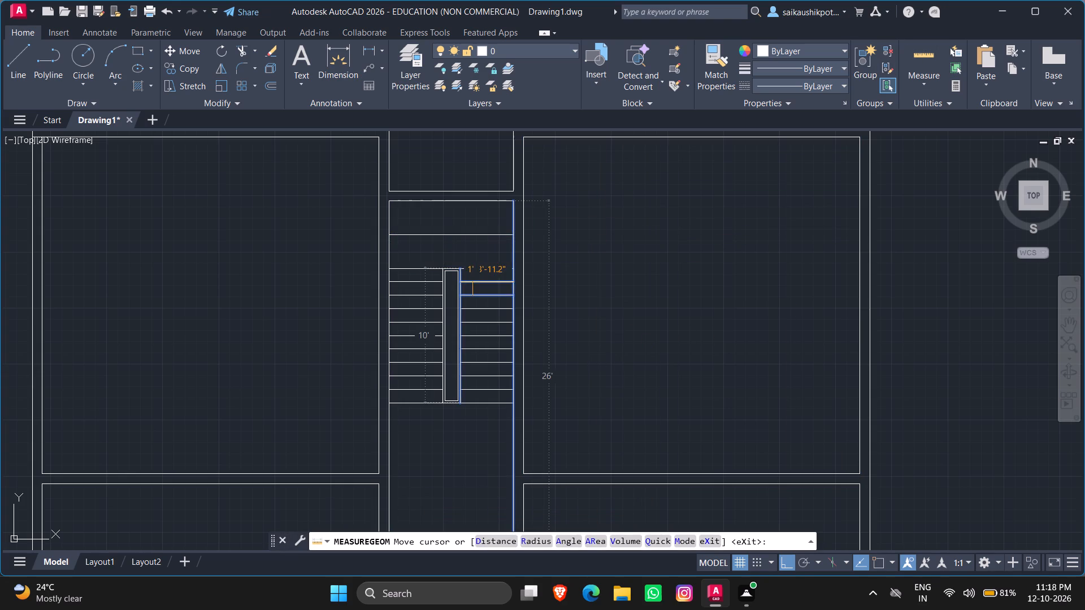
scroll(475, 279, "up", 3)
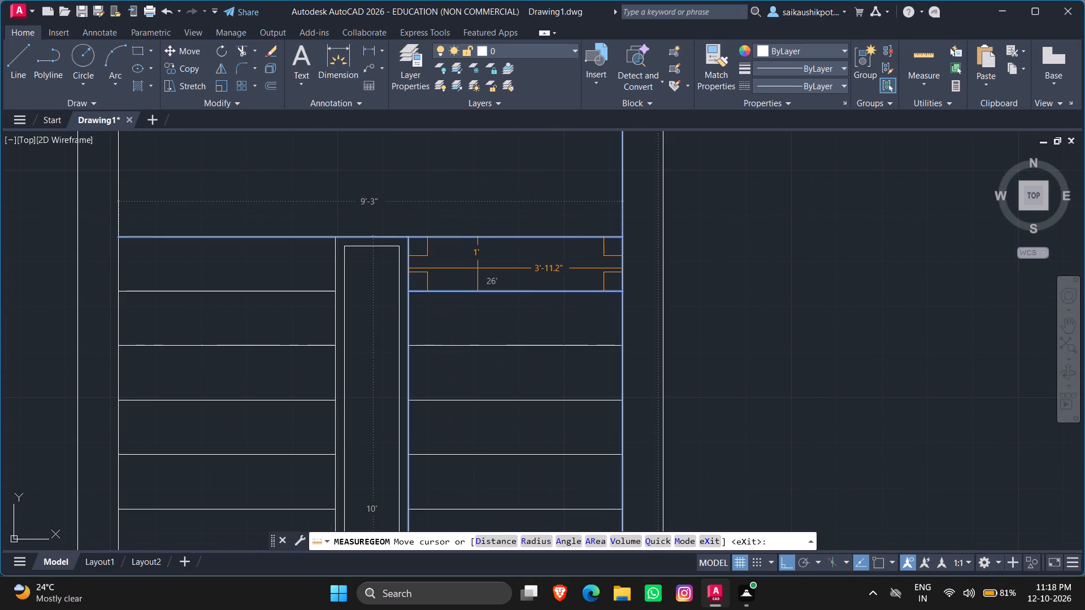
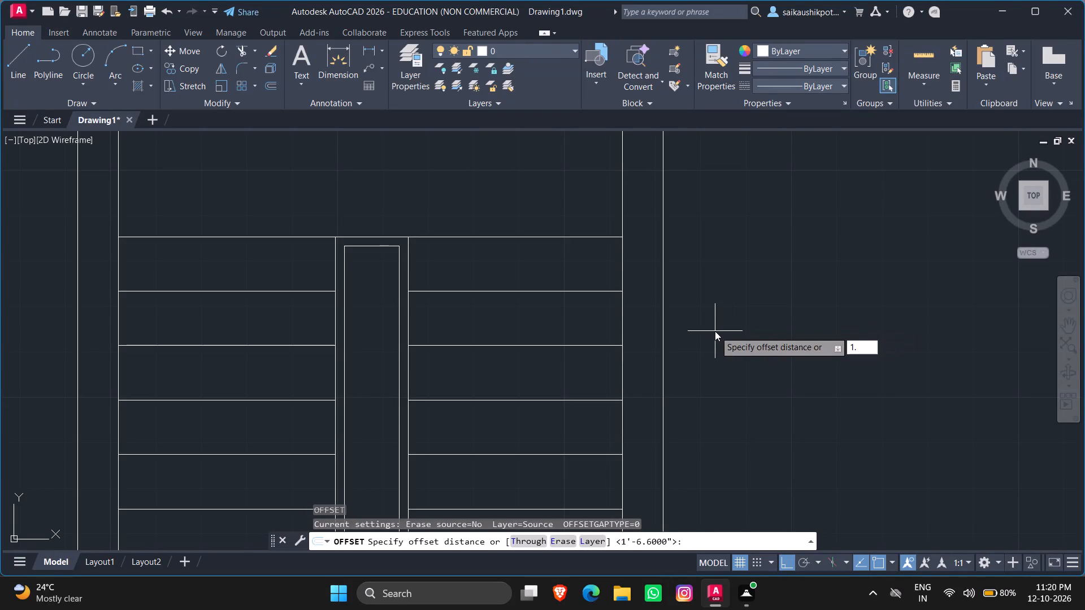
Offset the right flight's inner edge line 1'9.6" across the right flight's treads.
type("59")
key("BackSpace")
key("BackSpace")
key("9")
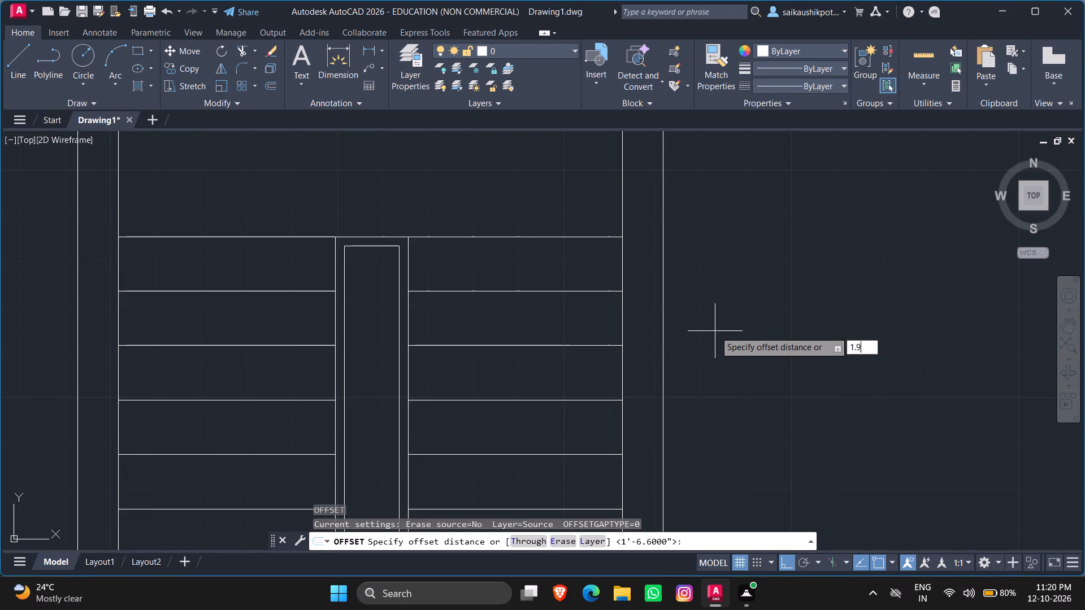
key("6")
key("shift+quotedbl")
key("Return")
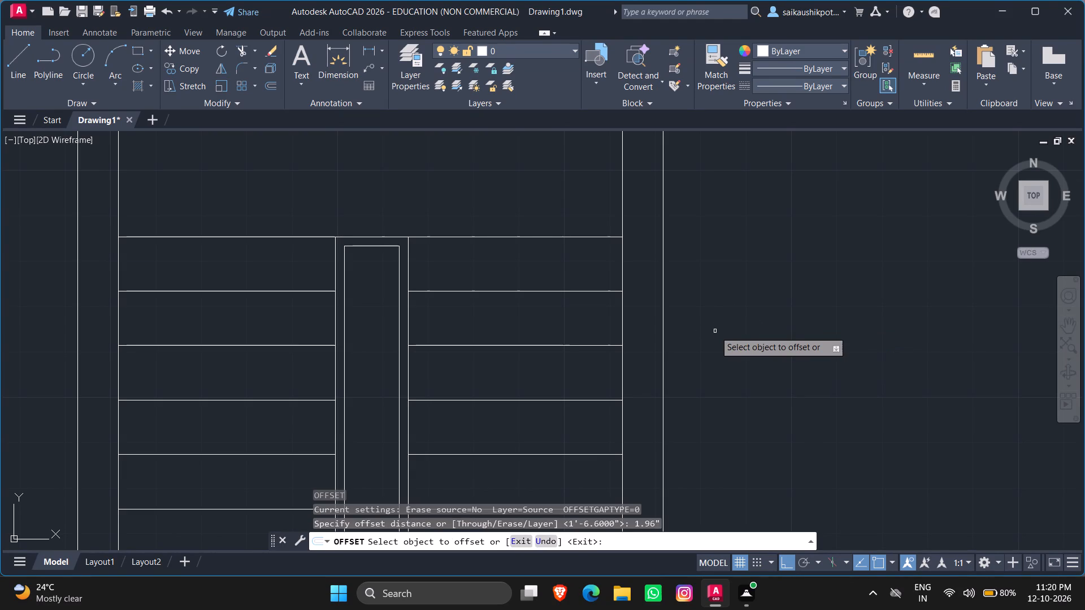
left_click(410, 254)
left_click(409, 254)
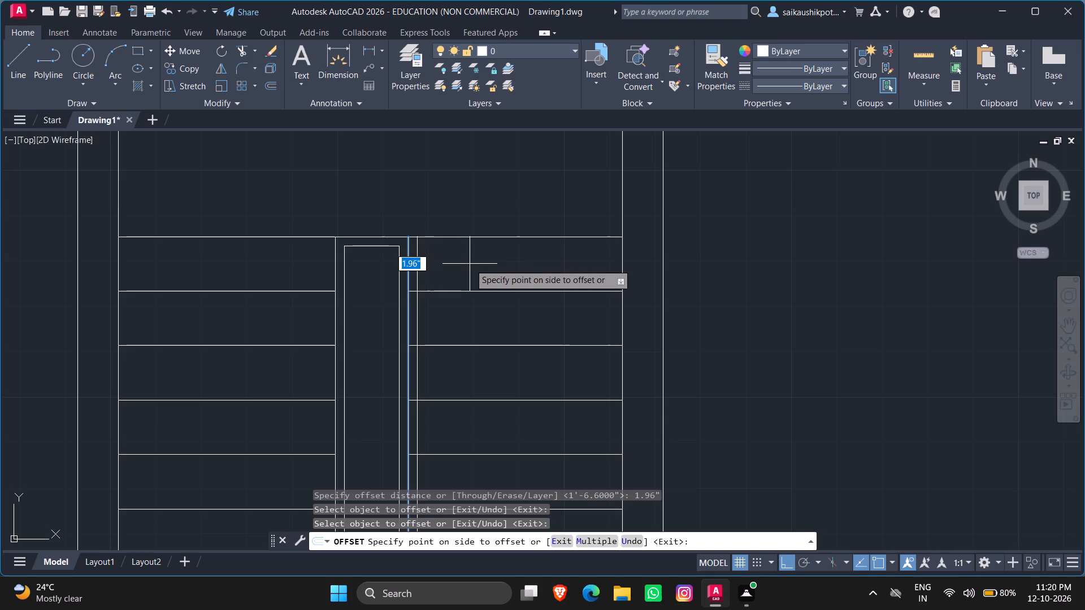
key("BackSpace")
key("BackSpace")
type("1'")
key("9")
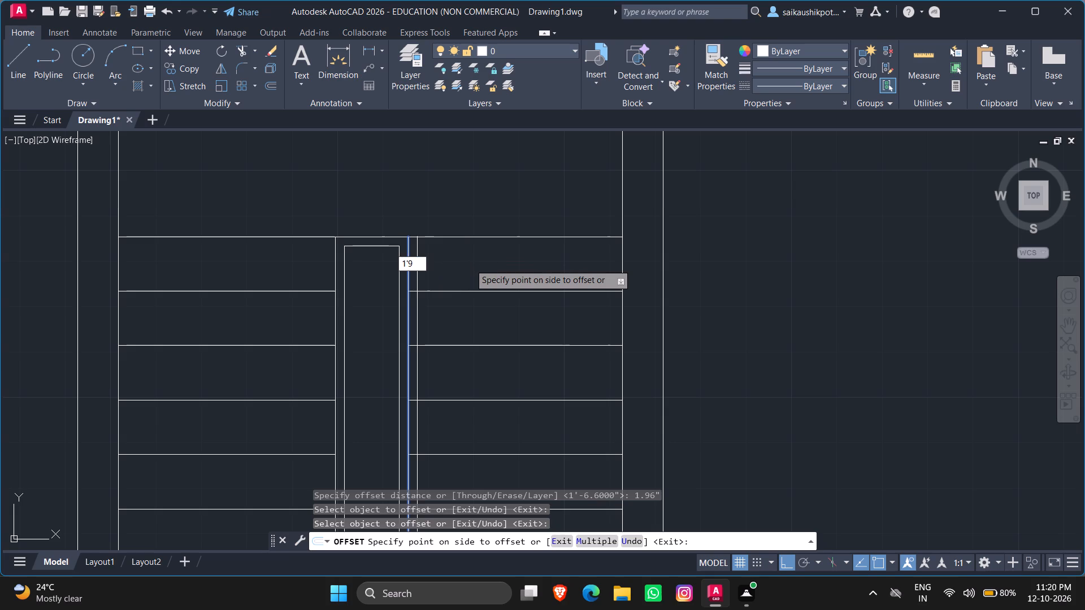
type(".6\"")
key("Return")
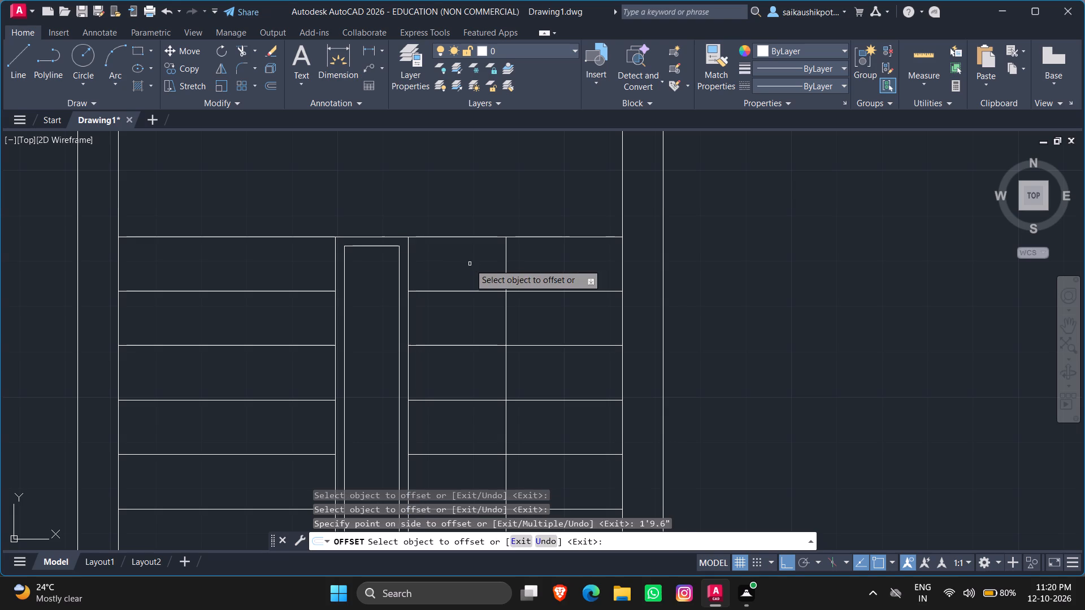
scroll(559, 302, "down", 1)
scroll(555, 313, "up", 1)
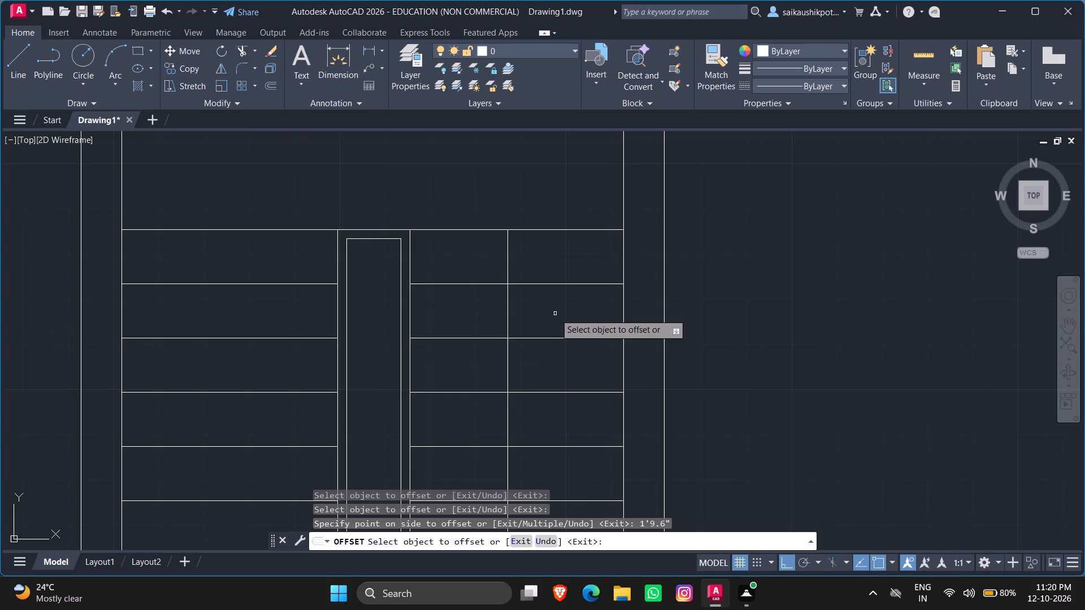
Measure the distance from the offset line to the right flight's outer wall line.
left_click(925, 56)
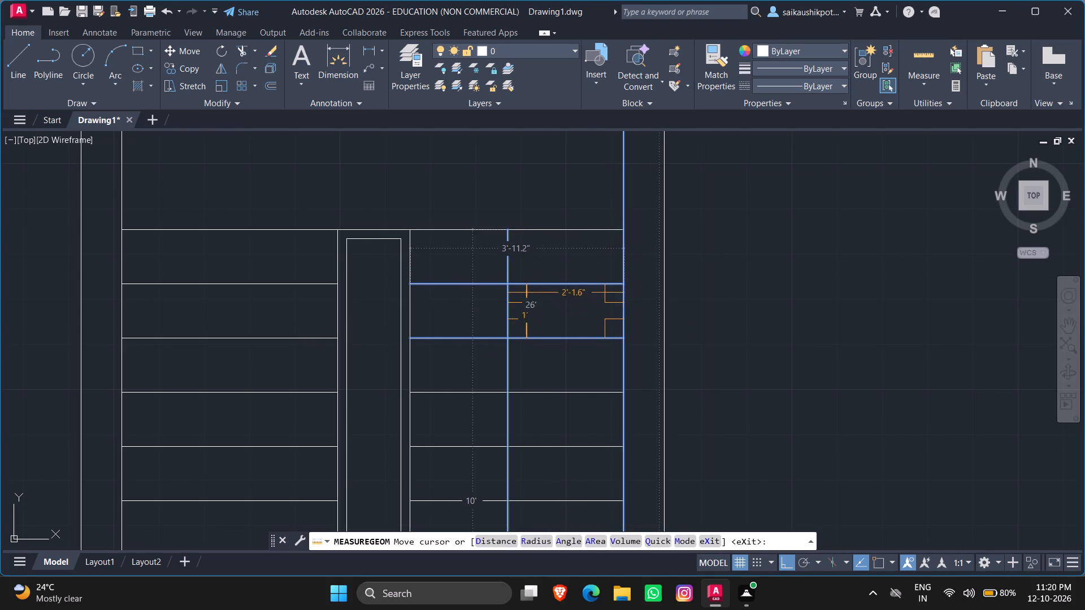
key("Escape")
key("Escape")
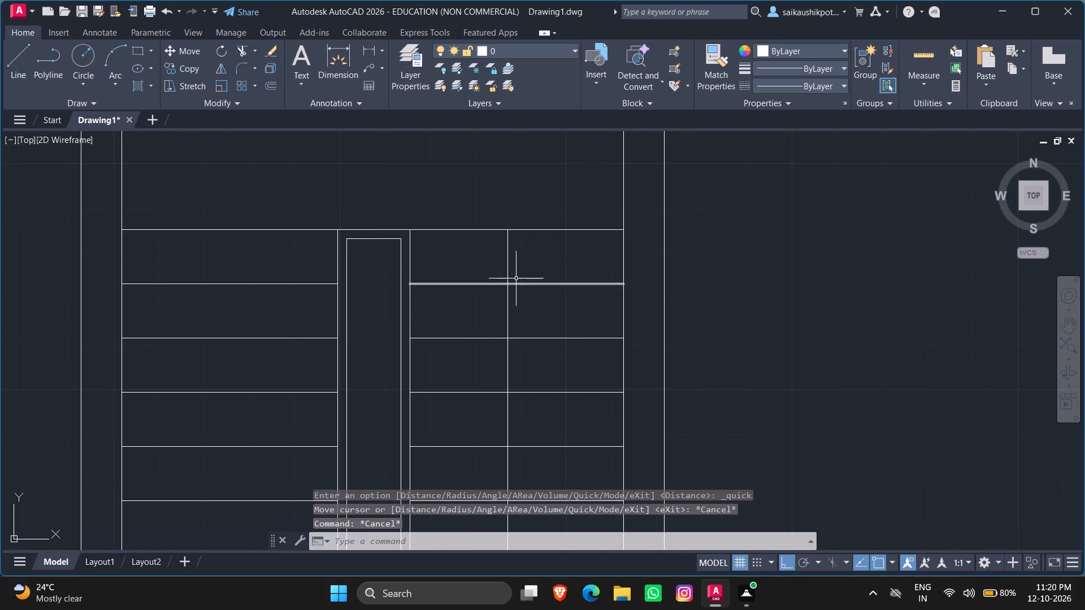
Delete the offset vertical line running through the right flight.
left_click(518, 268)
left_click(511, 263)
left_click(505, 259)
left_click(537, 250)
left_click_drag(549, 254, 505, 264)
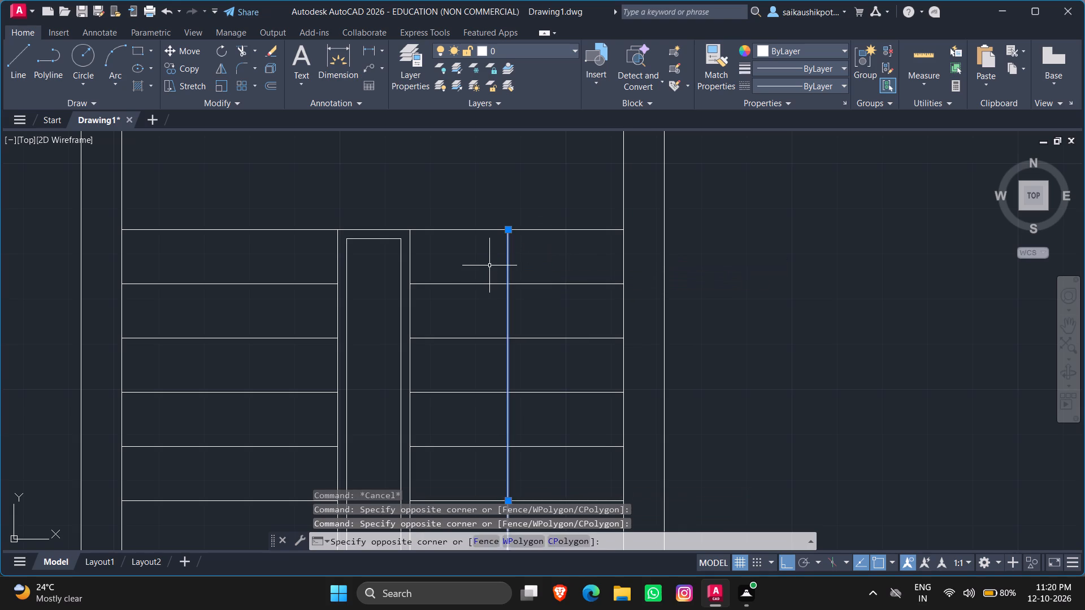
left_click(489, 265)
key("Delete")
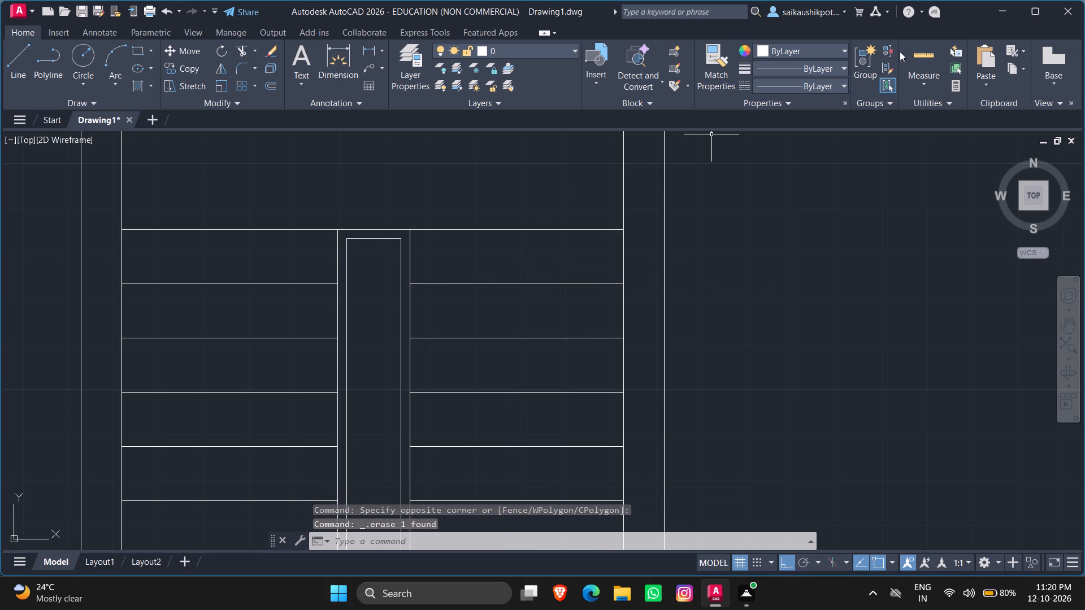
Measure the width and depth of the right flight's second tread from the top.
left_click_drag(920, 52, 906, 60)
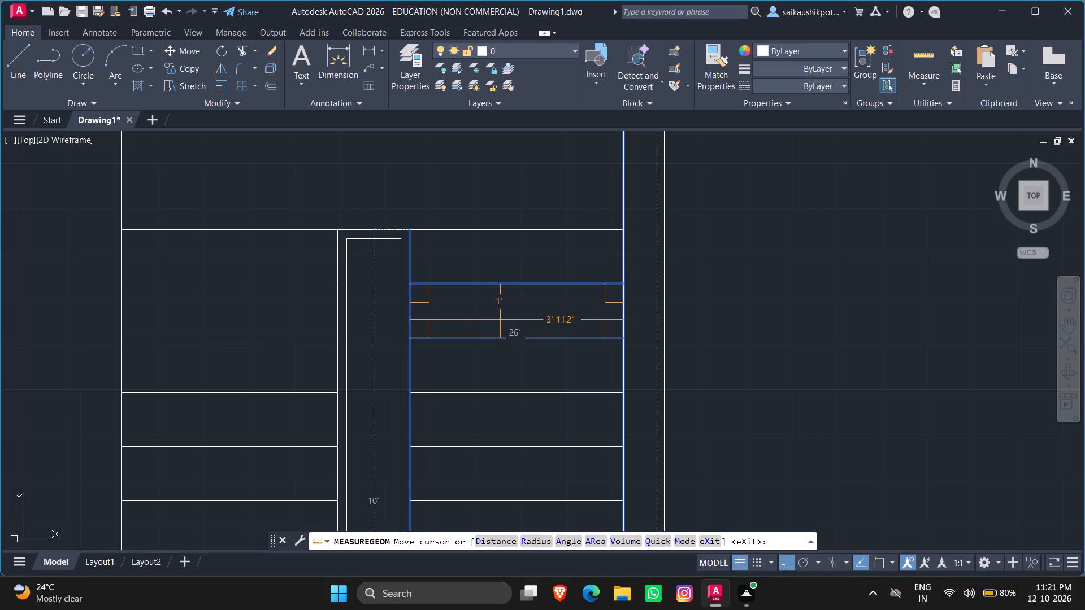
key("Escape")
key("Escape")
key("Escape")
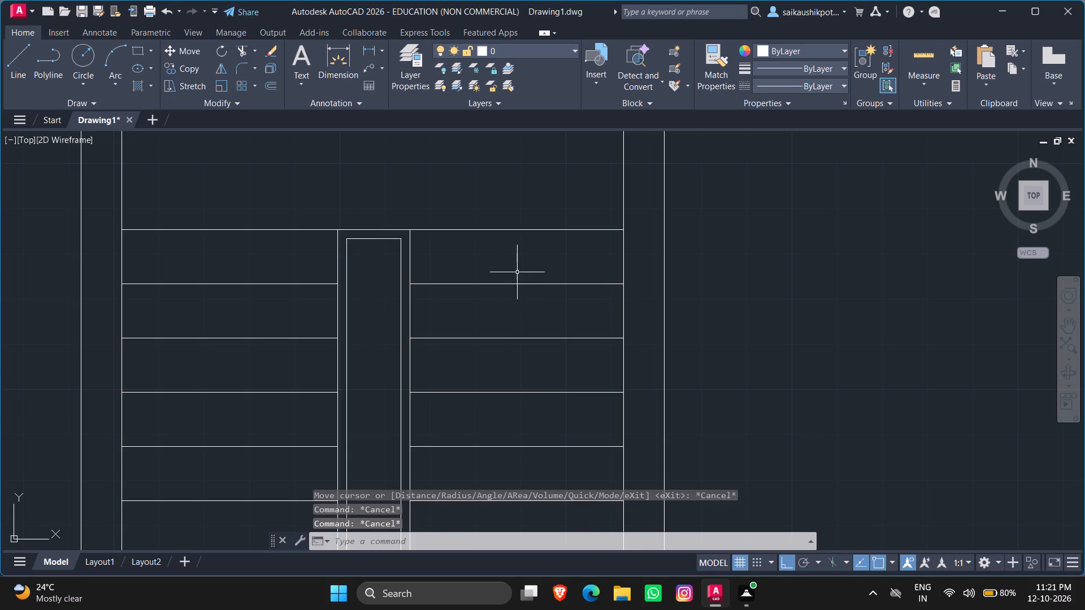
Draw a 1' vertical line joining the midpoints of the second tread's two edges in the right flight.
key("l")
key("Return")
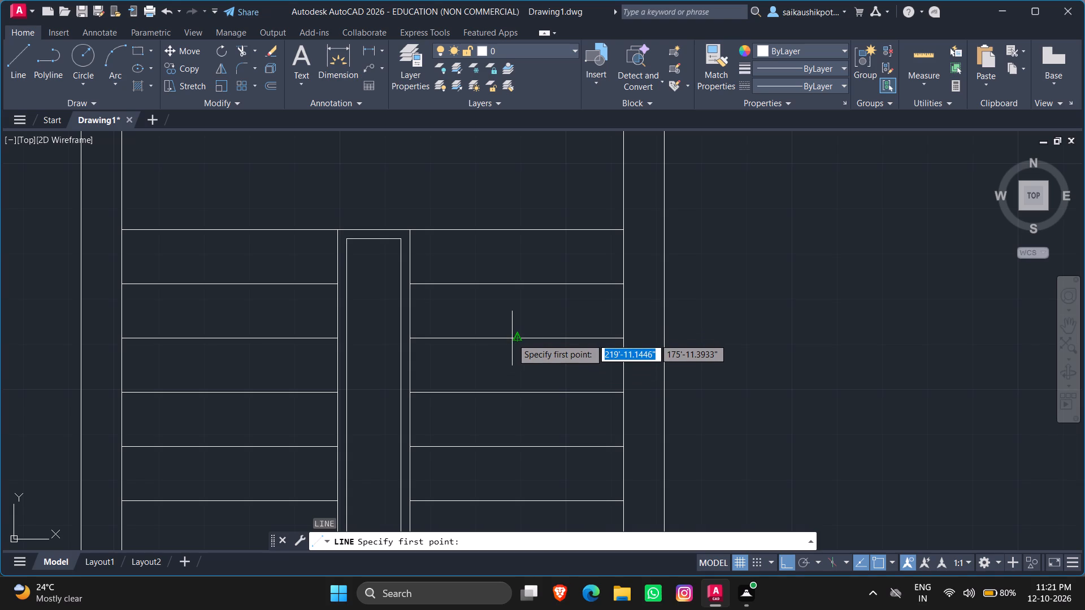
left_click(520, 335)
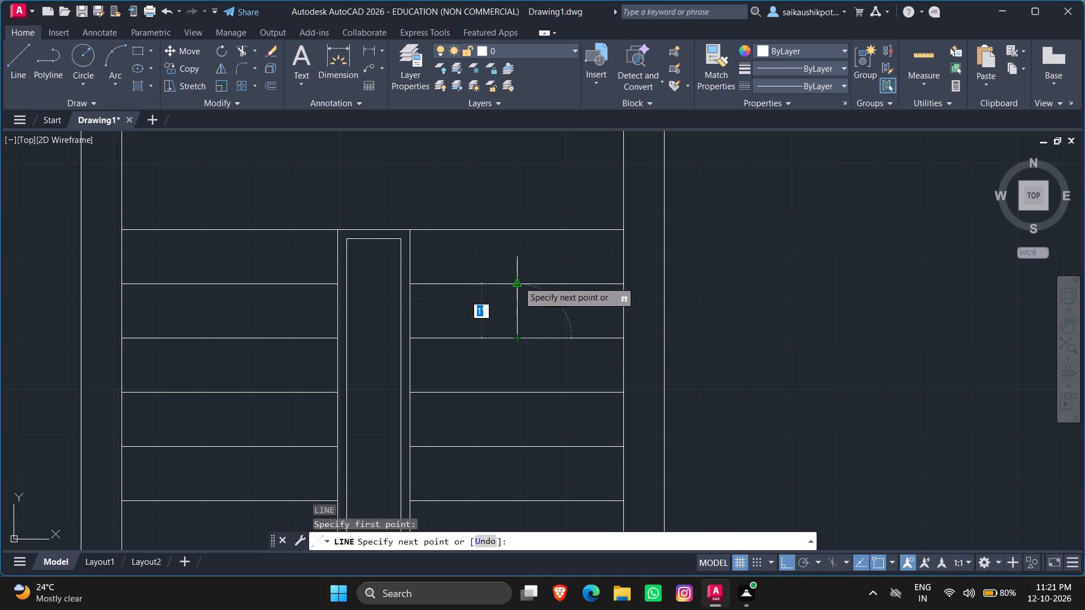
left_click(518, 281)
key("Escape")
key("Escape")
Measure the distance from the right flight's inner edge line to the short vertical midline.
left_click(919, 63)
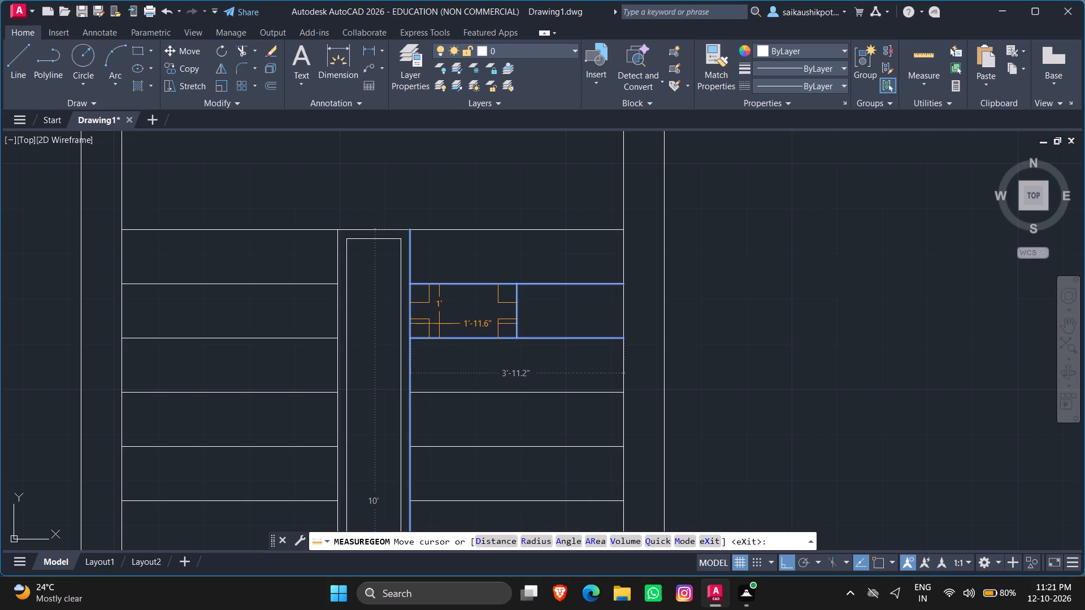
key("Escape")
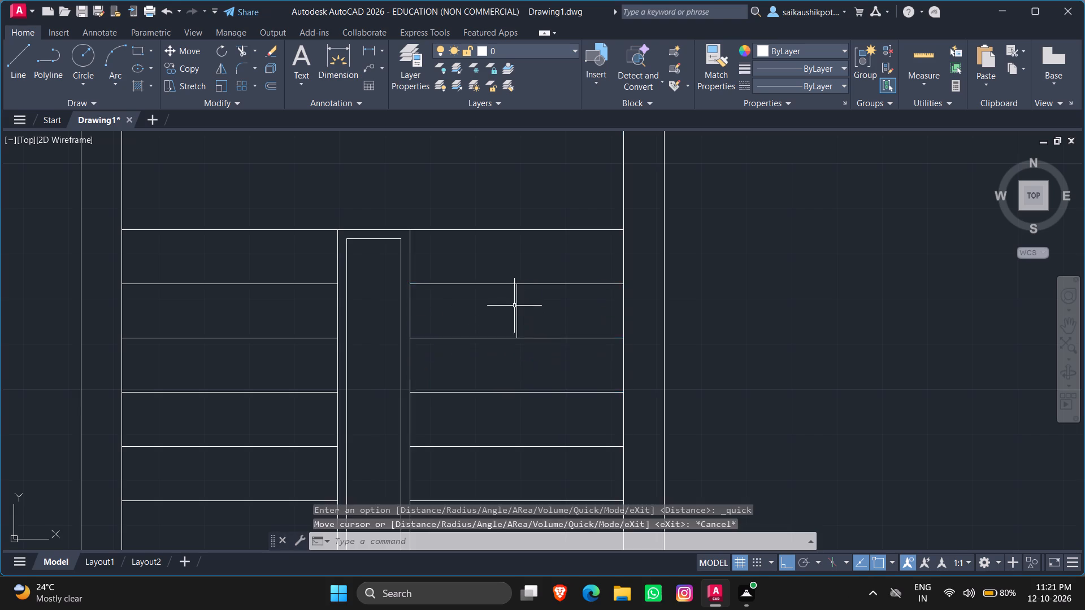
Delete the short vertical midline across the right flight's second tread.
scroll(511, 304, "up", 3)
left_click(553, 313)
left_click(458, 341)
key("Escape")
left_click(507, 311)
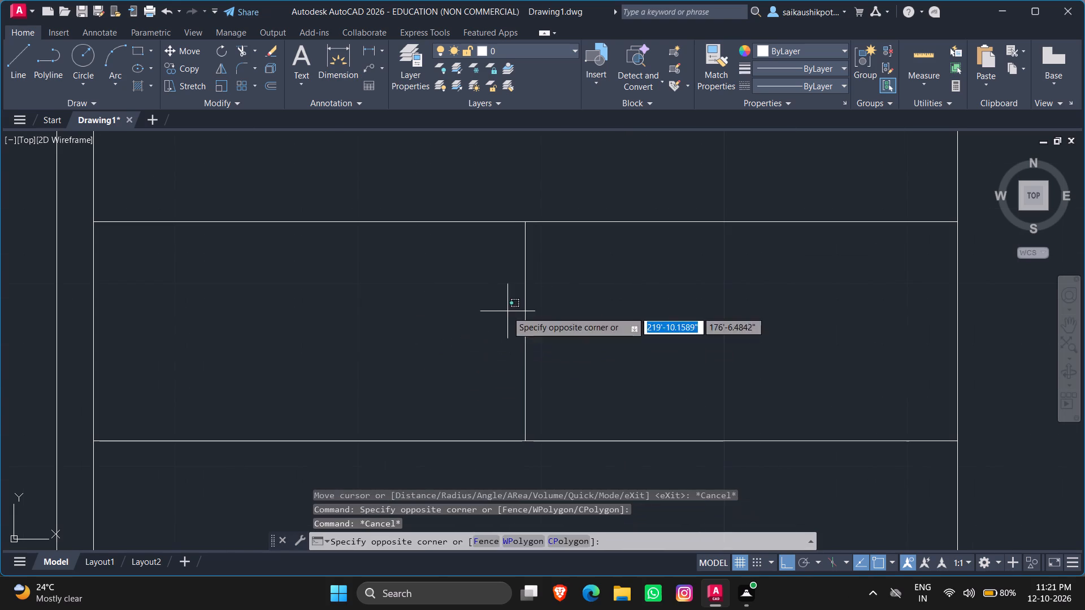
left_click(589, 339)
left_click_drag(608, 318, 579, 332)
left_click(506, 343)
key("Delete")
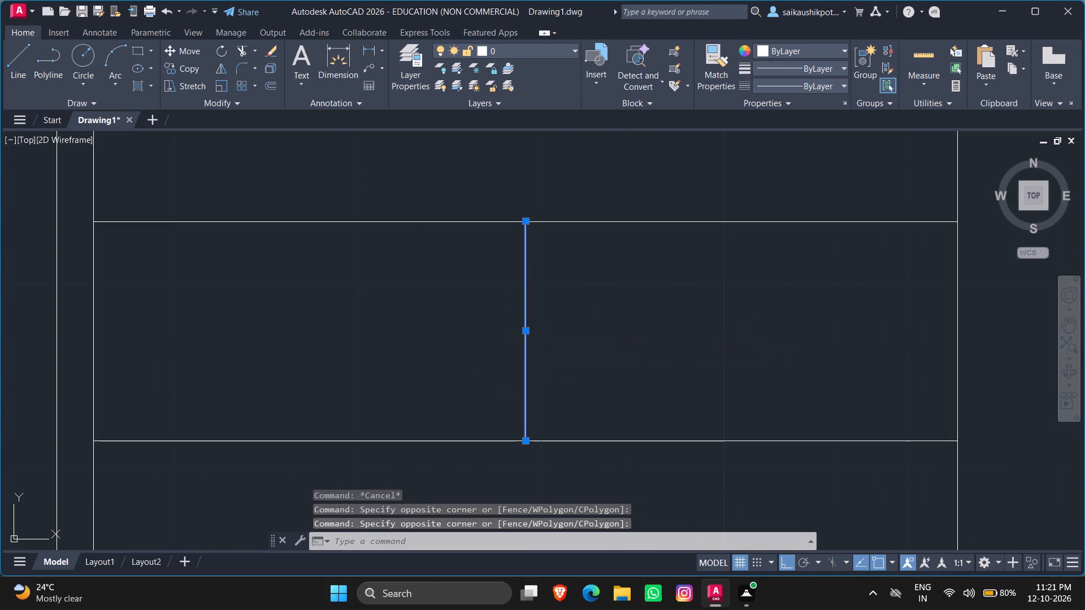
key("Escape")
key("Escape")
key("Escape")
Offset the inner edge line of each flight 1'11.6" outward to form a centre line through the treads.
key("o")
key("Return")
type("1'11.6\"")
key("Return")
scroll(220, 421, "down", 2)
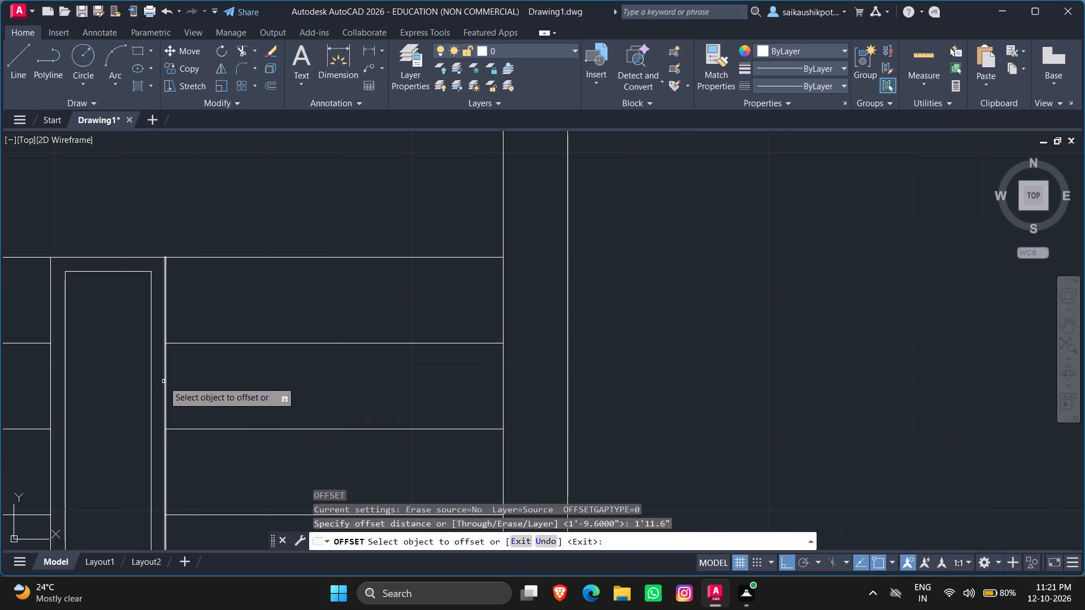
left_click(163, 381)
left_click(312, 399)
scroll(332, 322, "down", 4)
scroll(281, 367, "up", 2)
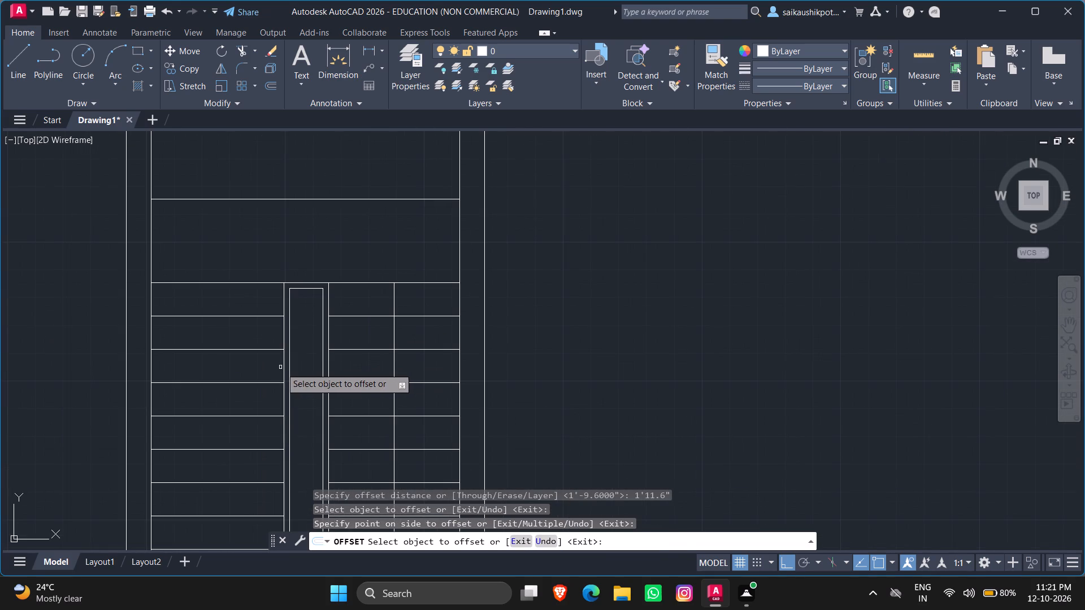
left_click(283, 369)
left_click(235, 368)
key("Escape")
scroll(312, 320, "down", 2)
scroll(277, 307, "up", 1)
key("Escape")
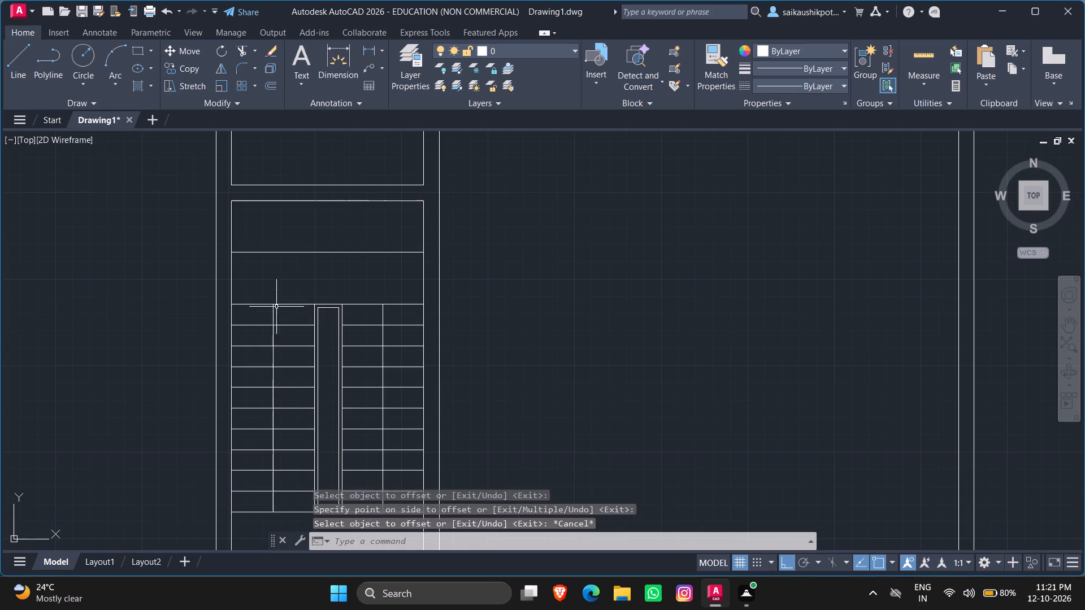
Stretch the upper ends of both flights' centre lines up to the horizontal line halfway across the landing.
left_click(272, 311)
left_click(275, 303)
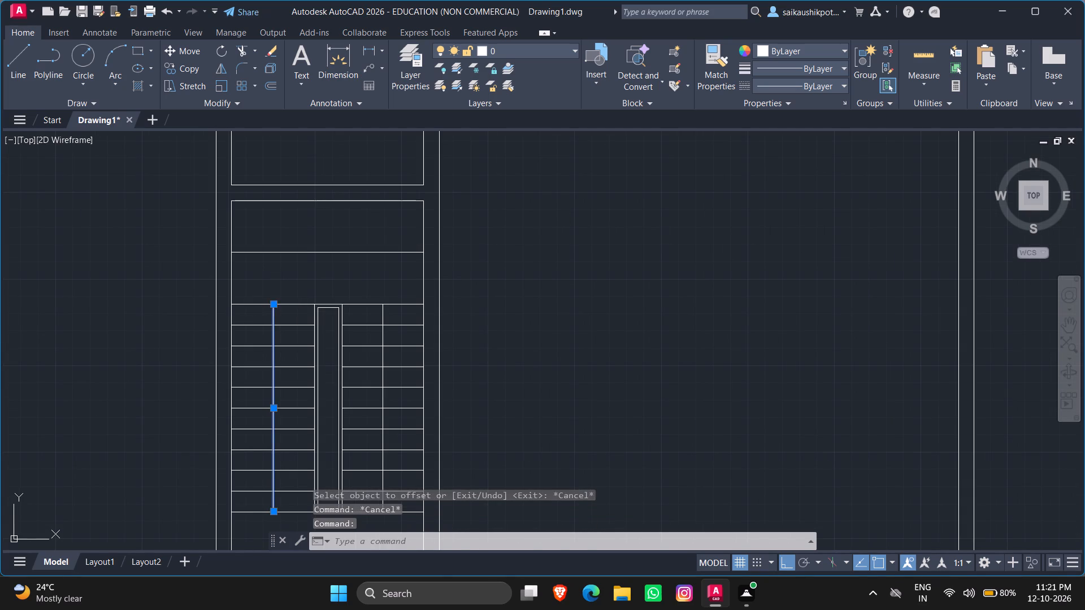
left_click(276, 251)
key("Escape")
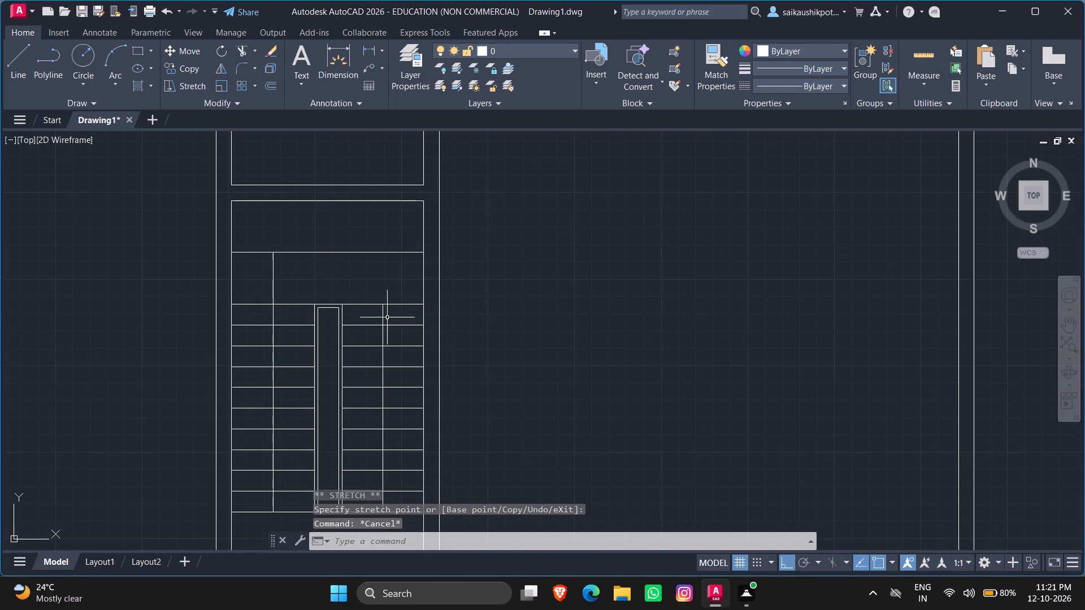
left_click_drag(388, 317, 381, 316)
left_click(378, 316)
left_click(383, 304)
left_click(377, 247)
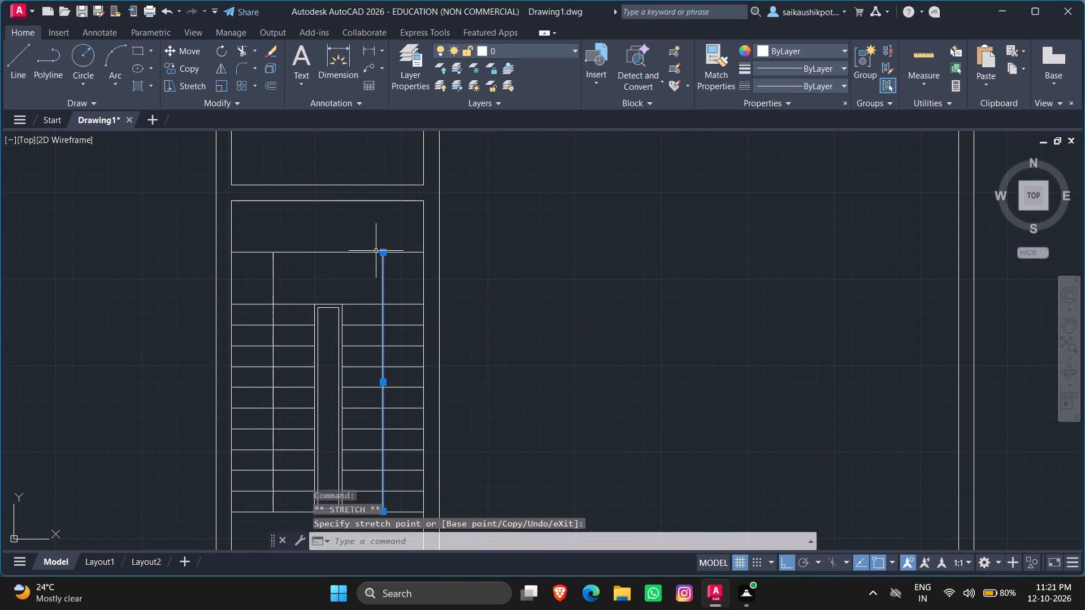
key("Escape")
key("Escape")
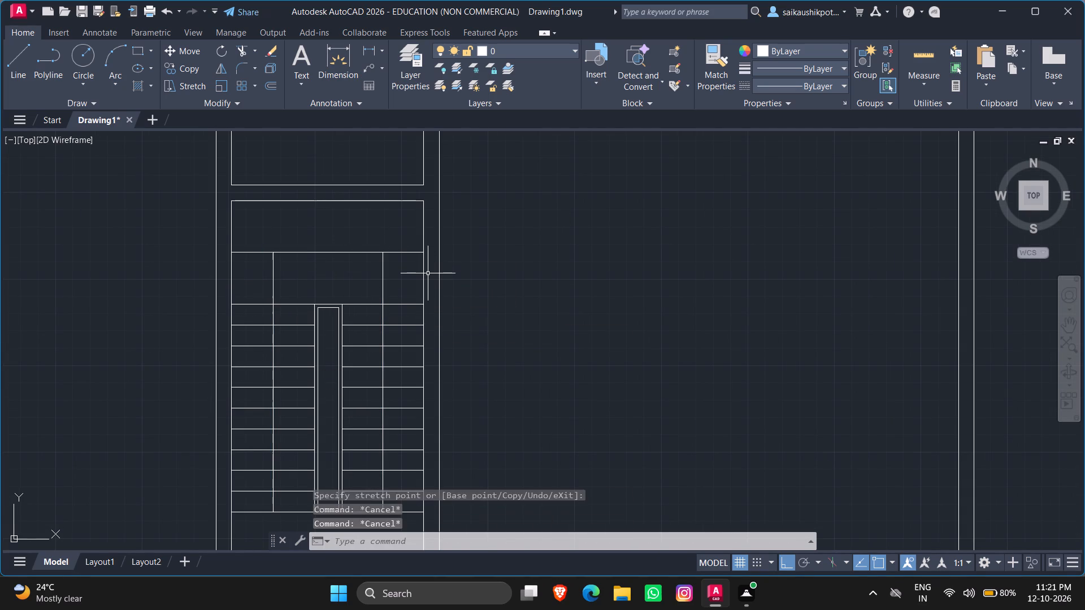
Trim the landing's halfway line outside the two centre lines on both sides, leaving a continuous path around the landing.
type("TR")
key("Return")
key("Return")
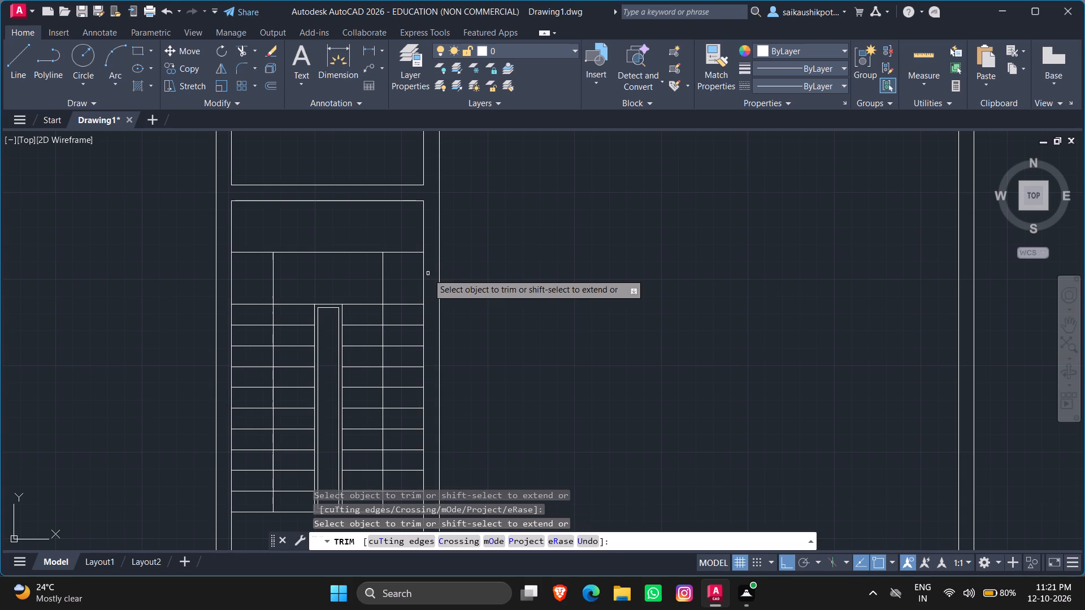
left_click_drag(398, 237, 403, 255)
left_click(409, 280)
left_click(401, 242)
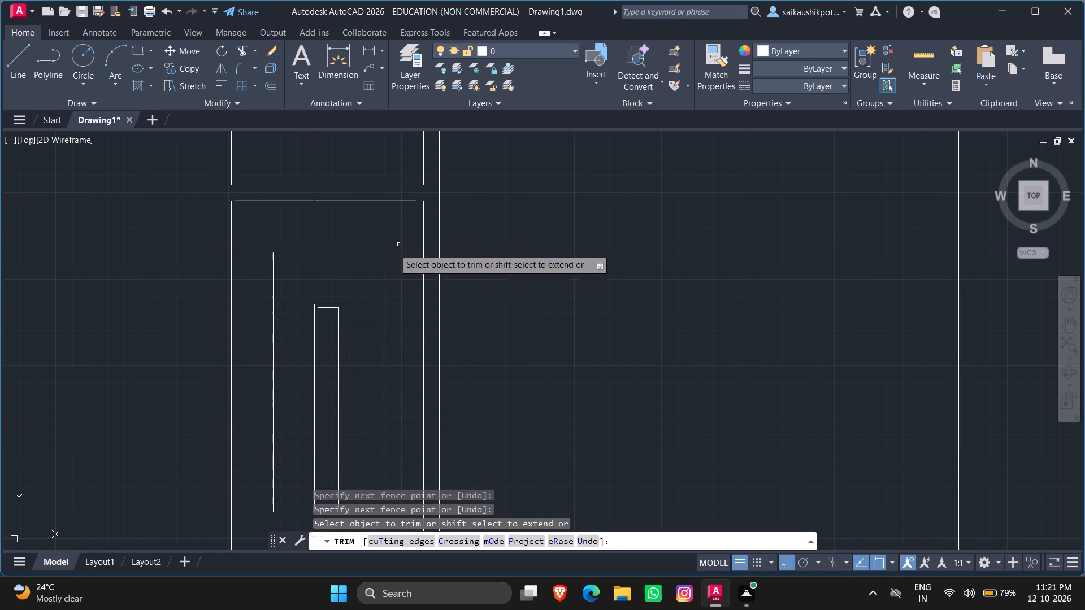
left_click_drag(256, 241, 247, 257)
left_click(245, 264)
scroll(313, 230, "down", 2)
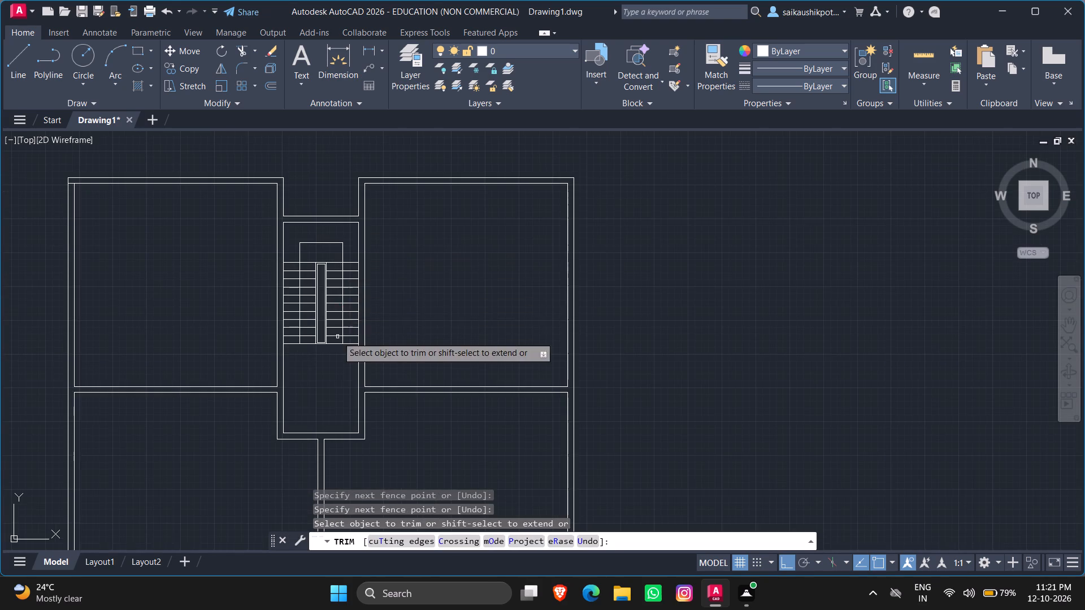
scroll(338, 338, "up", 3)
key("Escape")
key("Escape")
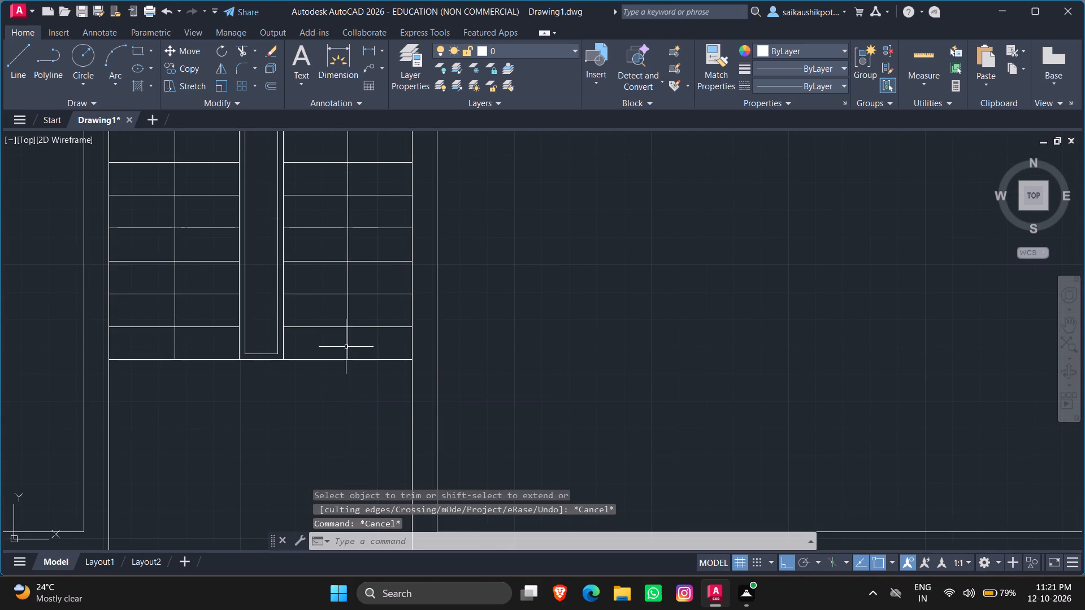
Stretch the lower end of the right flight's centre line about one tread depth below the bottom tread line.
left_click(346, 347)
left_click(349, 358)
left_click(354, 393)
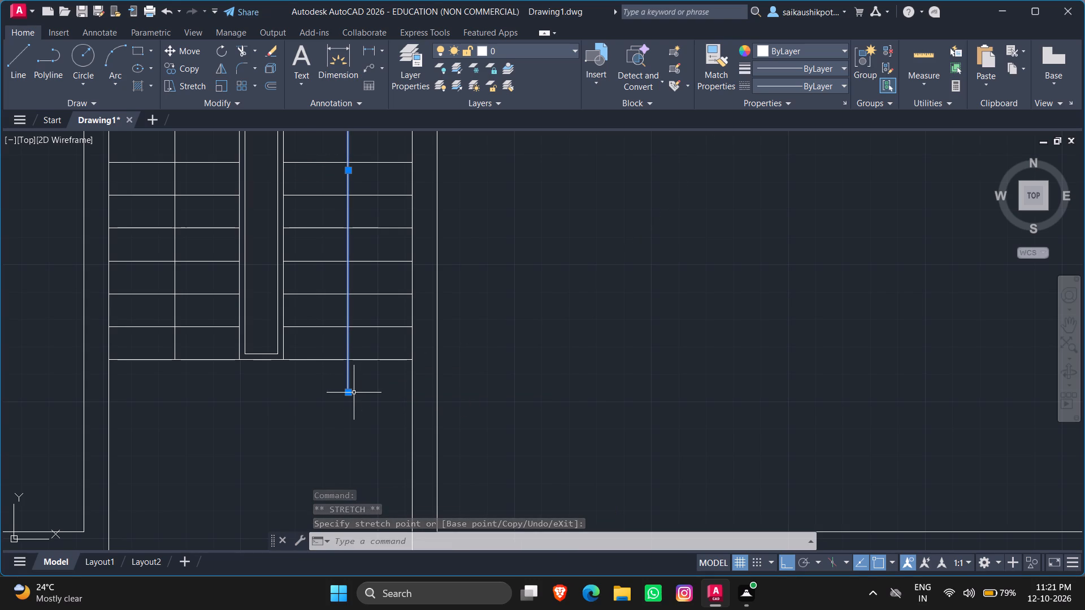
key("Escape")
key("Escape")
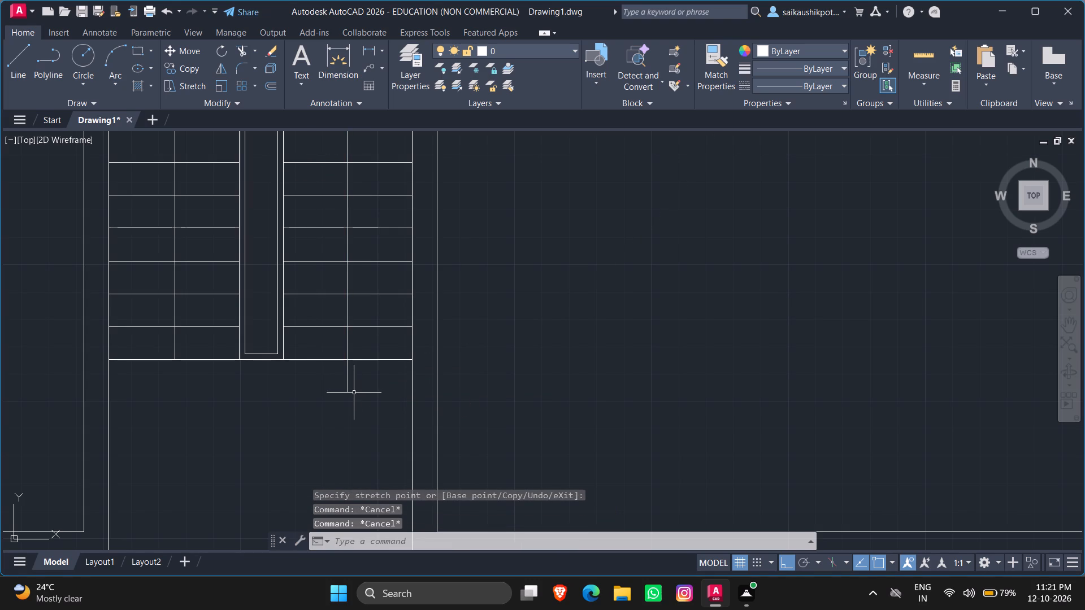
scroll(471, 317, "down", 2)
scroll(414, 355, "up", 3)
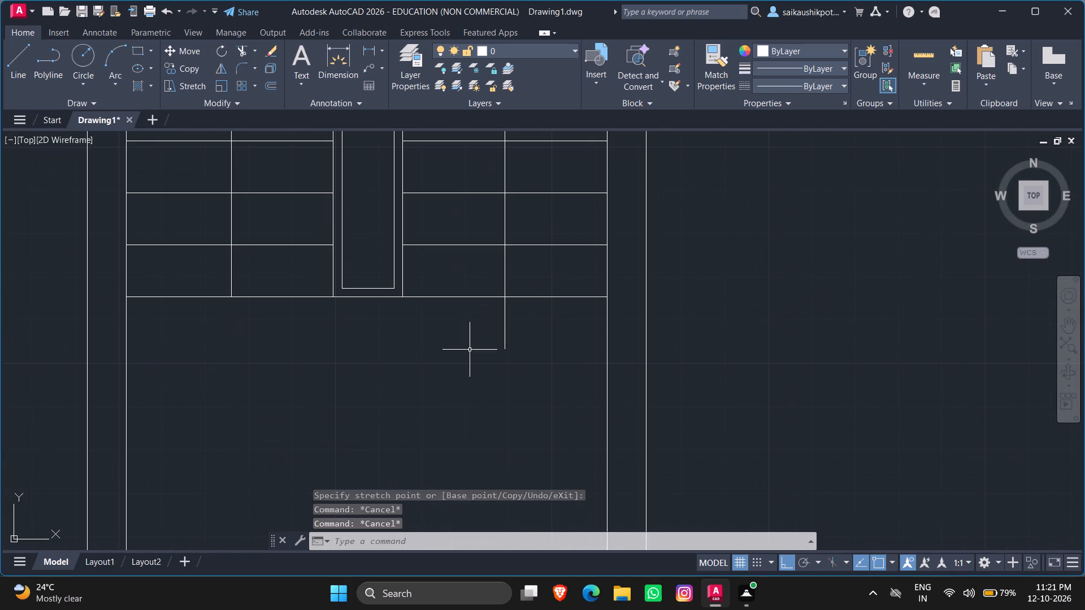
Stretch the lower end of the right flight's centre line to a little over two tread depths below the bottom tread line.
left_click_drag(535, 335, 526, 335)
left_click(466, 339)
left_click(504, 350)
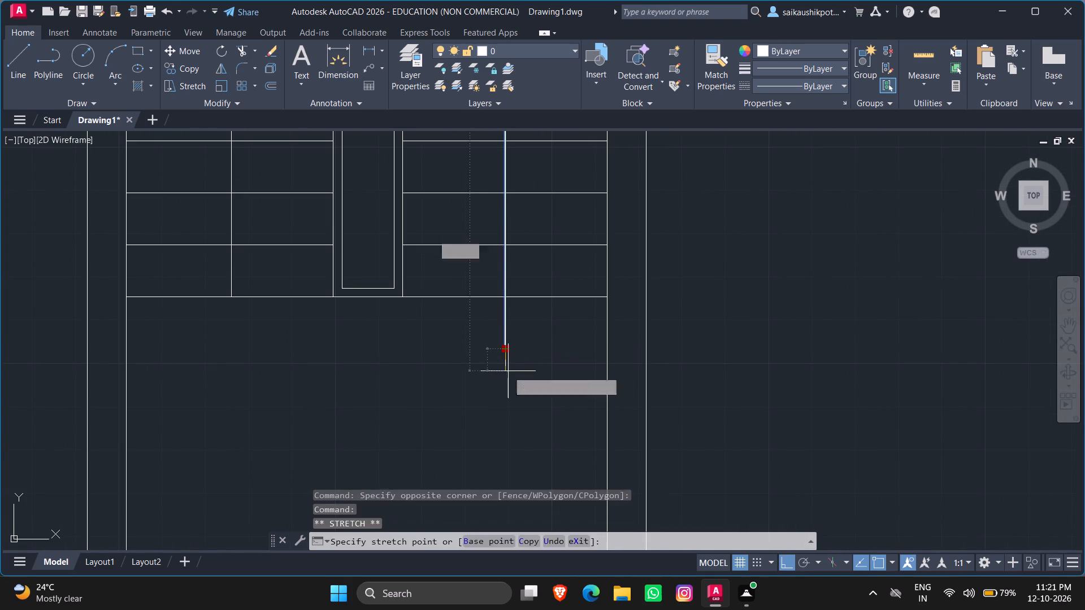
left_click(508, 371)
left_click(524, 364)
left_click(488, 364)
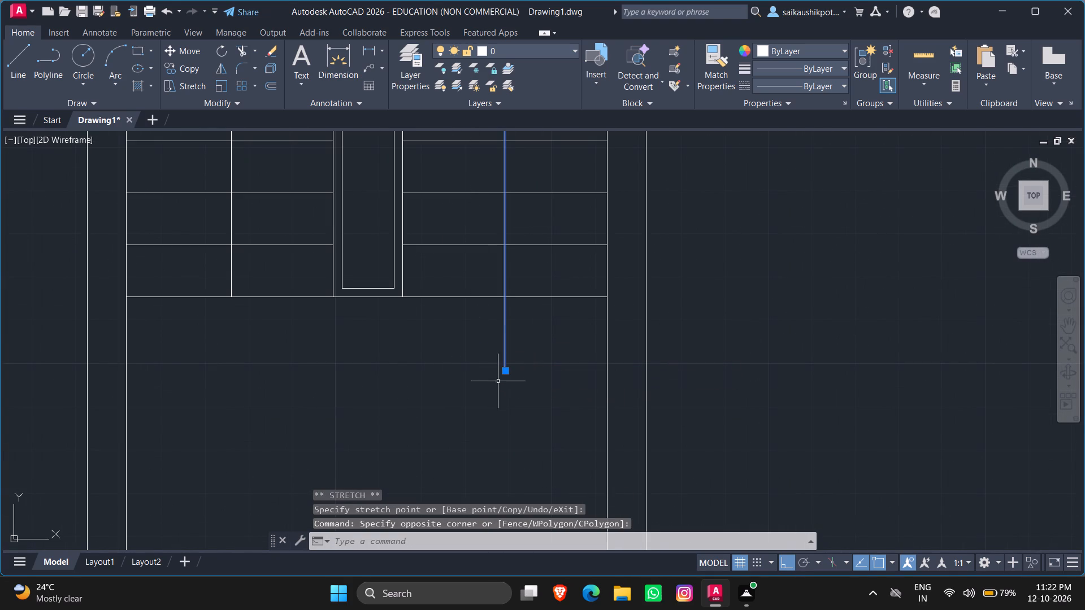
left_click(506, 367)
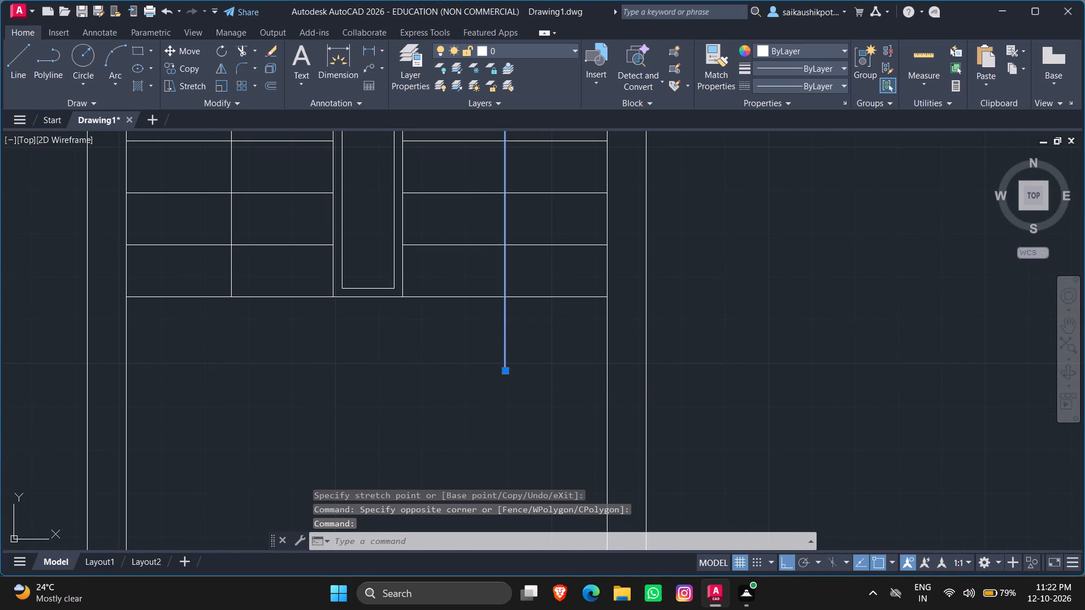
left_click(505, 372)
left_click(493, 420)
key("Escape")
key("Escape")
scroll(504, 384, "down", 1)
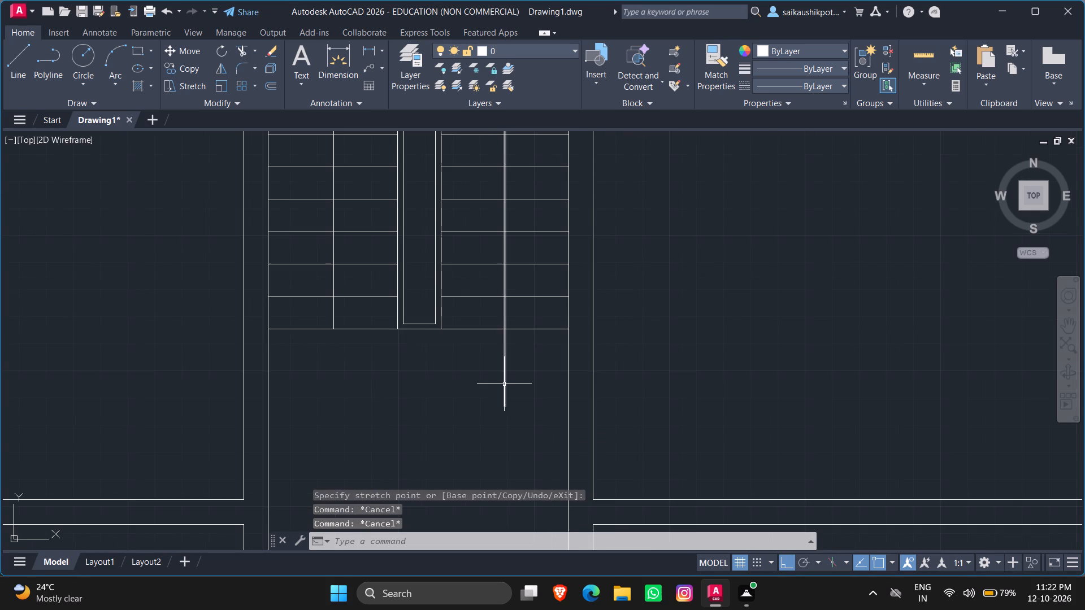
Stretch the lower end of the right flight's centre line to about one and a half tread depths below the bottom tread line.
scroll(507, 416, "up", 3)
left_click(504, 380)
left_click(475, 374)
left_click(492, 385)
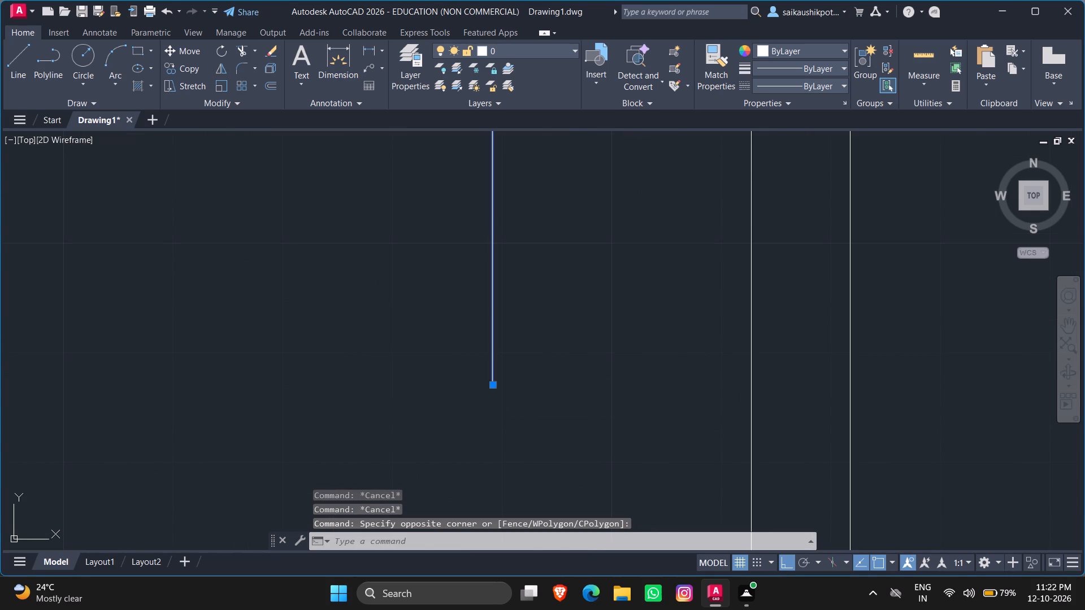
left_click(502, 276)
key("Escape")
key("Escape")
key("Escape")
scroll(501, 307, "down", 1)
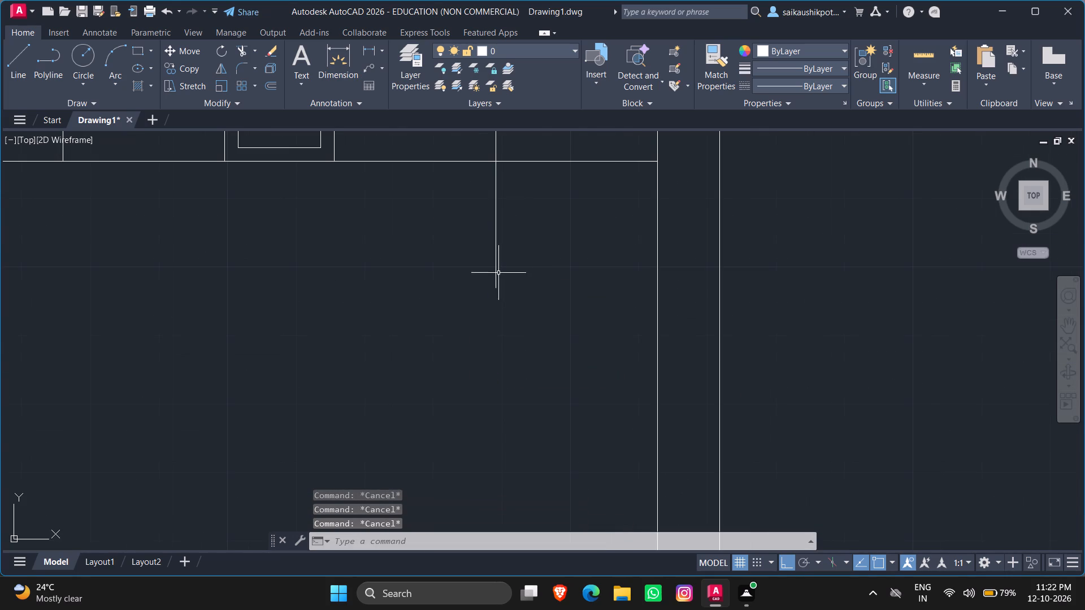
Draw a horizontal 3" line on each side of the right flight's centre line, a little above its lower end, as an arrowhead base.
key("l")
key("Return")
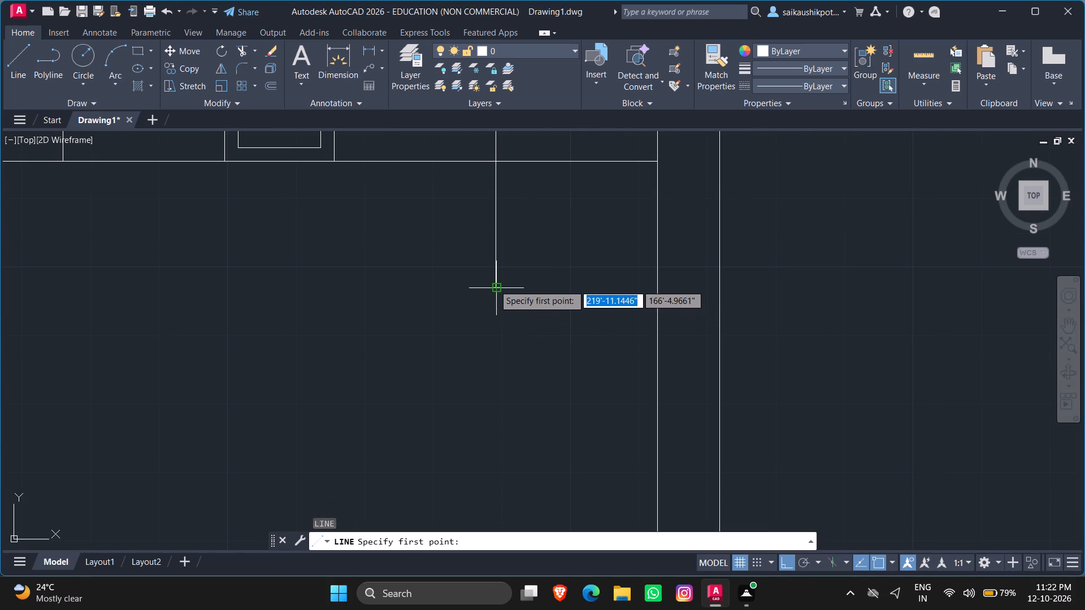
left_click(497, 244)
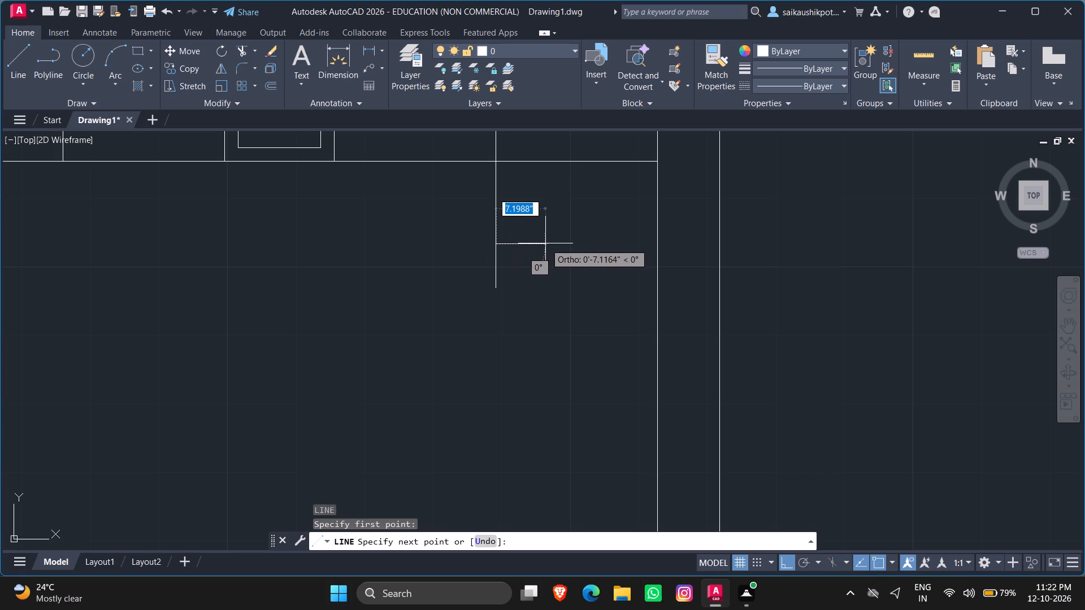
key("3")
key("shift+quotedbl")
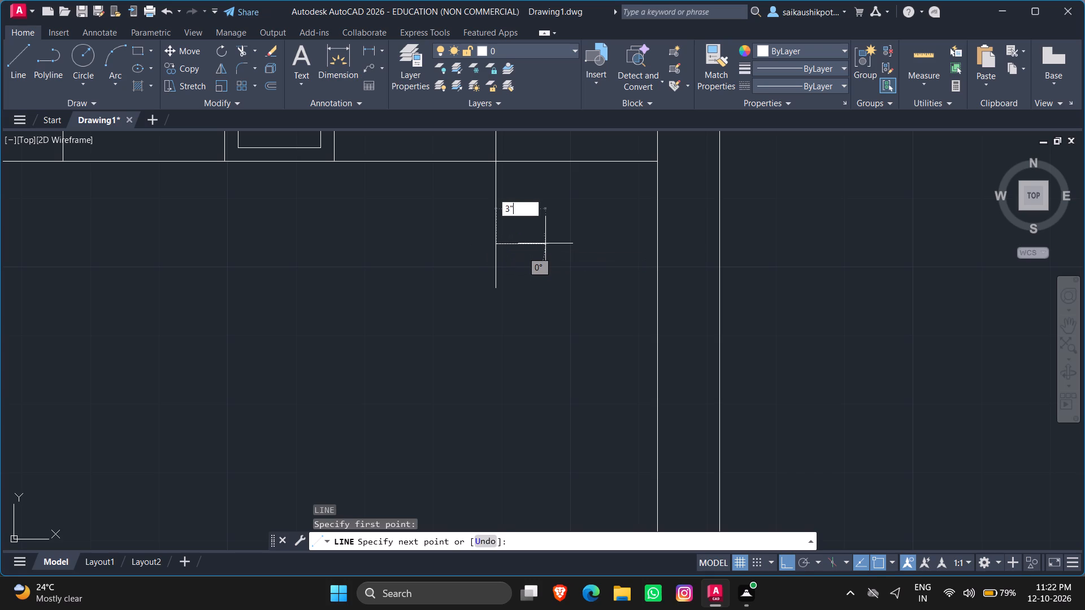
key("Return")
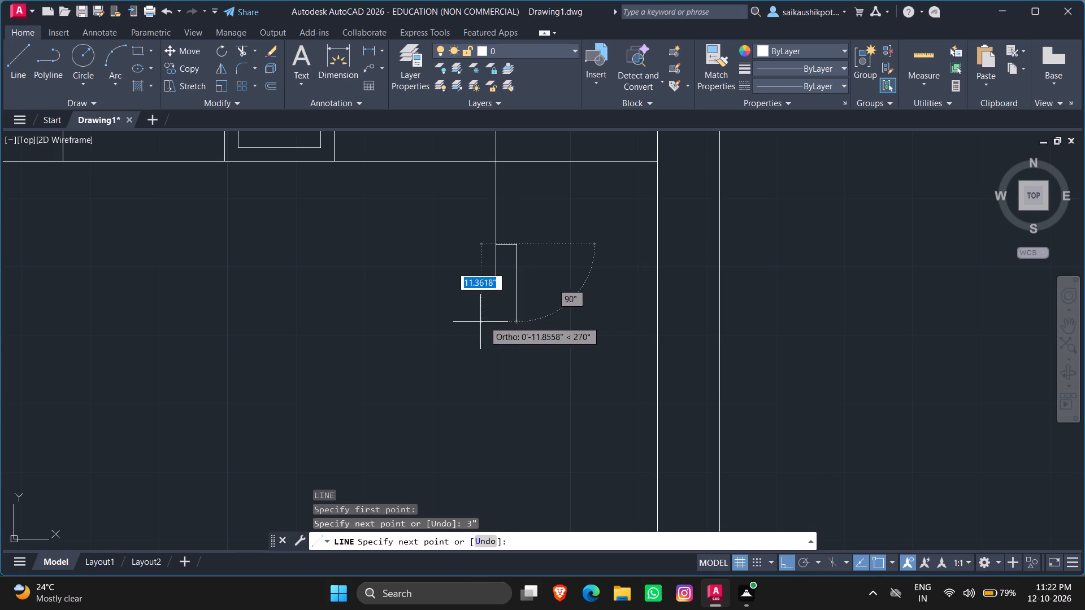
key("Escape")
key("l")
key("Return")
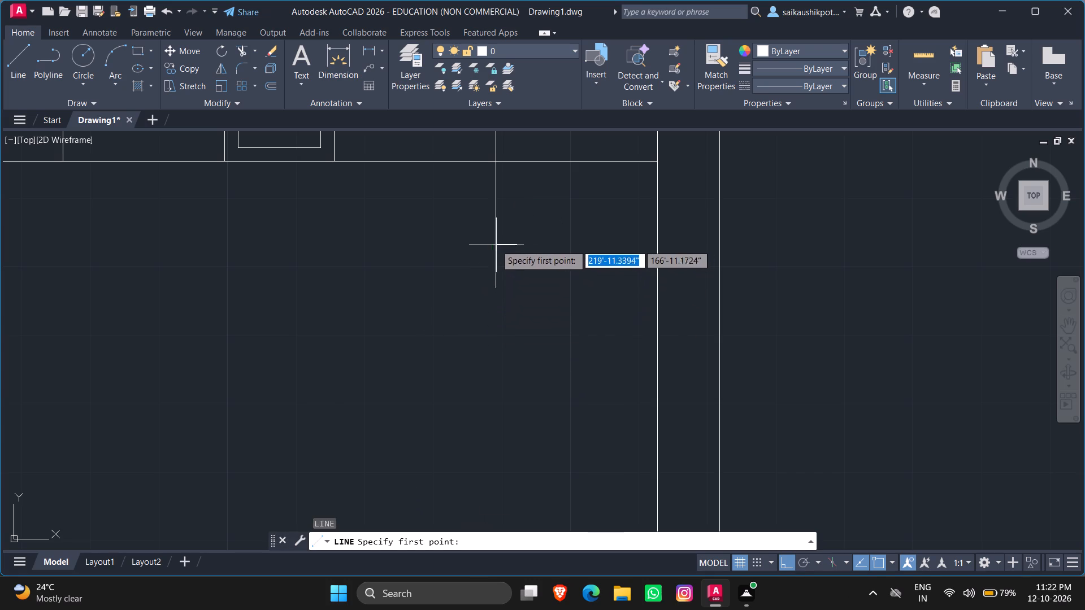
left_click(493, 243)
key("3")
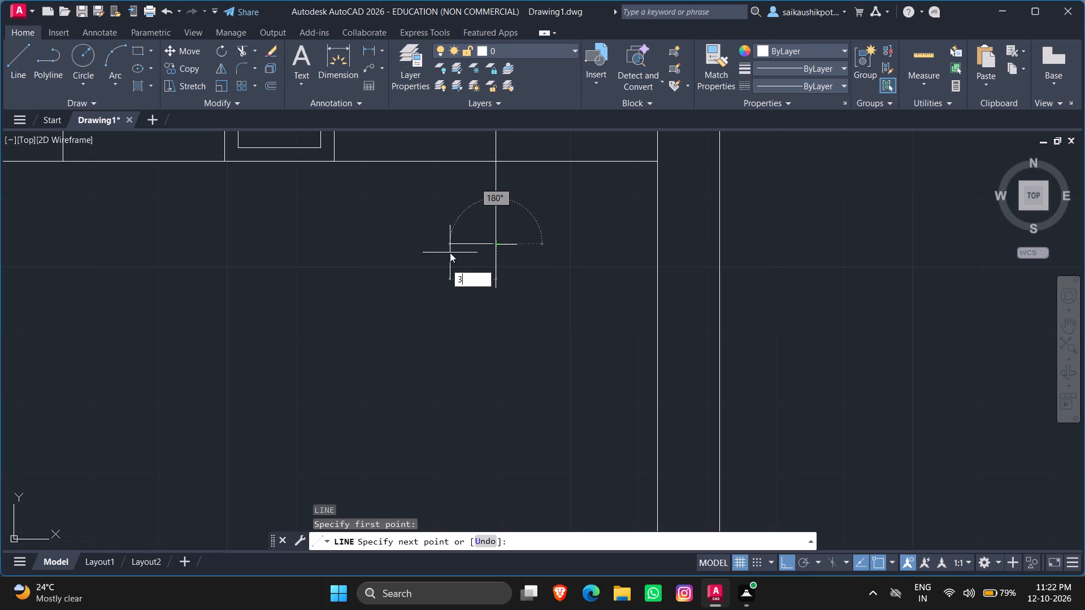
key("shift+quotedbl")
key("Return")
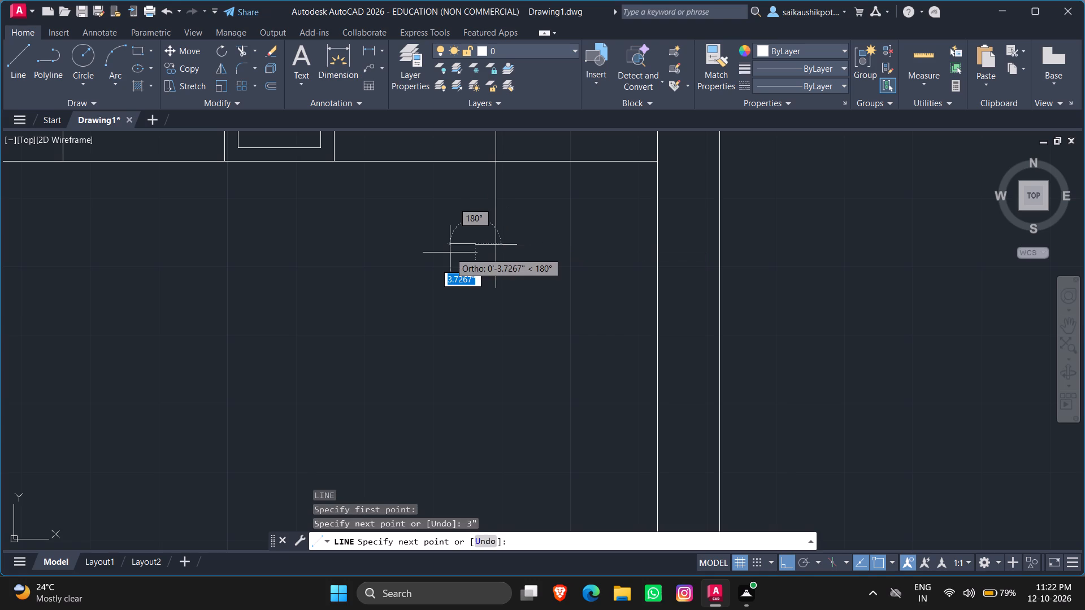
key("Escape")
With ortho off, draw the arrowhead's two sloping sides from the base line's ends to the lower end of the centre line.
scroll(509, 236, "up", 1)
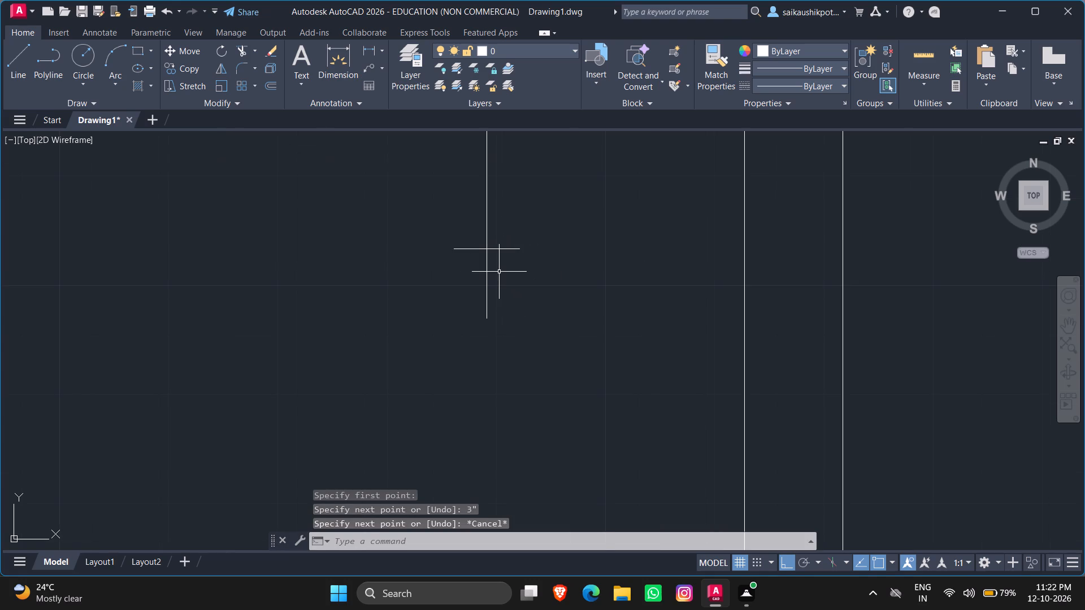
key("l")
key("Return")
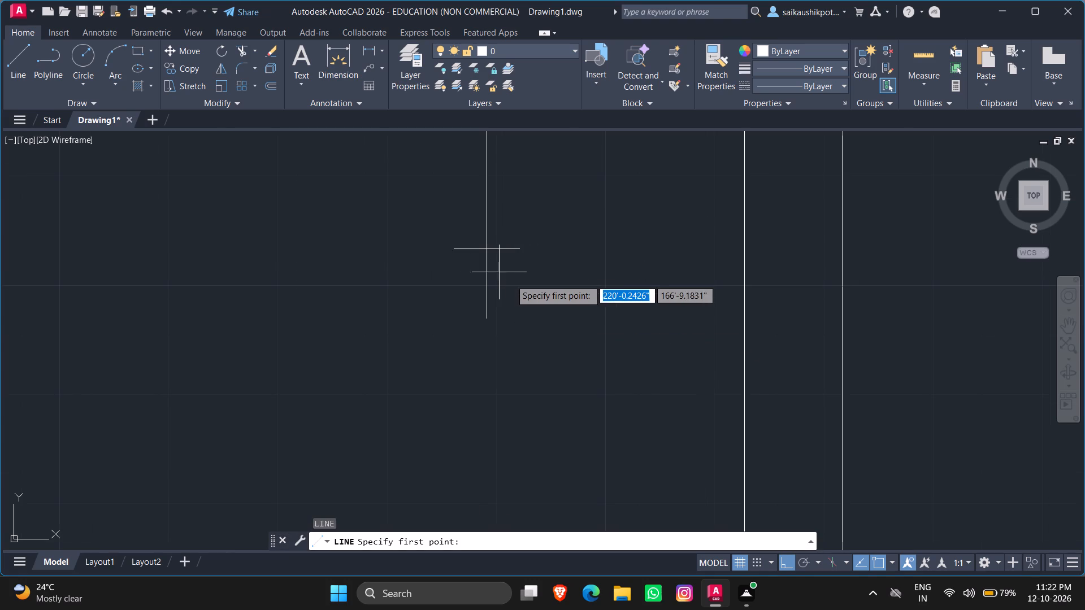
left_click(454, 250)
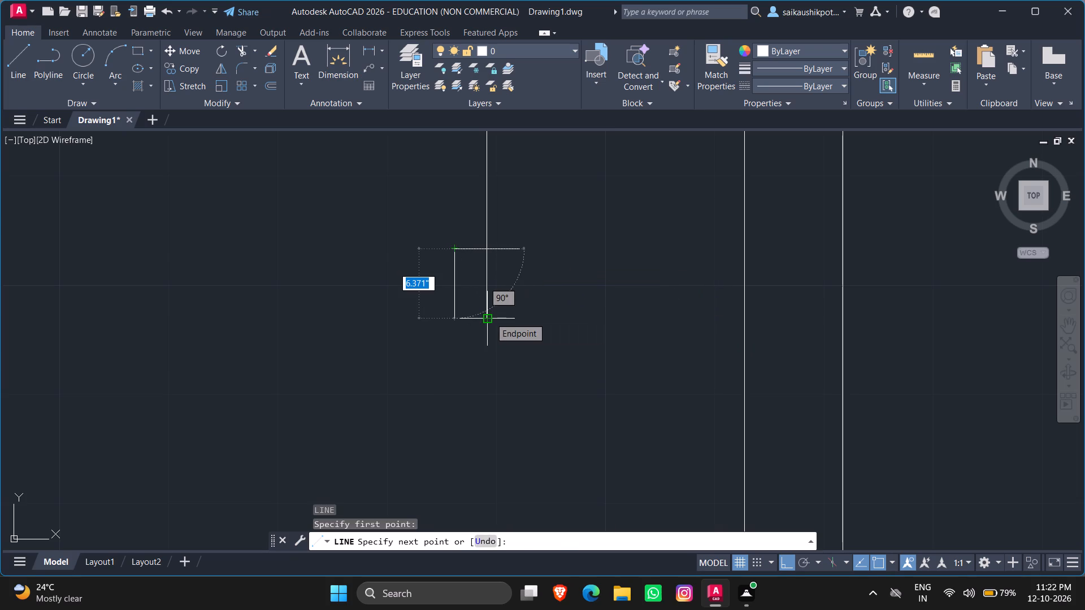
key("F8")
scroll(486, 310, "up", 3)
scroll(542, 298, "down", 1)
scroll(489, 348, "up", 1)
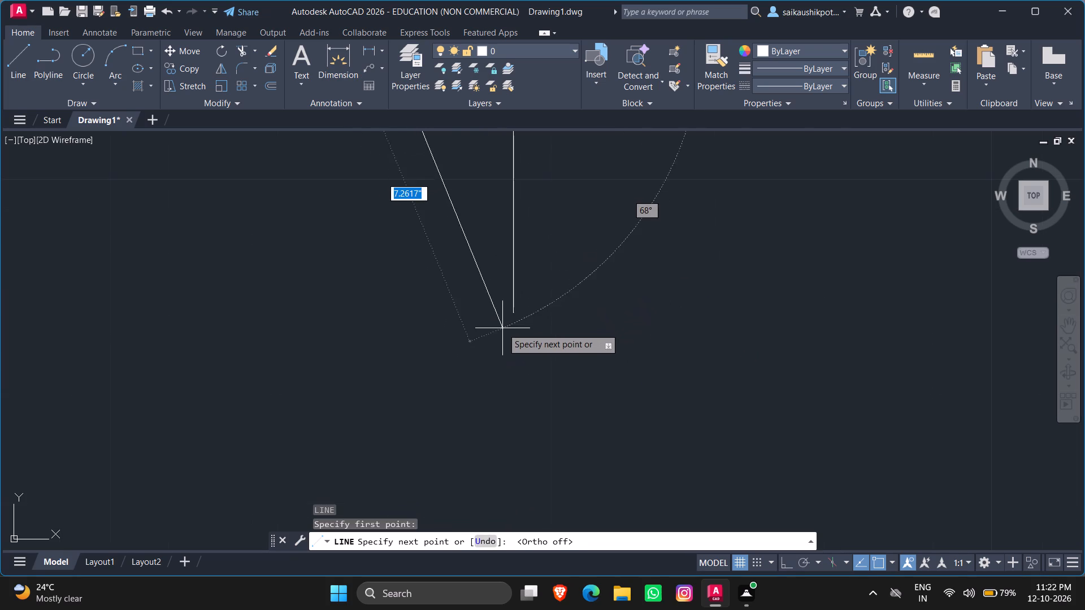
left_click(513, 313)
scroll(515, 363, "down", 3)
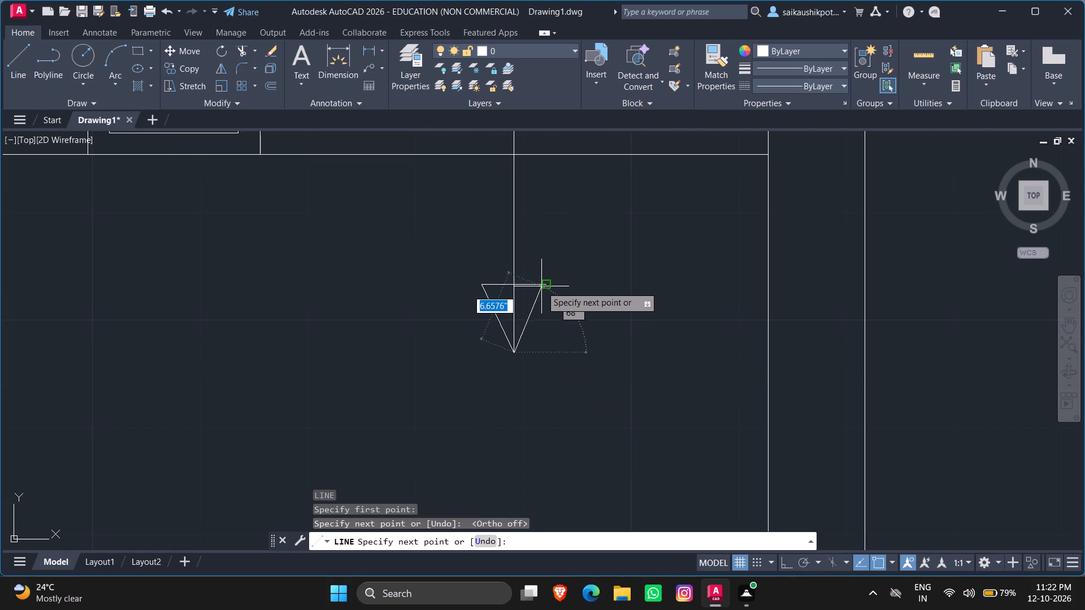
left_click(544, 282)
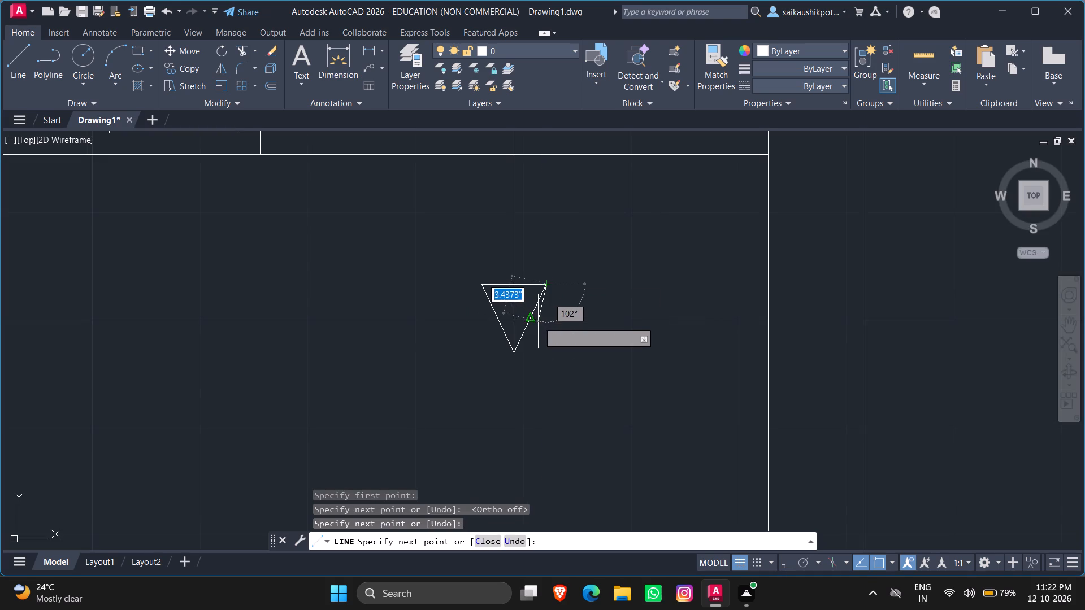
key("Escape")
key("Escape")
key("Escape")
key("Escape")
key("Escape")
key("Escape")
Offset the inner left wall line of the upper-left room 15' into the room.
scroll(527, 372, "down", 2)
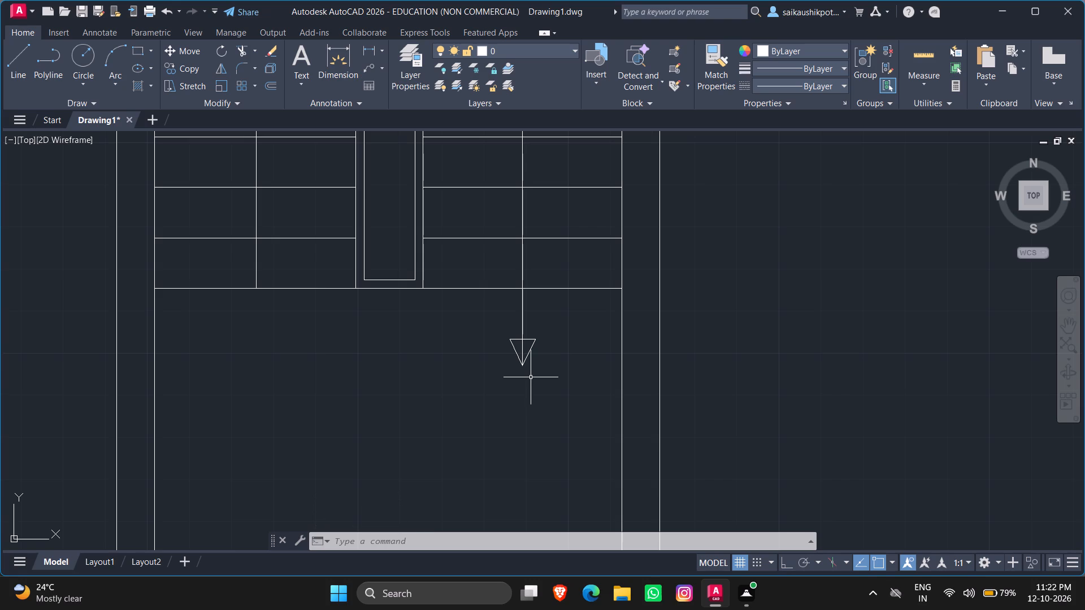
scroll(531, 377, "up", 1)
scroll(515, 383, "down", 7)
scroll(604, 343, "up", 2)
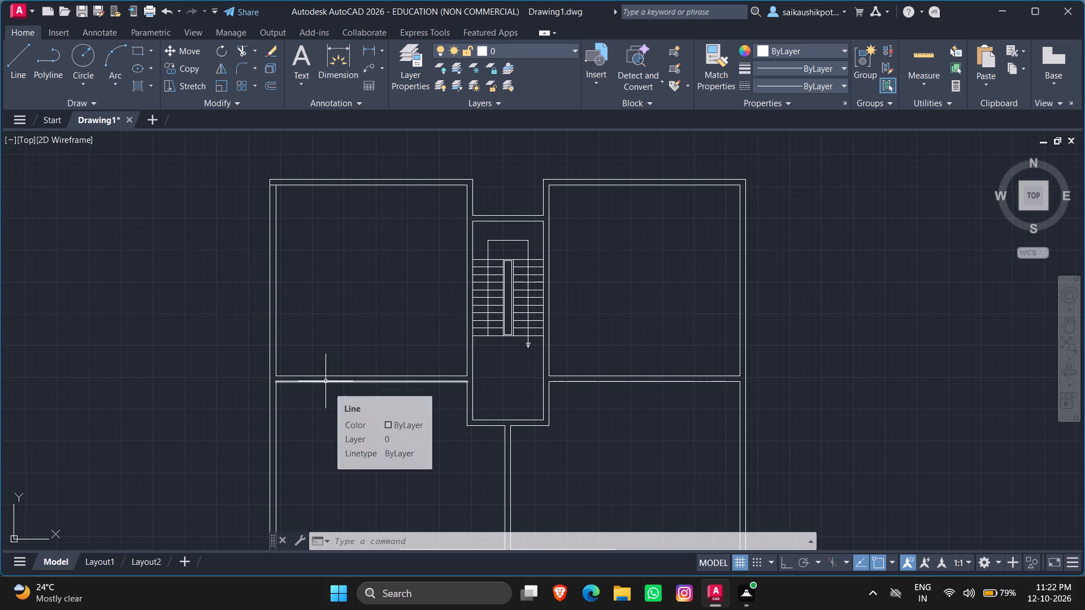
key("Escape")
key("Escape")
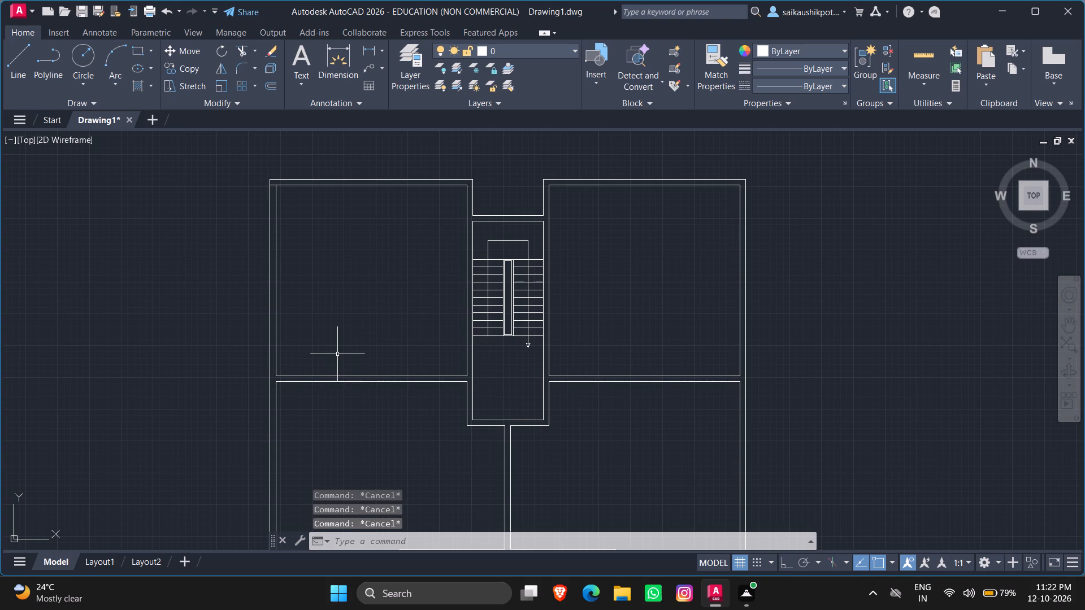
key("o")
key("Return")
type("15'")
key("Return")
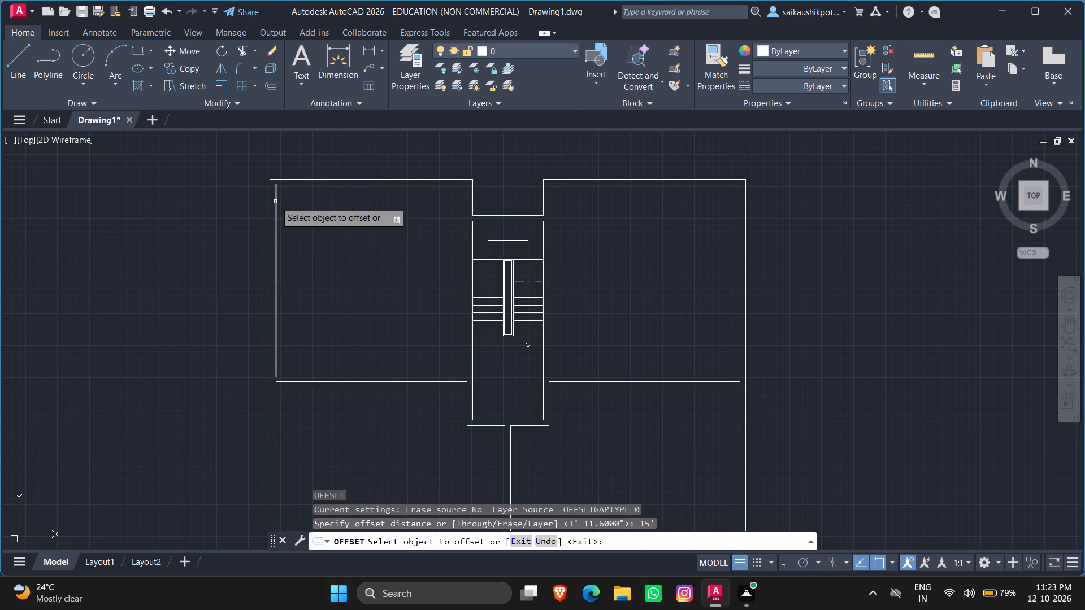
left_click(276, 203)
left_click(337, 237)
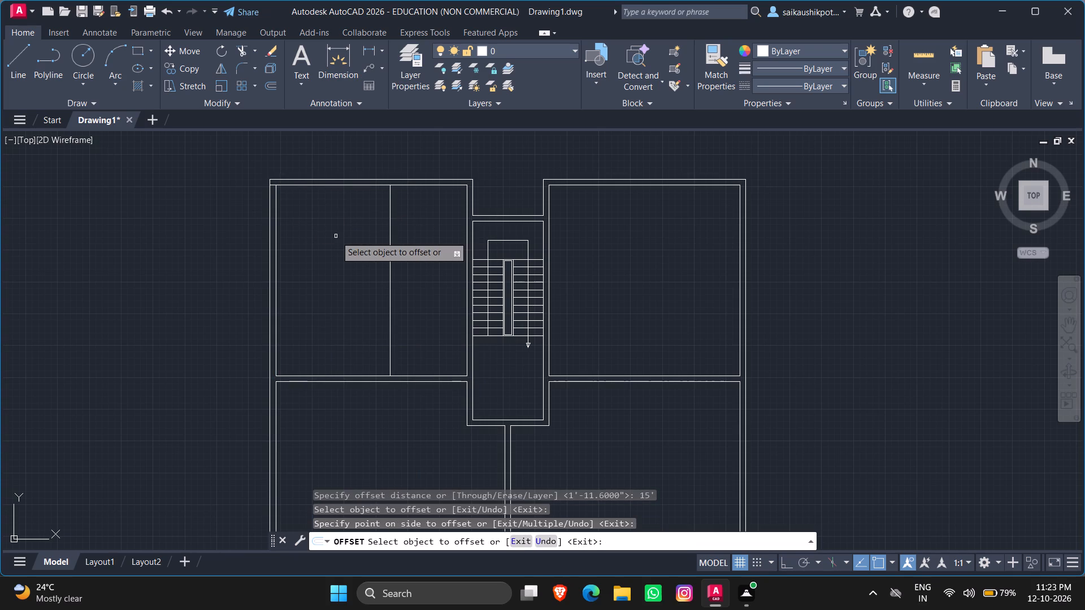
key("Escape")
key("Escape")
Trim the leftover line stub across the wall thickness at the plan's upper-left outer corner.
type("TR")
key("Return")
key("Return")
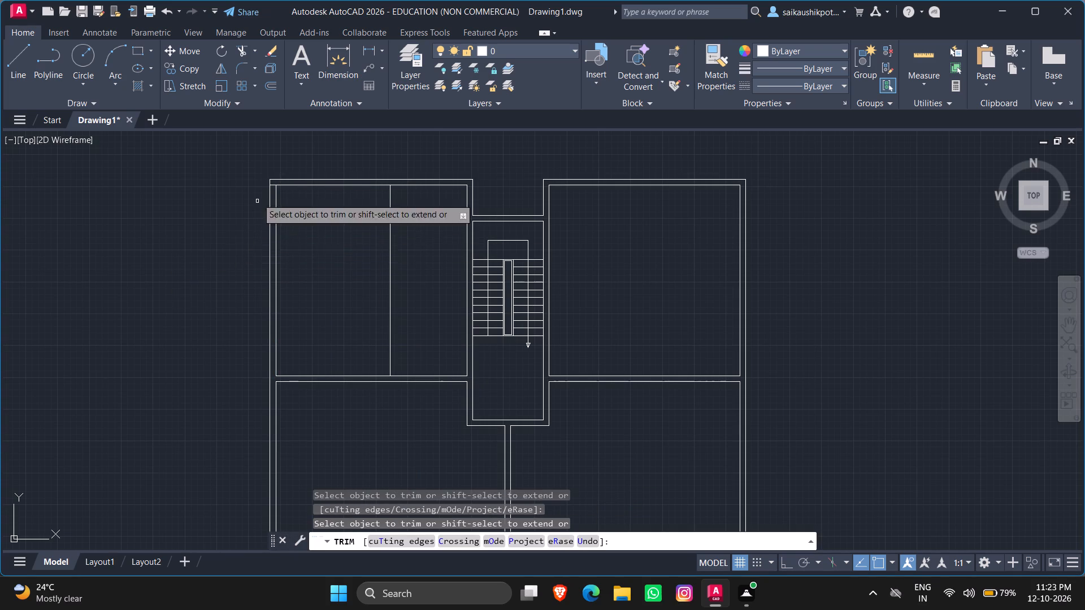
scroll(270, 176, "up", 4)
left_click_drag(280, 222, 281, 268)
scroll(251, 237, "down", 5)
scroll(510, 244, "up", 4)
scroll(533, 251, "down", 4)
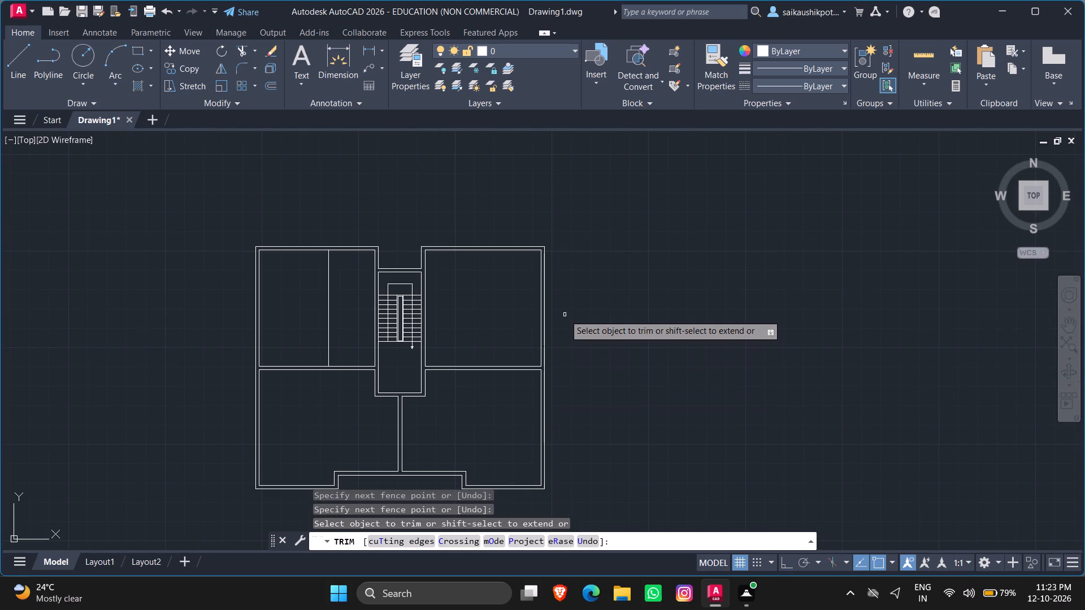
key("Escape")
key("Escape")
key("Escape")
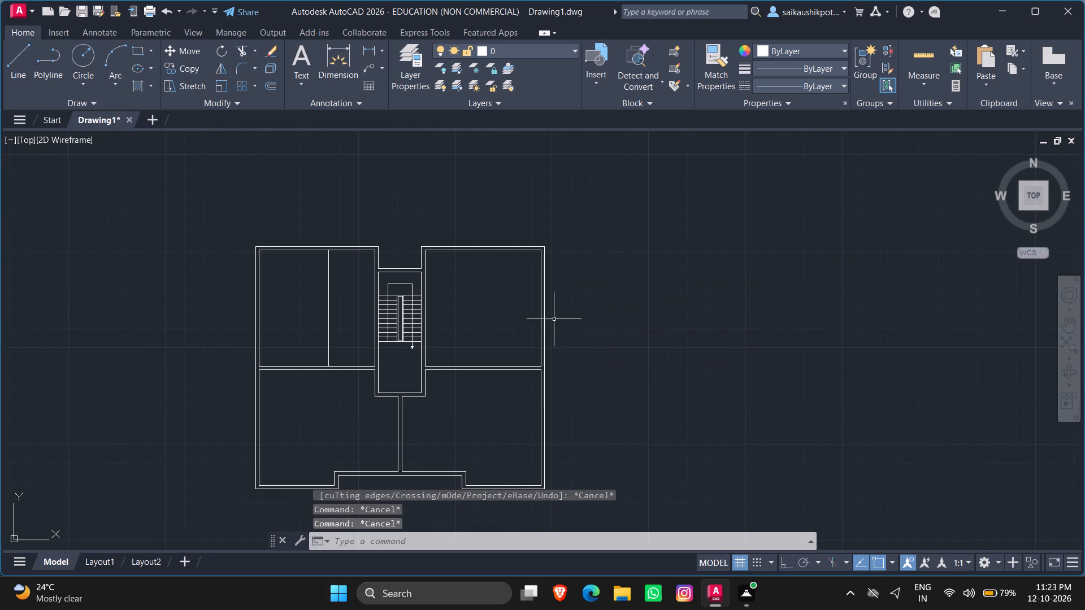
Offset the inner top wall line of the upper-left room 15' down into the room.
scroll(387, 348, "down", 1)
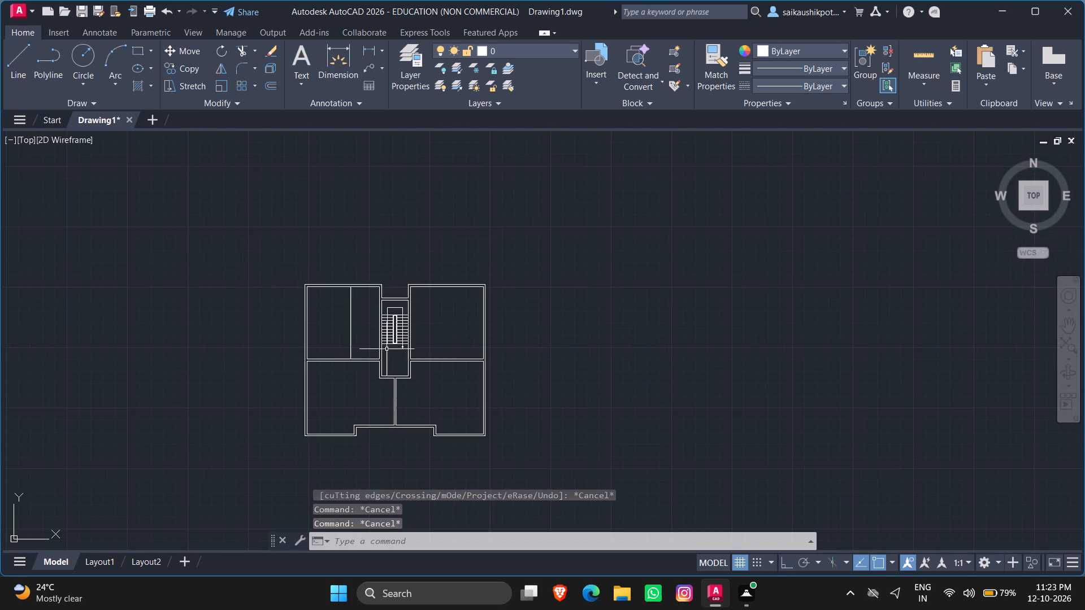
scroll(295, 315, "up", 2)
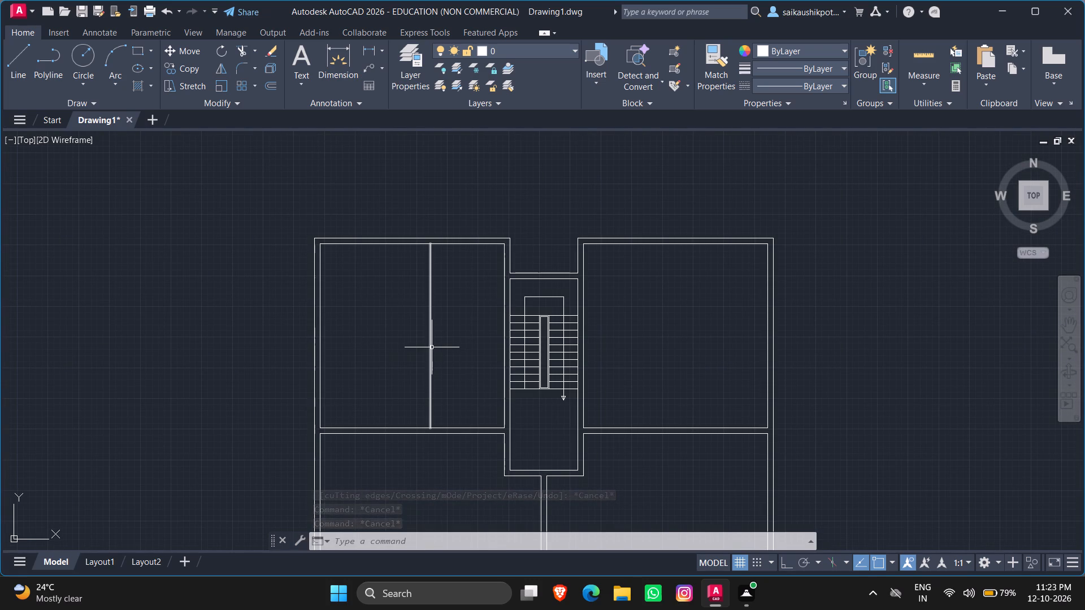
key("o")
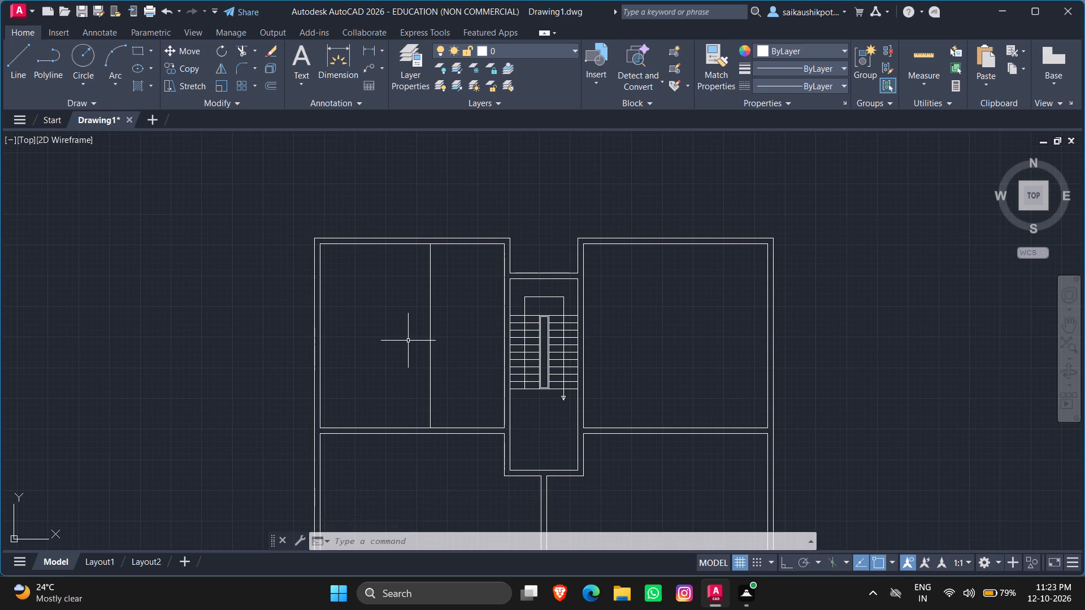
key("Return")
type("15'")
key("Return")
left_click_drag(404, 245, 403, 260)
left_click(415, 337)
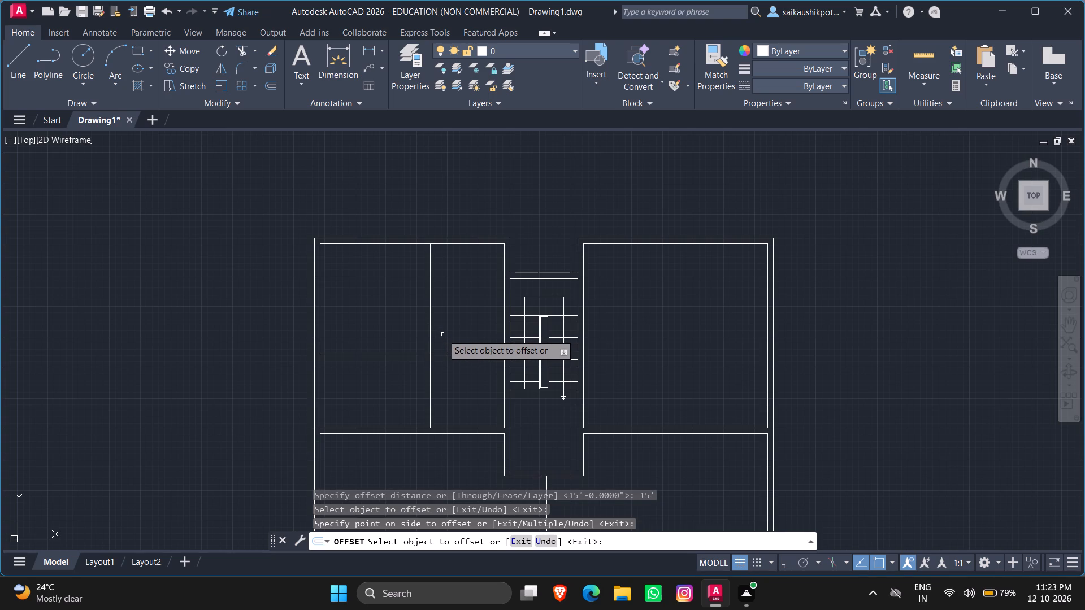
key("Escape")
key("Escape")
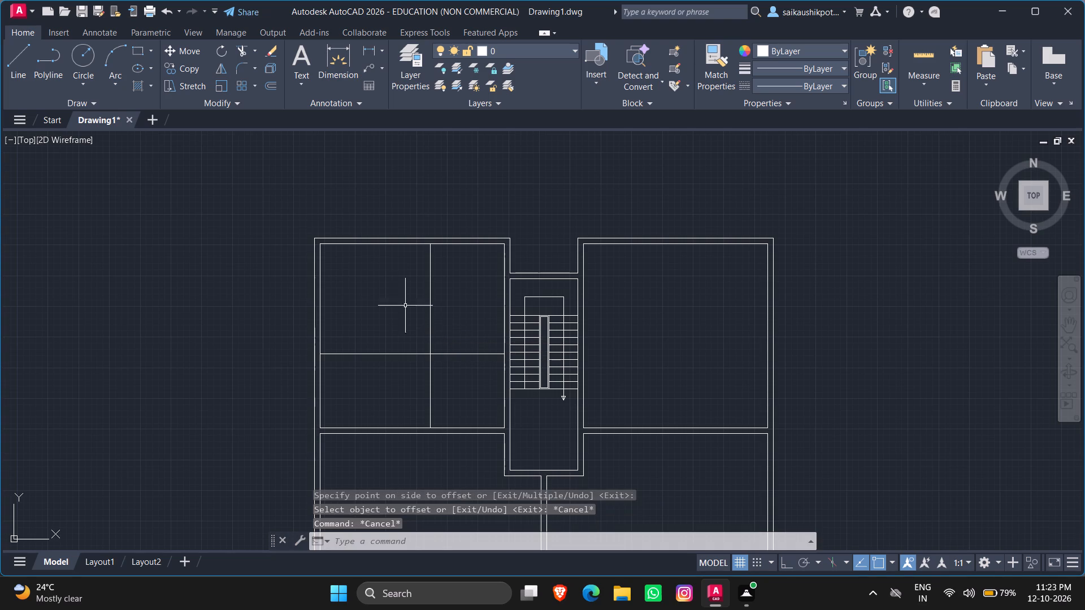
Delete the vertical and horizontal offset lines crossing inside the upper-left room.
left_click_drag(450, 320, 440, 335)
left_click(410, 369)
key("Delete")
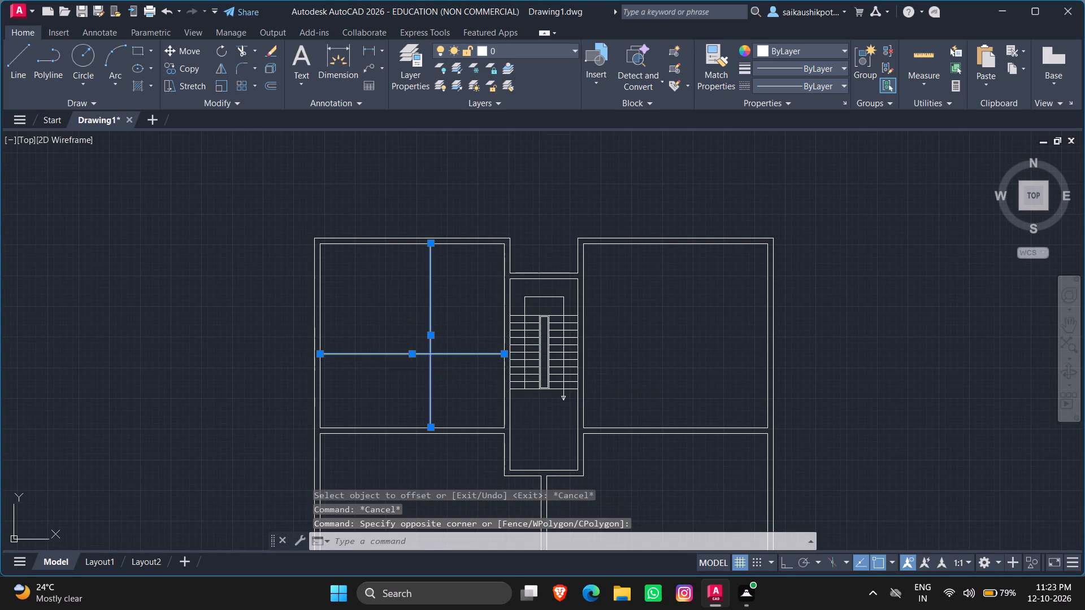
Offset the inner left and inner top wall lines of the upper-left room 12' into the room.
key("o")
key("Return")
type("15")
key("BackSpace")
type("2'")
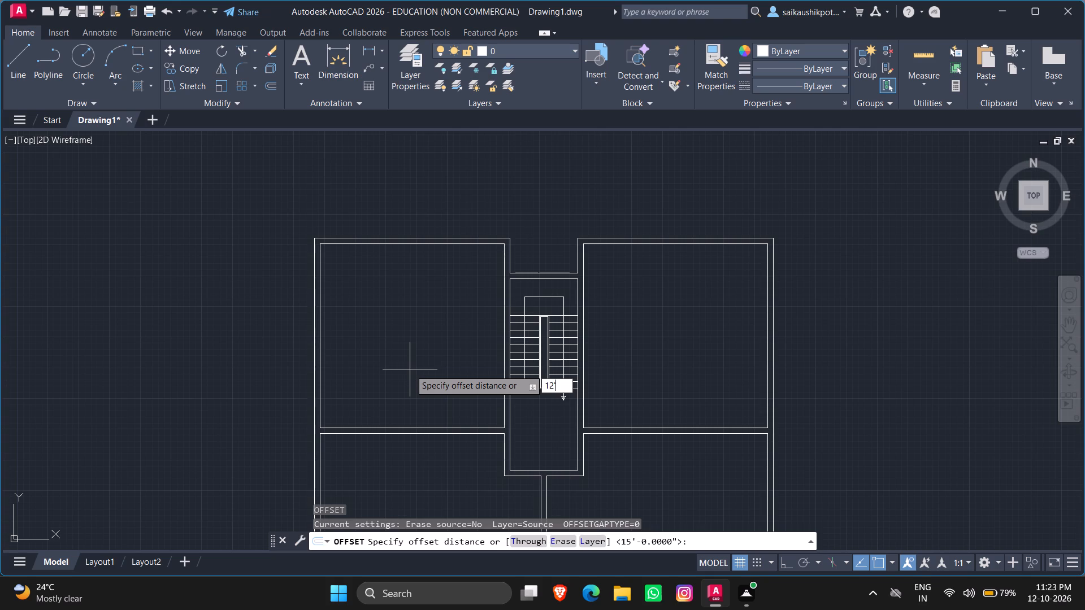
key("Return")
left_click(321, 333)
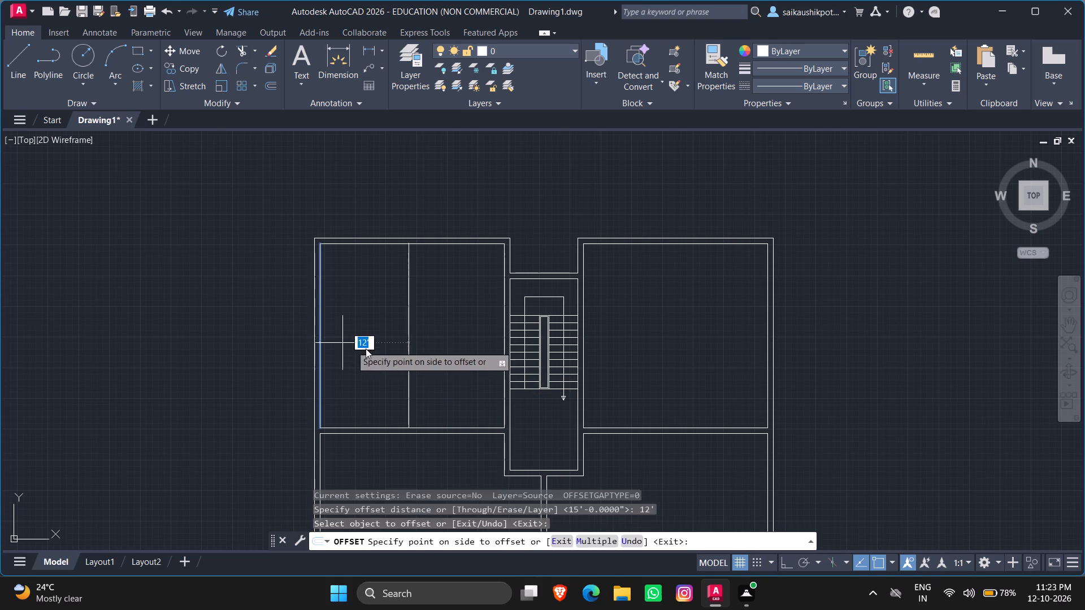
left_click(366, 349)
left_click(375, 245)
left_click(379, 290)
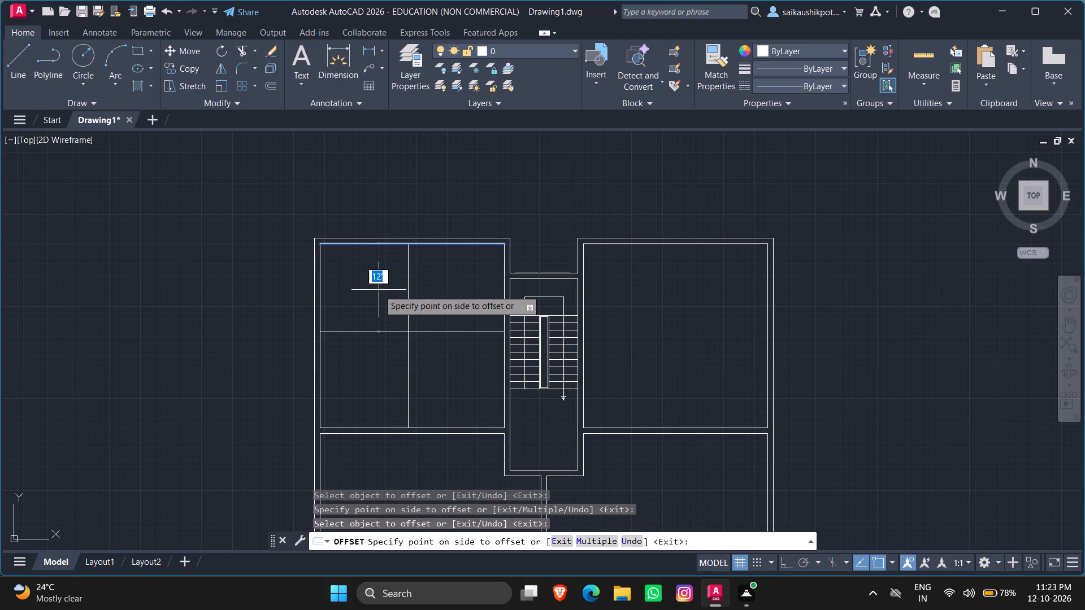
Check distances in the plan with the Quick measure tool.
left_click(928, 46)
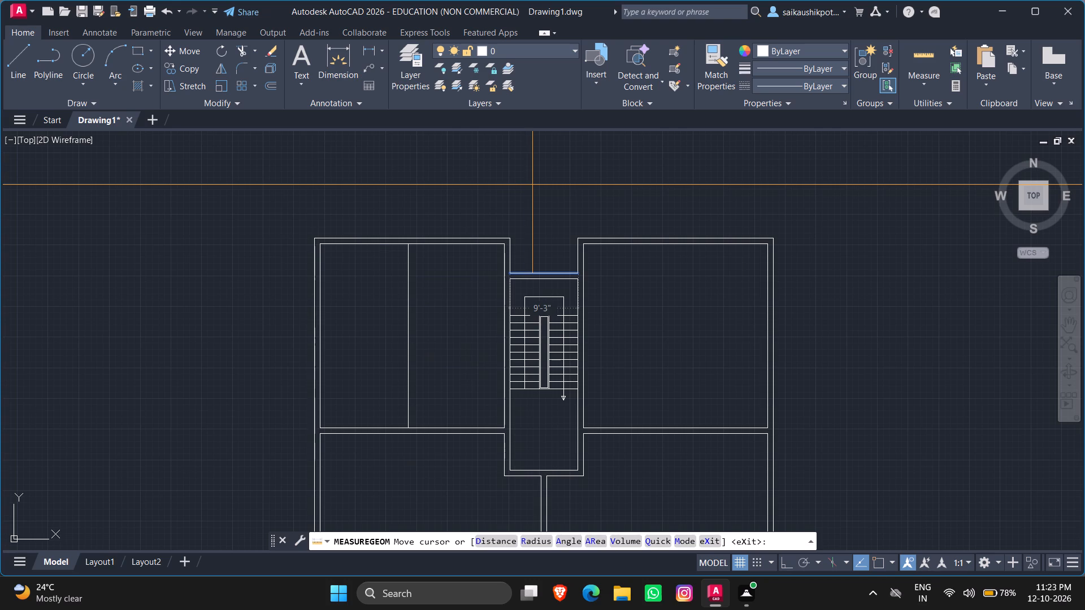
key("Escape")
key("Escape")
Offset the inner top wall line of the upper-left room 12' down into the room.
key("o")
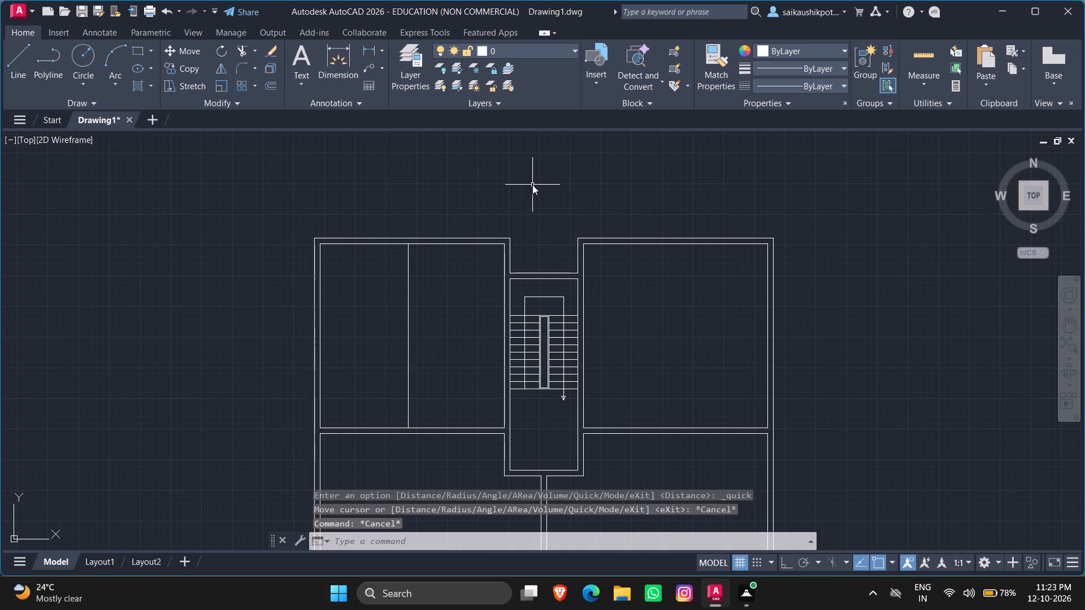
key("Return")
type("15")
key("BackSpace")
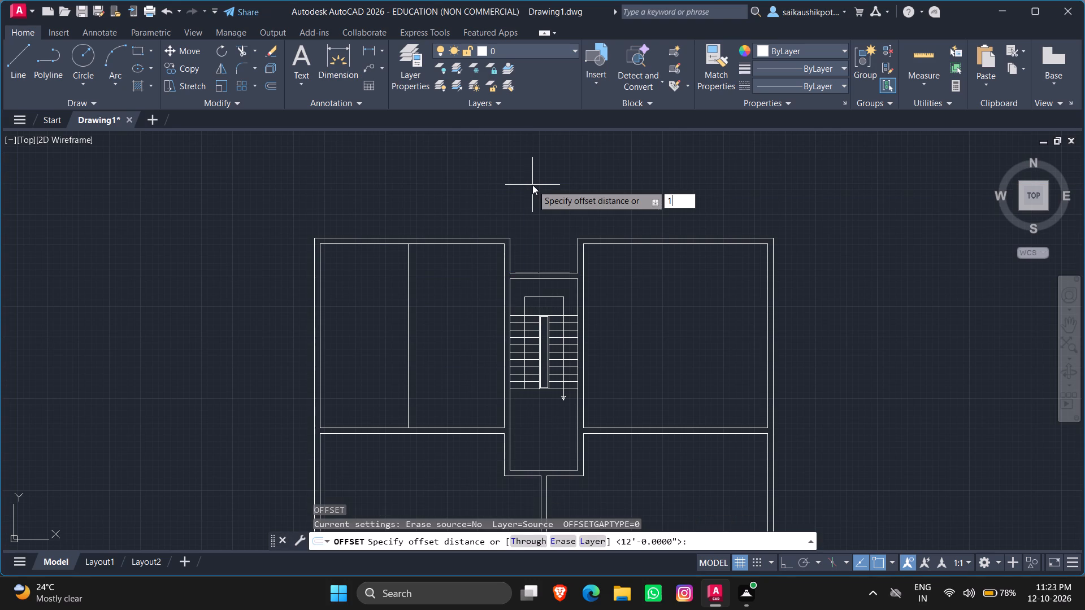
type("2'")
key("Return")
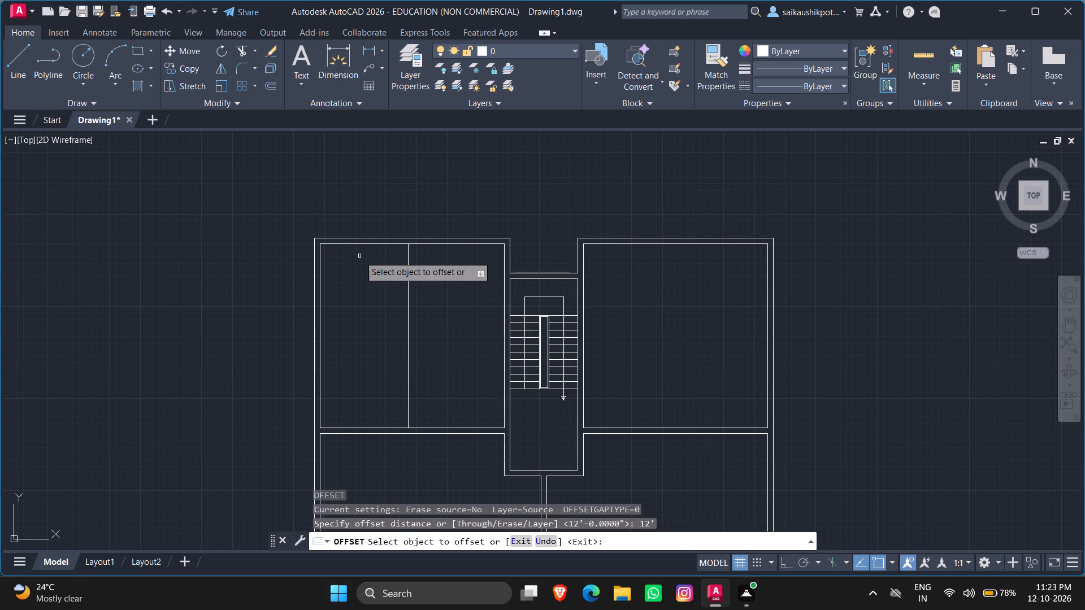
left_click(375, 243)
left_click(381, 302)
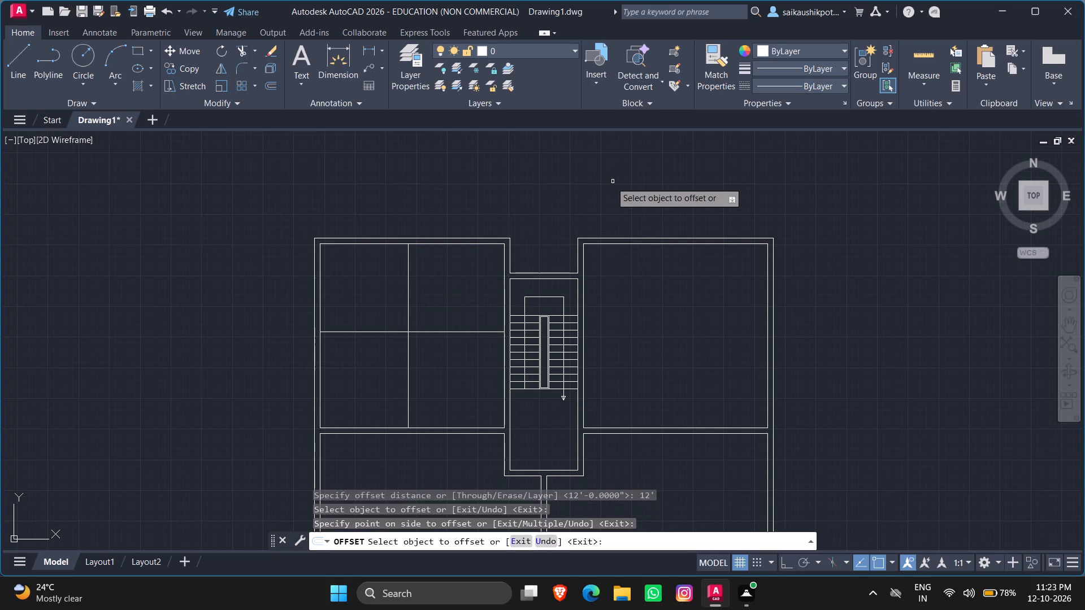
Check distances again with the Quick measure tool, with both 12' offset lines in place.
left_click(915, 55)
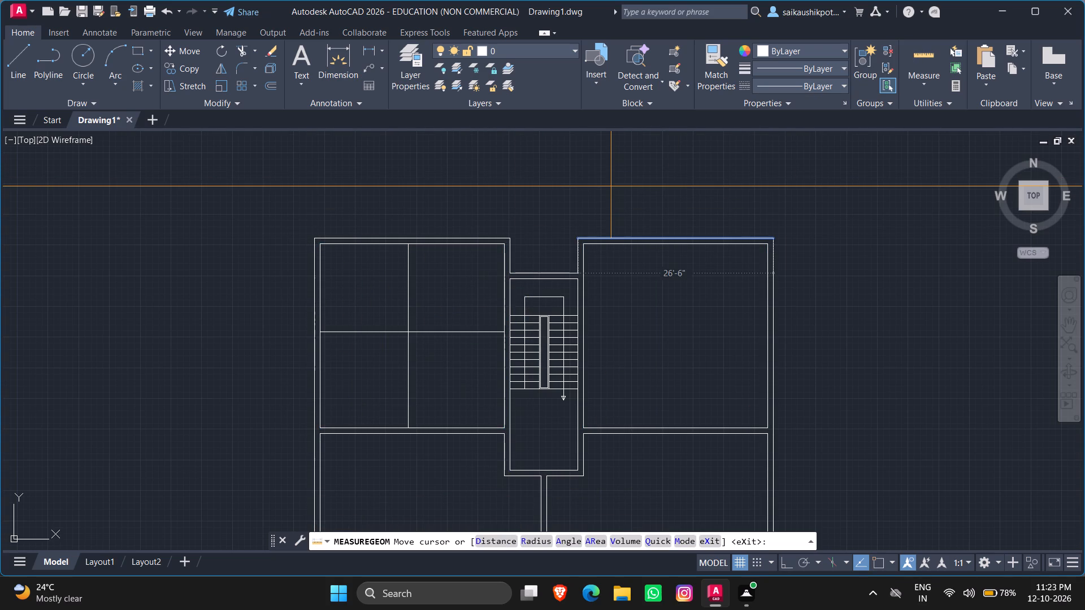
key("Escape")
key("Escape")
key("Escape")
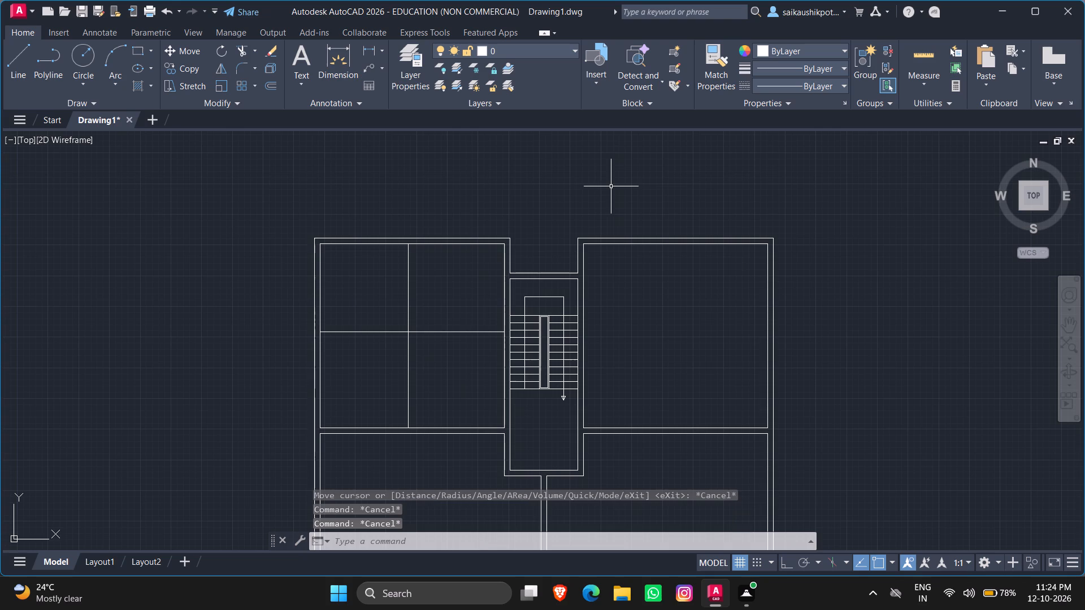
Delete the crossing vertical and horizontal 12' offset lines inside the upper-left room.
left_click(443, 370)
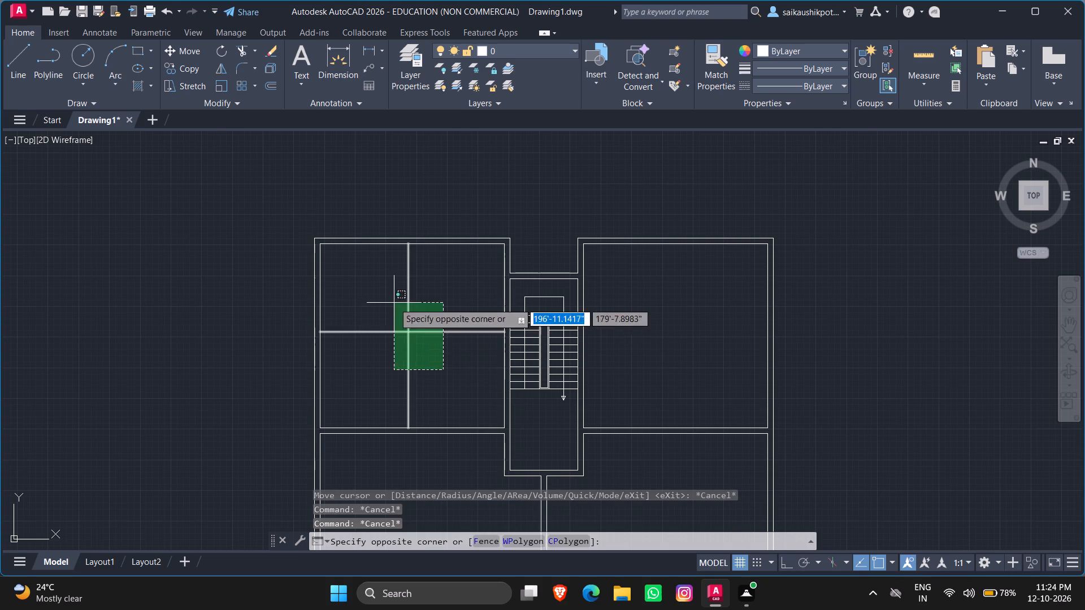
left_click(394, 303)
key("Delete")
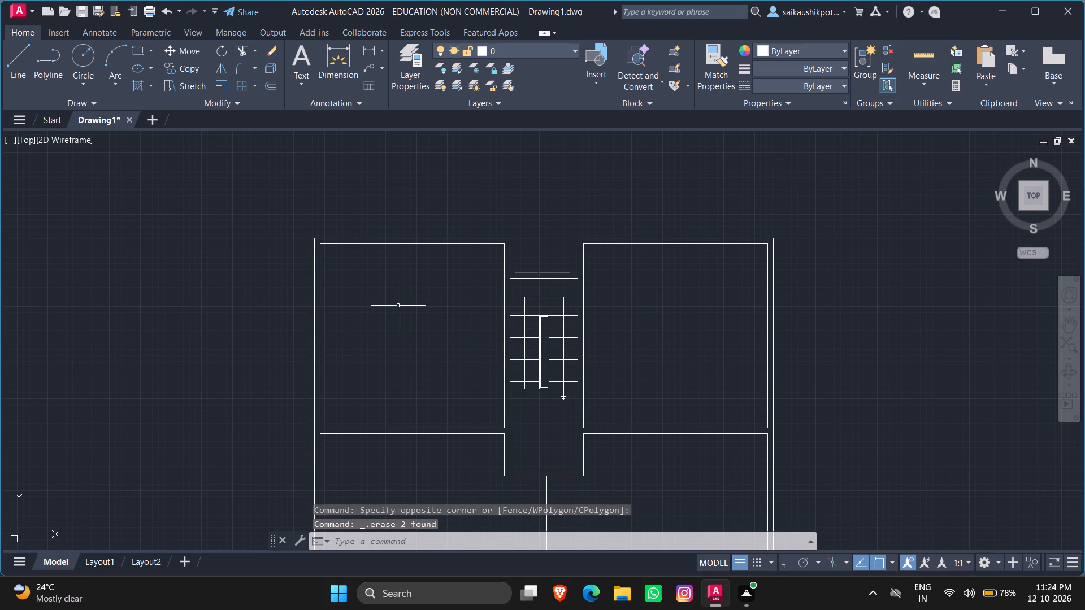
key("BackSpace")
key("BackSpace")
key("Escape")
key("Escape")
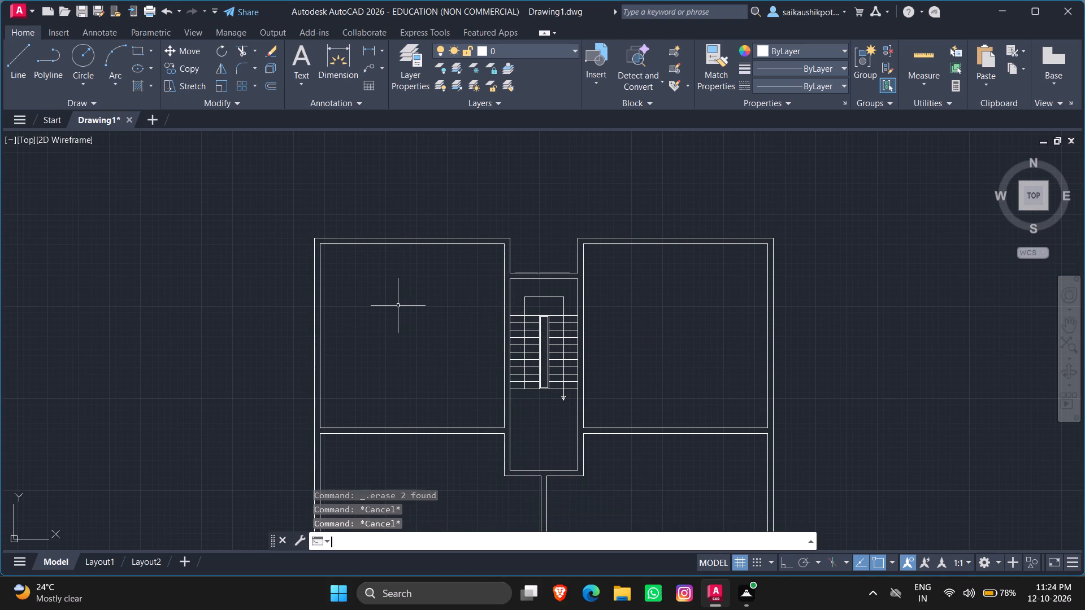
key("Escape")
Offset the inner left and inner top wall lines of the upper-left room 13' into the room.
key("o")
key("Return")
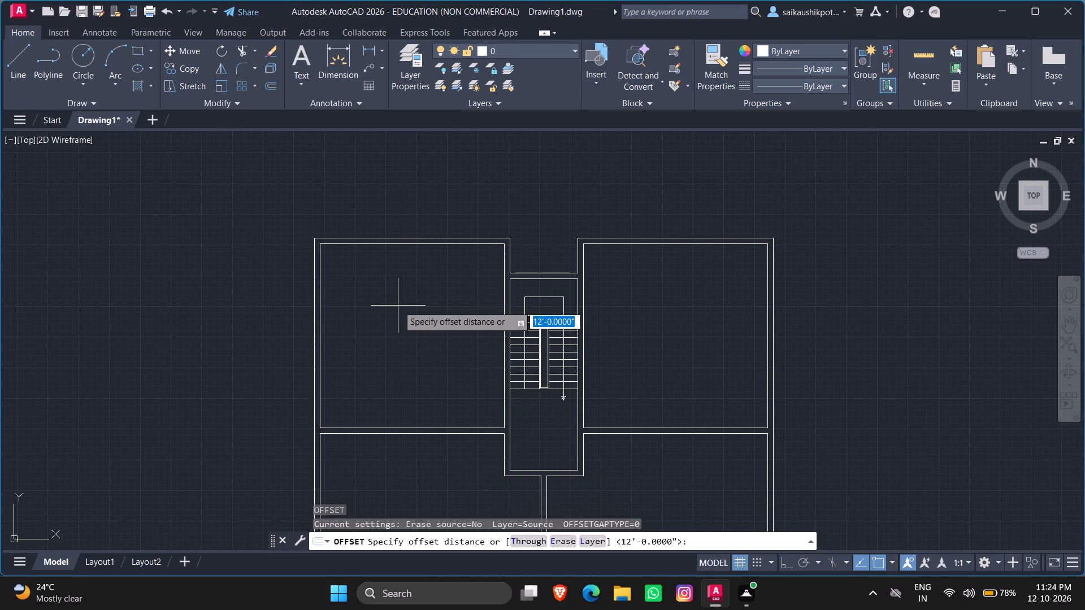
type("13")
key("apostrophe")
key("Return")
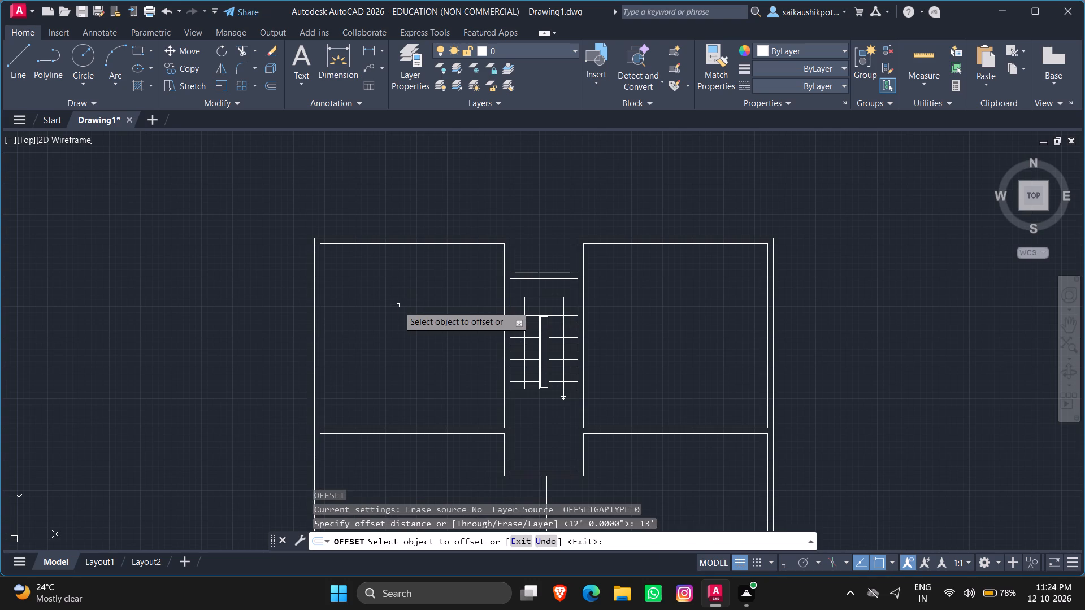
left_click(318, 308)
left_click(387, 326)
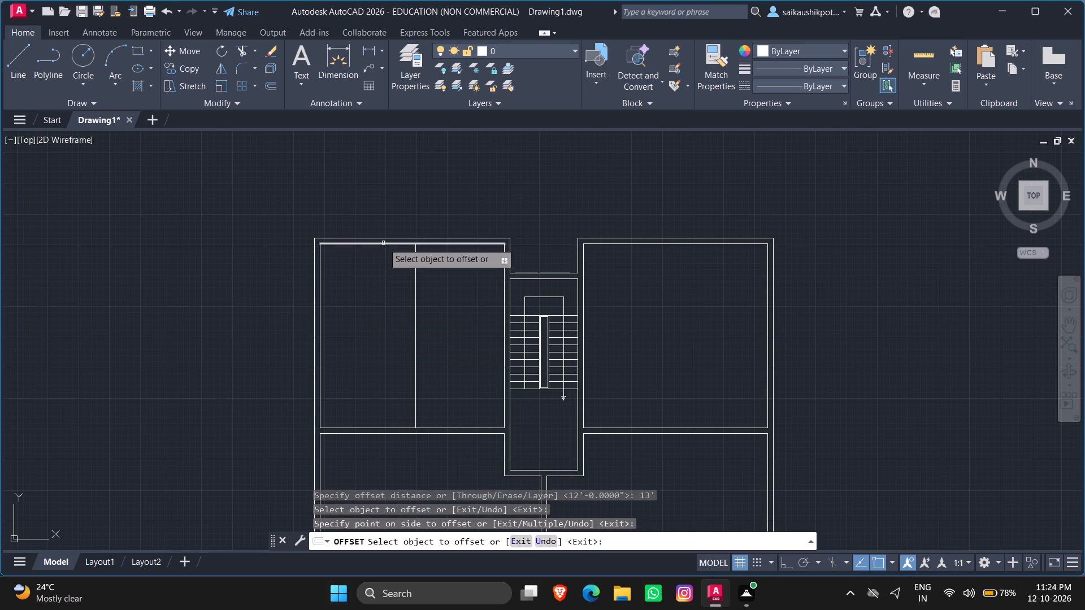
left_click(382, 243)
left_click(379, 321)
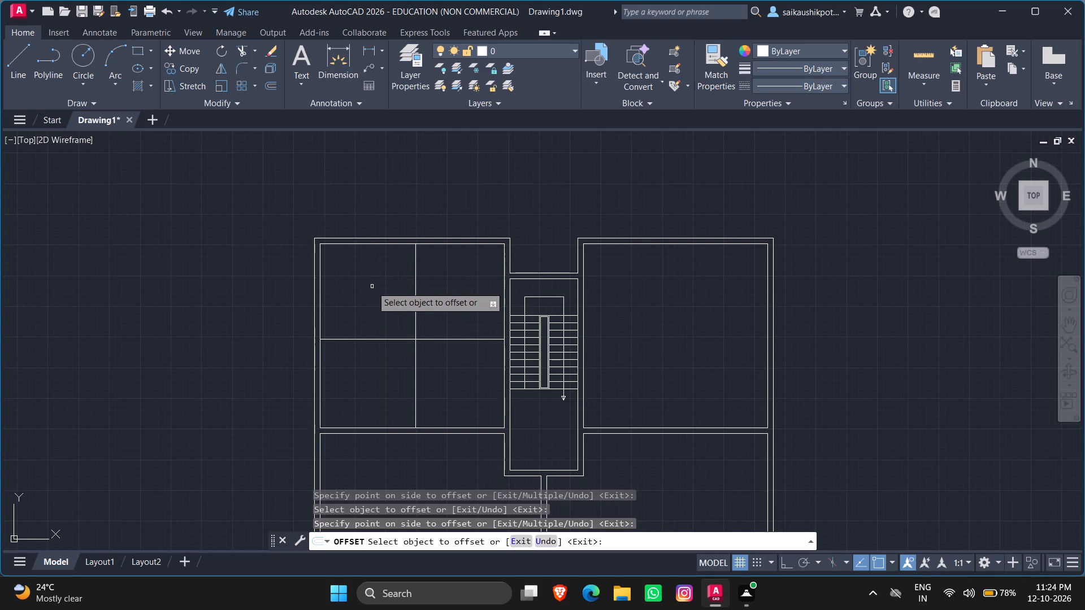
key("Escape")
key("Escape")
key("Escape")
key("Escape")
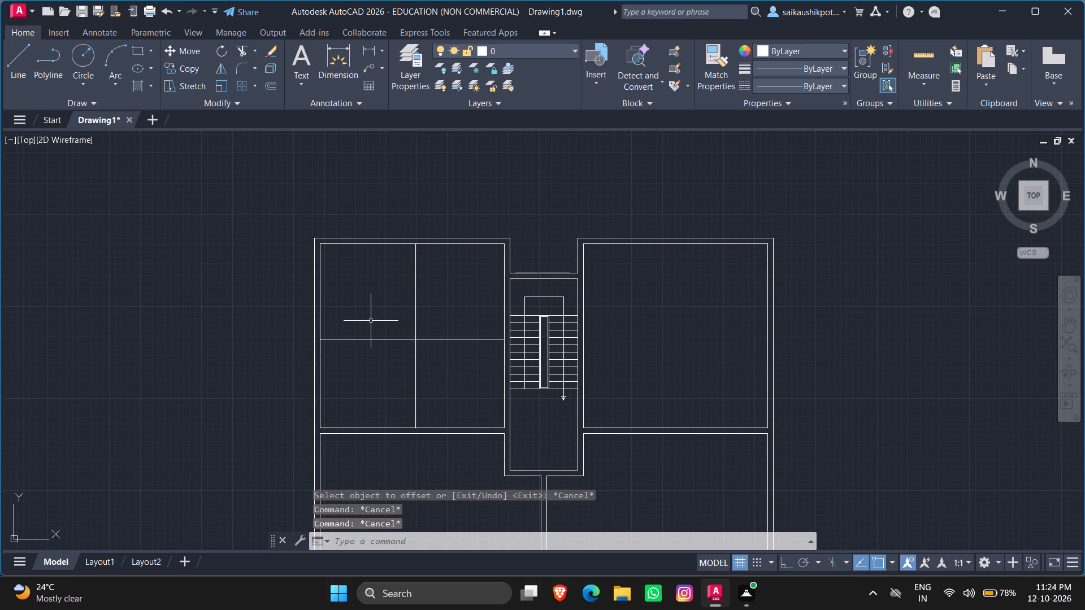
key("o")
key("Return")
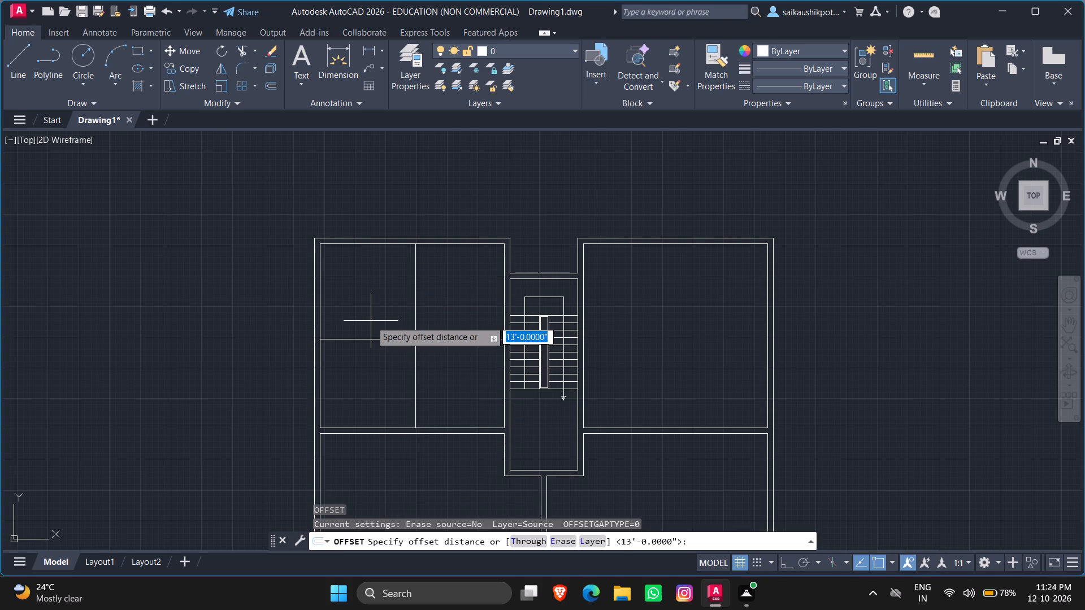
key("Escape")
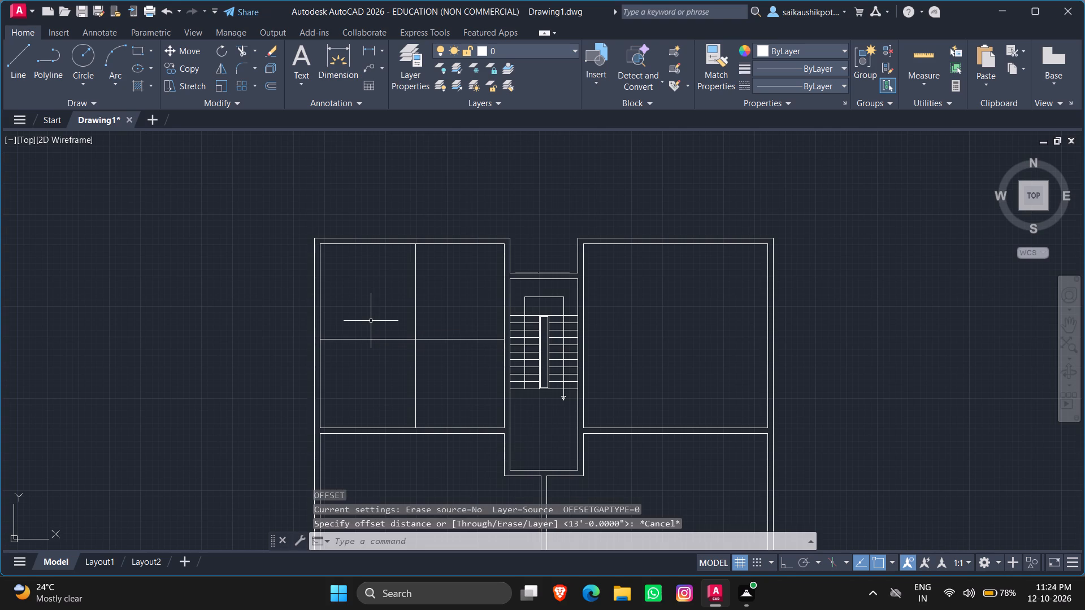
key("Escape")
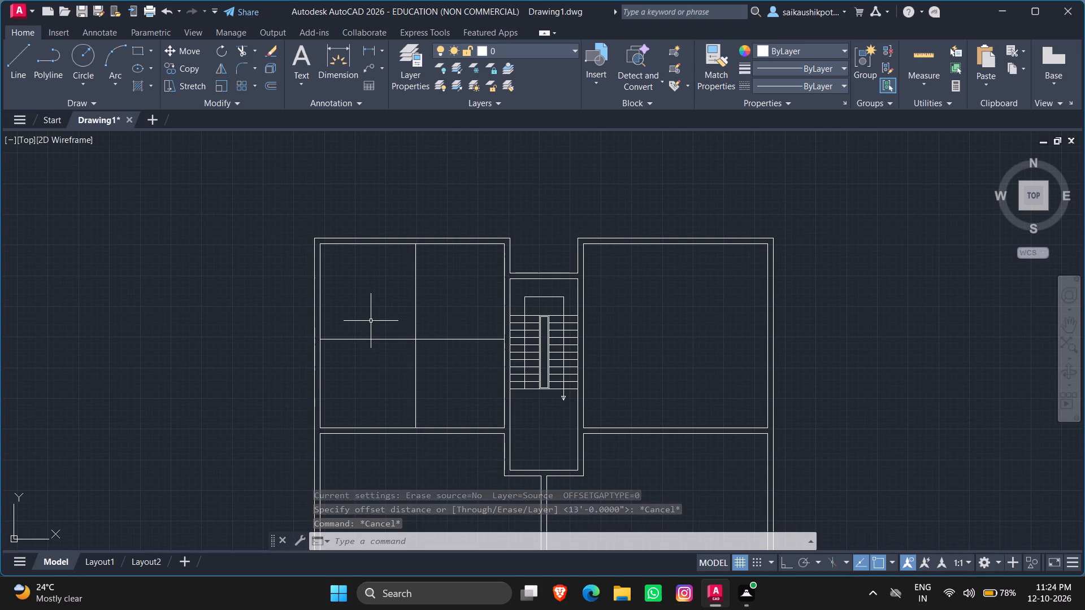
Trim the part of the vertical 13' offset line below the horizontal partition line in the upper-left room.
type("TR")
key("Return")
key("Return")
left_click(403, 354)
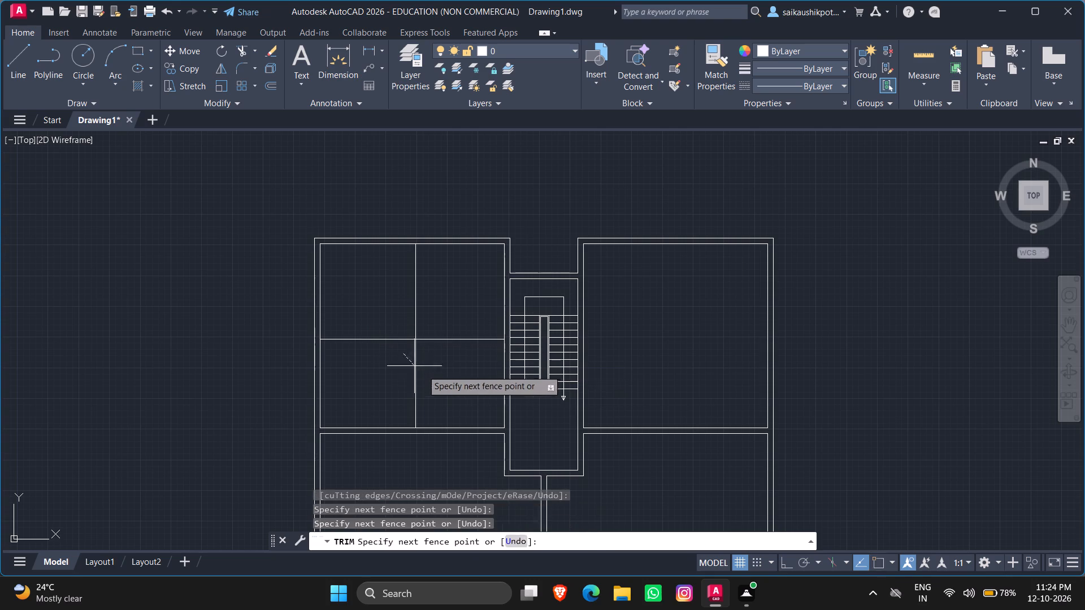
left_click(432, 372)
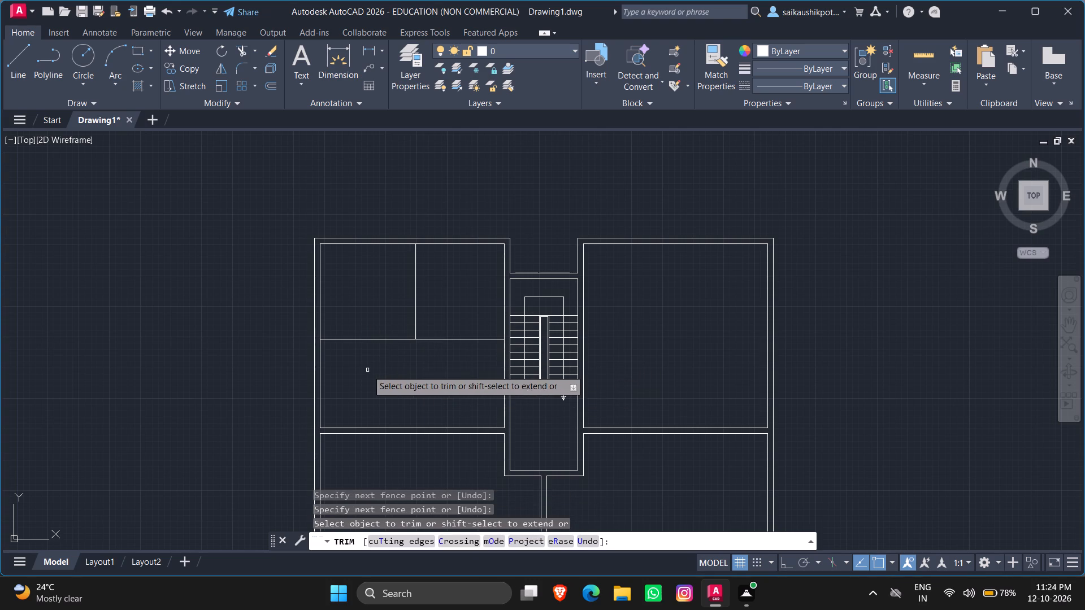
key("Escape")
key("Escape")
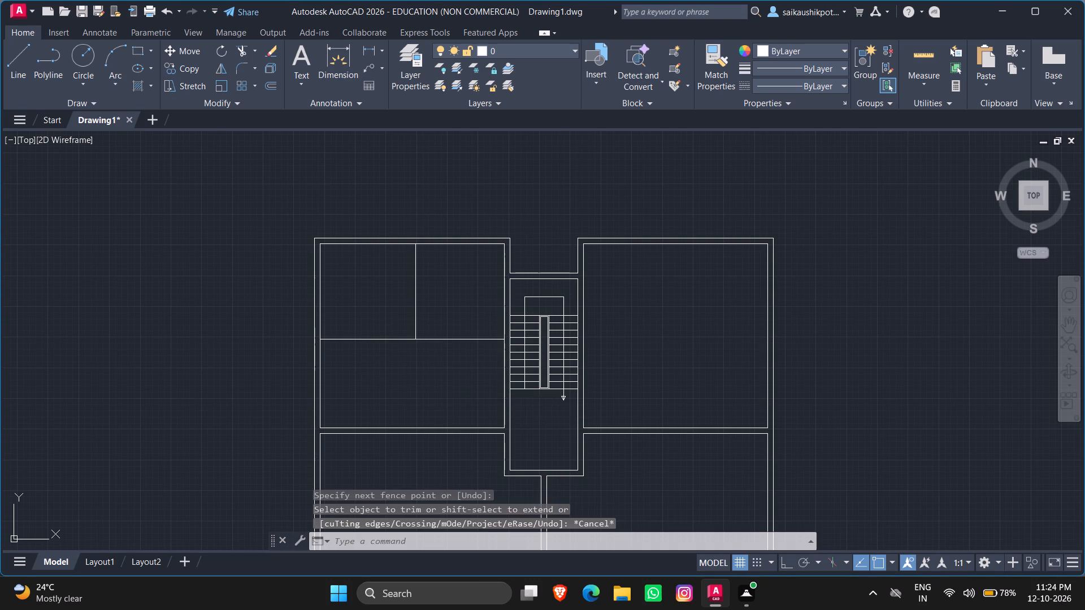
Offset the inner left wall line of the upper-left room 9' into the room.
key("o")
key("Return")
type("9'")
key("Return")
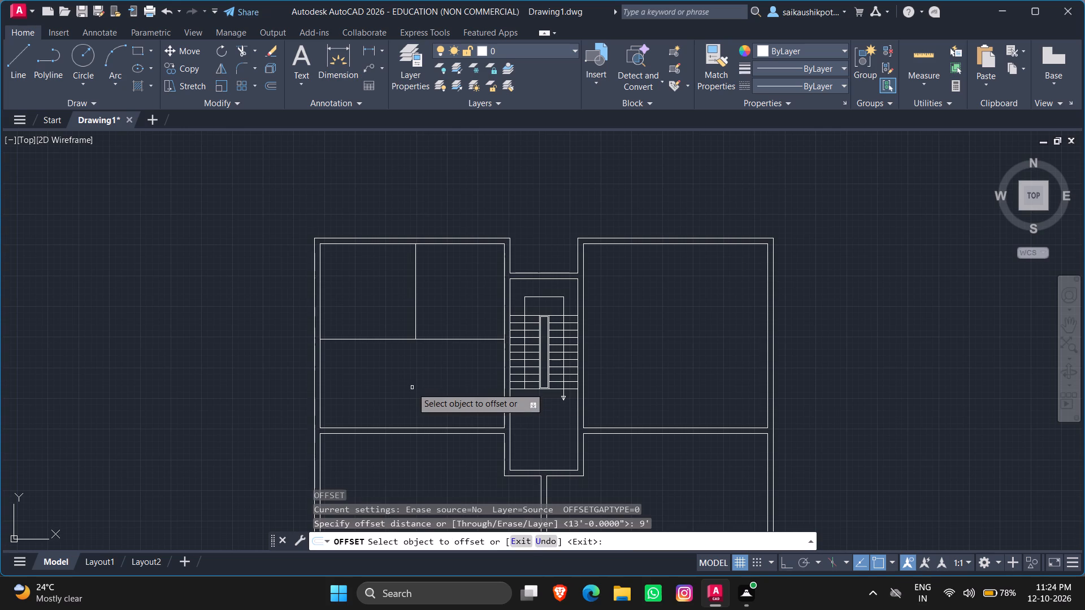
left_click(320, 369)
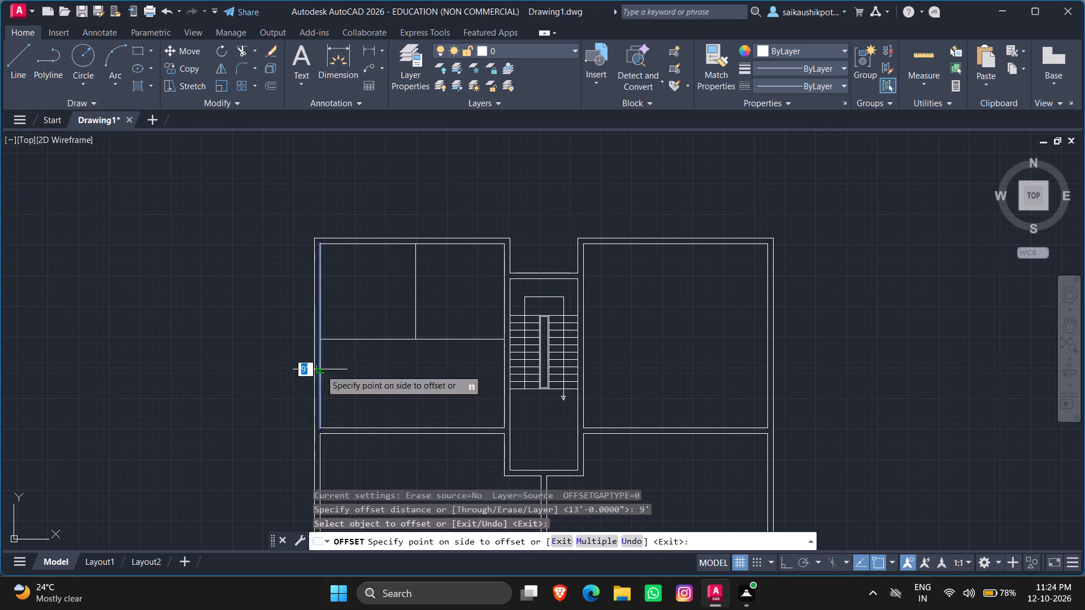
left_click(404, 397)
left_click(401, 395)
key("Escape")
key("Escape")
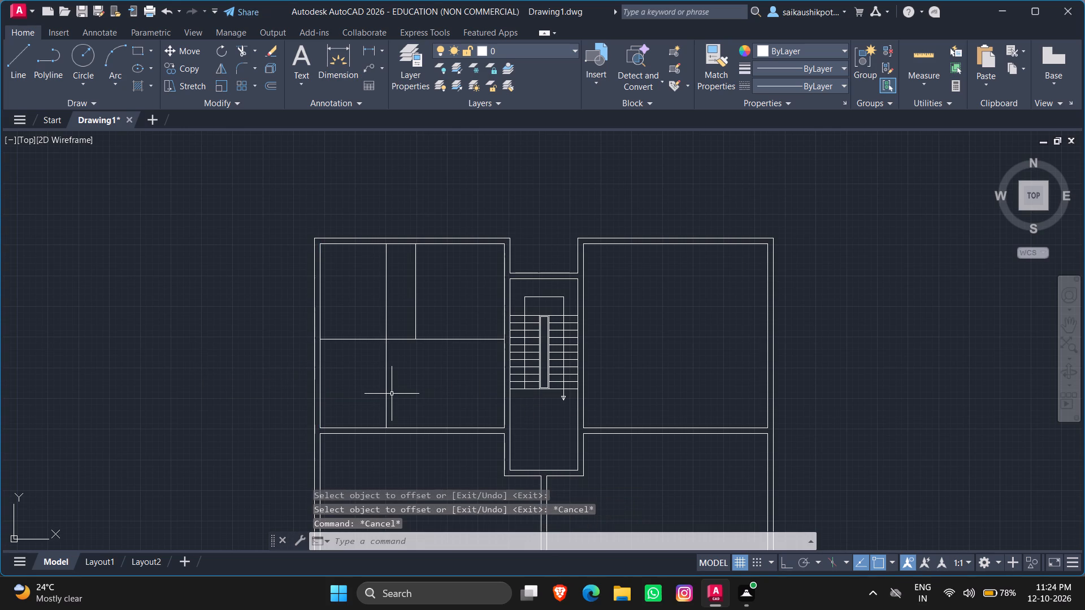
Trim the part of the vertical 9' offset line above the horizontal partition line in the upper-left room.
type("TR")
key("Return")
key("Return")
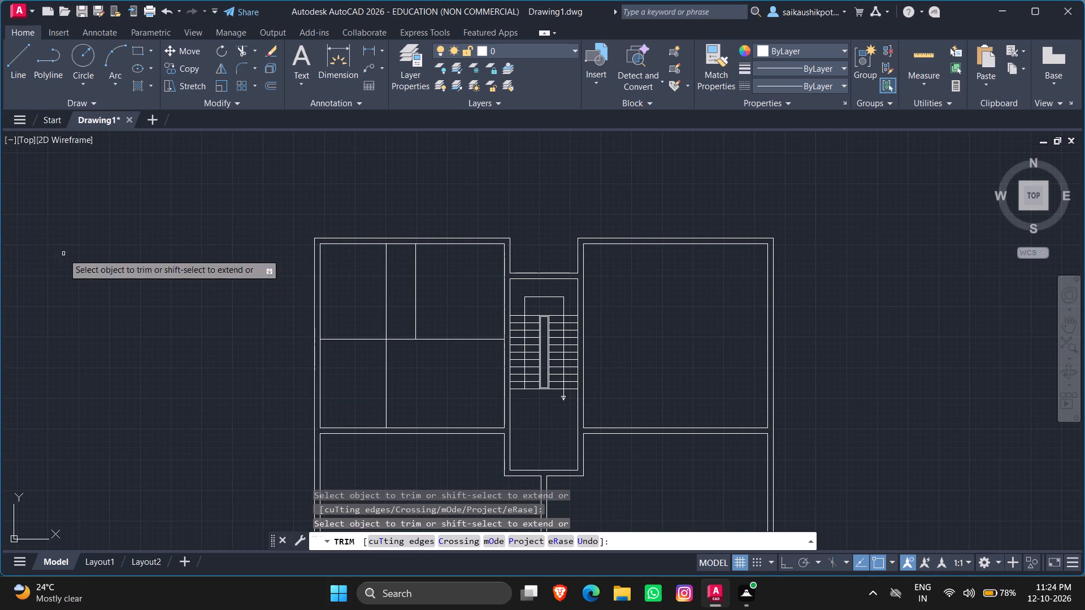
left_click_drag(391, 311, 374, 314)
left_click(359, 316)
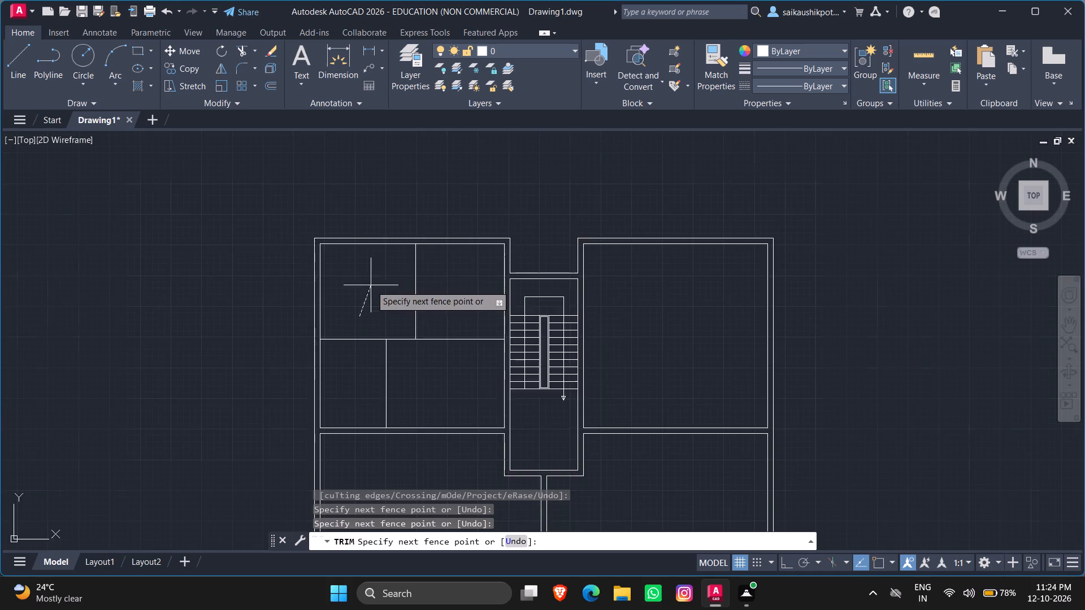
scroll(371, 285, "down", 1)
left_click(370, 285)
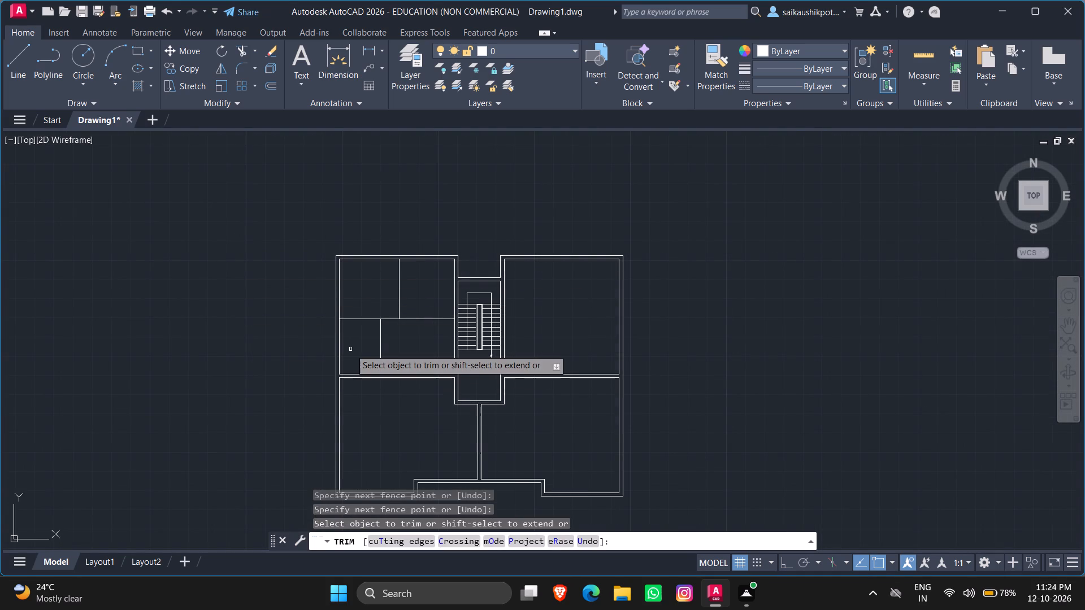
scroll(350, 349, "up", 1)
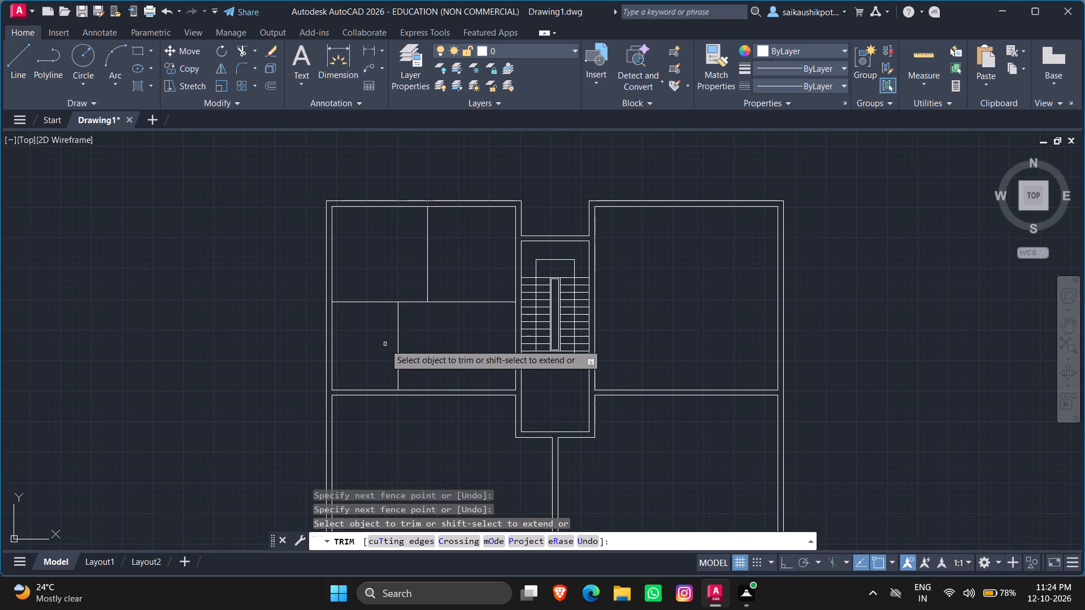
scroll(413, 326, "up", 2)
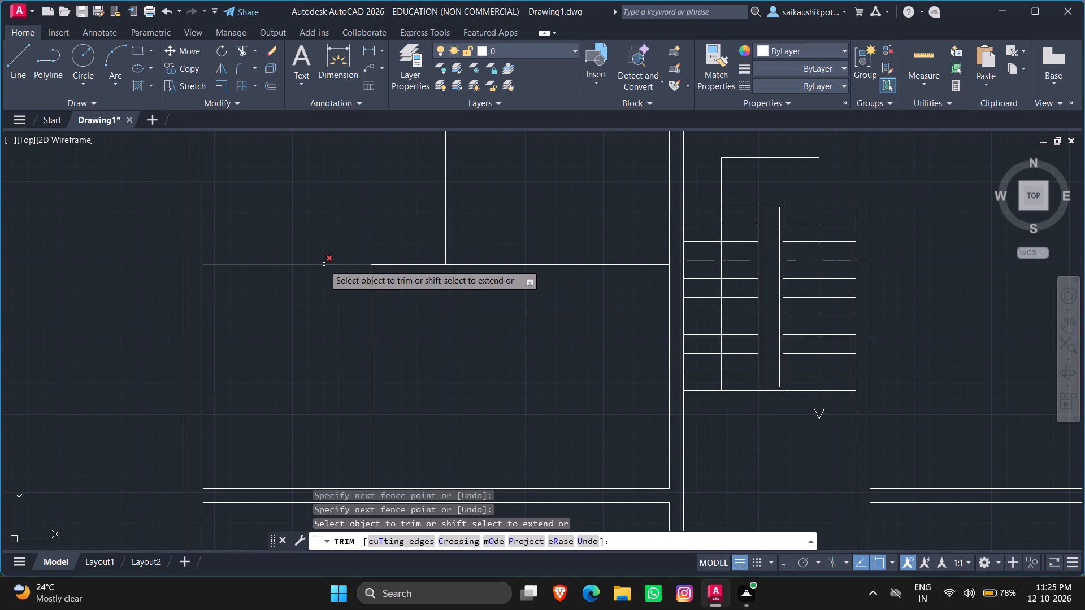
key("Escape")
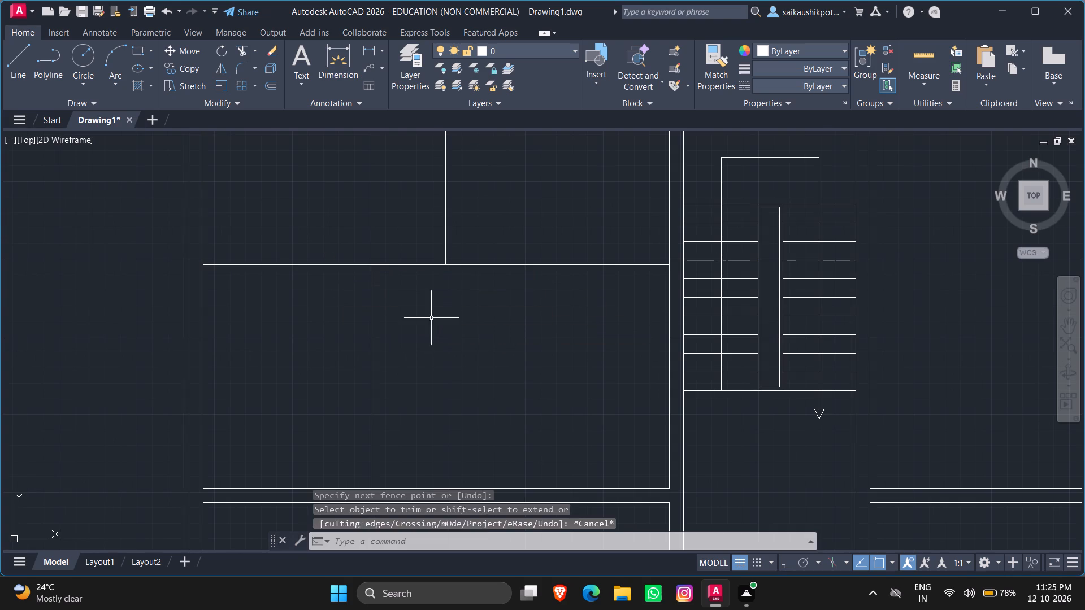
key("Escape")
key("Escape")
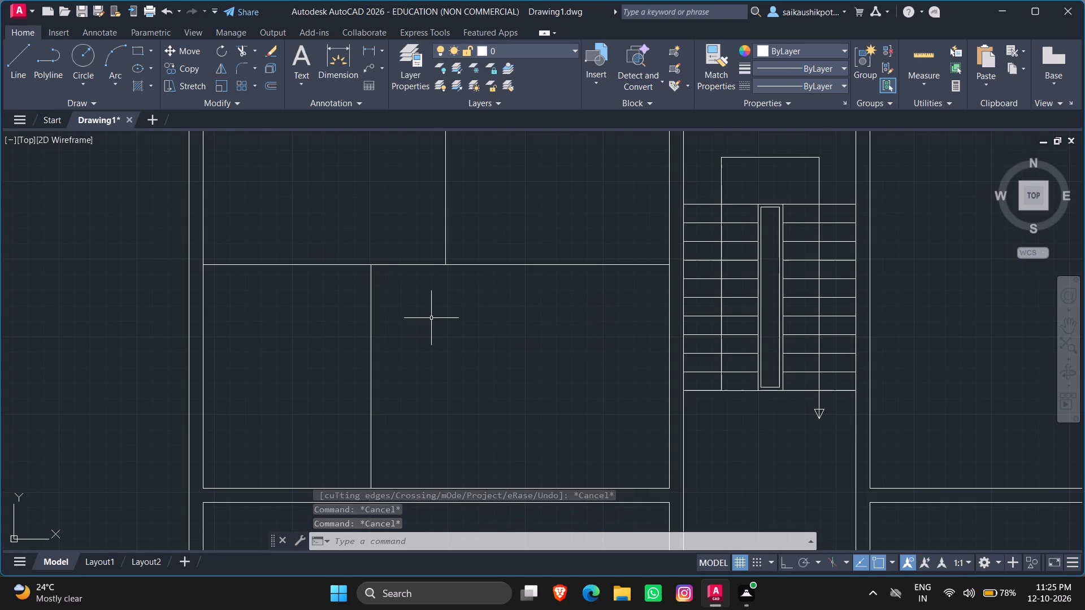
scroll(431, 318, "up", 1)
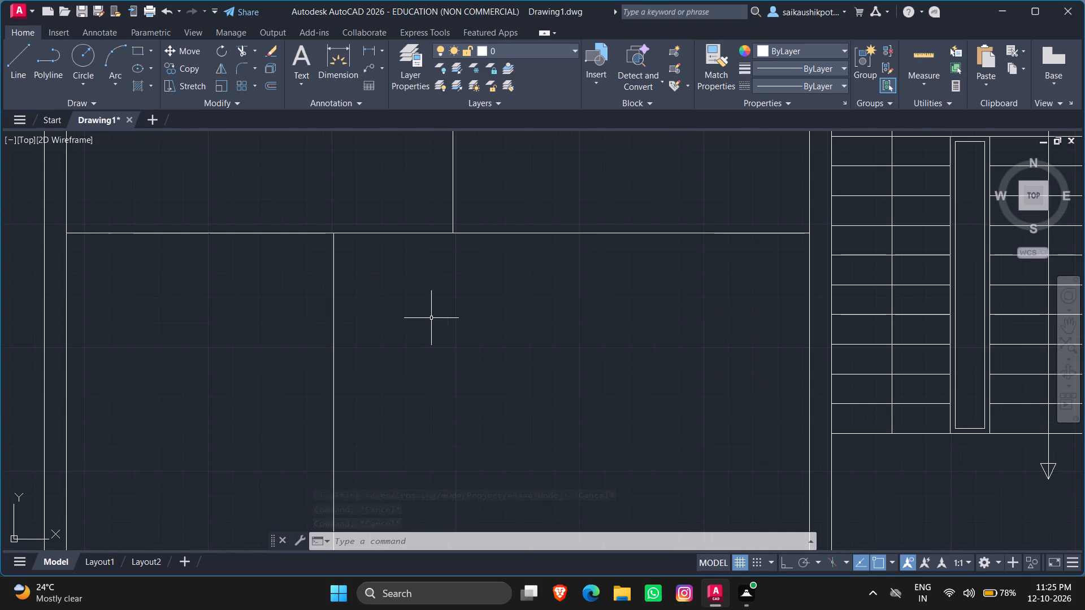
Offset the horizontal partition line in the upper-left room 2' downward.
key("o")
key("Return")
key("1")
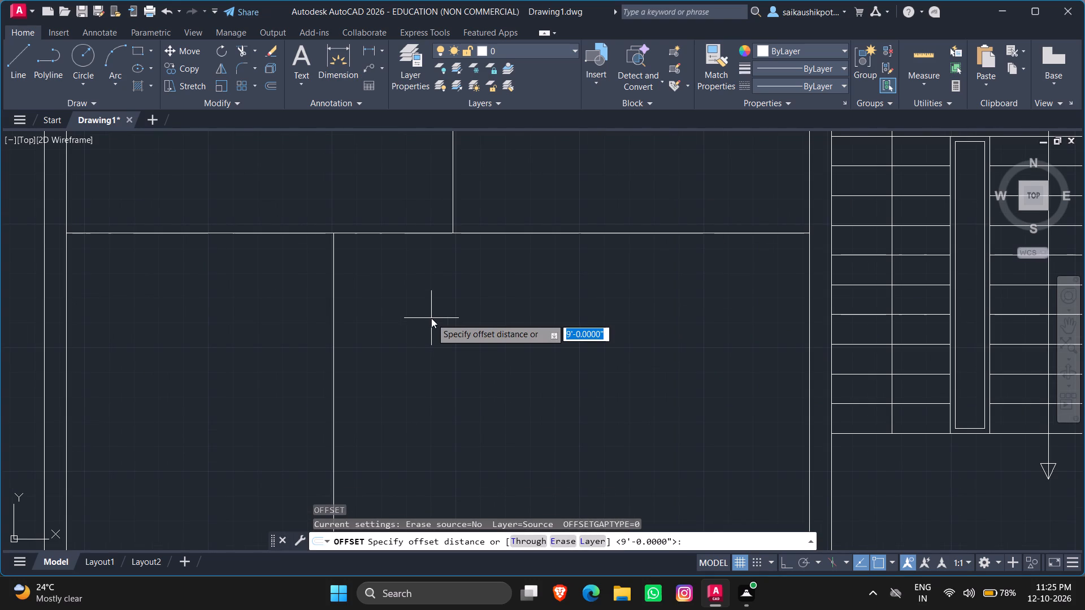
key("BackSpace")
type("2'")
key("Return")
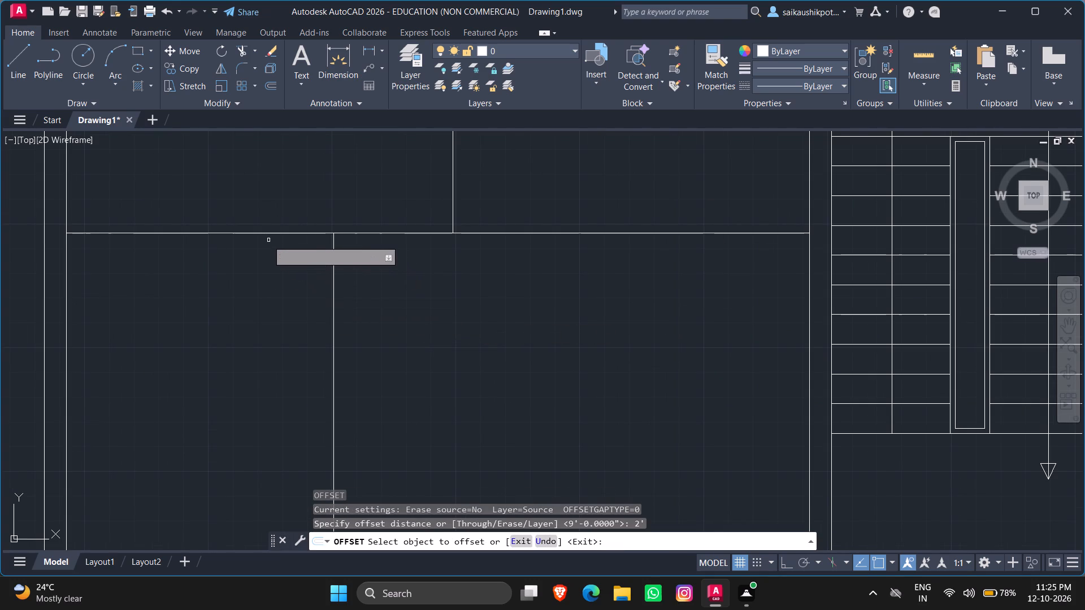
left_click(258, 234)
left_click(261, 310)
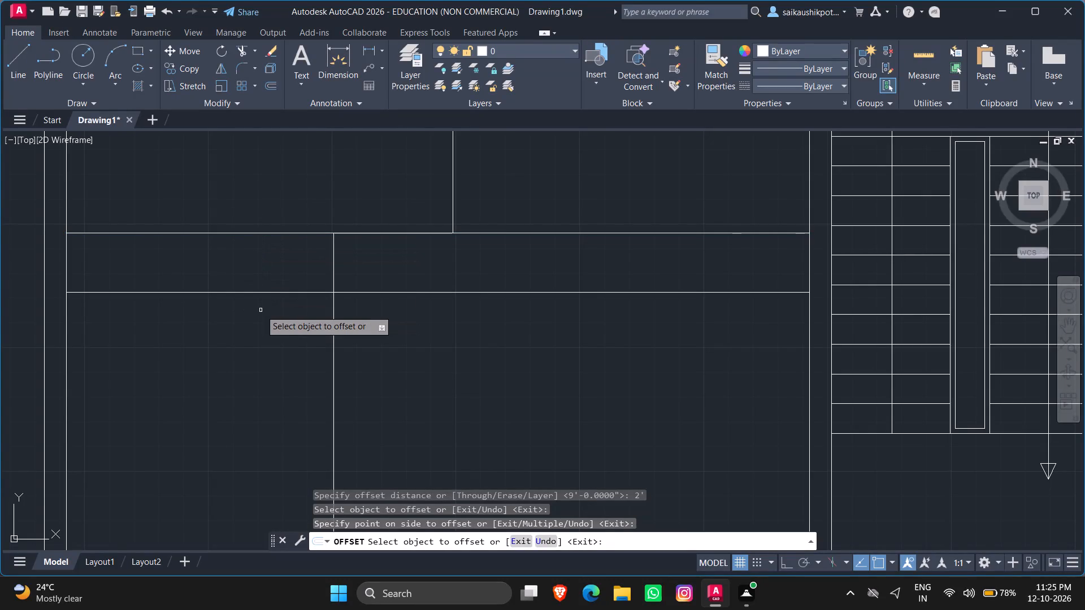
key("Escape")
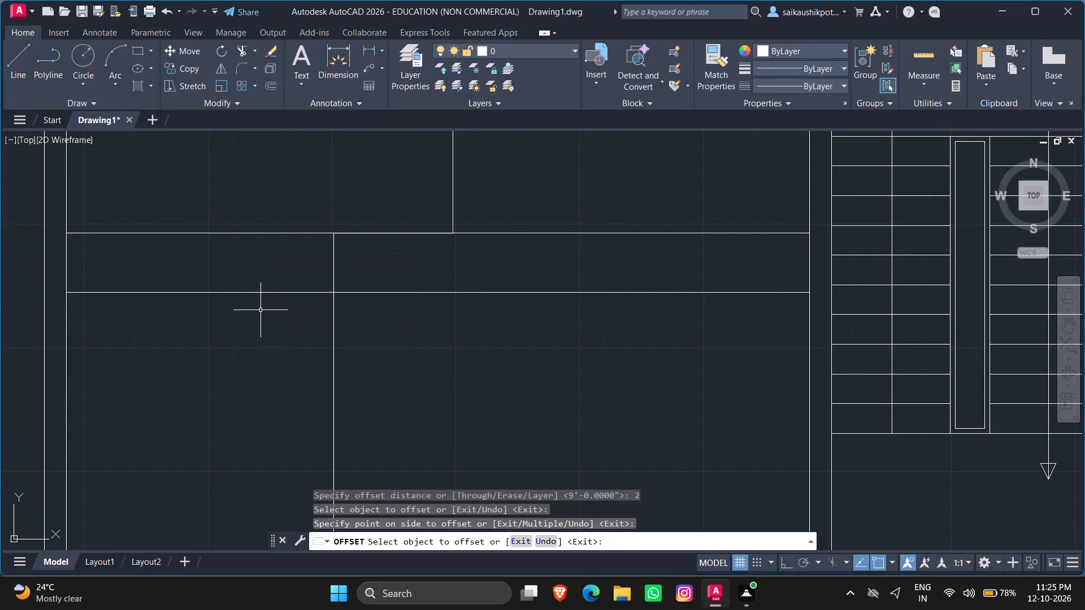
key("Escape")
key("Escape")
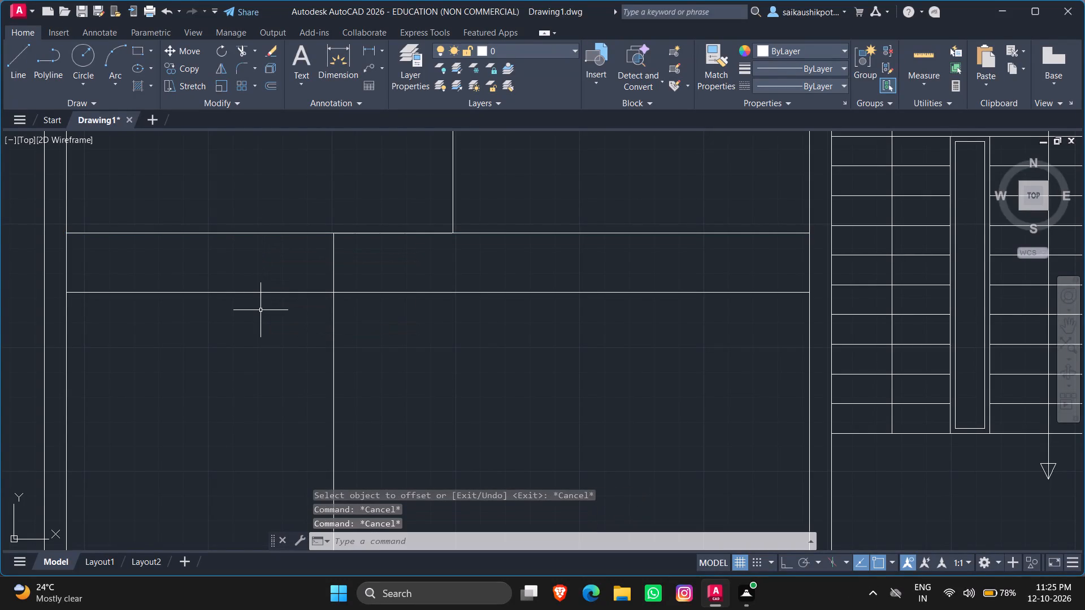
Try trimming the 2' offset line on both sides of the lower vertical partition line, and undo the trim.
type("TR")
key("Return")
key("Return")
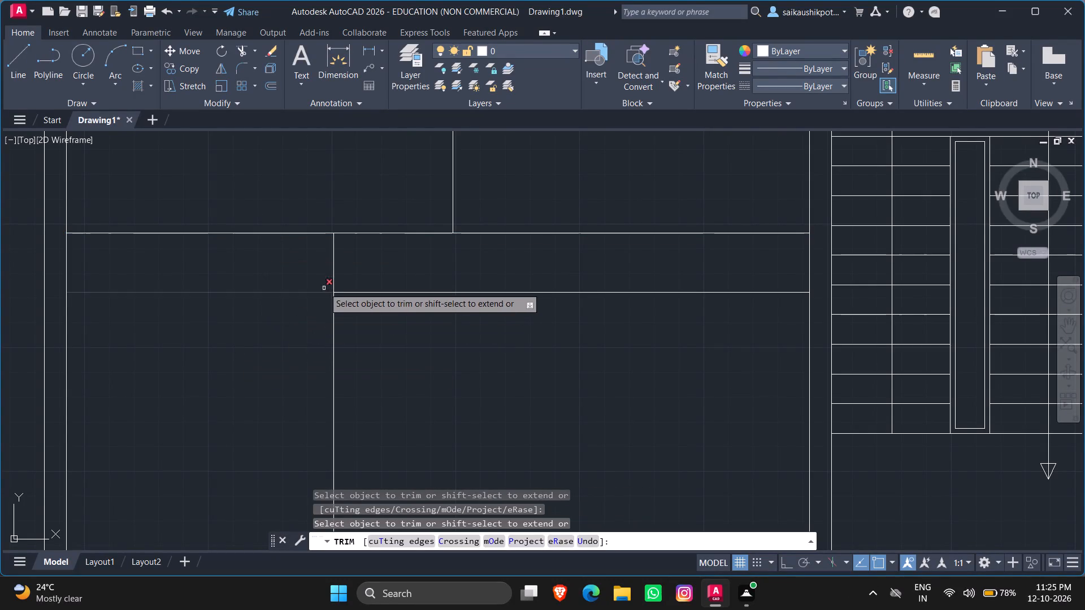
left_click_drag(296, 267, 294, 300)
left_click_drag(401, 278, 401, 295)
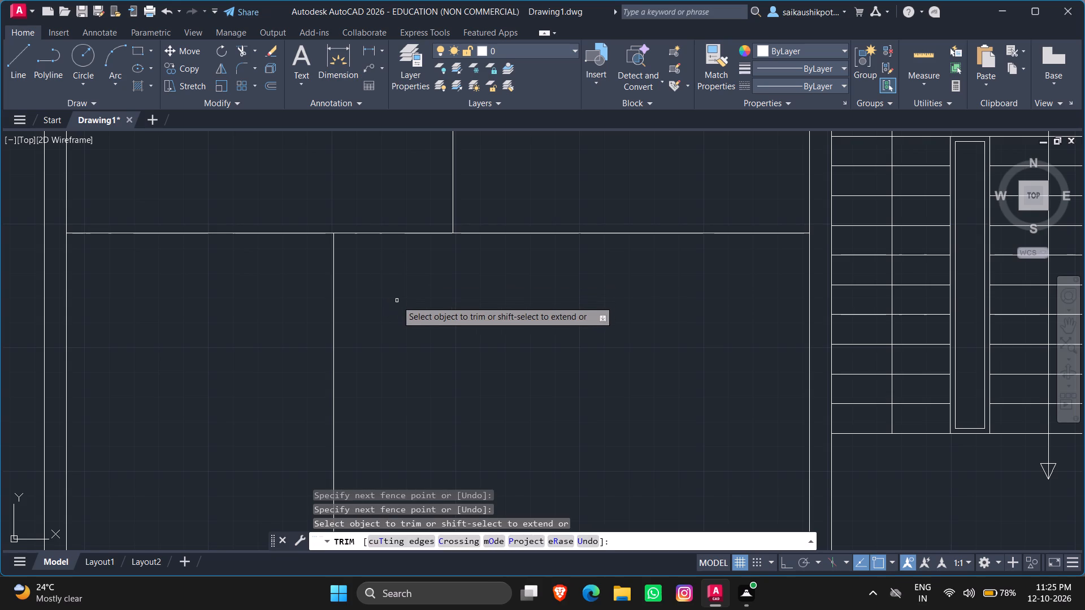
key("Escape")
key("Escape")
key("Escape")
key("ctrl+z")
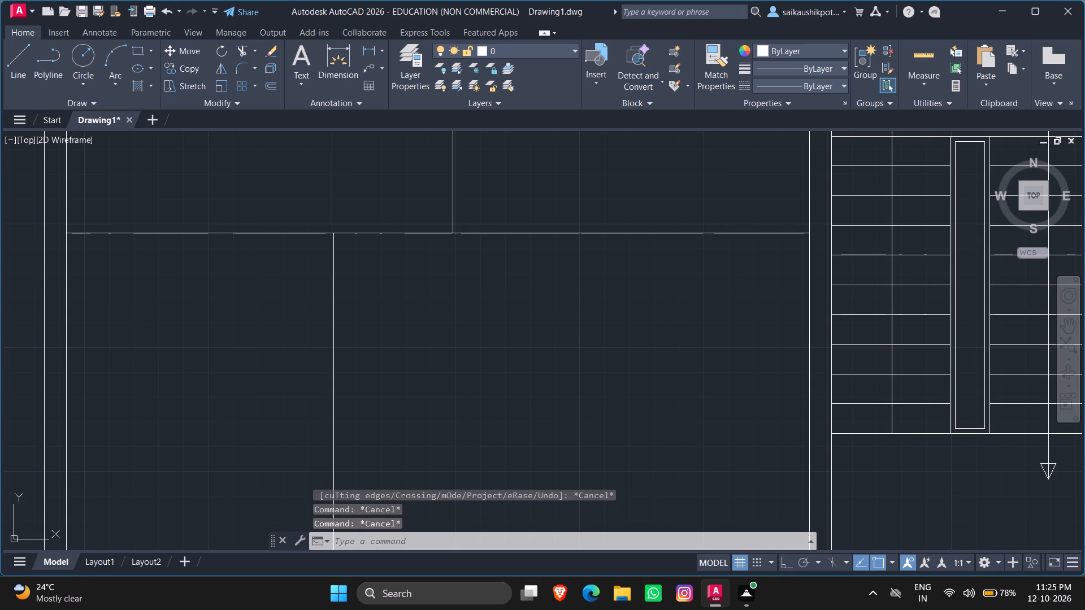
Trim the part of the 2' offset line to the right of the lower vertical partition line.
type("TR")
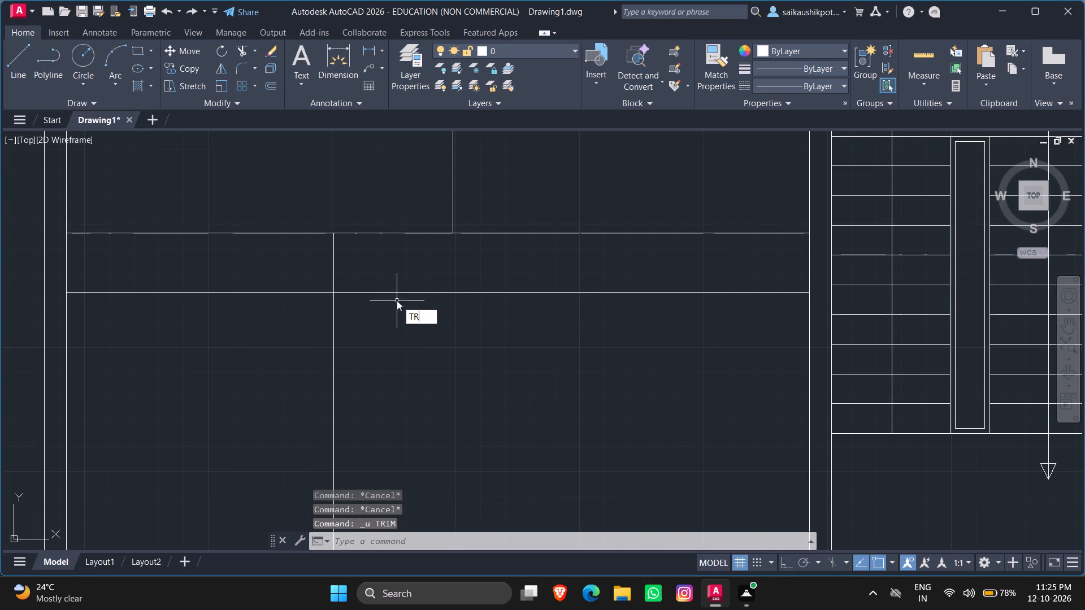
key("Return")
key("Return")
left_click_drag(477, 251, 477, 263)
left_click(470, 318)
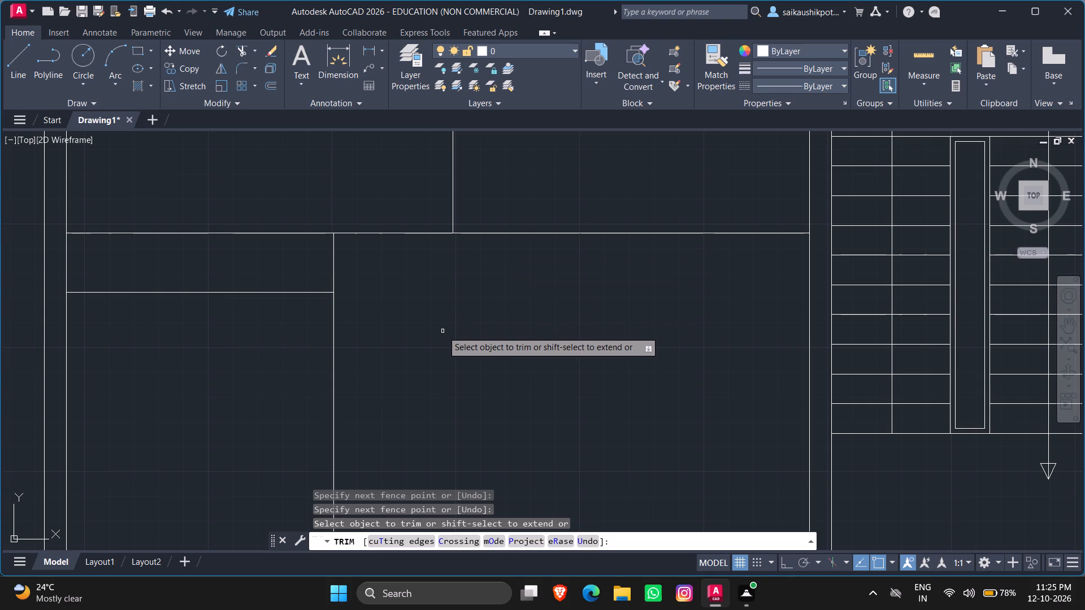
key("Escape")
key("Escape")
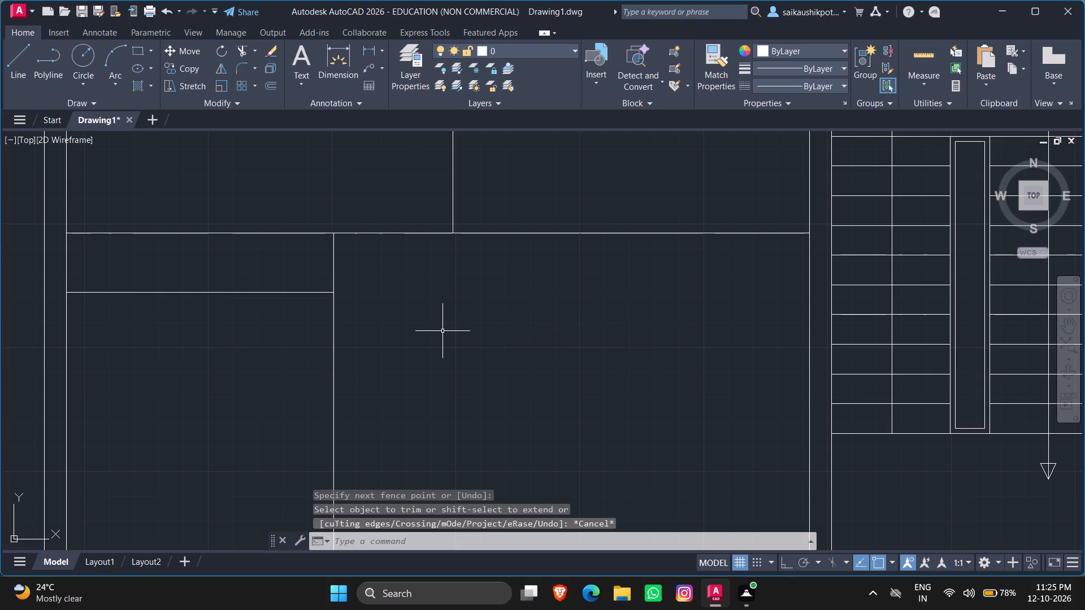
Offset the lower vertical partition line and the short horizontal line 2.25" to both sides.
key("o")
key("Return")
type("2.25")
key("shift+quotedbl")
key("Return")
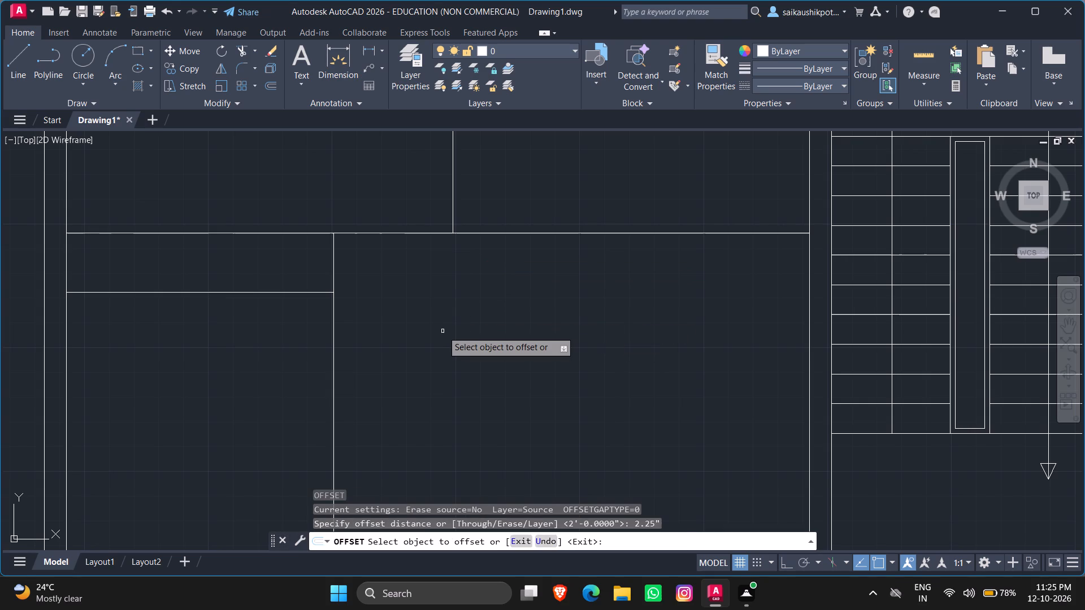
scroll(380, 326, "down", 1)
left_click(351, 325)
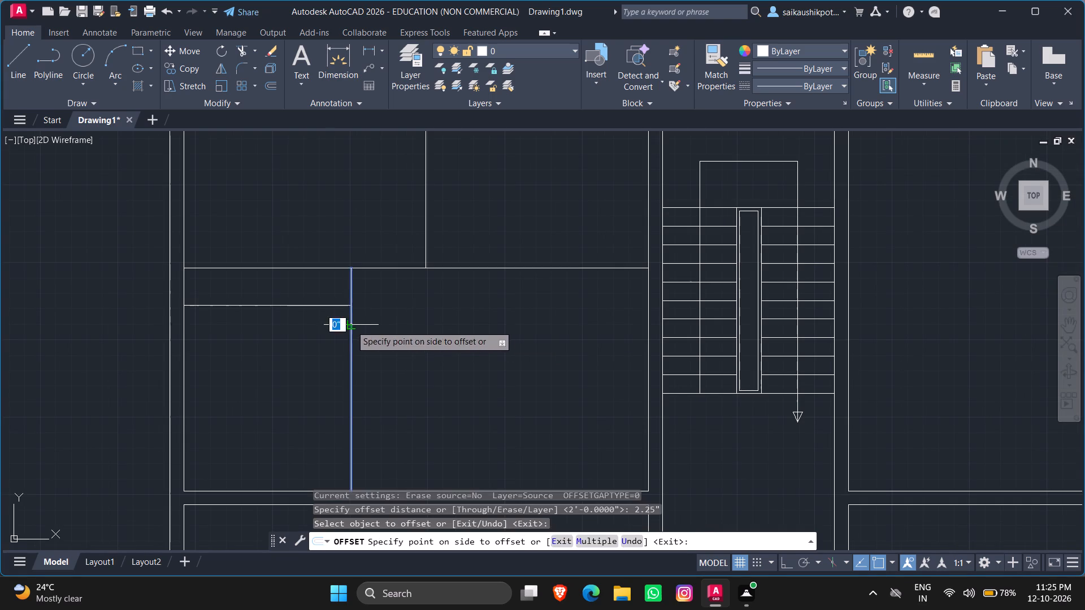
left_click(375, 346)
left_click(350, 344)
left_click(340, 342)
left_click(319, 305)
left_click(320, 294)
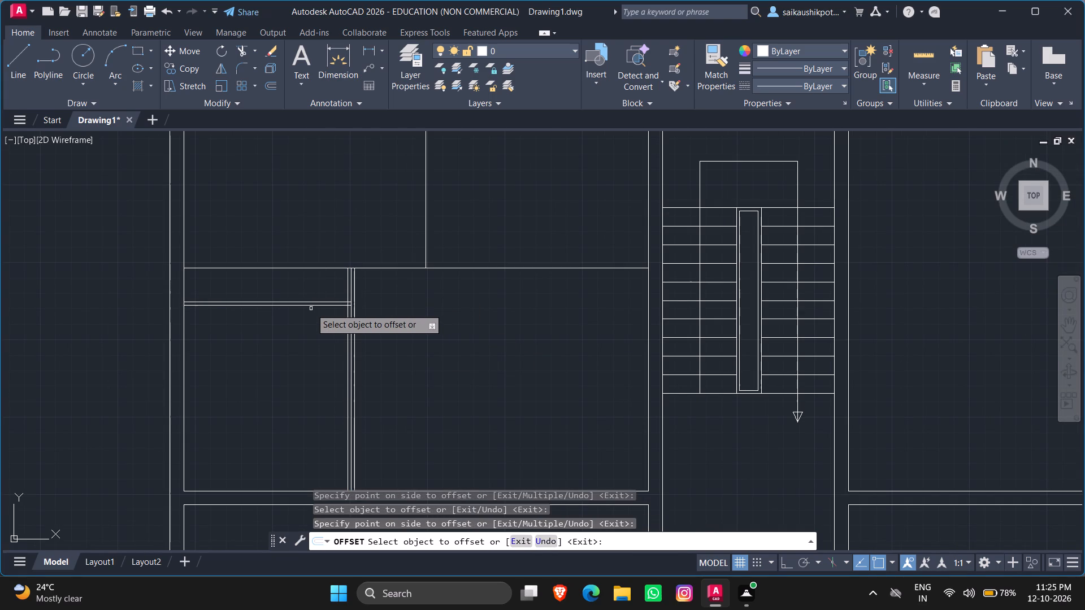
left_click(307, 306)
left_click(307, 324)
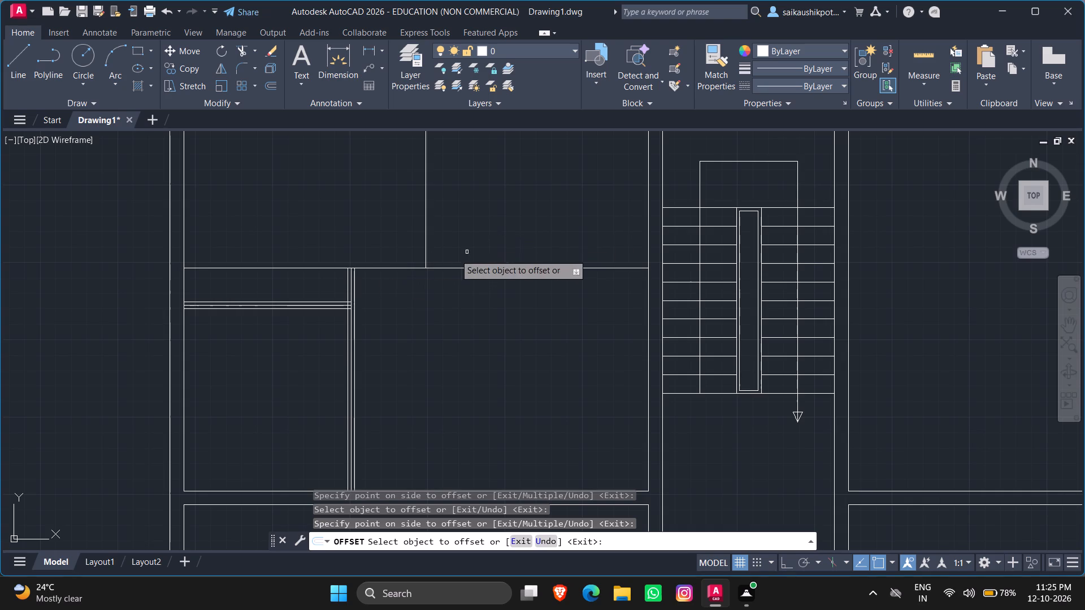
Offset the long horizontal partition line and the upper vertical partition line 2.25" to both sides.
left_click(392, 269)
left_click(396, 255)
left_click(399, 268)
left_click(400, 288)
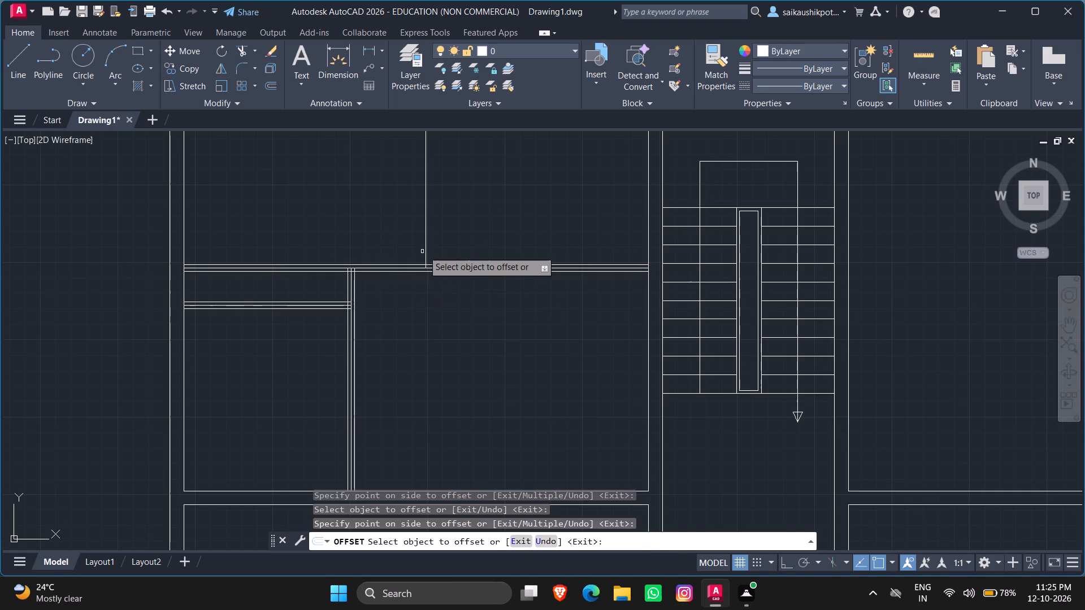
left_click(427, 249)
left_click(443, 250)
left_click(426, 248)
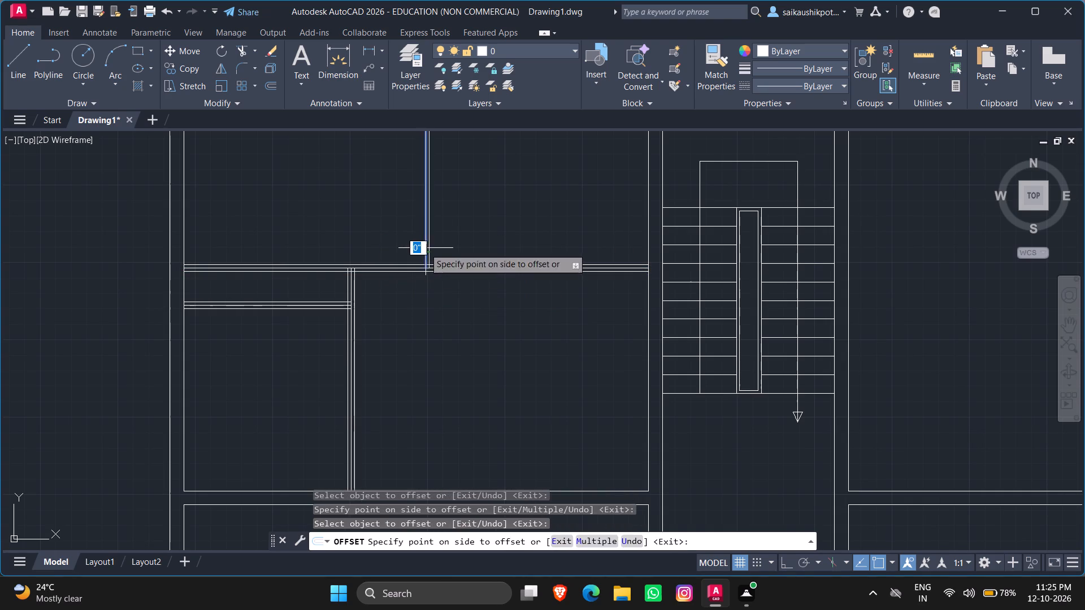
left_click(402, 248)
key("Escape")
key("Escape")
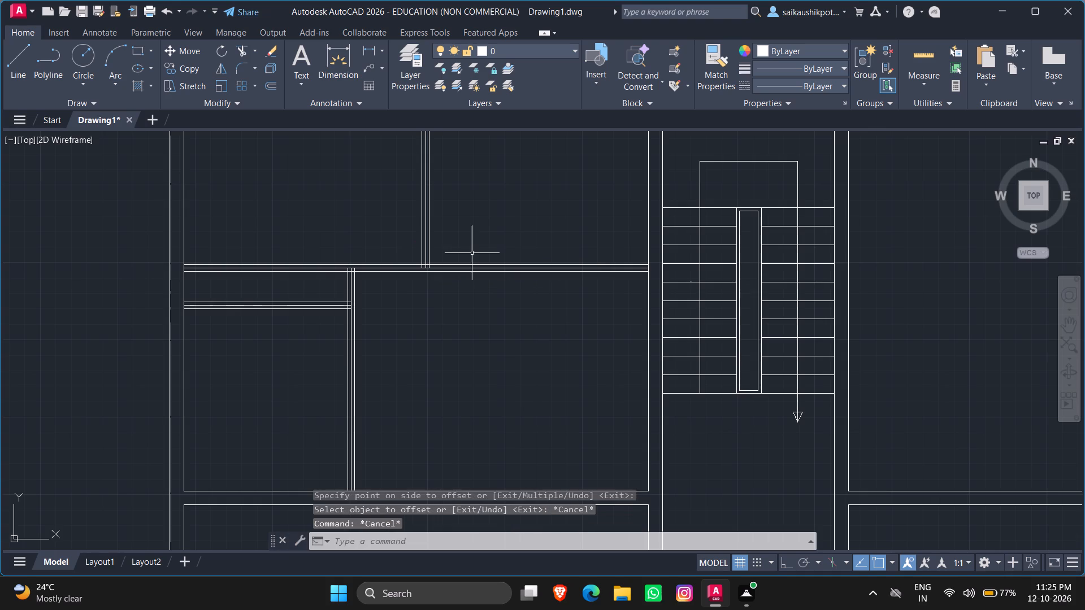
Trim the long horizontal partition's lower face line left of the lower vertical partition and its upper face line left of the upper vertical partition.
type("TR")
key("Return")
key("Return")
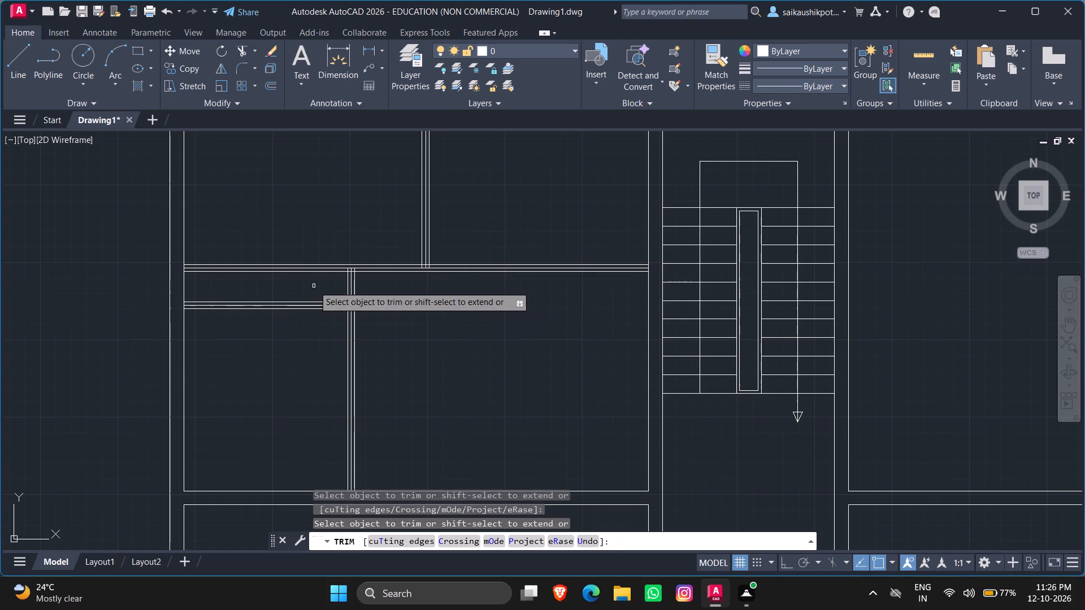
scroll(333, 270, "up", 4)
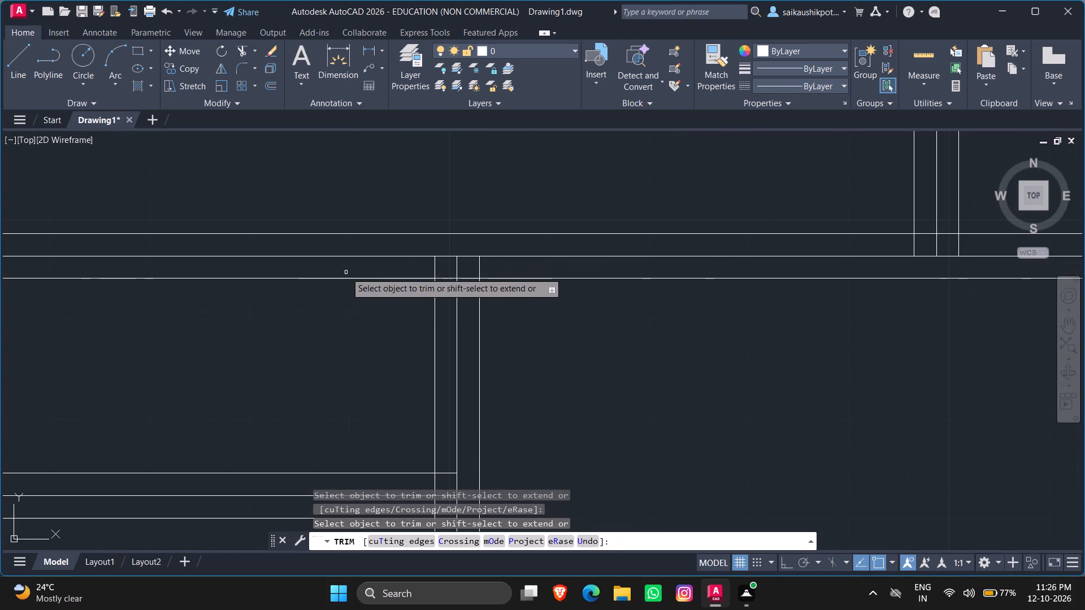
left_click_drag(354, 268, 357, 278)
left_click(358, 294)
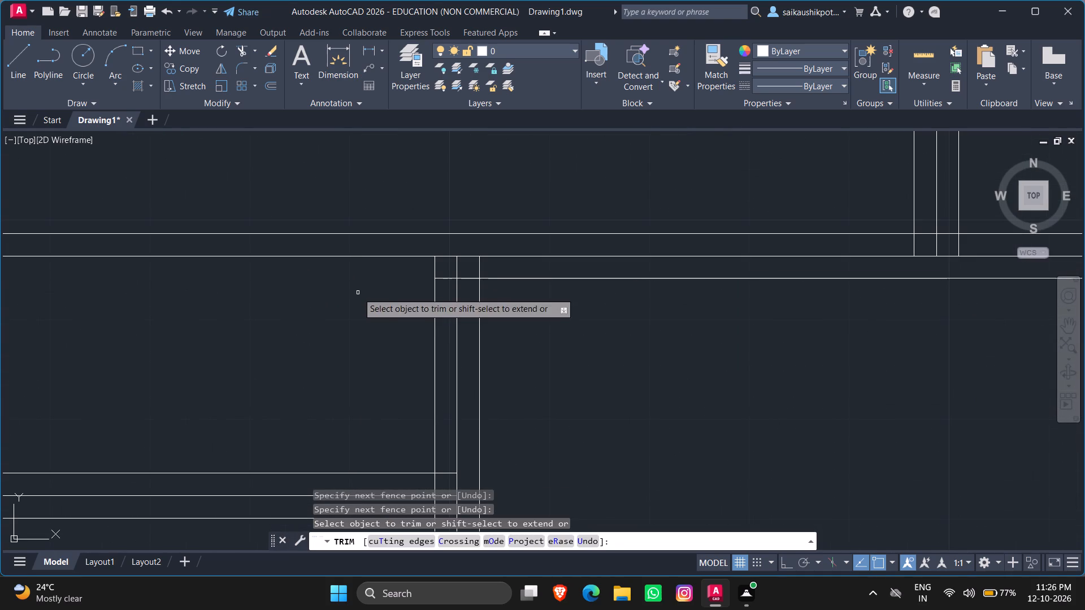
left_click(370, 237)
double_click(375, 212)
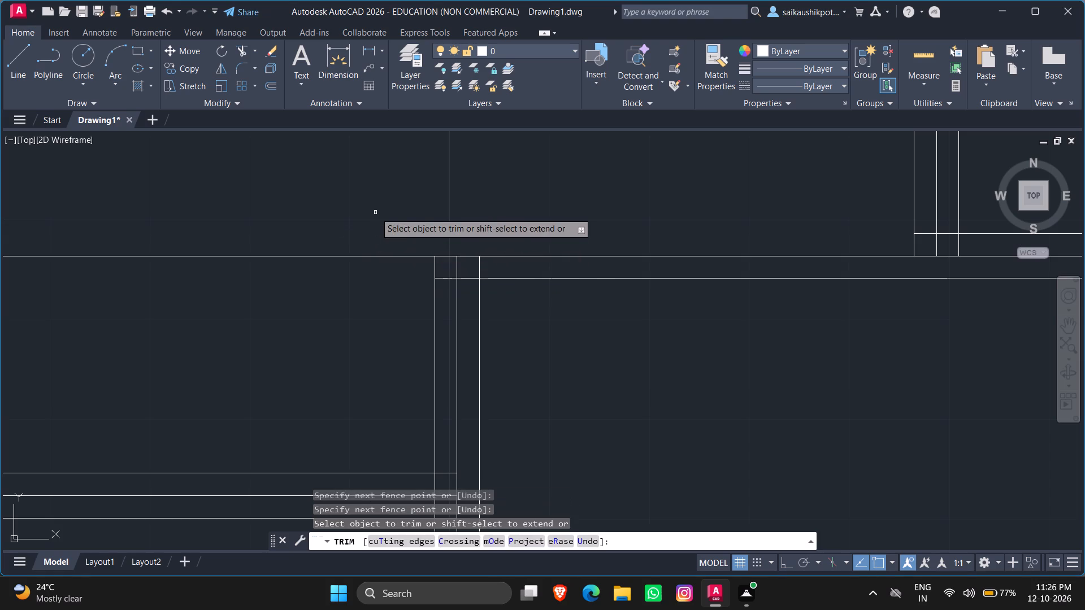
scroll(376, 216, "down", 3)
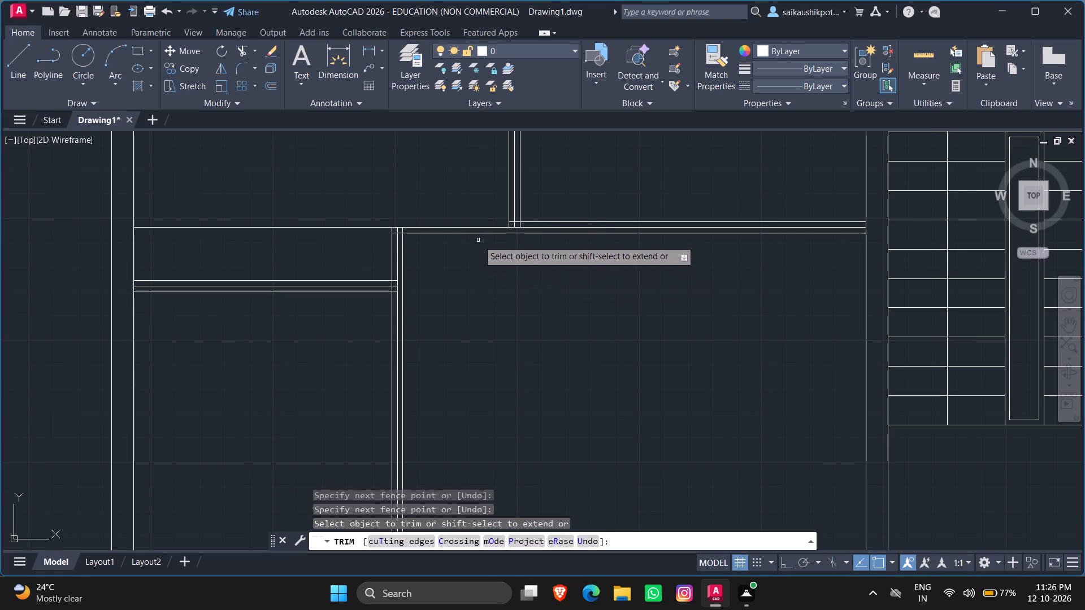
key("Escape")
key("Escape")
key("Escape")
Trim the long horizontal centre line left of the lower vertical partition, plus that partition's centre line and the overlapping face line ends at the corner.
scroll(408, 246, "up", 3)
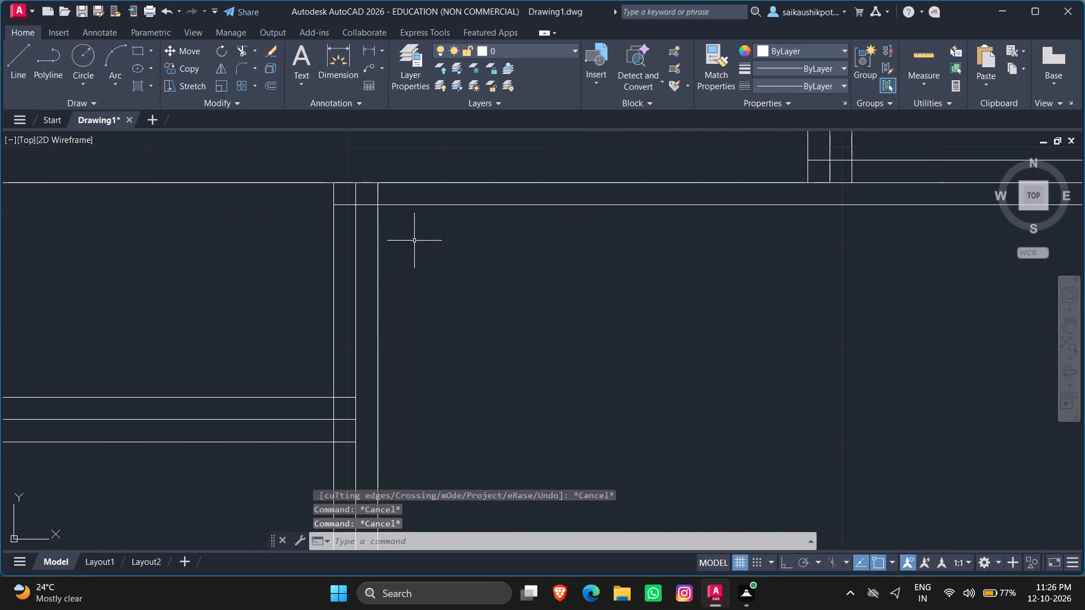
scroll(413, 299, "down", 3)
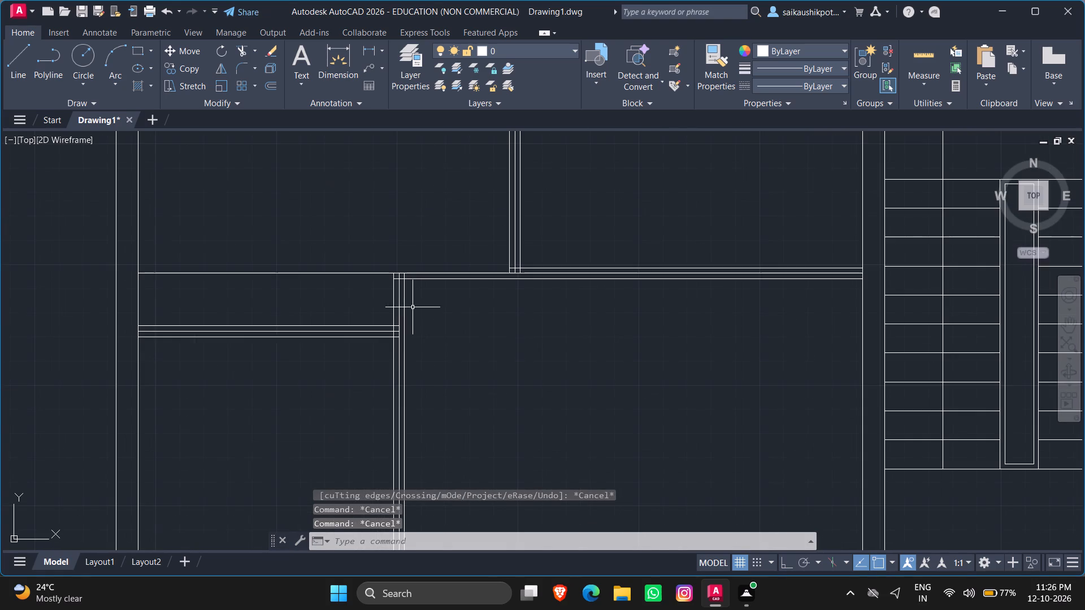
scroll(390, 339, "up", 1)
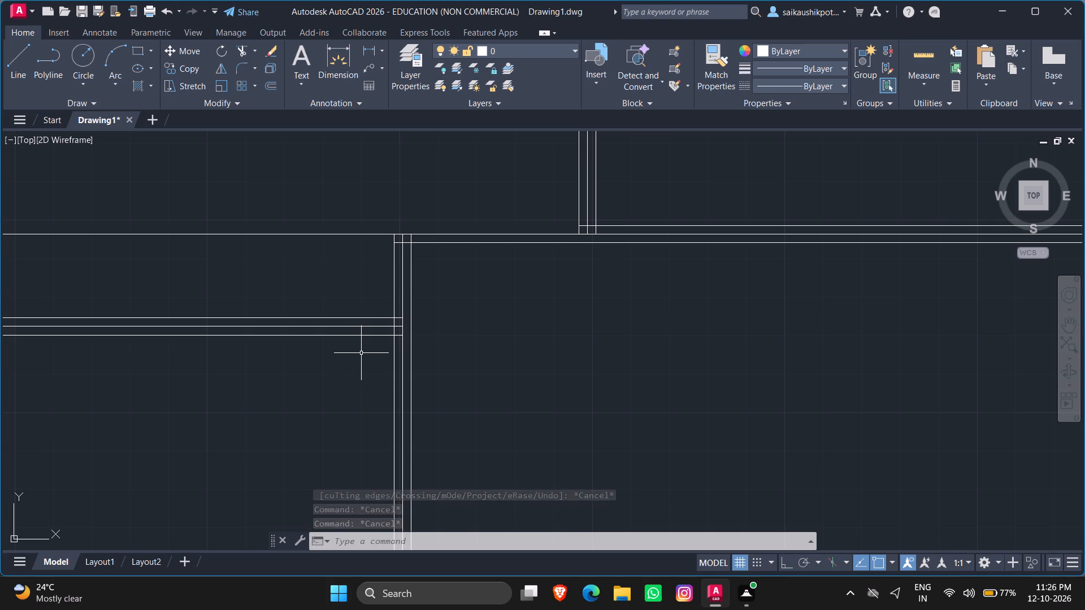
key("Escape")
key("Escape")
key("Escape")
key("Escape")
key("Escape")
scroll(374, 266, "down", 1)
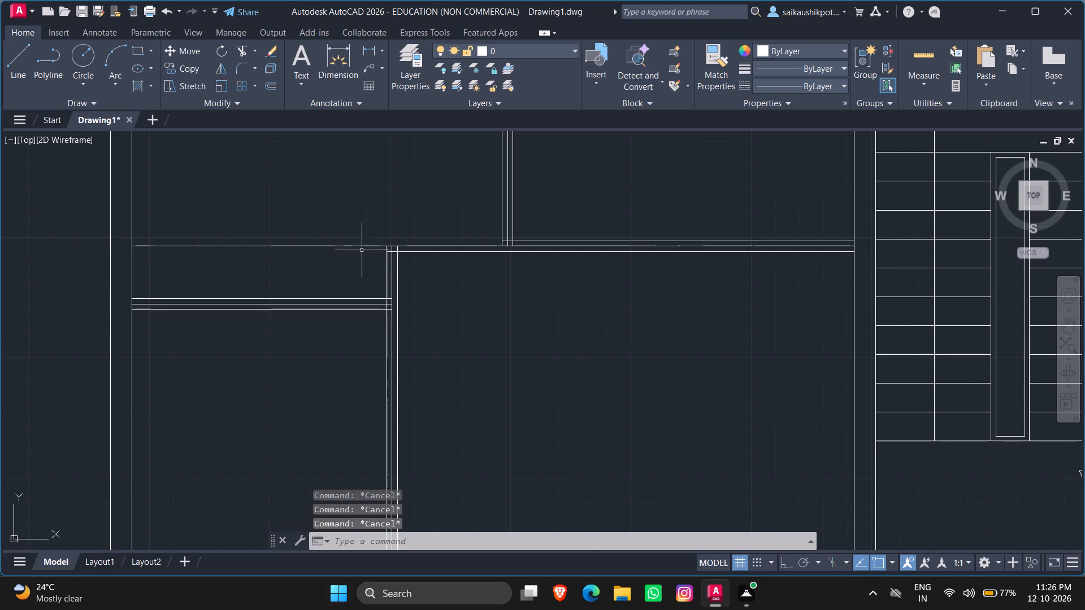
left_click(357, 246)
key("Escape")
key("Escape")
key("space")
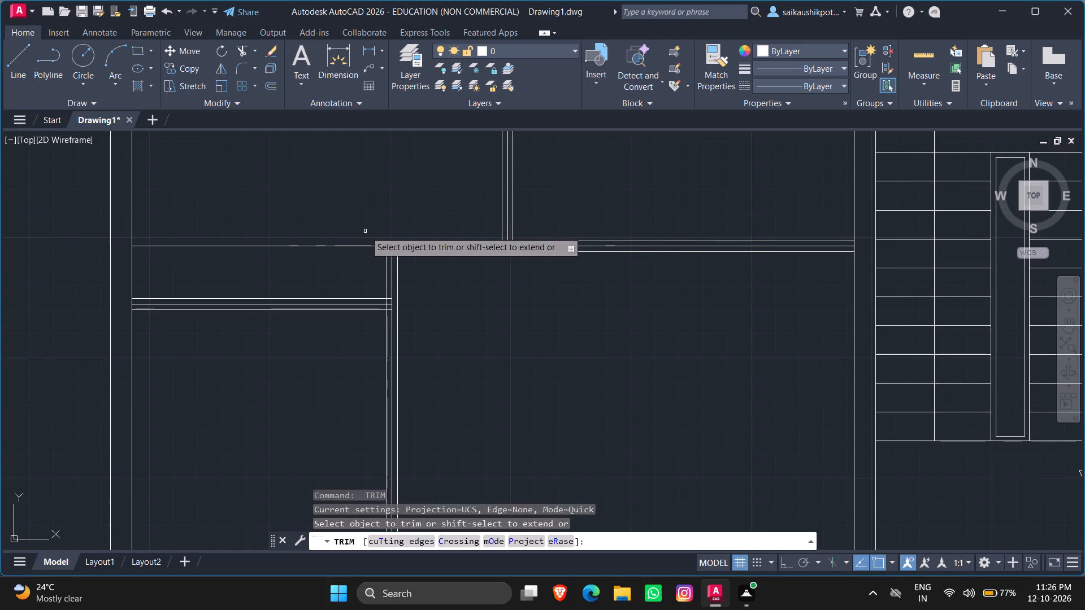
left_click_drag(346, 264, 348, 258)
left_click(346, 210)
scroll(393, 241, "up", 4)
left_click_drag(368, 276, 379, 282)
left_click(379, 282)
scroll(405, 322, "down", 3)
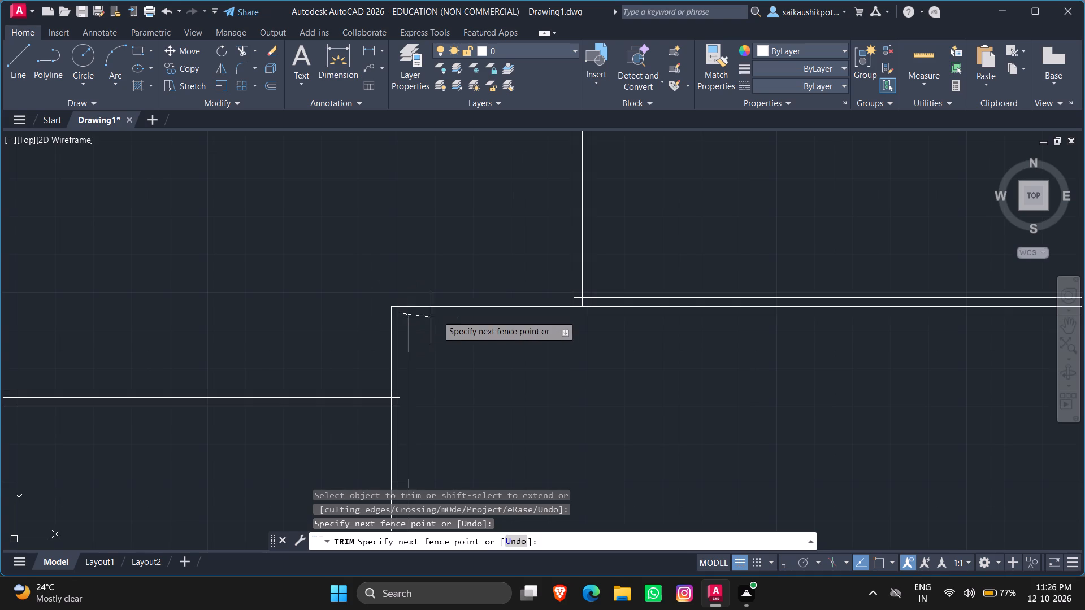
scroll(368, 307, "up", 2)
left_click(438, 328)
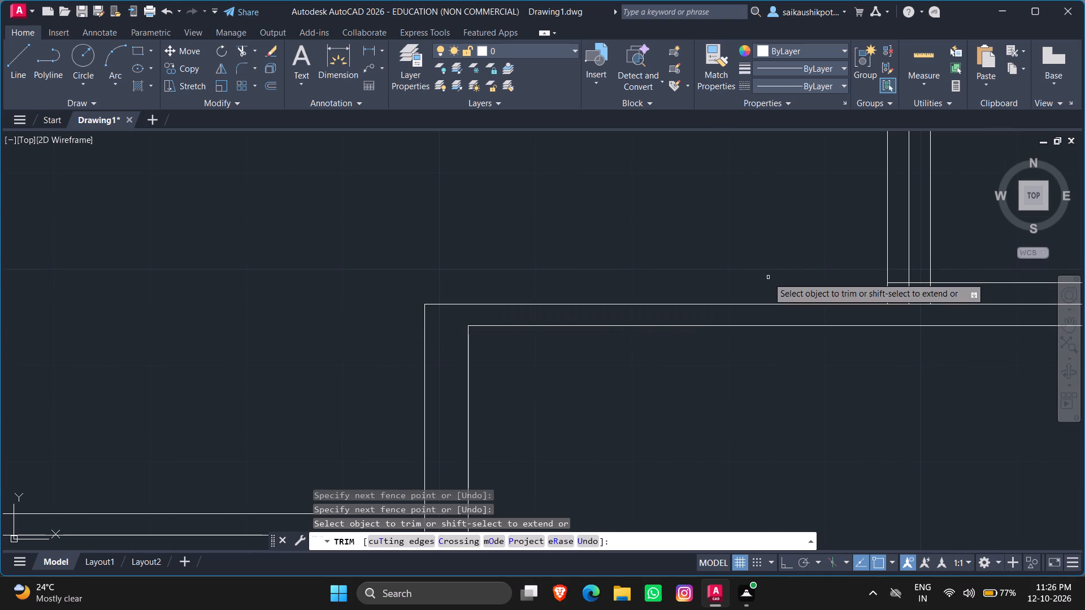
Draw a line about 4' long from the upper vertical partition's left face to above the lower partition's left face, and down to its end.
key("Escape")
key("l")
key("Return")
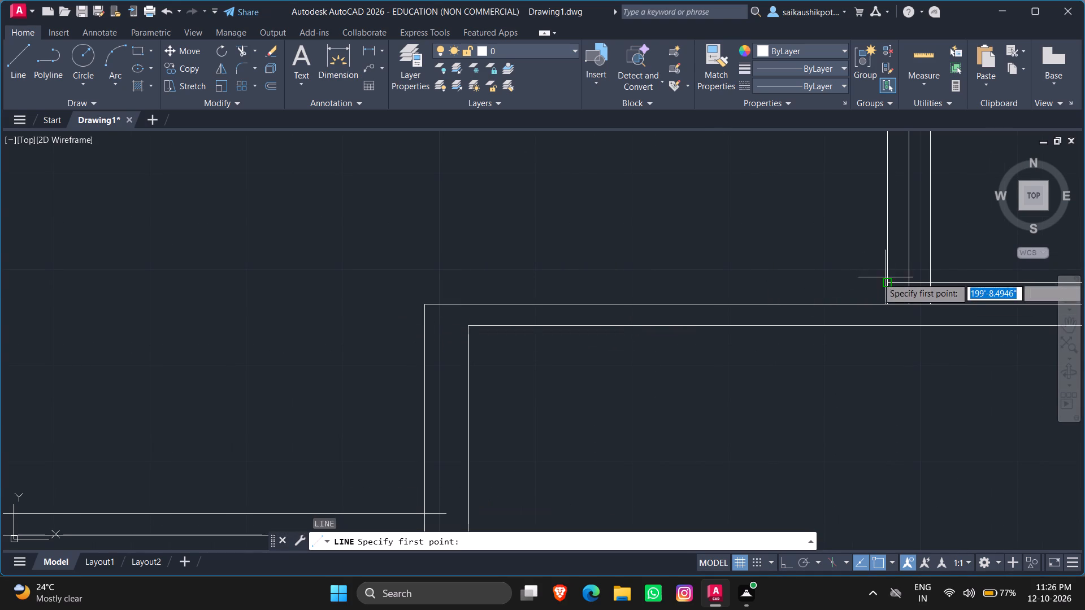
left_click(887, 278)
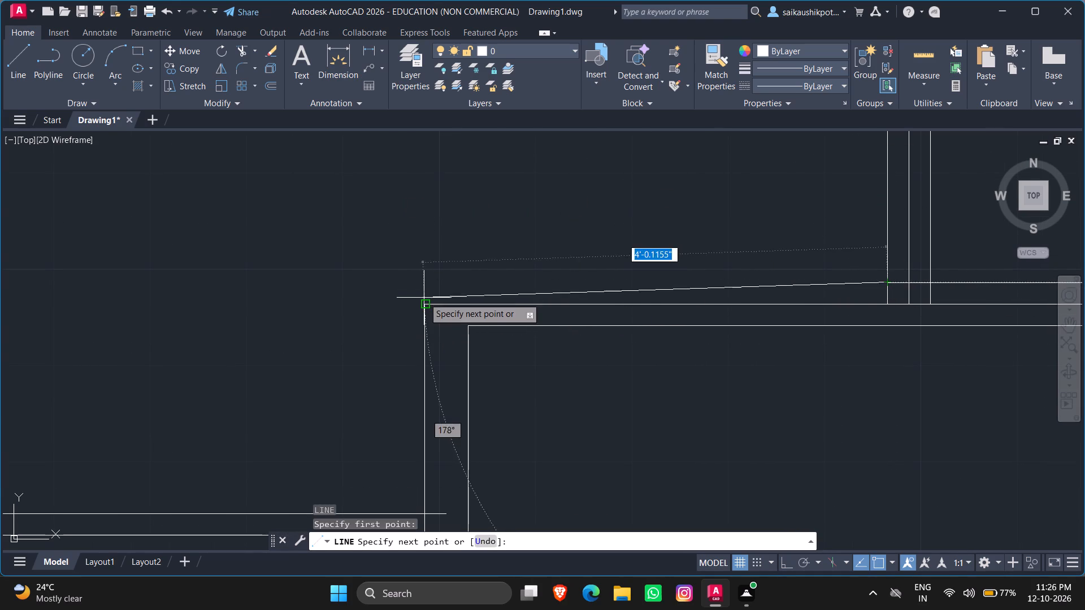
left_click(428, 277)
left_click(427, 300)
key("Escape")
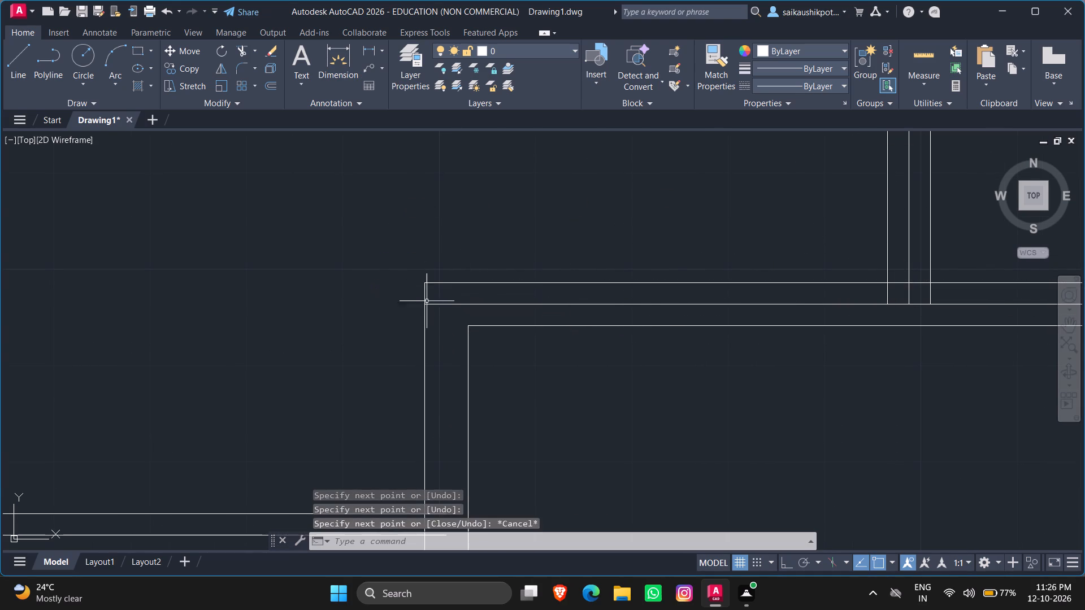
key("Escape")
key("Escape")
key("Escape")
Trim the horizontal partition's remaining centre line and the overlapping line ends inside its junction with the upper vertical partition.
type("TR")
key("Return")
key("Return")
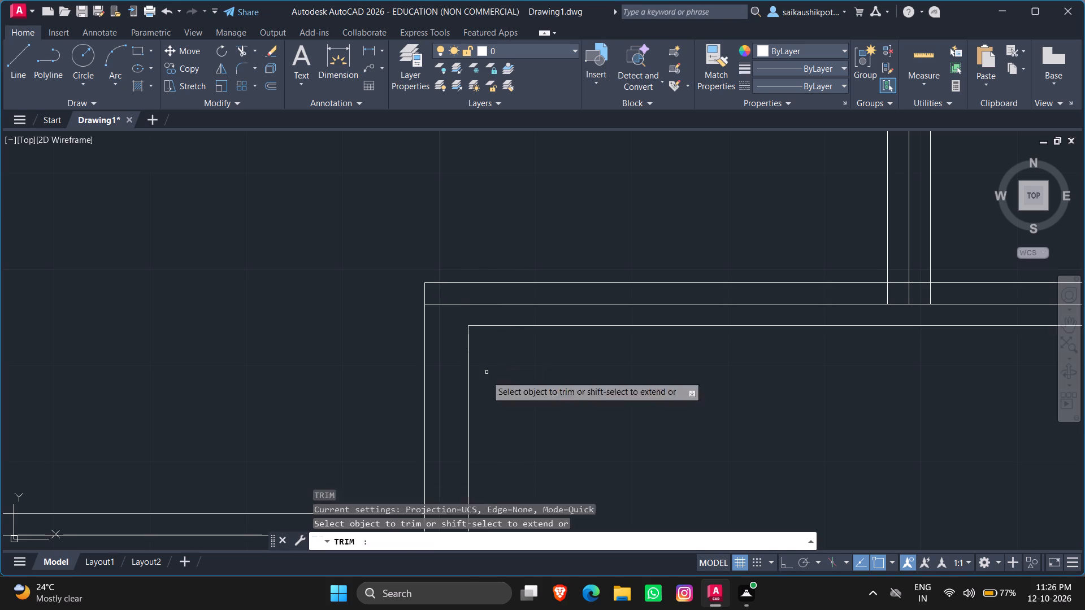
left_click_drag(440, 293, 438, 308)
left_click(435, 335)
left_click(472, 303)
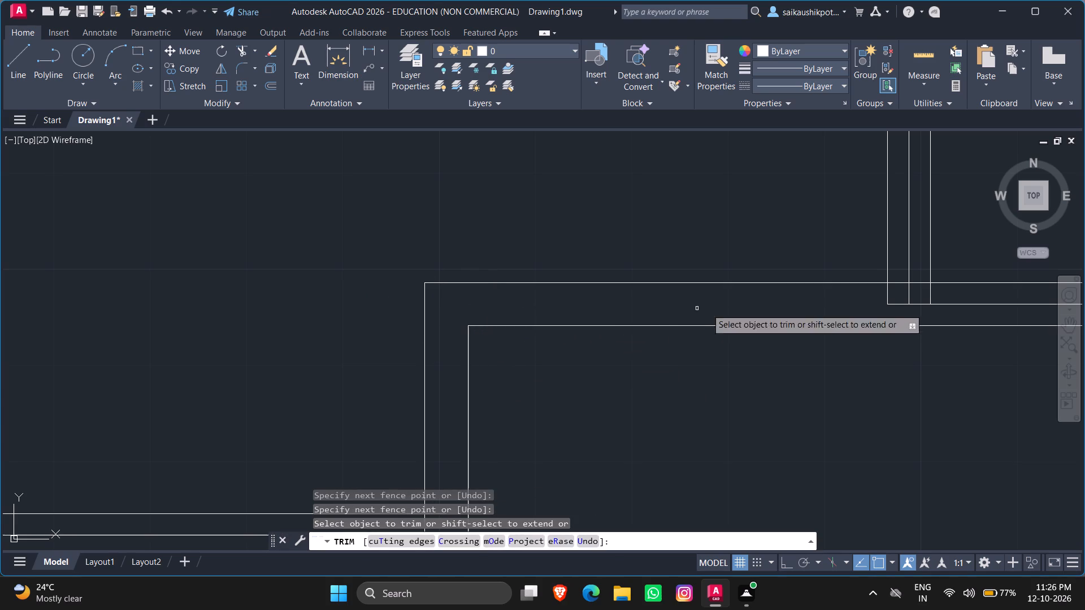
scroll(814, 310, "down", 3)
scroll(843, 330, "up", 5)
left_click_drag(576, 278, 679, 293)
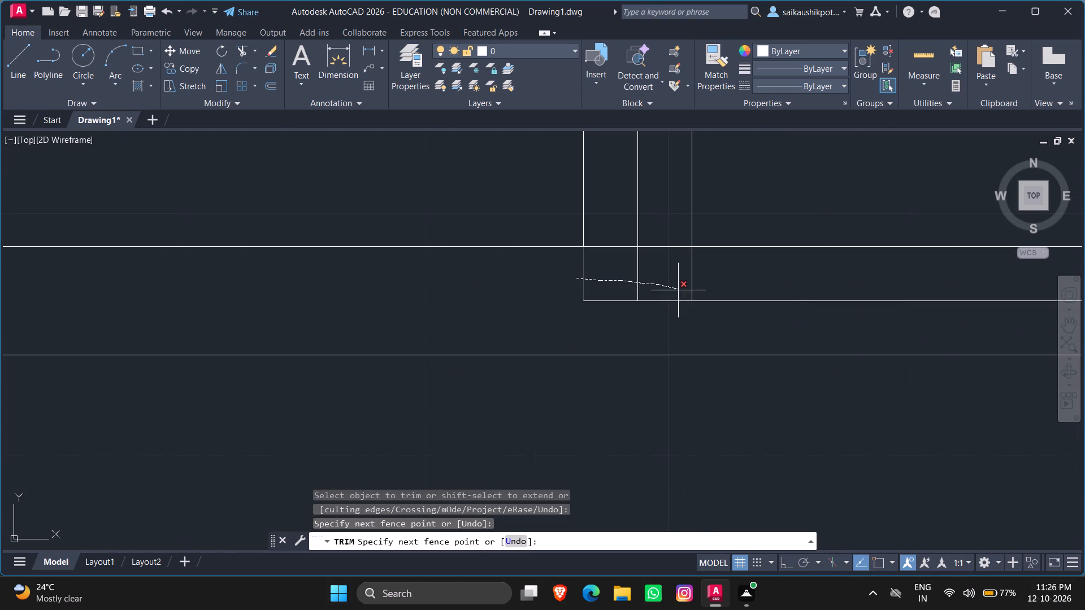
left_click_drag(679, 293, 636, 288)
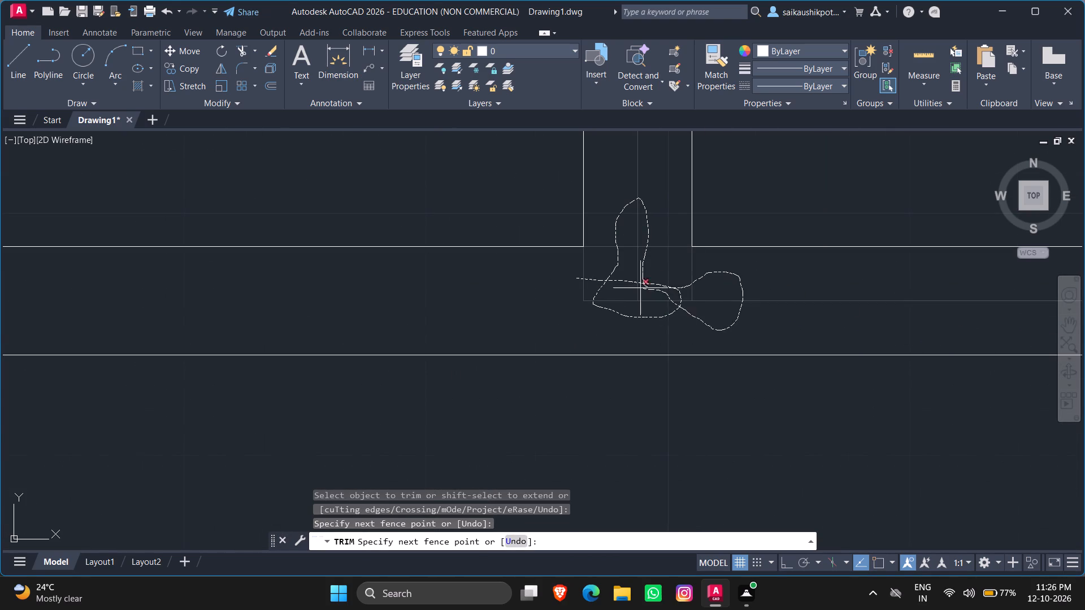
left_click_drag(636, 288, 623, 291)
scroll(619, 299, "down", 2)
scroll(717, 333, "down", 3)
scroll(513, 405, "up", 4)
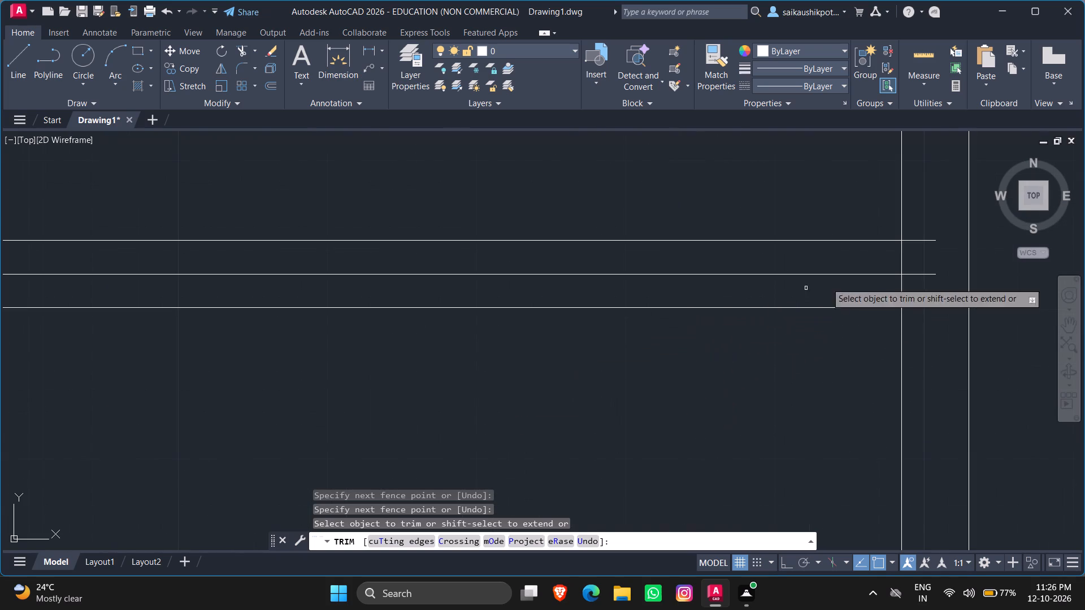
Trim the partition line ends overshooting into the stair-side wall, plus the left wall's inner face between the short horizontal partition's faces.
left_click_drag(926, 224, 917, 296)
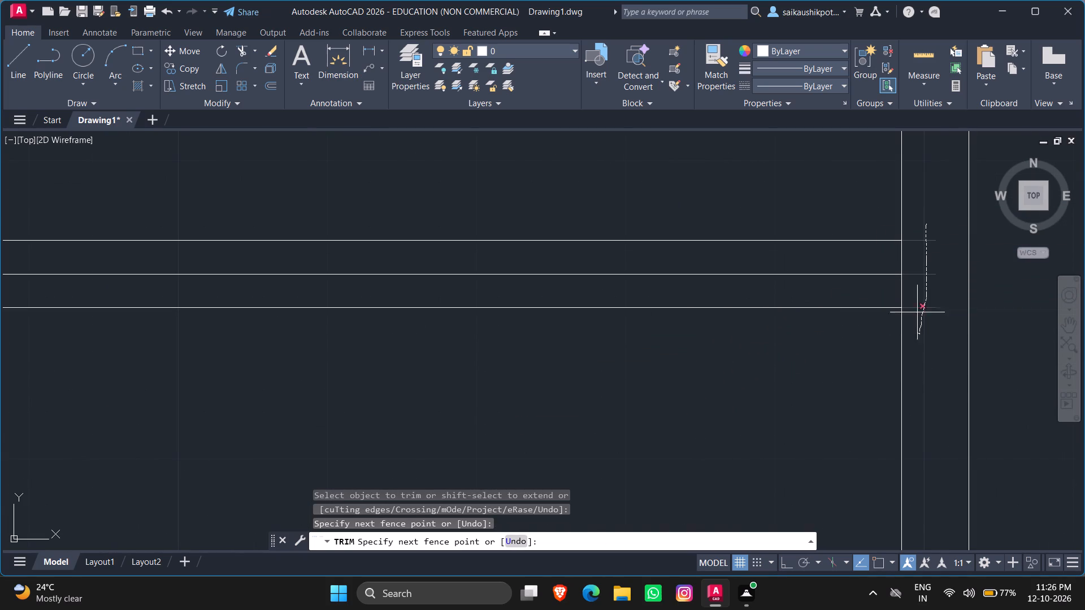
left_click_drag(917, 296, 928, 272)
scroll(819, 298, "down", 2)
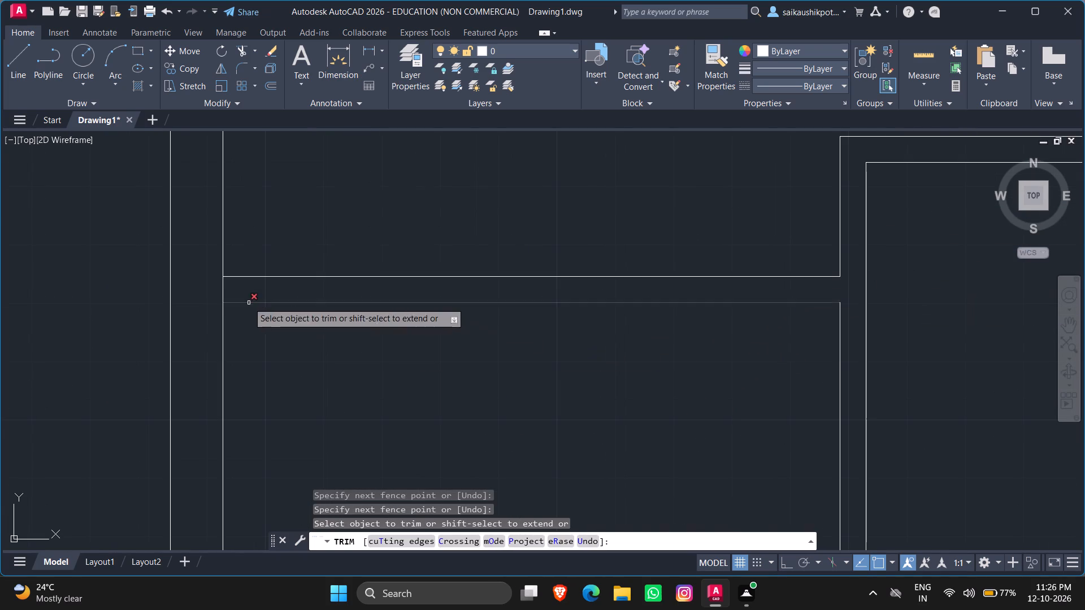
left_click_drag(218, 287, 211, 285)
left_click(233, 294)
scroll(232, 304, "down", 3)
scroll(442, 333, "down", 1)
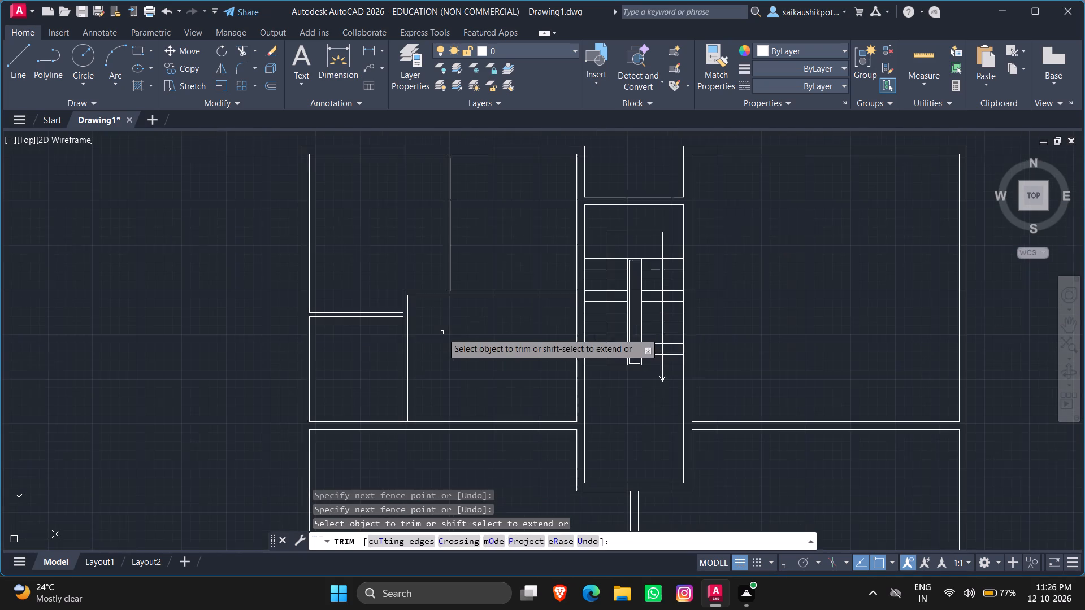
Trim the stair-side wall's inner face between the horizontal partition's faces and the top wall's inner face between the upper vertical partition's faces.
scroll(467, 282, "up", 2)
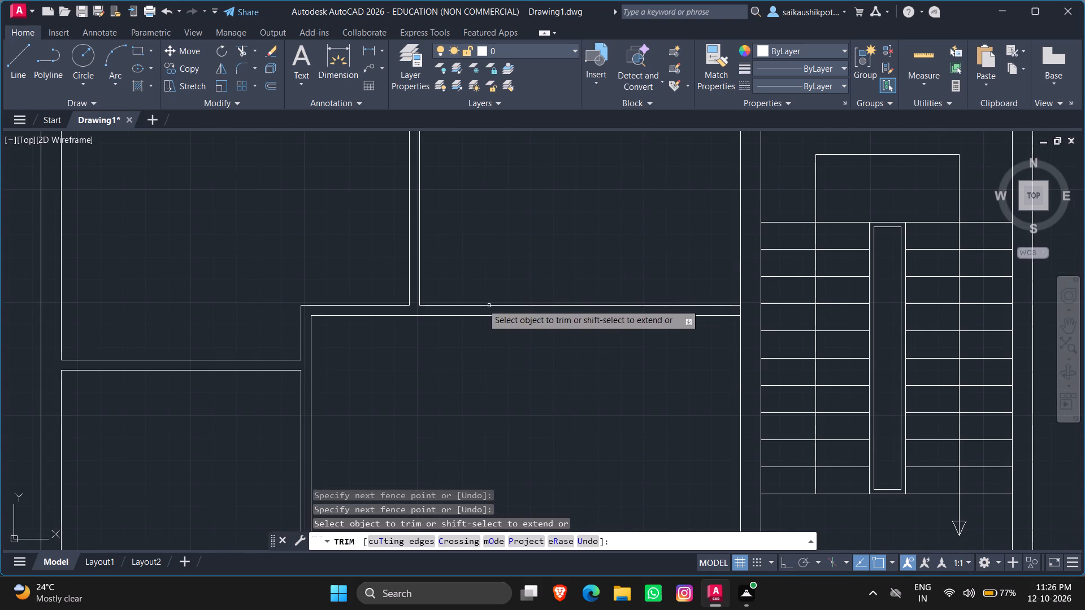
scroll(721, 326, "up", 3)
left_click_drag(769, 279, 785, 277)
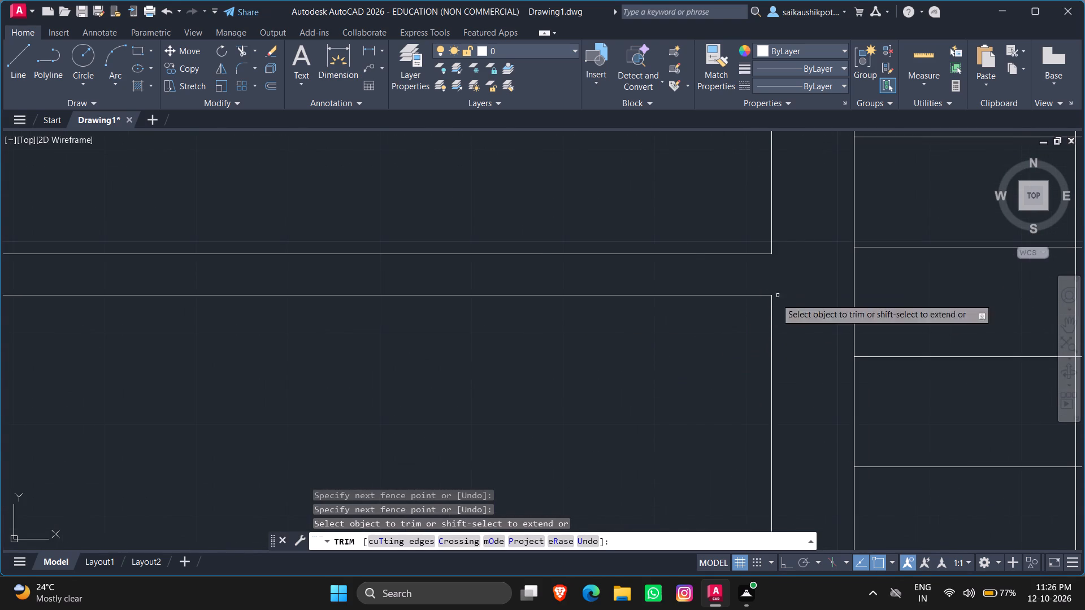
scroll(770, 313, "down", 5)
scroll(634, 206, "up", 5)
left_click_drag(616, 289, 615, 276)
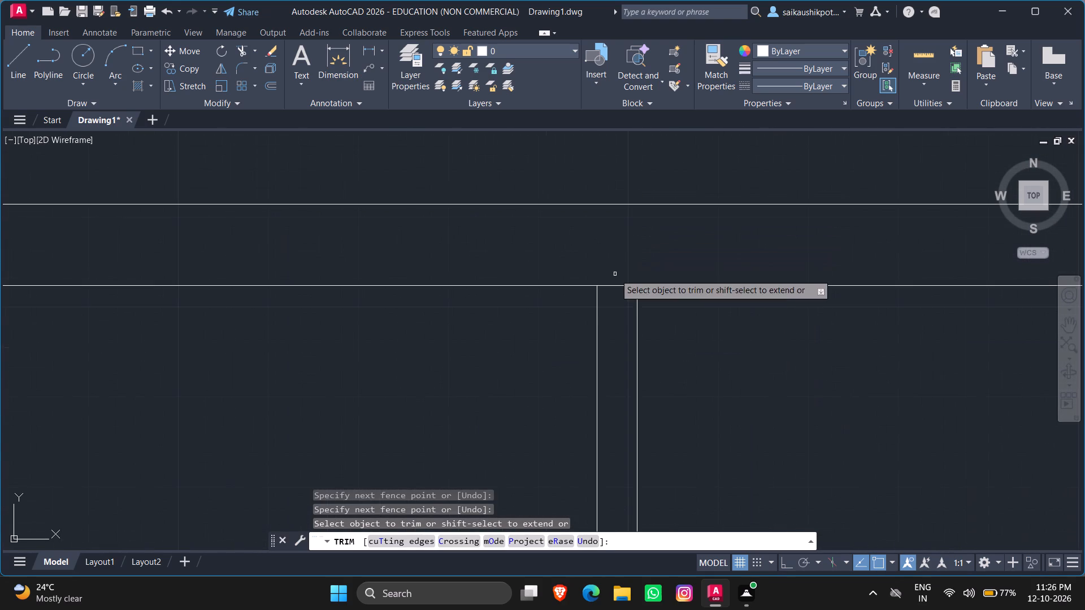
left_click_drag(615, 276, 618, 311)
left_click_drag(623, 267, 623, 315)
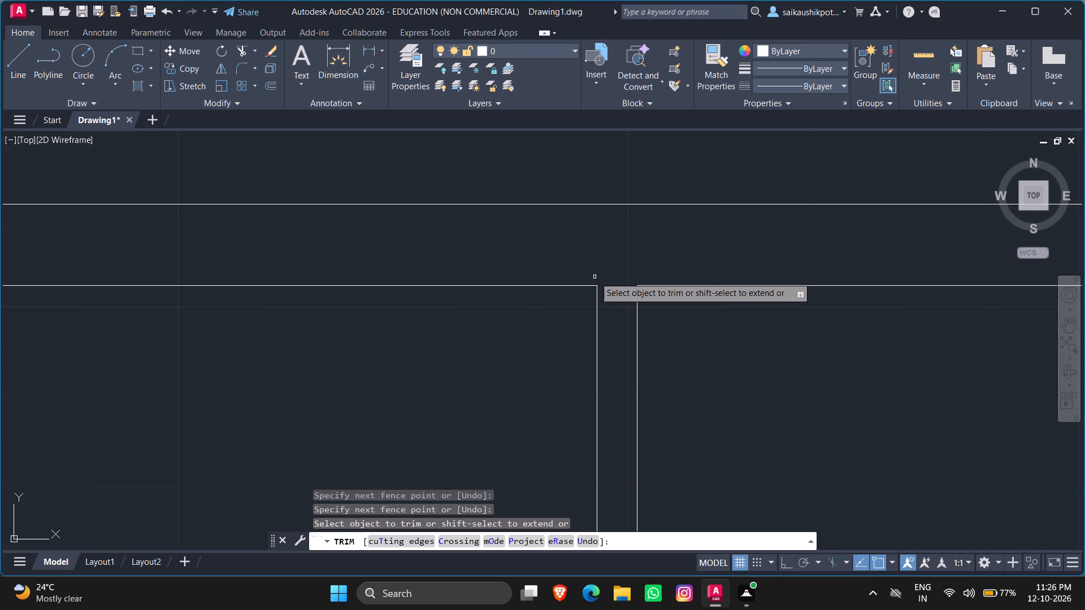
scroll(594, 277, "down", 6)
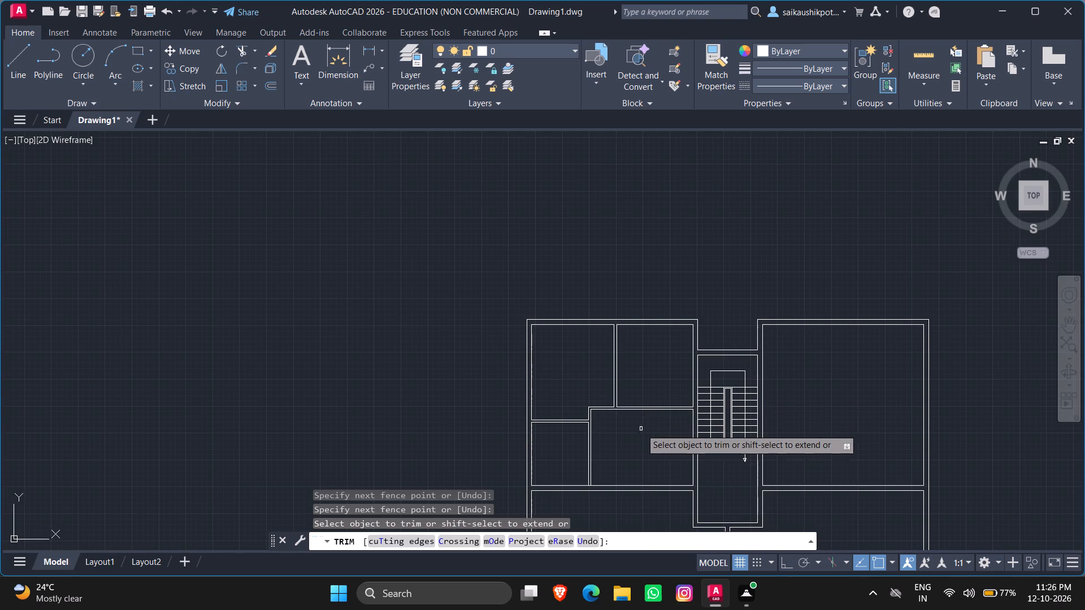
scroll(653, 415, "up", 1)
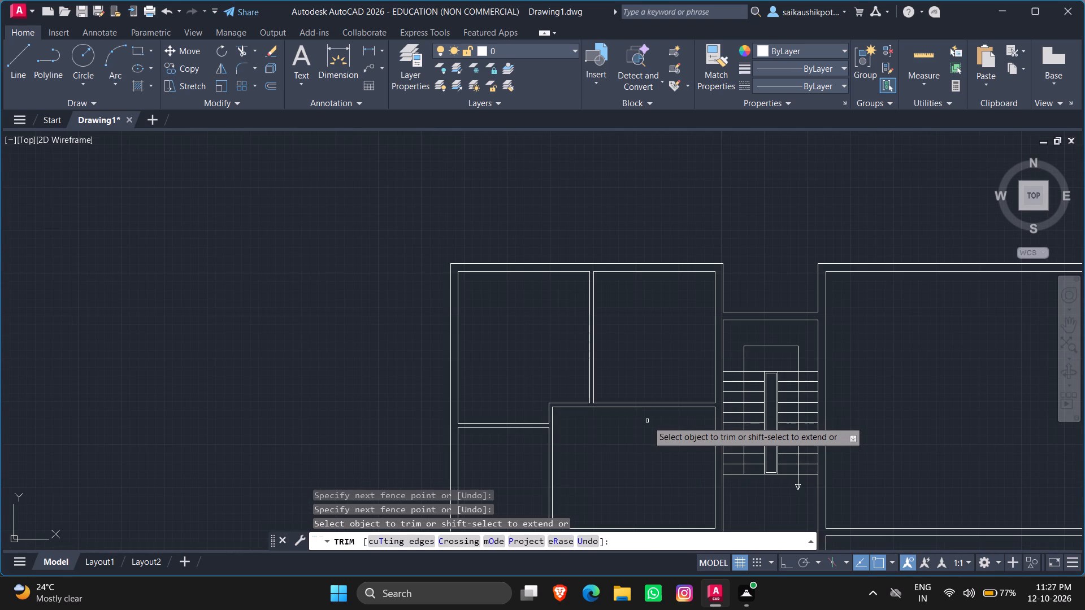
key("Escape")
key("Escape")
key("Escape")
key("Escape")
key("Escape")
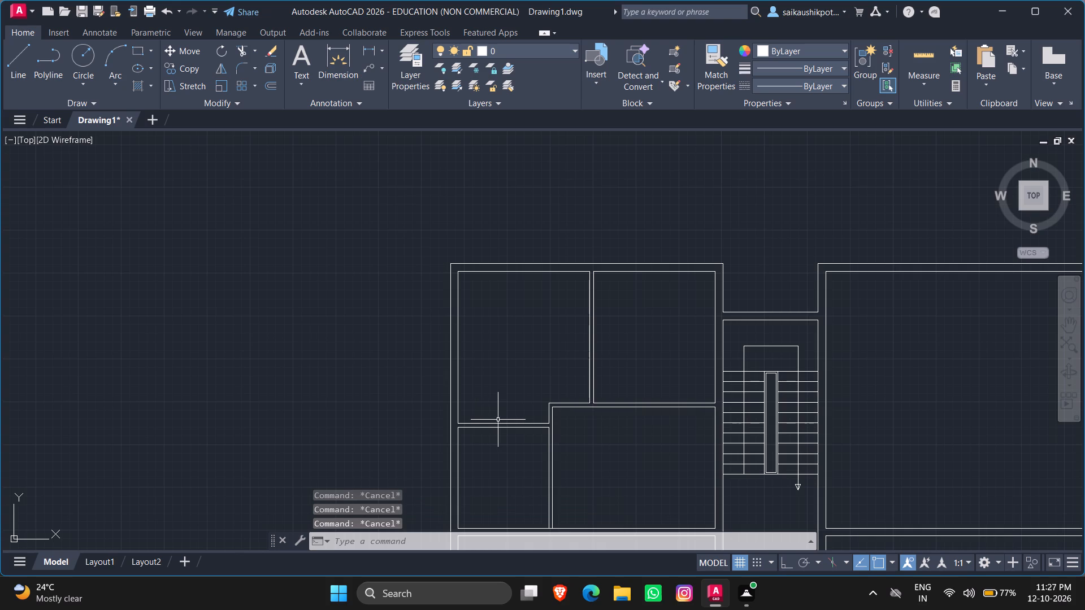
Draw a horizontal line from the stepped partition corner to the left wall, in line with the horizontal partition's upper face.
key("l")
key("Return")
left_click(548, 401)
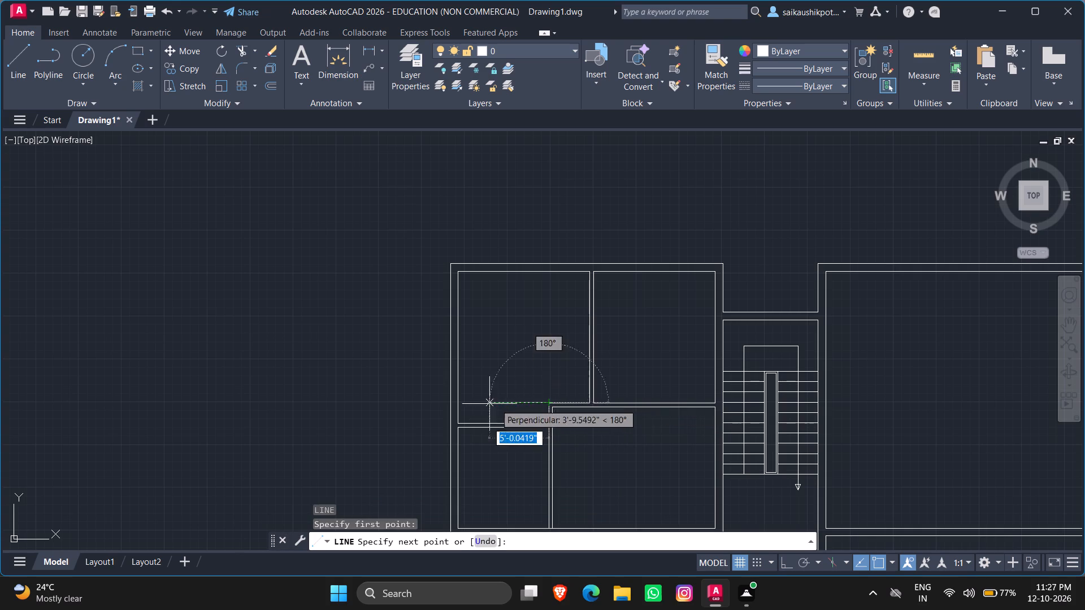
scroll(440, 407, "up", 3)
left_click(504, 391)
key("Escape")
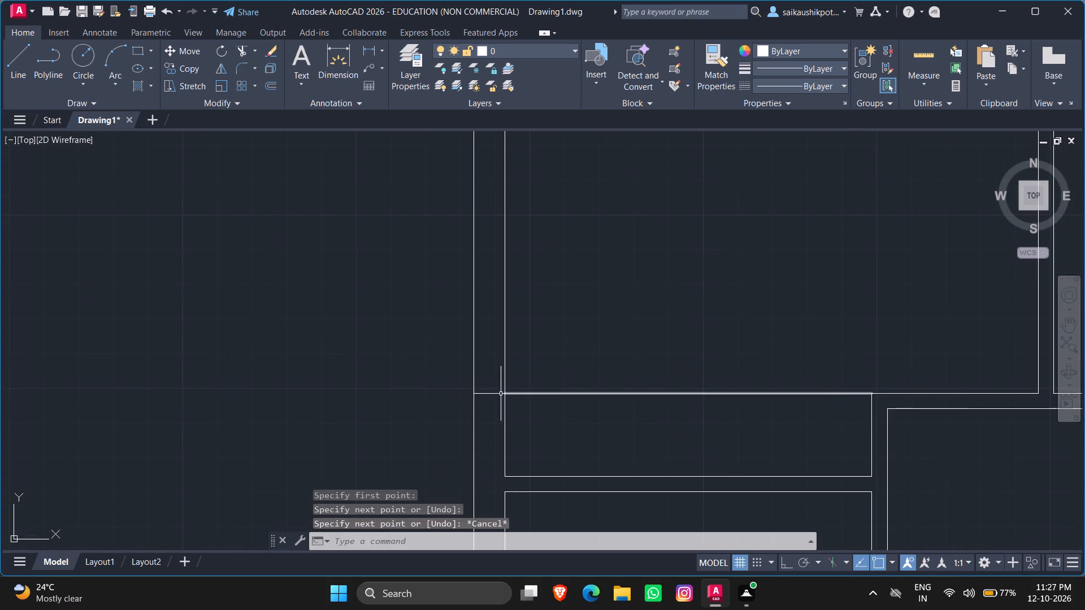
scroll(463, 413, "down", 4)
scroll(542, 360, "down", 2)
scroll(557, 387, "up", 3)
key("Escape")
key("Escape")
key("Escape")
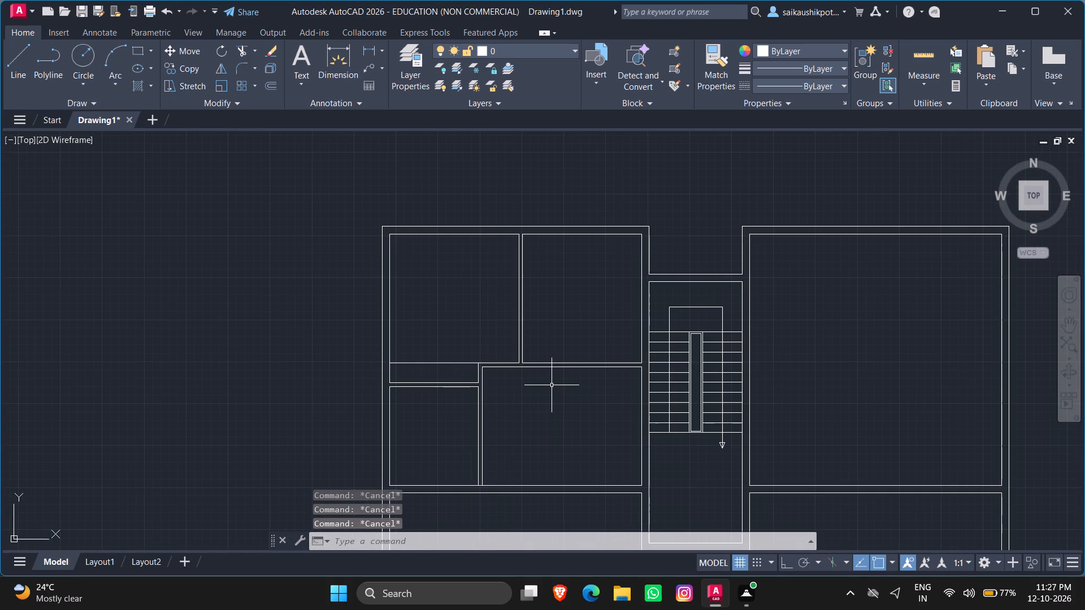
Offset the upper vertical partition's right face and the stair-side wall's inner face 3' into the upper room between them.
scroll(566, 330, "up", 1)
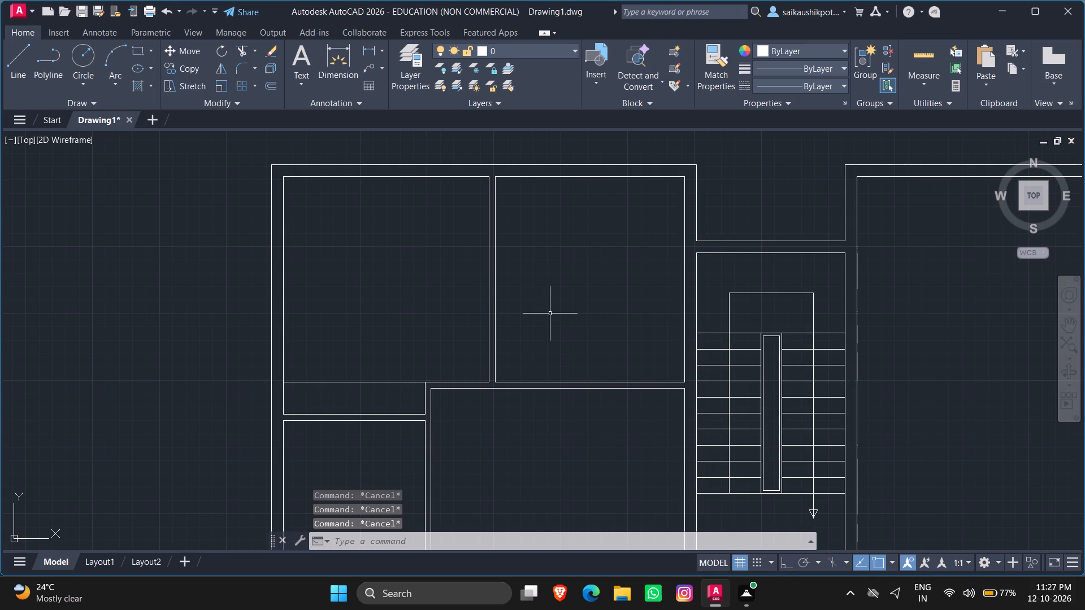
key("o")
key("Return")
type("3'")
key("Return")
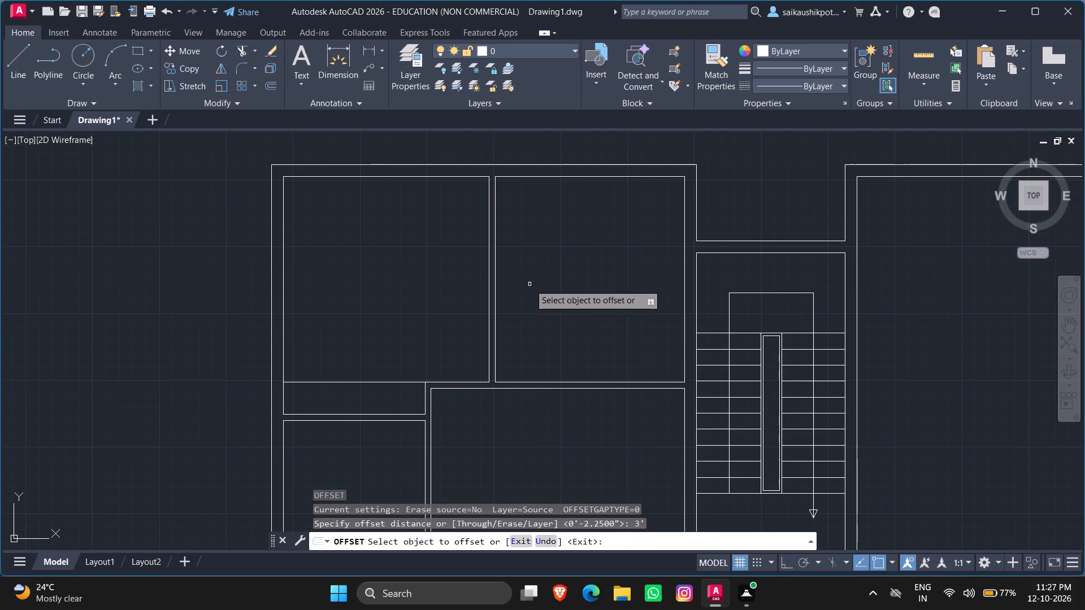
left_click(496, 273)
left_click(570, 283)
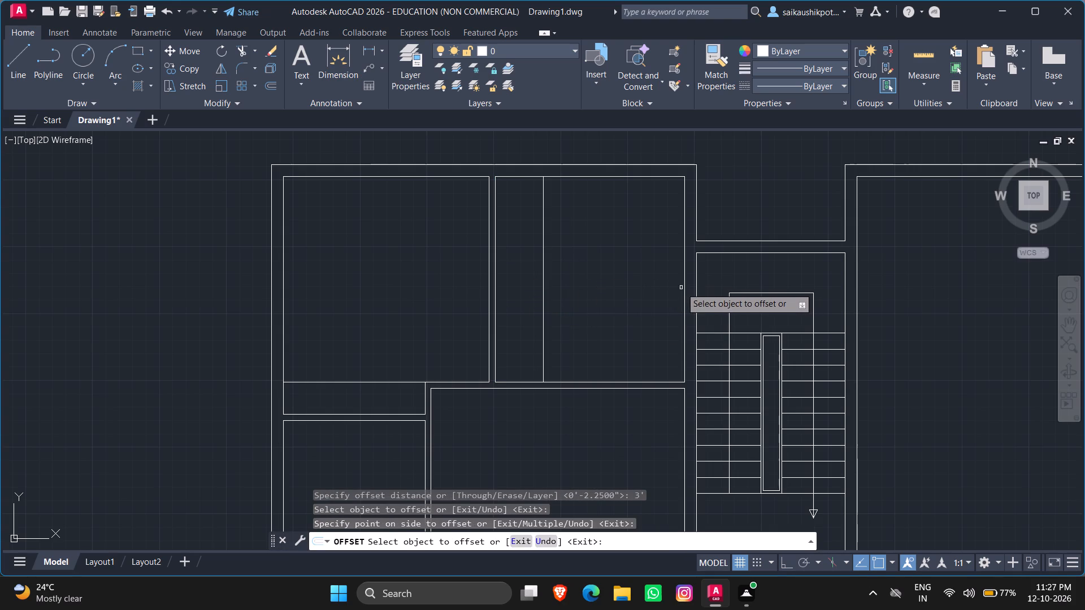
left_click(684, 289)
left_click(637, 290)
key("Escape")
key("Escape")
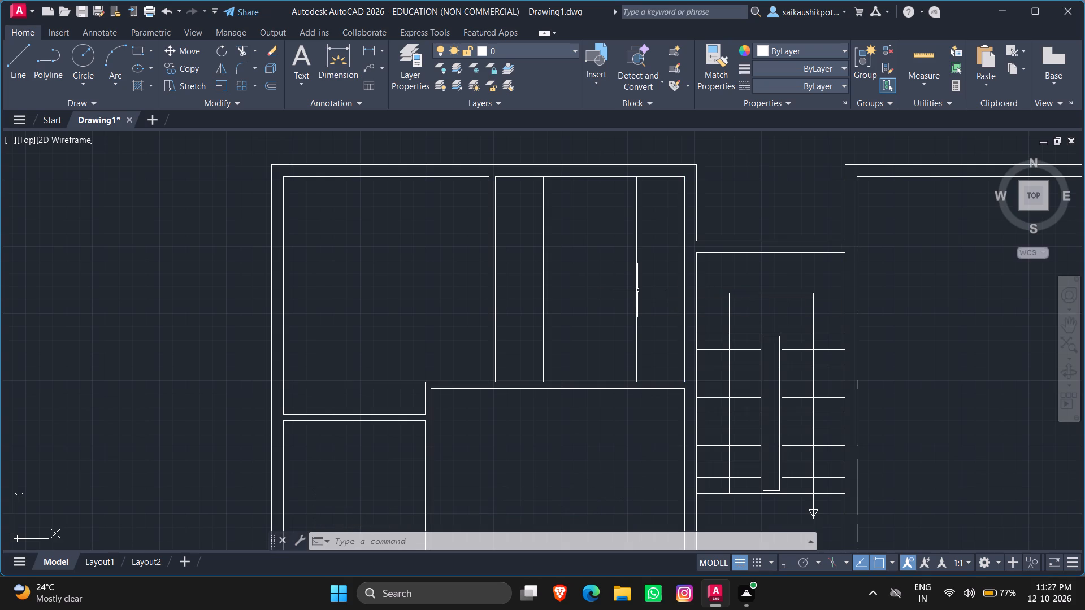
key("Escape")
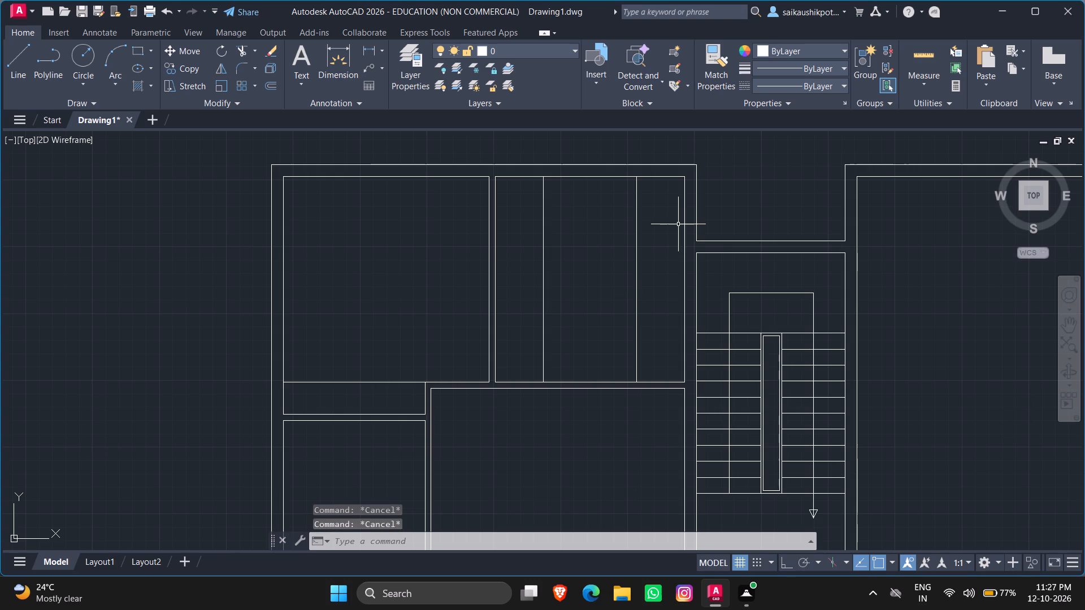
key("Escape")
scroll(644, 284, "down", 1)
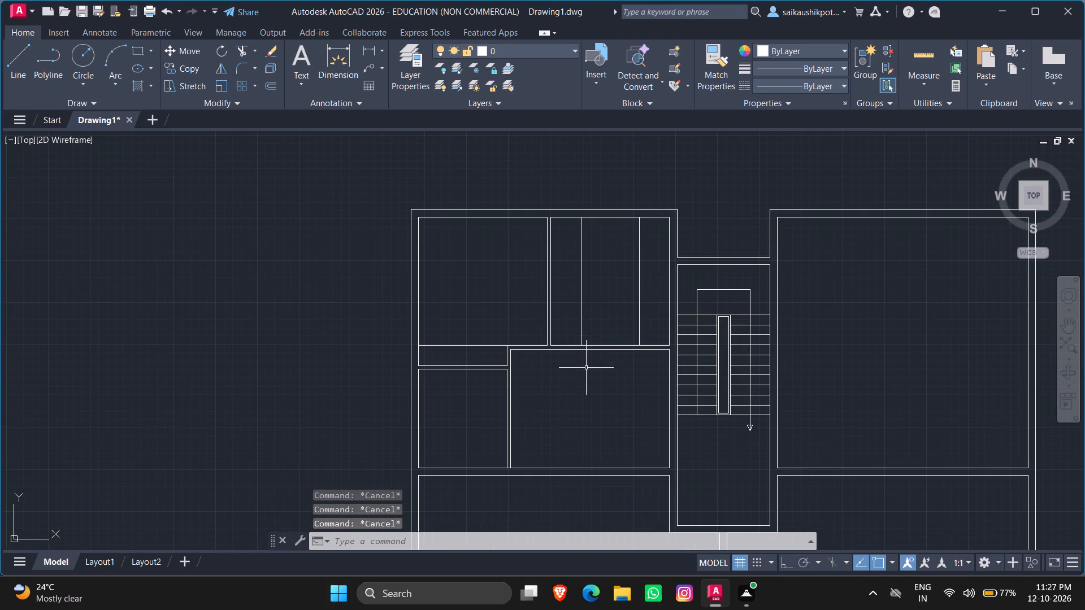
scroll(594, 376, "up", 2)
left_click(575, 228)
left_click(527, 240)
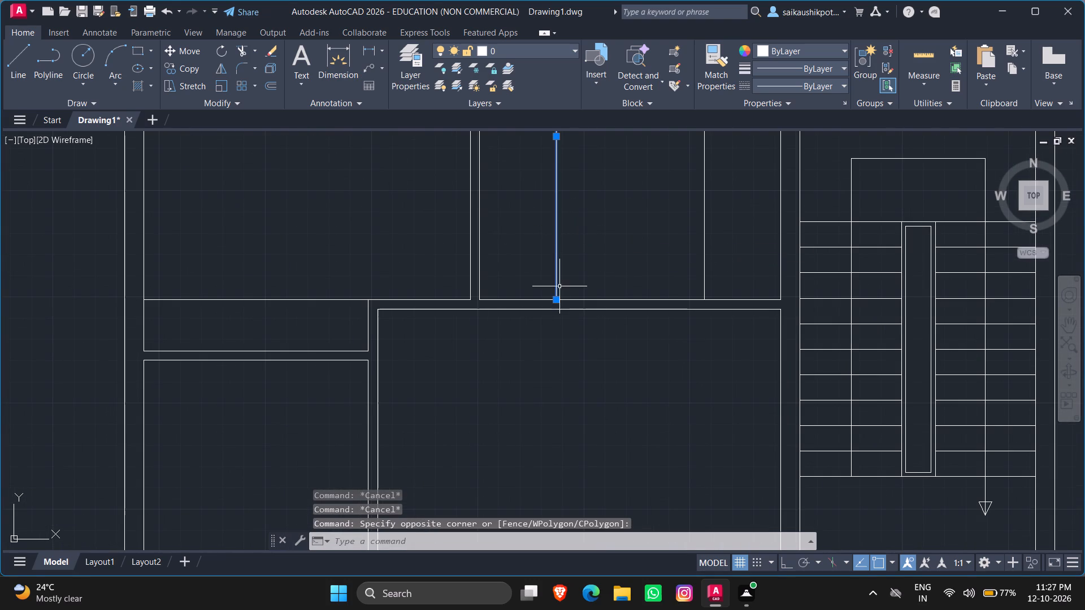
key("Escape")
Draw two short lines extending both 3' offset lines across the horizontal partition's thickness to its lower face.
key("l")
key("Return")
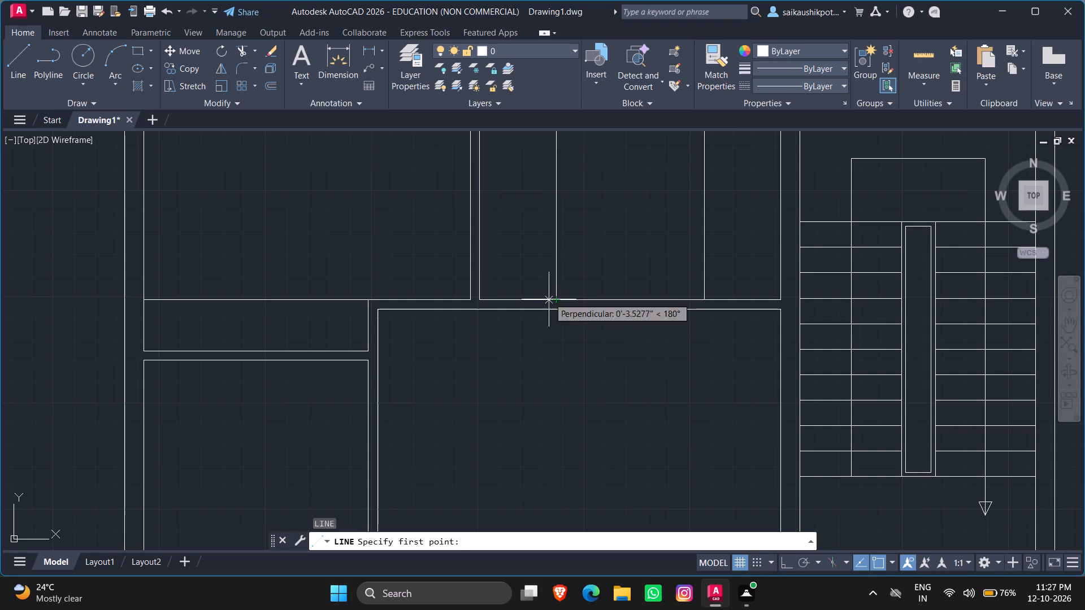
left_click(557, 299)
left_click(555, 312)
key("Escape")
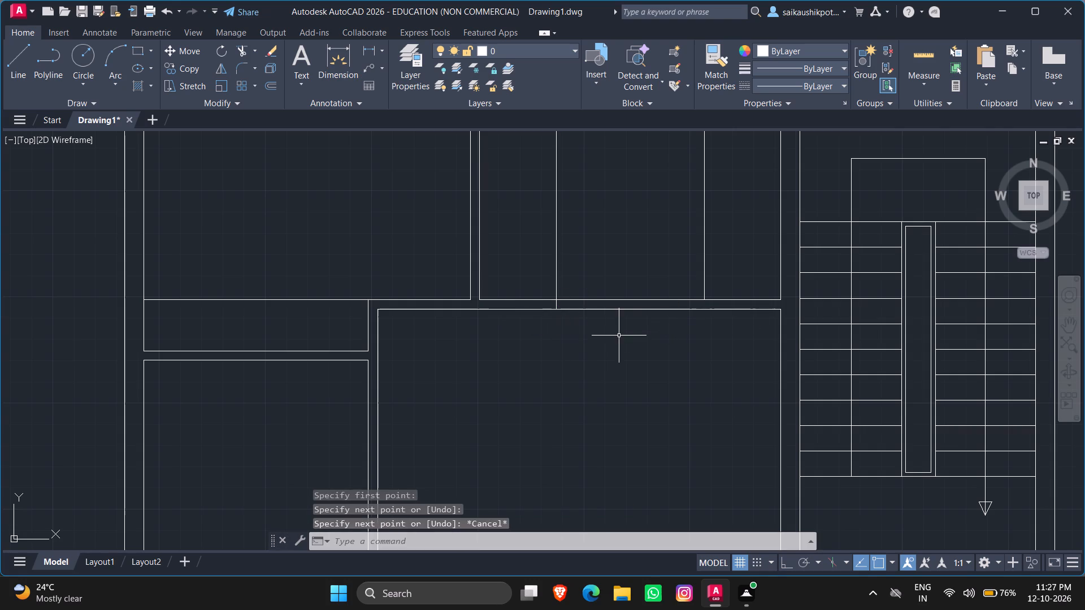
key("space")
left_click(700, 297)
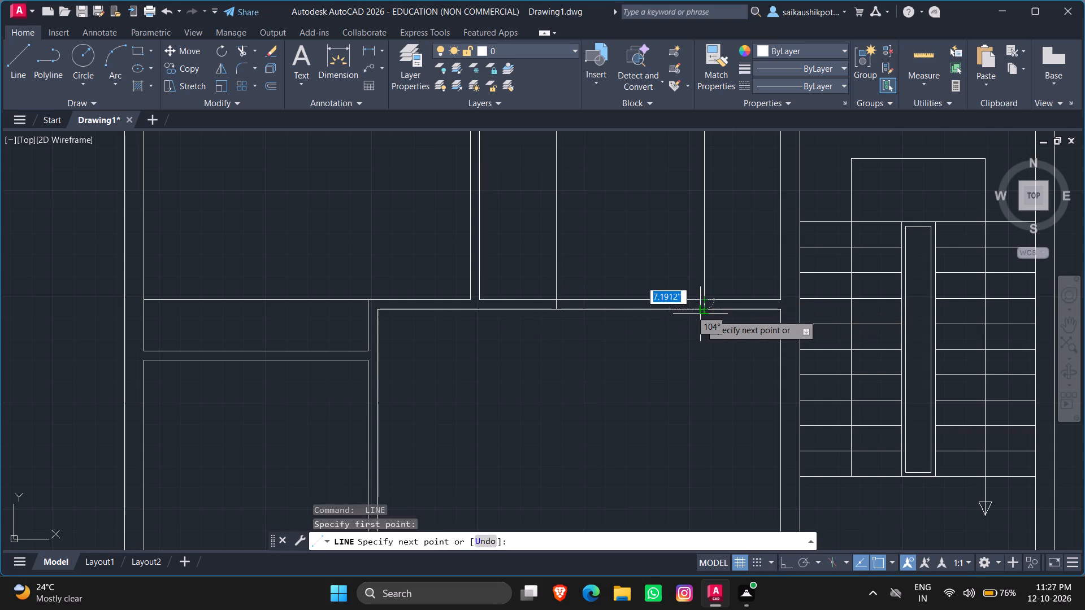
left_click(700, 314)
key("Escape")
Trim both face lines of the horizontal partition between the two 3' offset lines to form an opening.
type("TR")
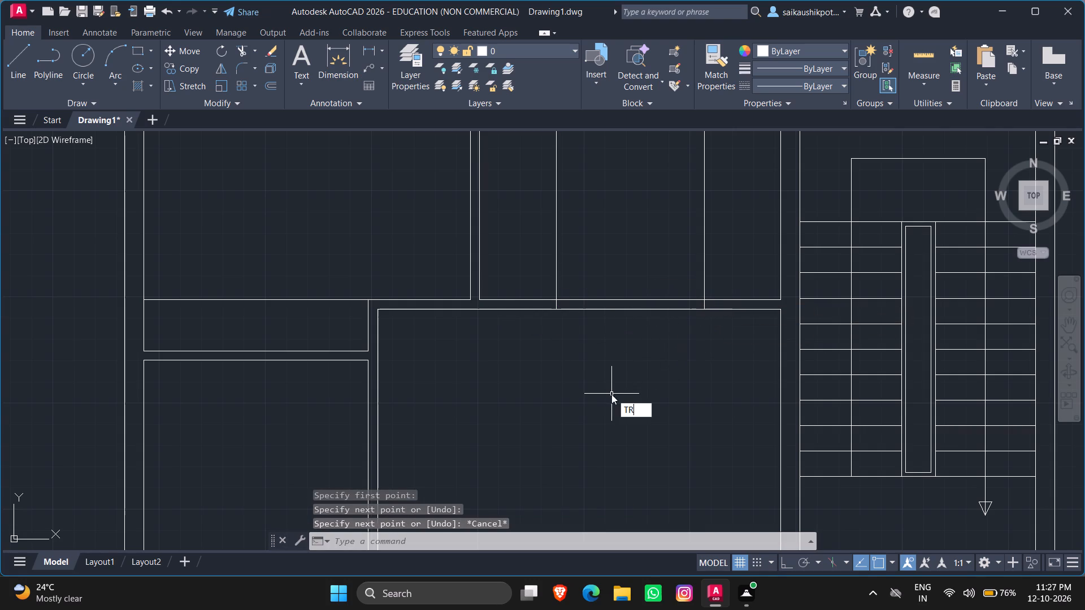
key("Return")
key("Return")
left_click_drag(651, 241, 642, 272)
left_click(625, 338)
left_click(632, 247)
key("Escape")
key("Escape")
scroll(593, 369, "down", 2)
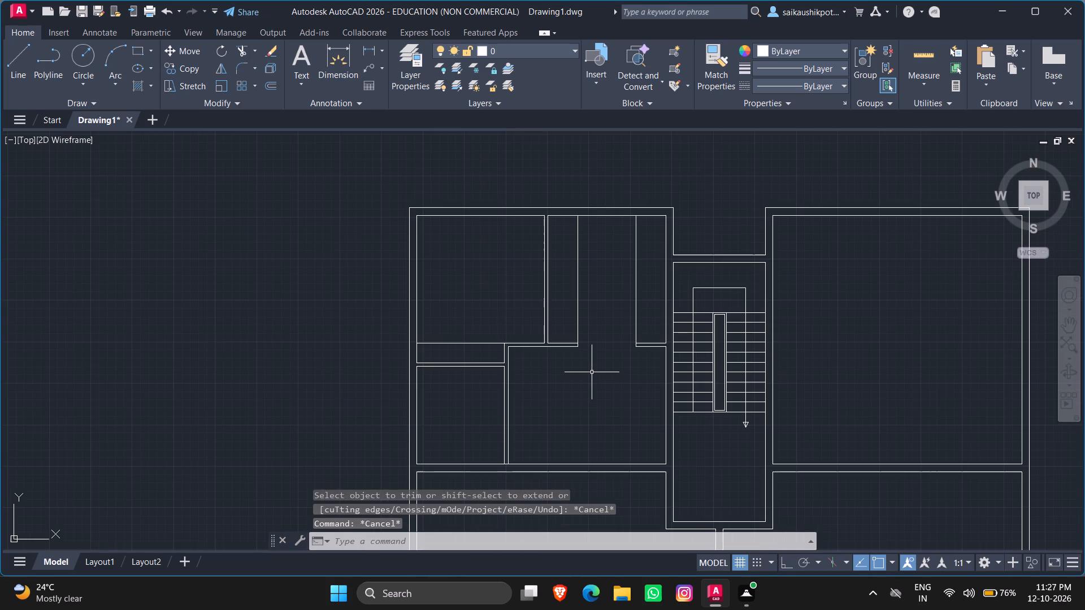
Draw a partition outline in the lower-left room from the bottom wall's stepped inner corner: 12' up, 4.5" across, and back down to the wall.
scroll(607, 319, "down", 3)
scroll(603, 404, "up", 4)
scroll(614, 380, "down", 1)
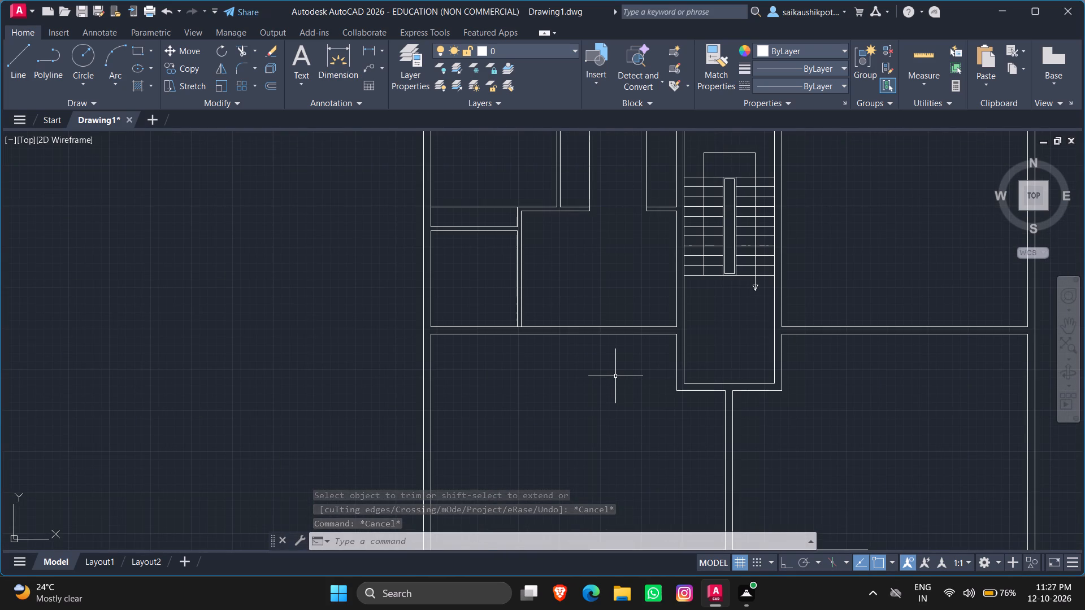
scroll(618, 349, "down", 3)
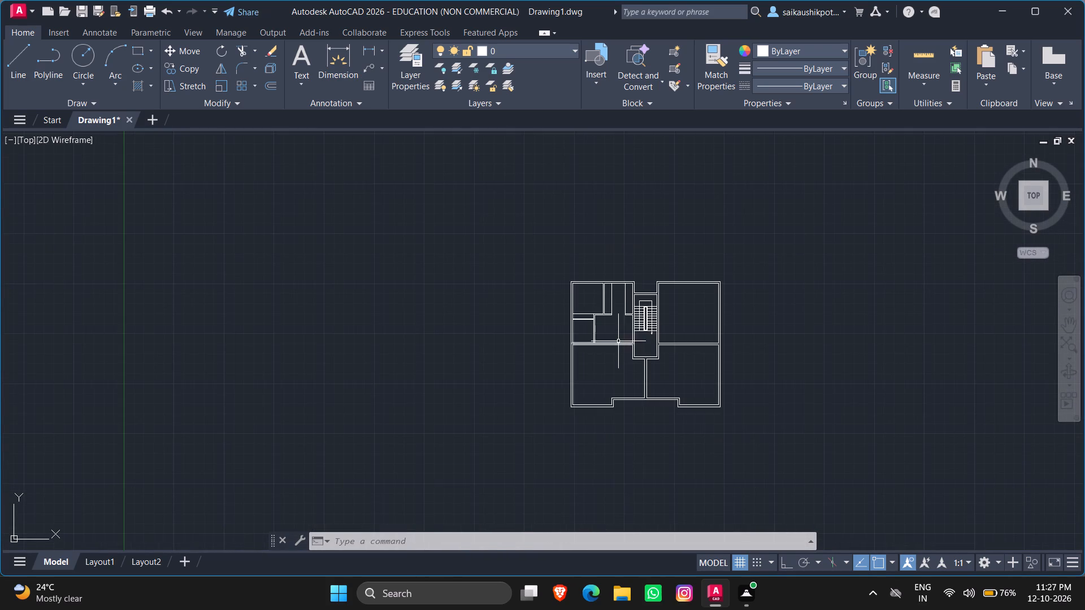
scroll(588, 404, "up", 2)
scroll(649, 415, "up", 2)
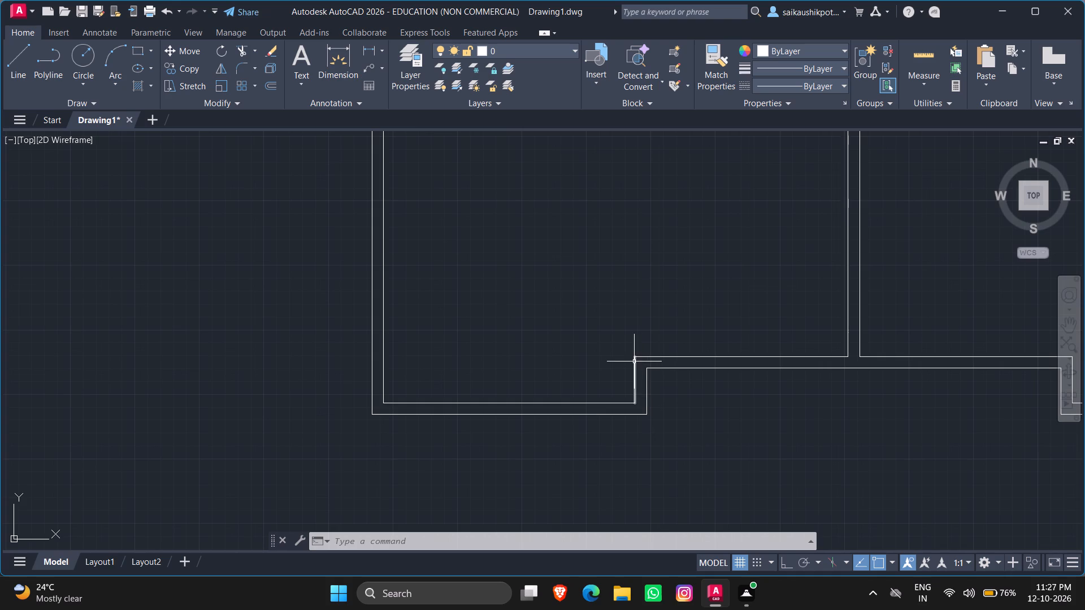
key("l")
key("Return")
left_click_drag(635, 359, 635, 345)
scroll(641, 193, "down", 2)
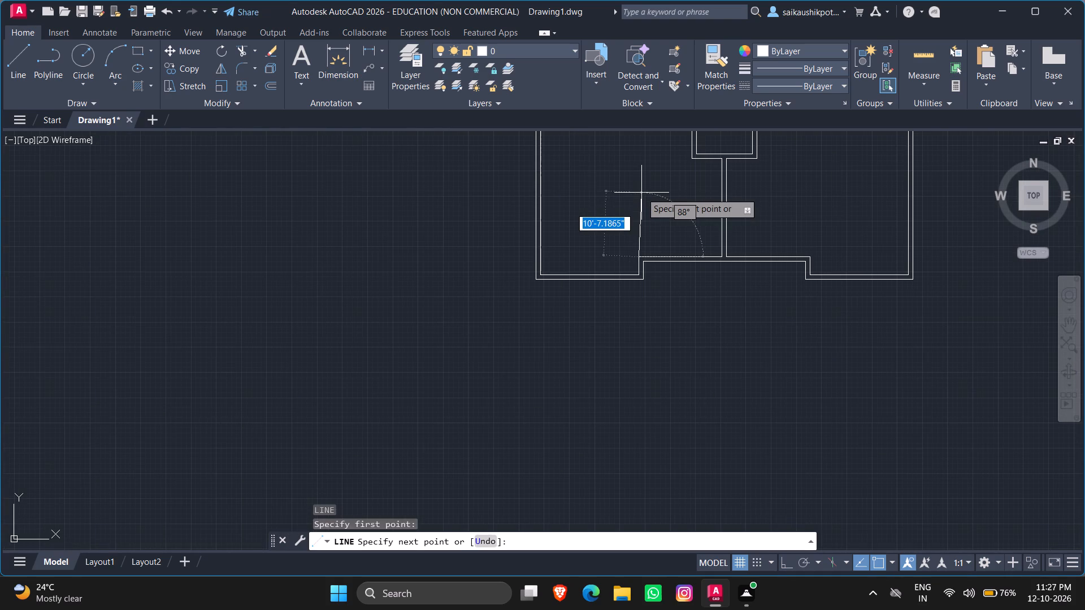
scroll(643, 180, "down", 1)
scroll(643, 181, "up", 2)
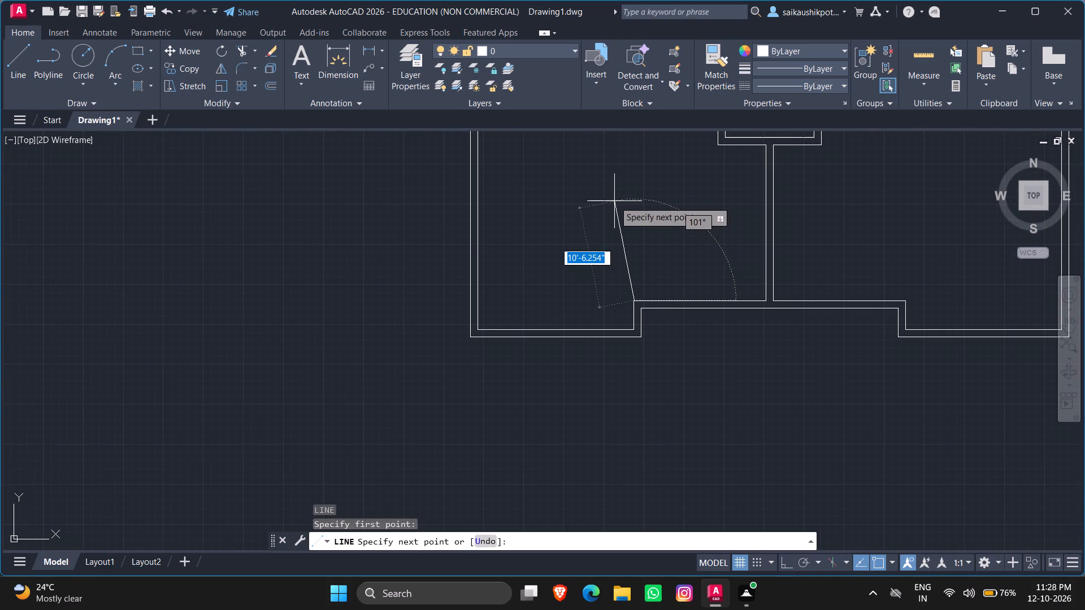
key("F8")
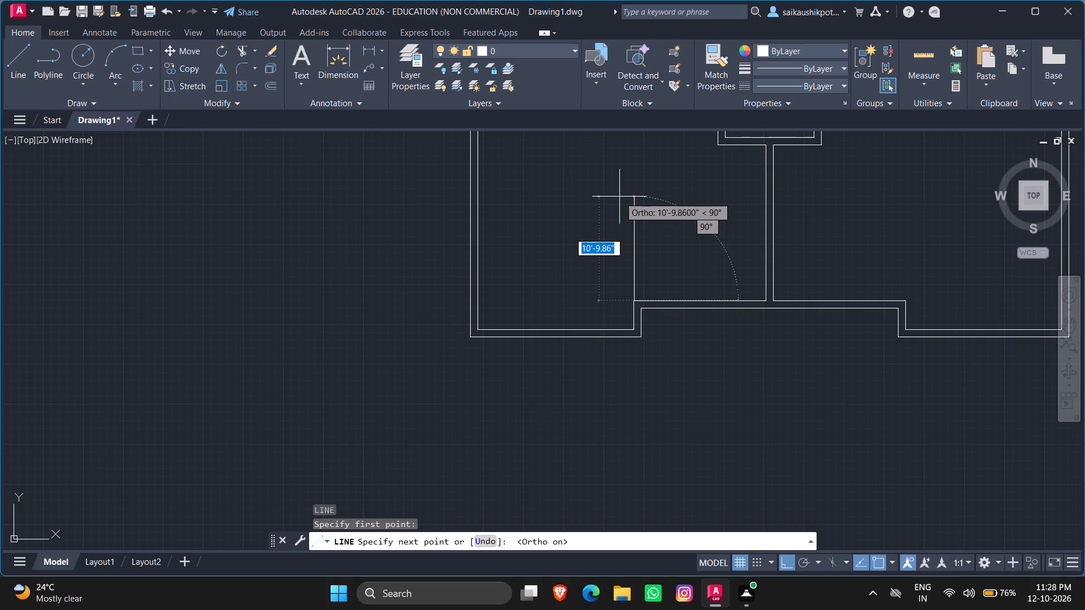
type("12'")
key("Return")
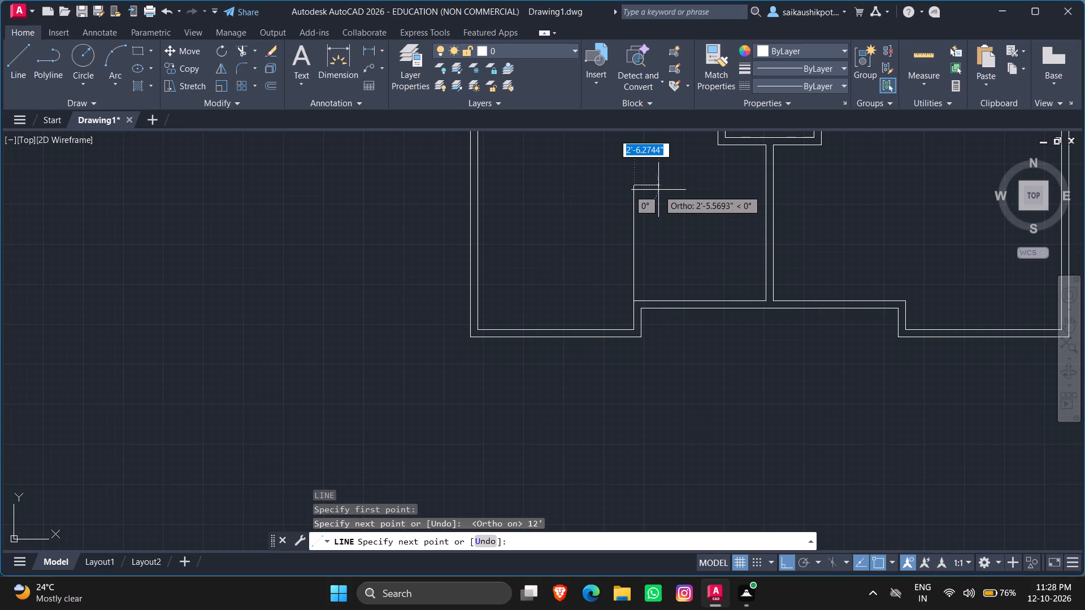
type("4.5\"")
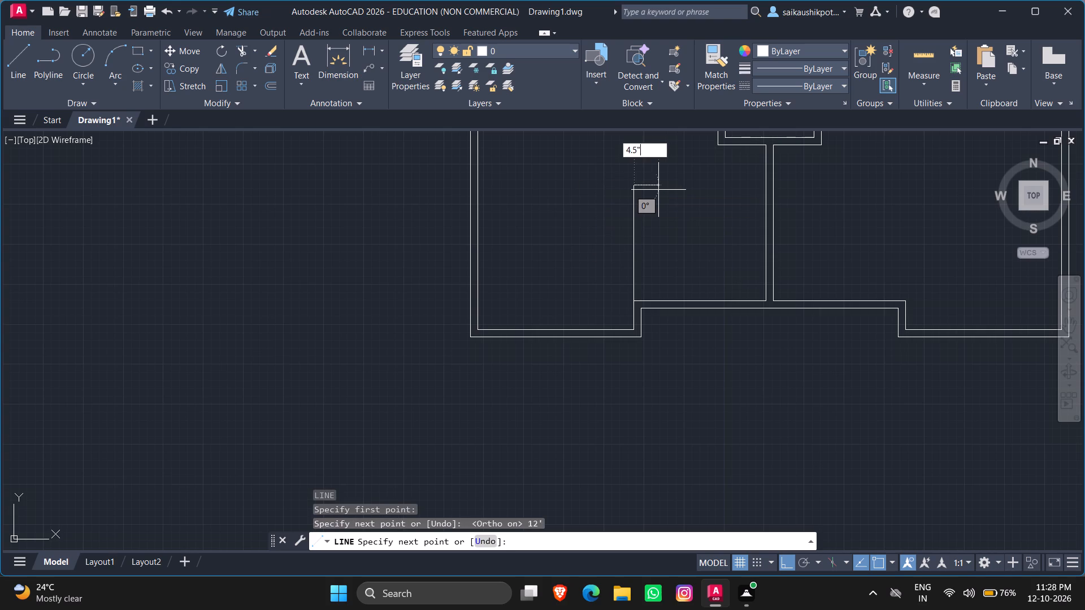
key("Return")
scroll(587, 303, "up", 2)
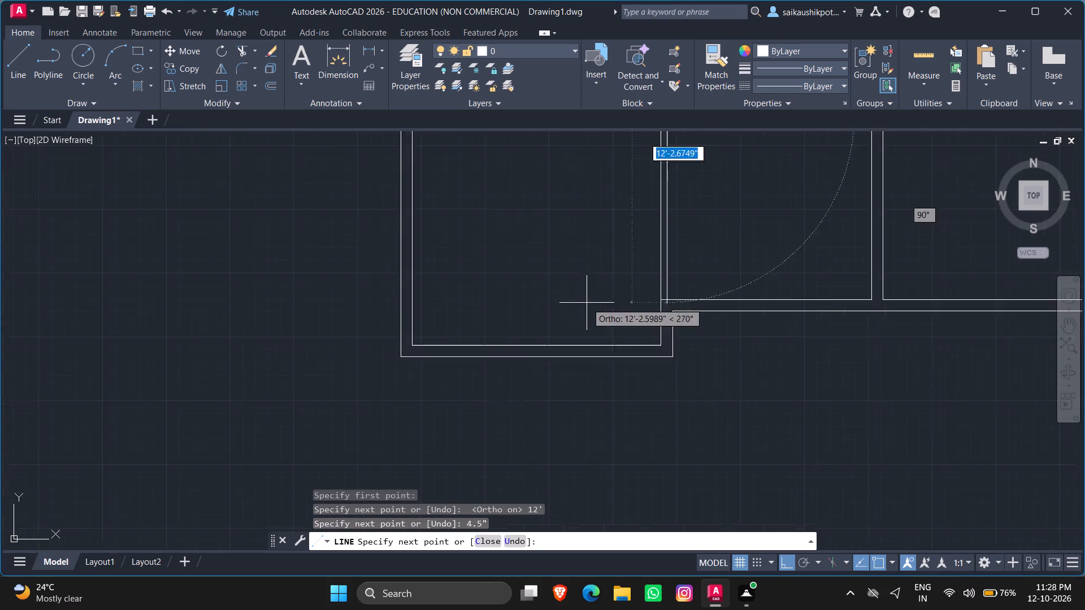
scroll(587, 303, "up", 1)
left_click(788, 295)
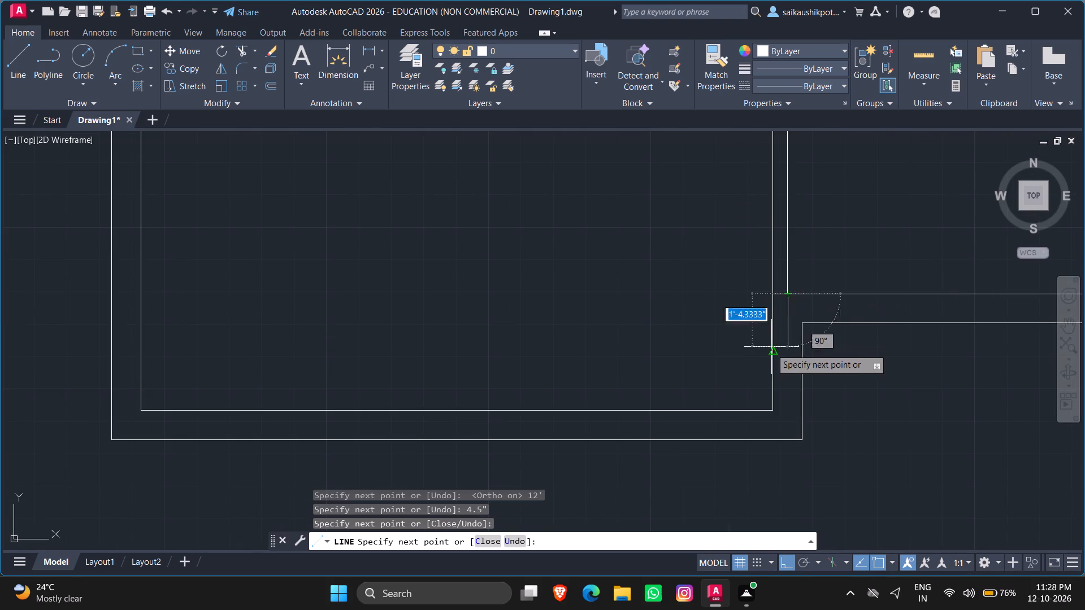
key("Escape")
key("Escape")
Trim the short piece of the bottom wall's inner face between the new partition's two faces.
scroll(771, 338, "down", 2)
scroll(761, 313, "up", 1)
type("TR")
key("Return")
key("Return")
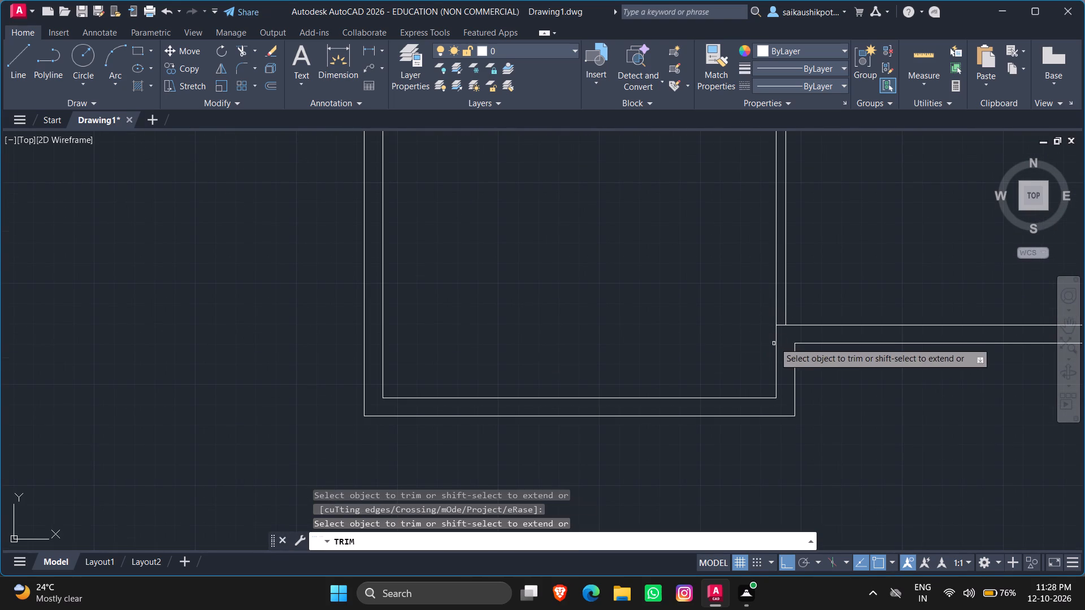
scroll(782, 326, "up", 3)
left_click_drag(772, 312, 768, 348)
key("Escape")
key("Escape")
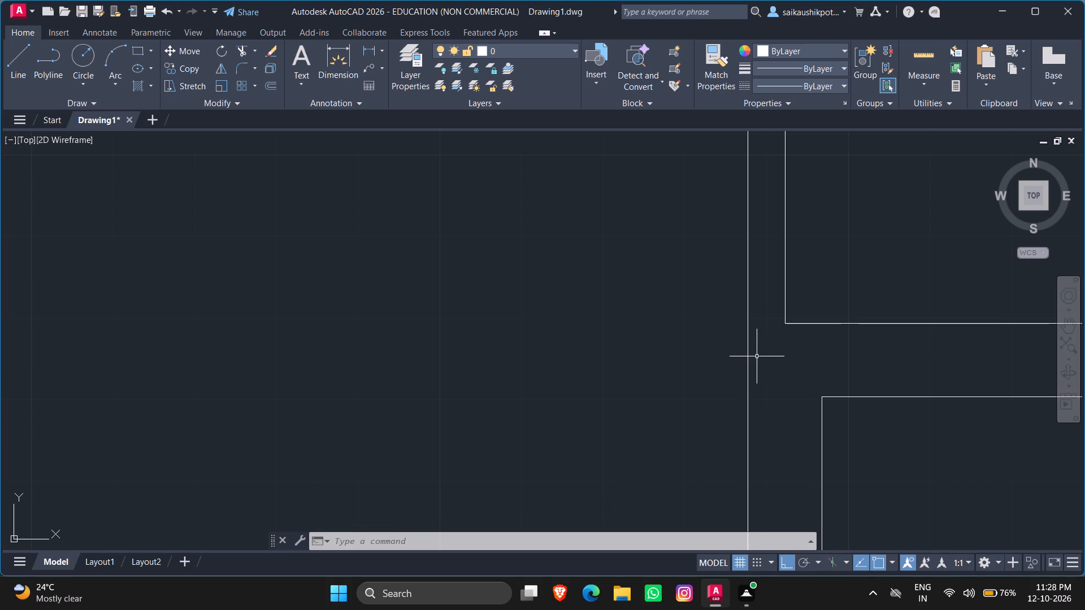
Offset the lower face of the wall above the lower-left room 9' down into the room.
scroll(749, 384, "down", 4)
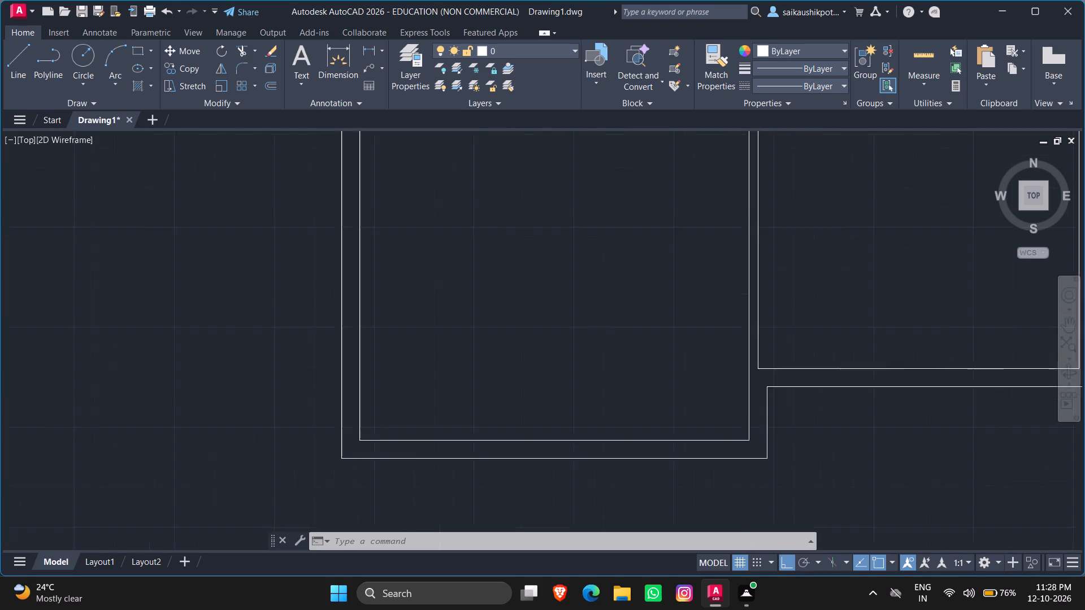
scroll(749, 384, "down", 1)
key("Escape")
key("Escape")
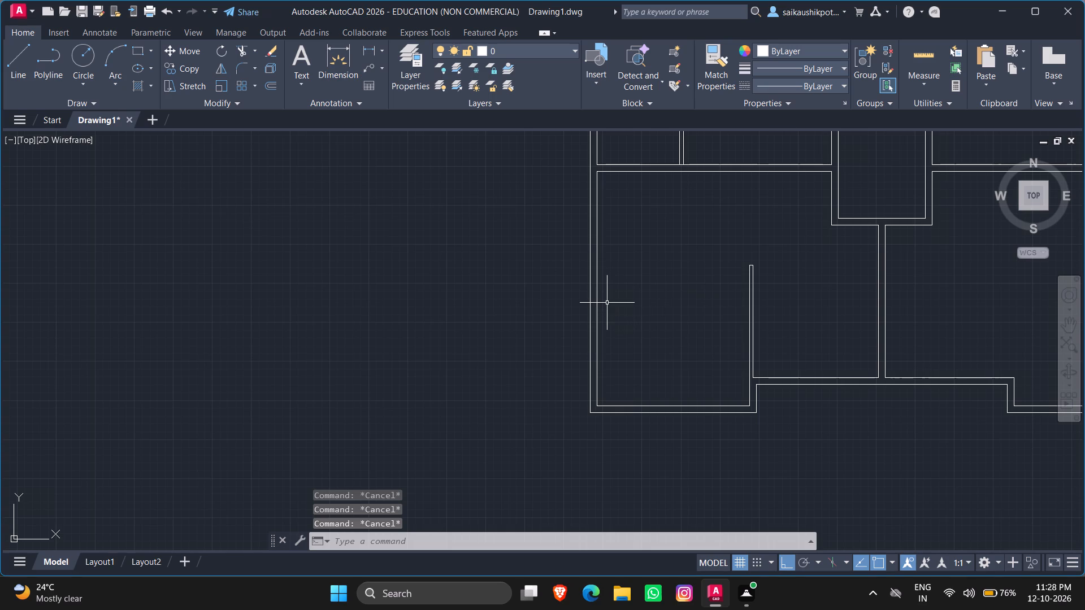
scroll(638, 262, "up", 2)
scroll(650, 262, "down", 3)
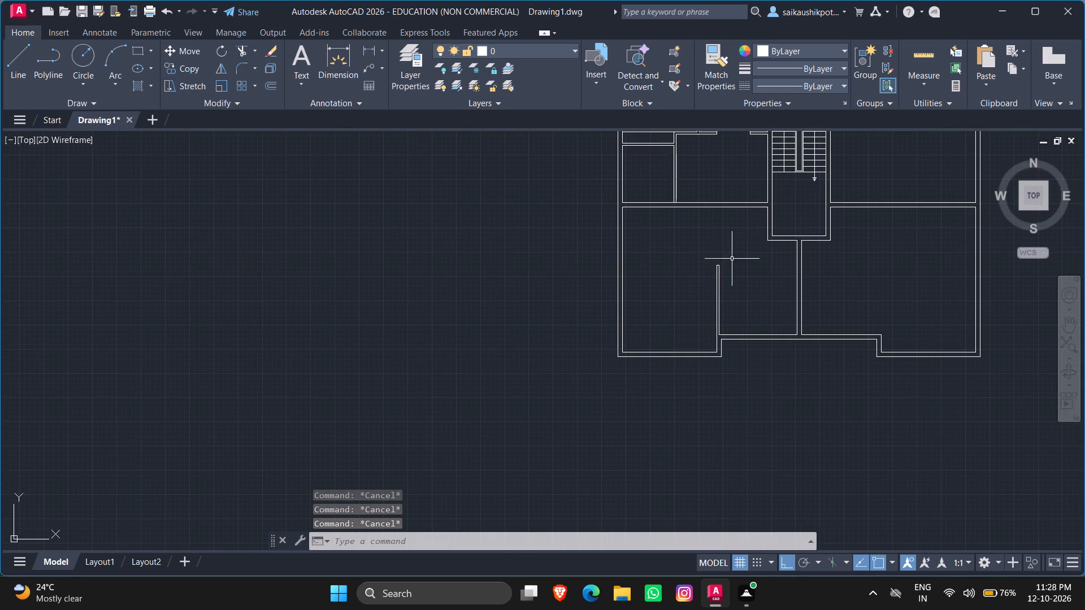
scroll(724, 268, "up", 3)
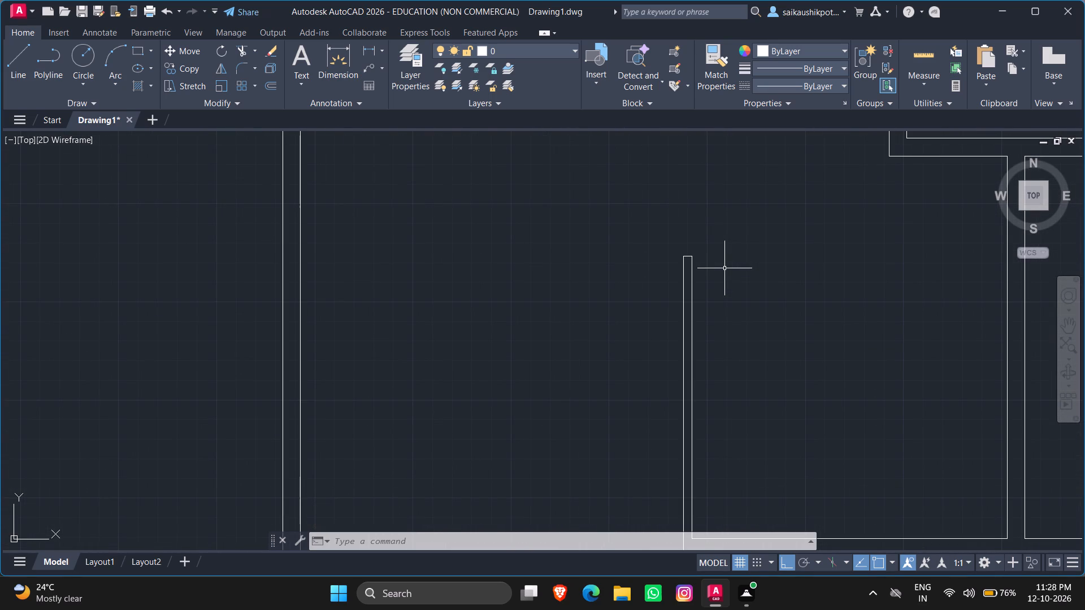
key("Escape")
key("Escape")
scroll(698, 287, "down", 3)
scroll(587, 232, "up", 1)
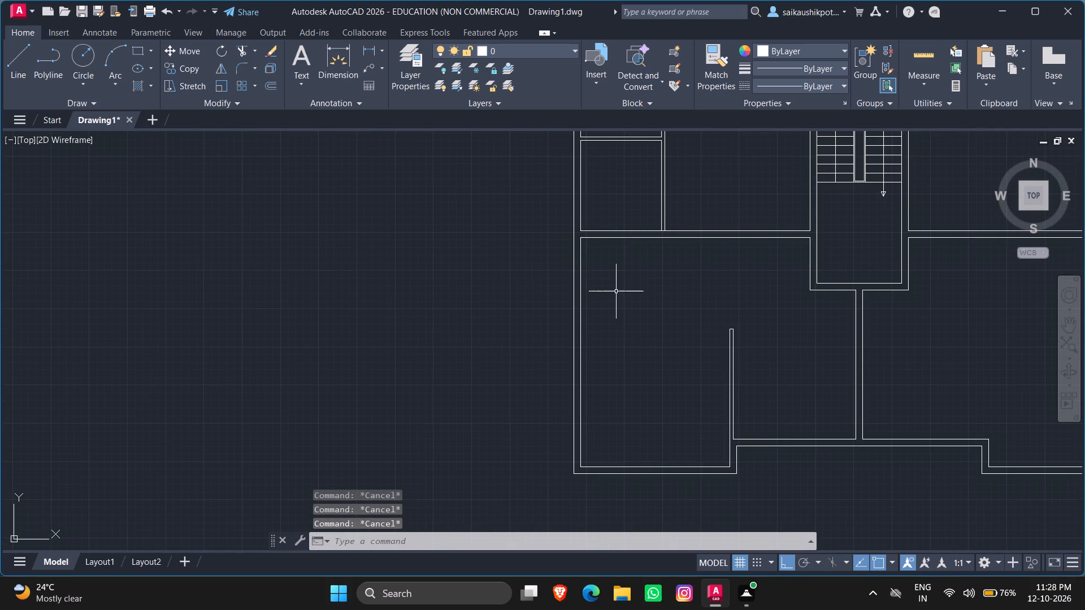
key("Escape")
key("Escape")
key("Escape")
key("Escape")
key("o")
key("Return")
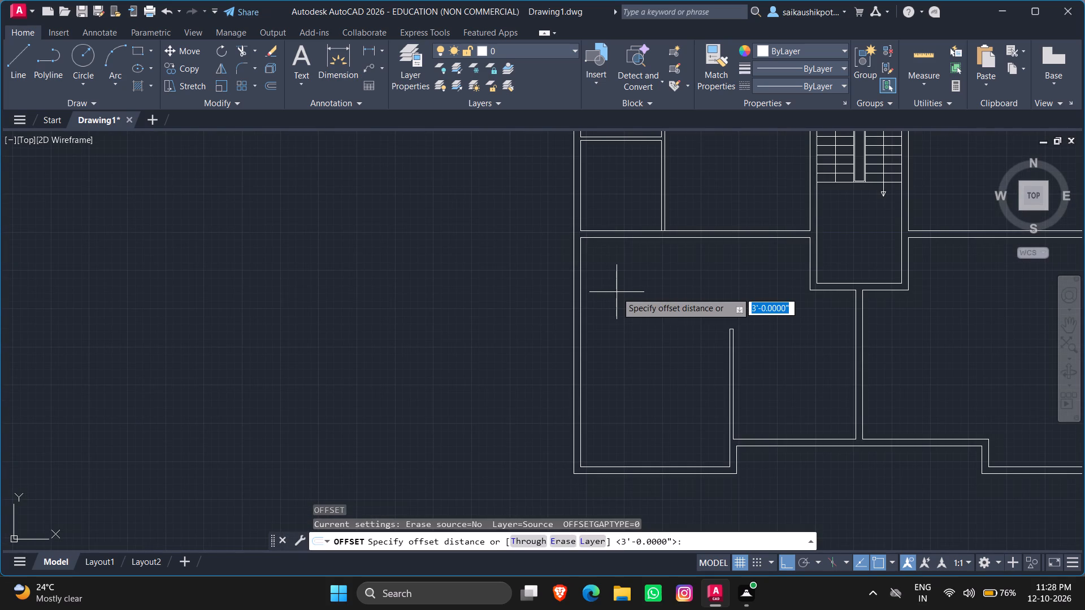
type("9'")
key("Return")
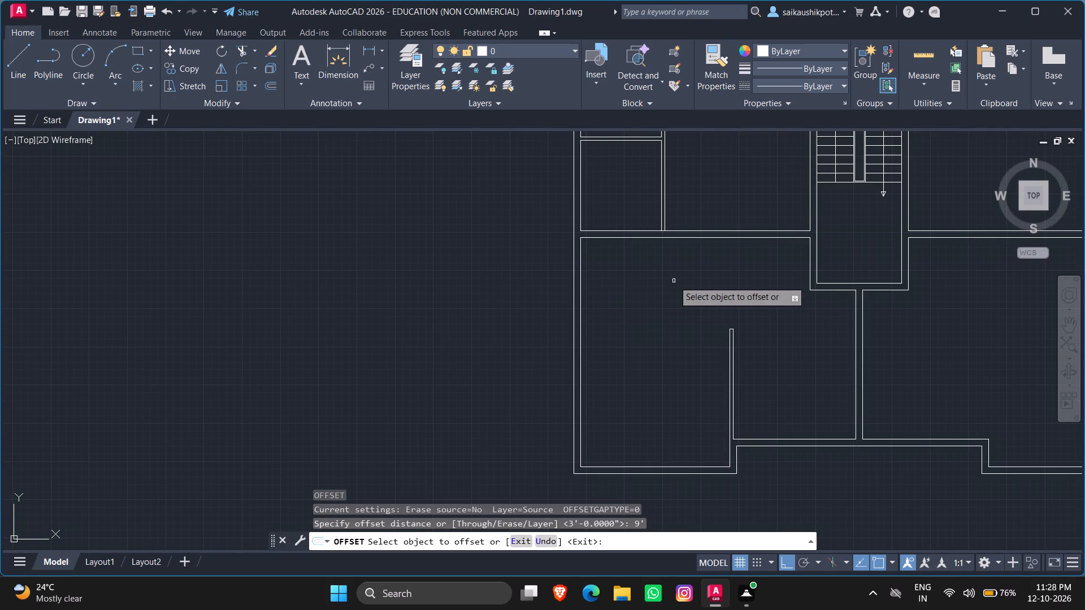
left_click(643, 239)
left_click(650, 288)
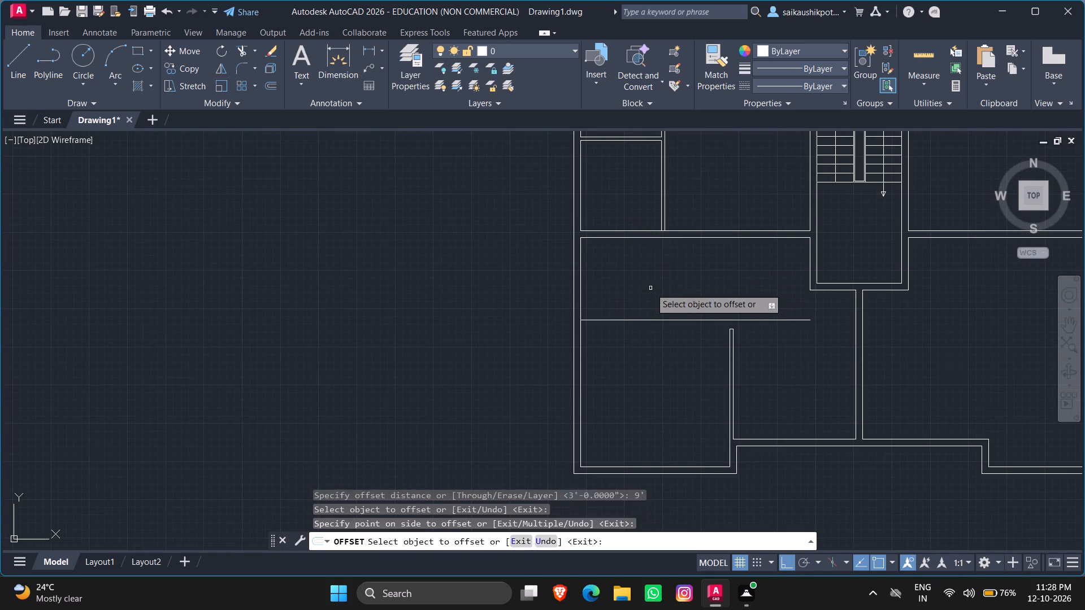
key("Escape")
key("Escape")
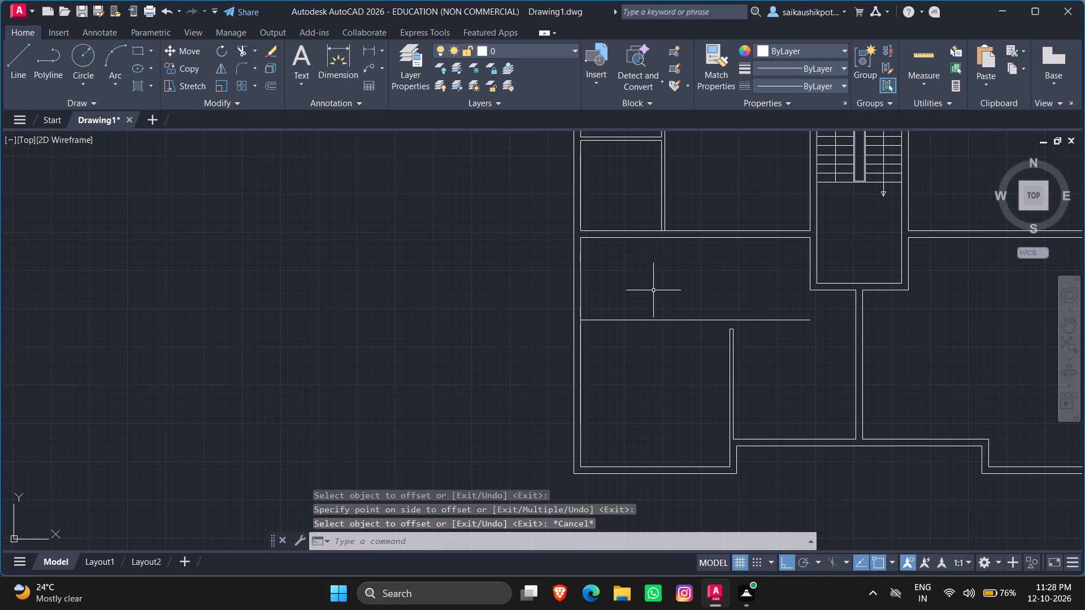
Offset the left exterior wall's inner face 9' into the lower-left room.
key("space")
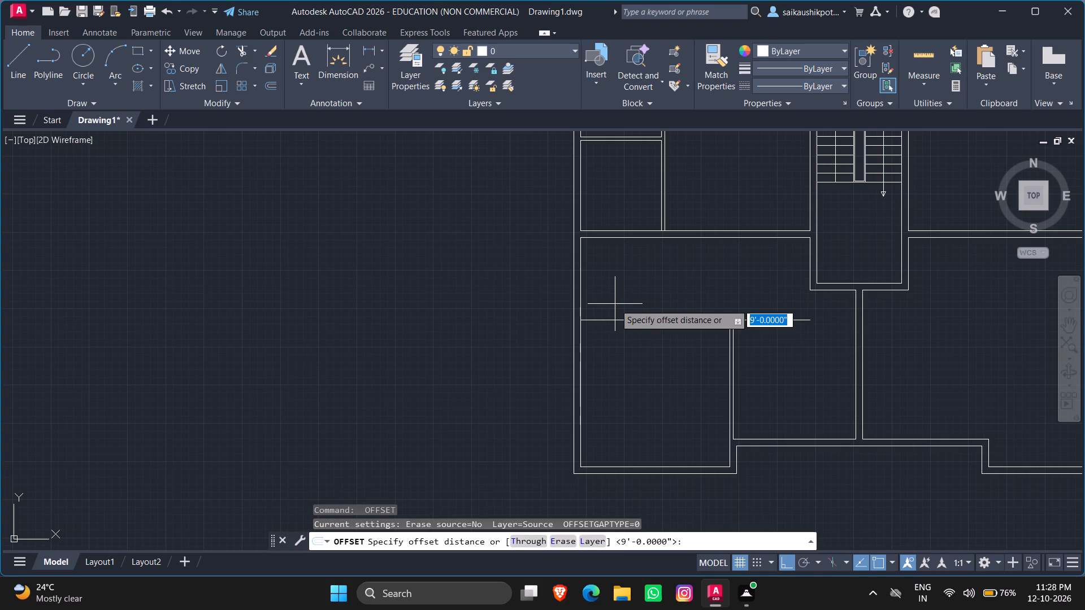
key("o")
key("Return")
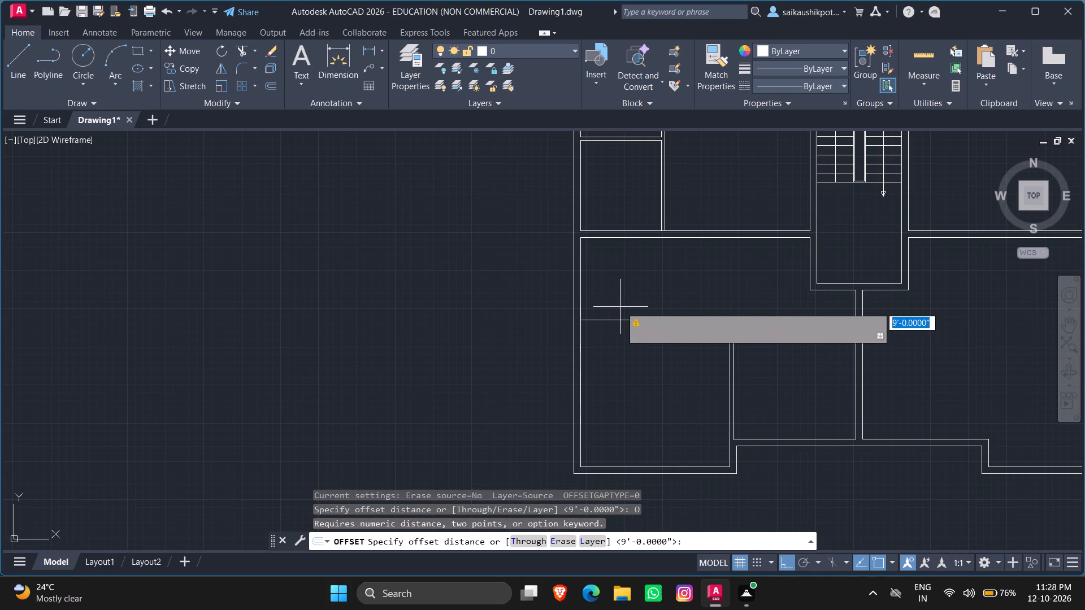
key("space")
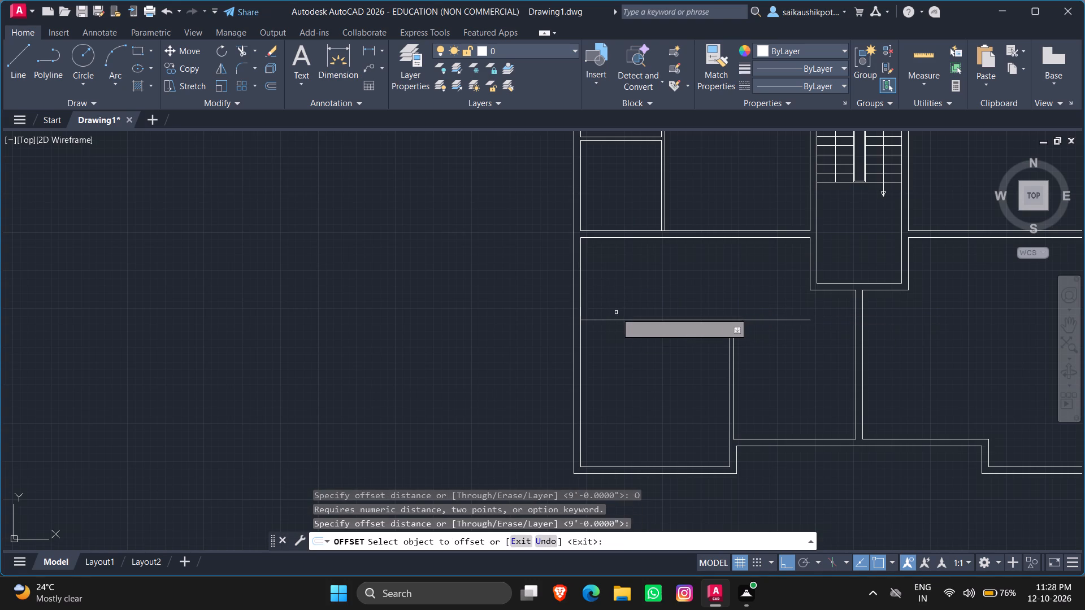
left_click(581, 295)
left_click(679, 294)
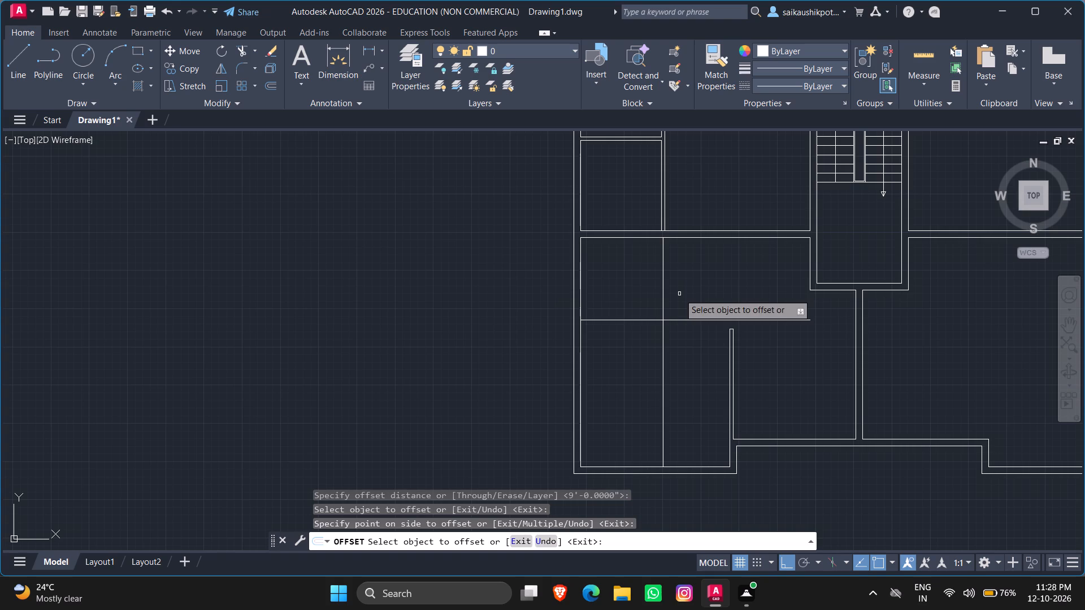
key("space")
key("Escape")
key("Escape")
Trim both 9' offset lines beyond their intersection, leaving a square room in the lower-left room's upper-left corner.
type("TR")
key("Return")
key("Return")
left_click_drag(703, 301, 696, 335)
left_click(693, 343)
left_click(664, 347)
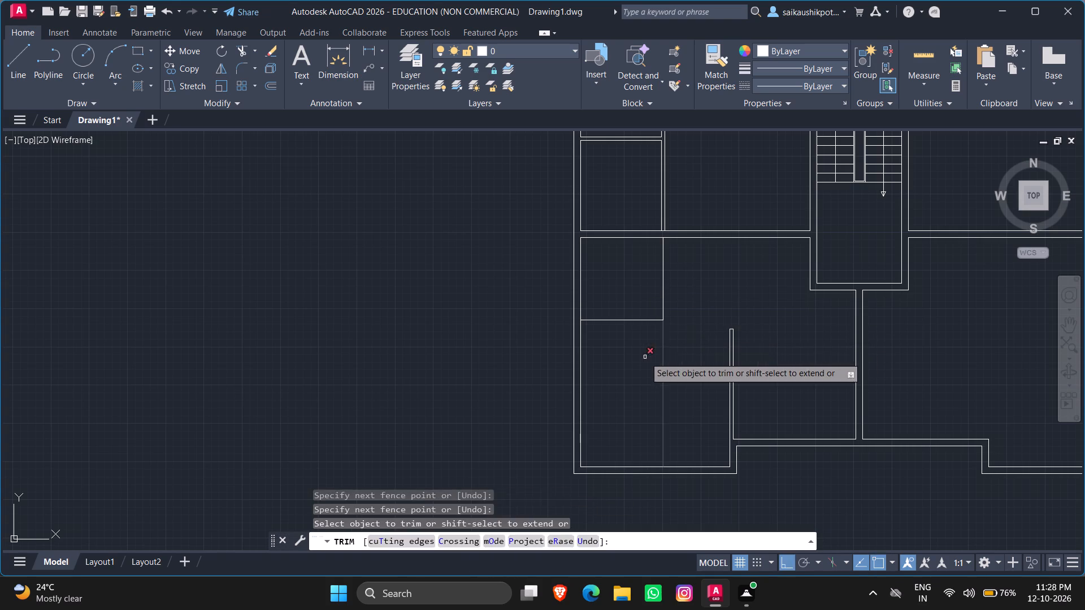
left_click(645, 357)
left_click(702, 343)
key("Escape")
key("Escape")
key("Escape")
key("Escape")
key("Escape")
key("Escape")
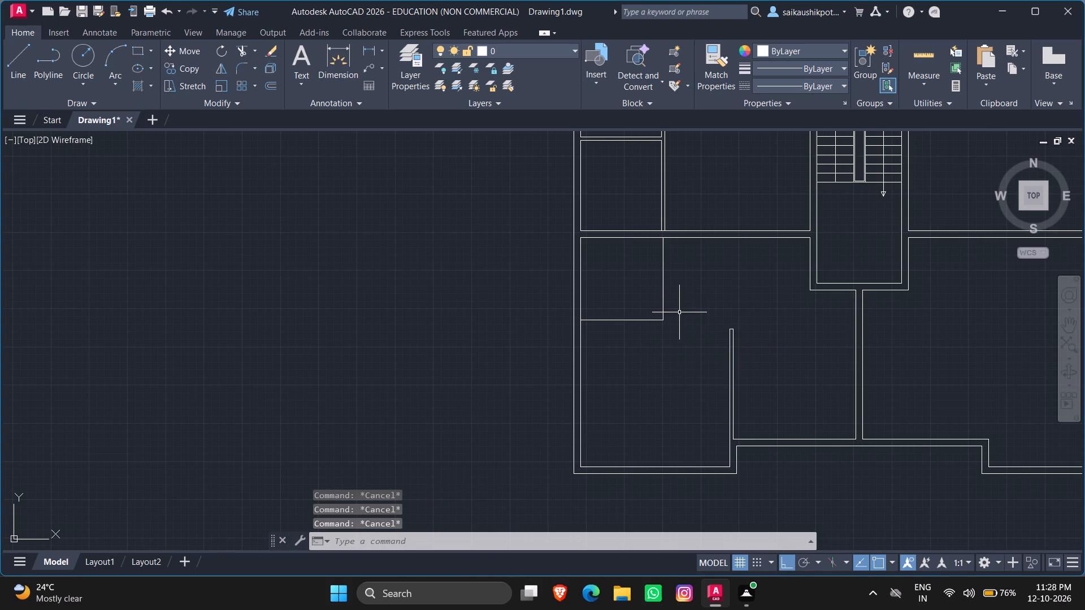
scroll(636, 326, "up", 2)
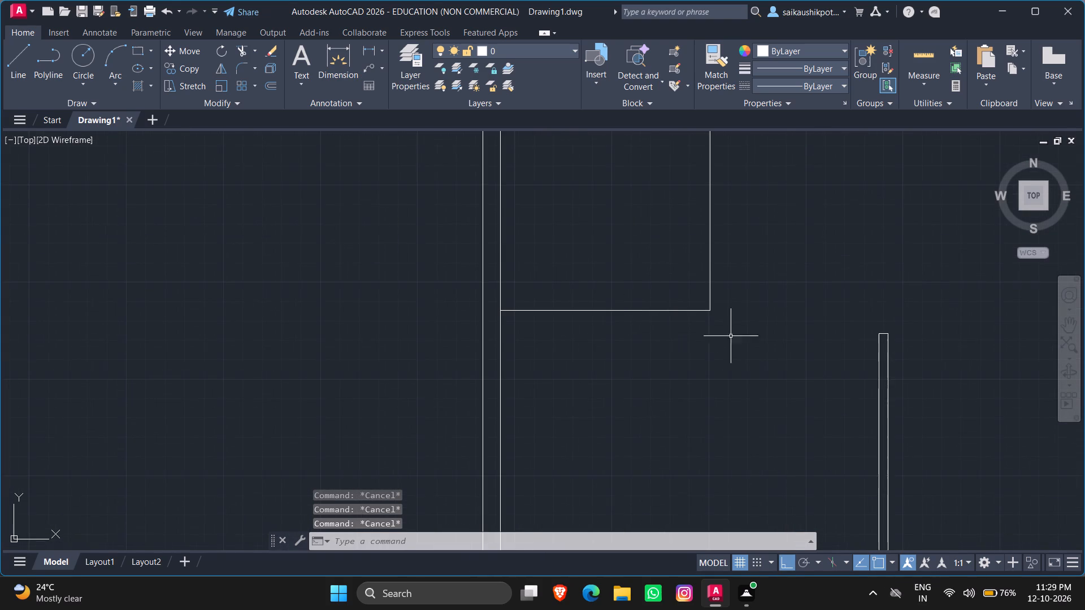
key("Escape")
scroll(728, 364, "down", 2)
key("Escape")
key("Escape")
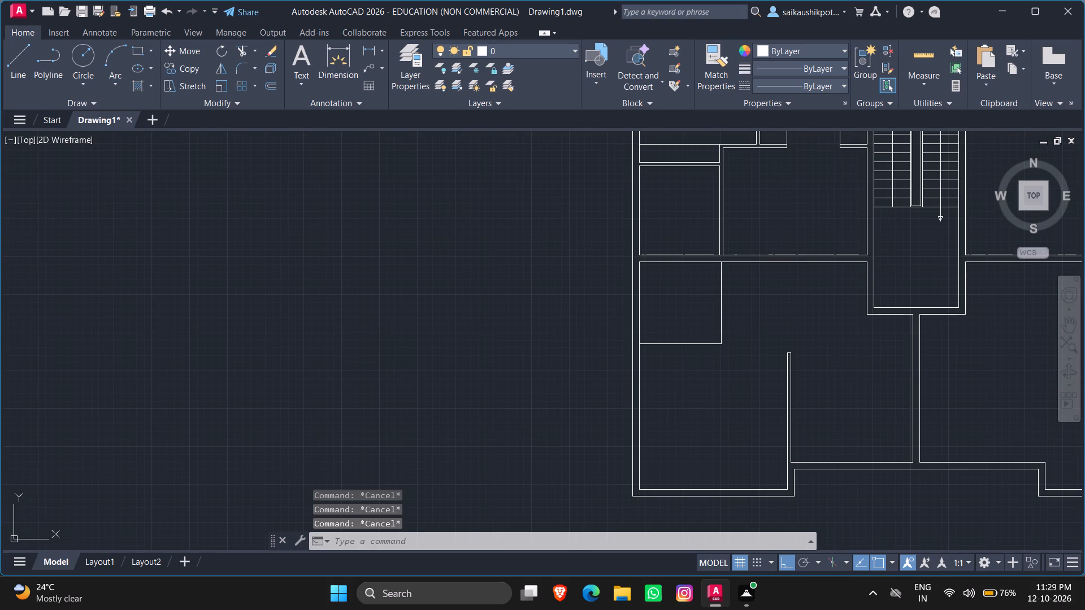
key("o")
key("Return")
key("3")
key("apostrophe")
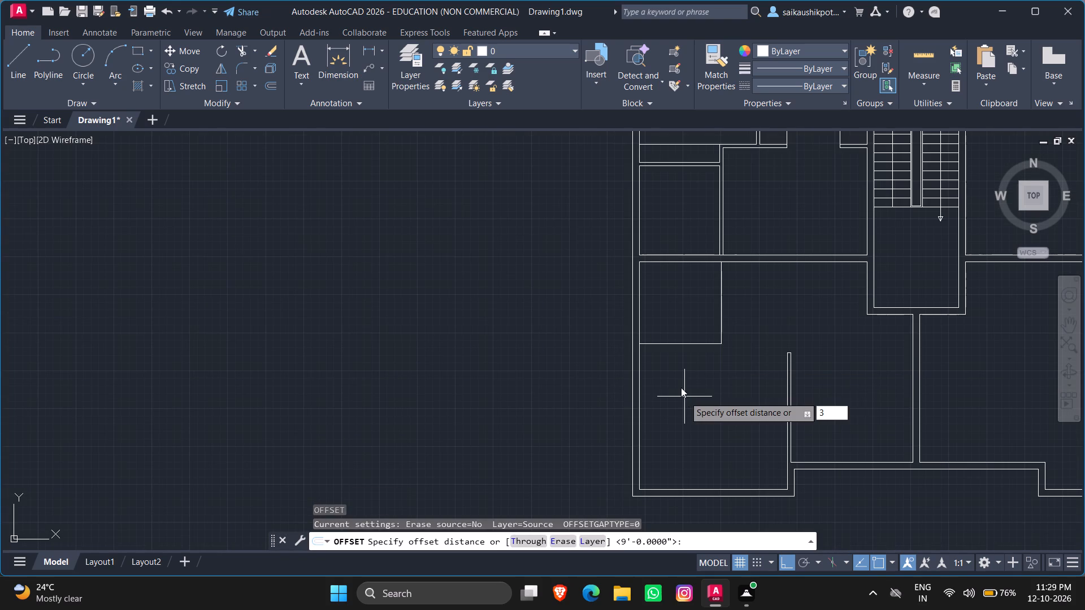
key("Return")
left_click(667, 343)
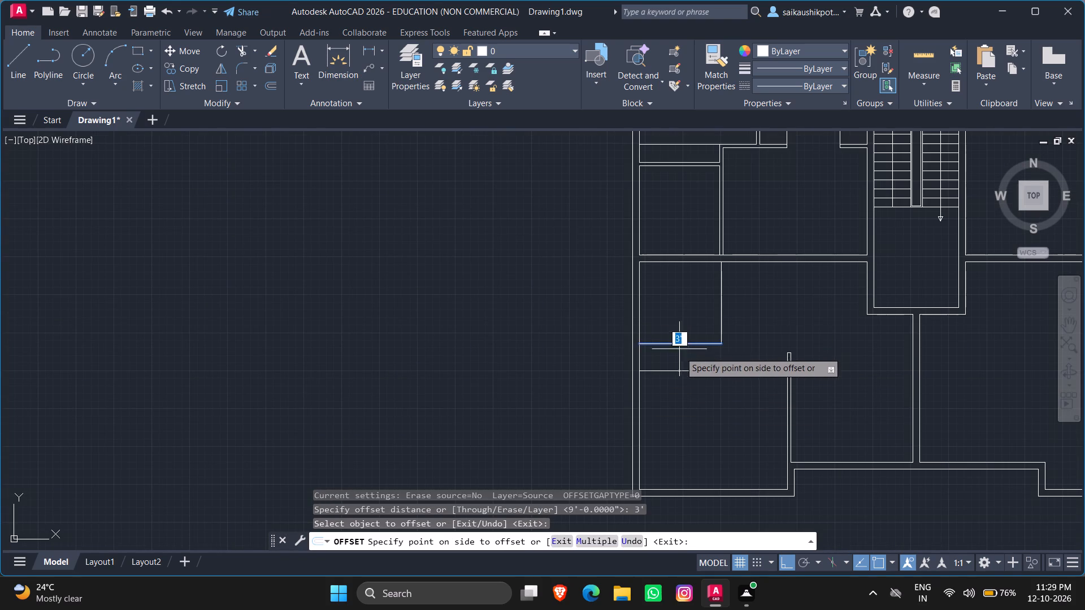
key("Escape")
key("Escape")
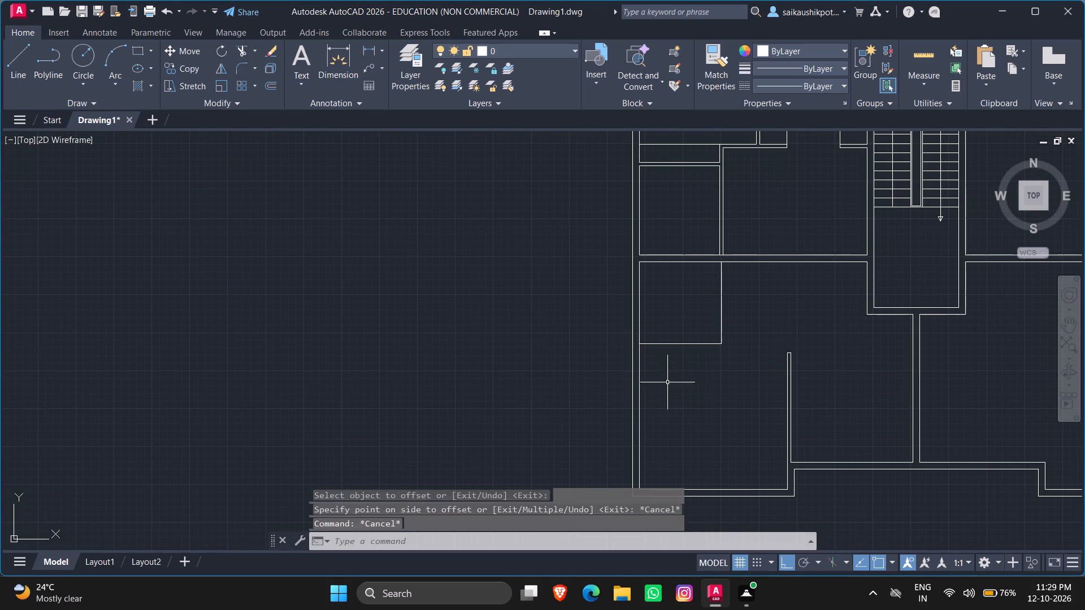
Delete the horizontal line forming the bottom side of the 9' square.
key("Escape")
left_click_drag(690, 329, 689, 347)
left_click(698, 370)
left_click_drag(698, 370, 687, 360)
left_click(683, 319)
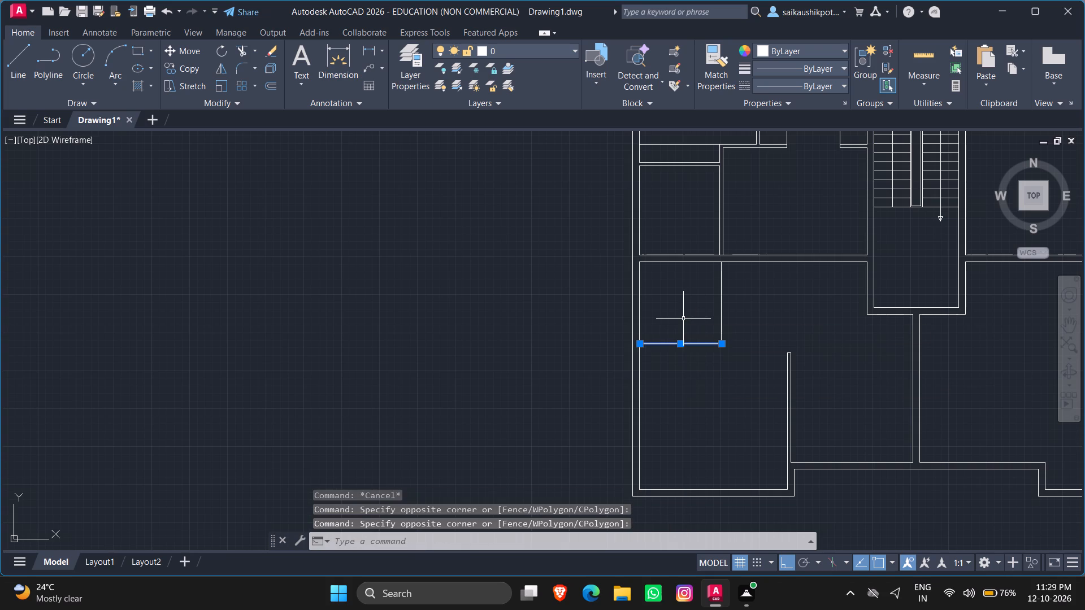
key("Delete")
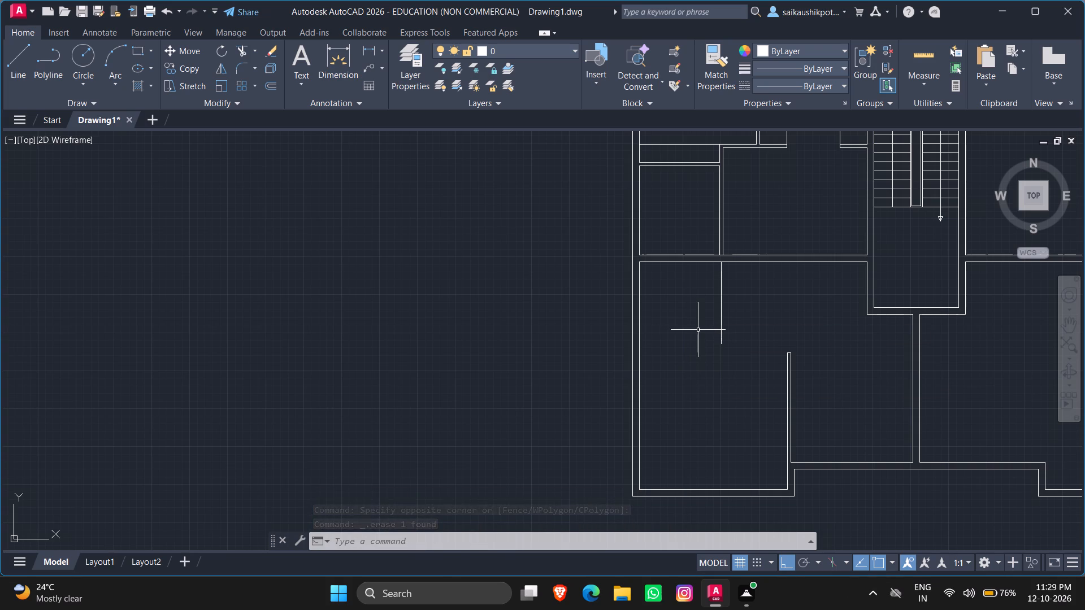
Undo the deletion of the 9' square's bottom line in the lower-left room.
key("o")
key("ctrl+z")
key("ctrl+z")
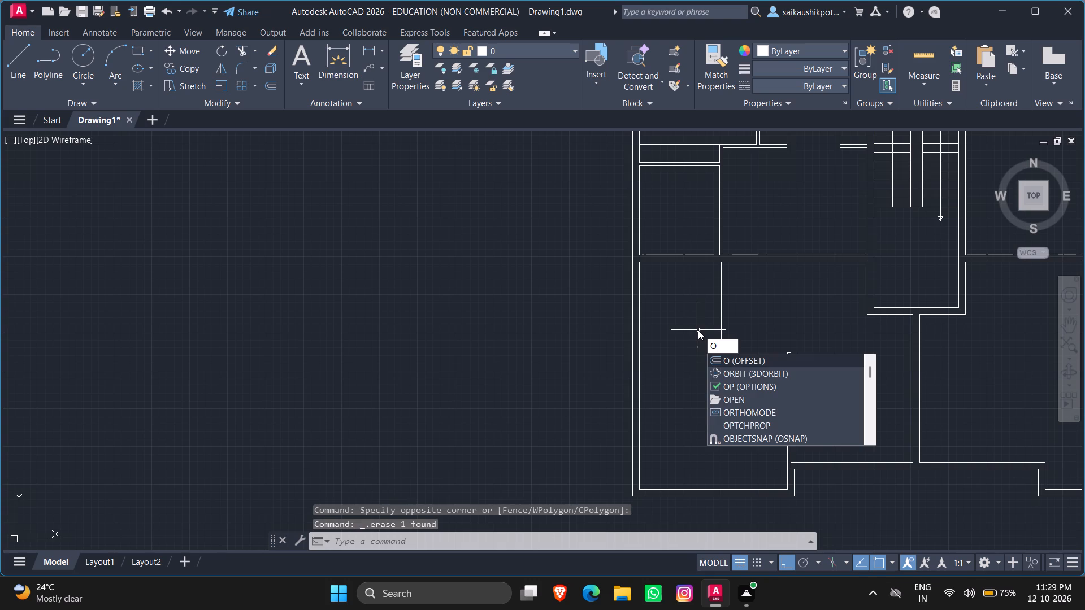
key("Escape")
key("Escape")
key("ctrl+z")
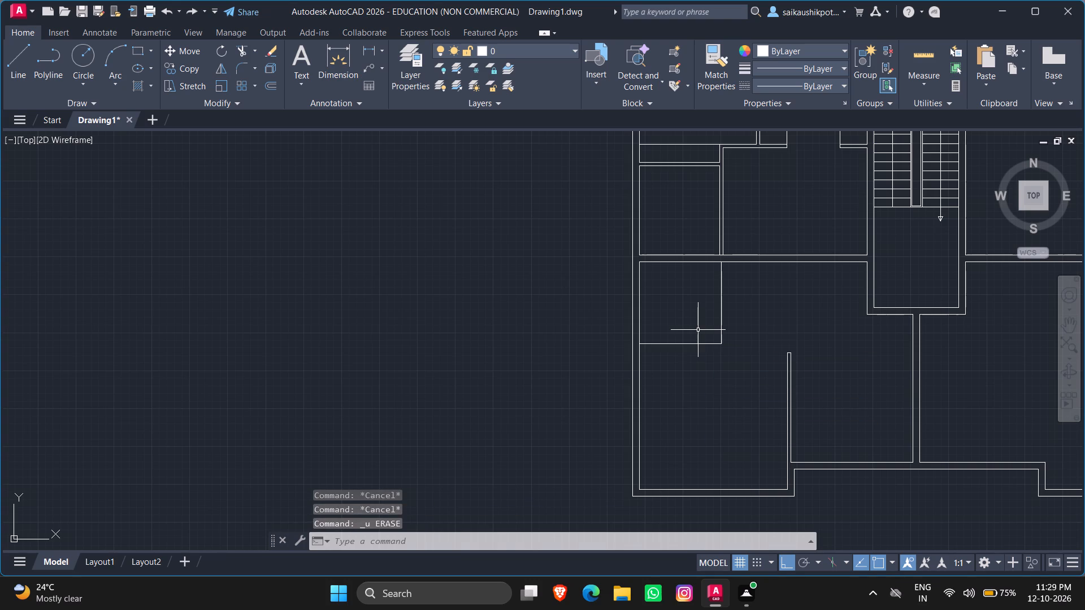
Offset the 9' square's bottom line 2' up into the square.
key("o")
key("Return")
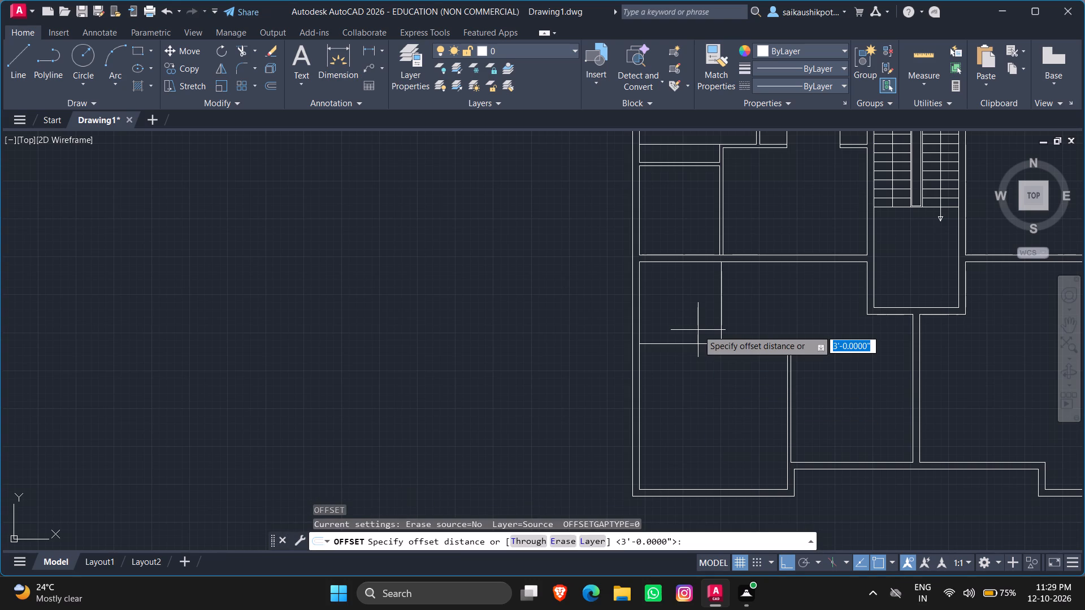
type("2'")
key("Return")
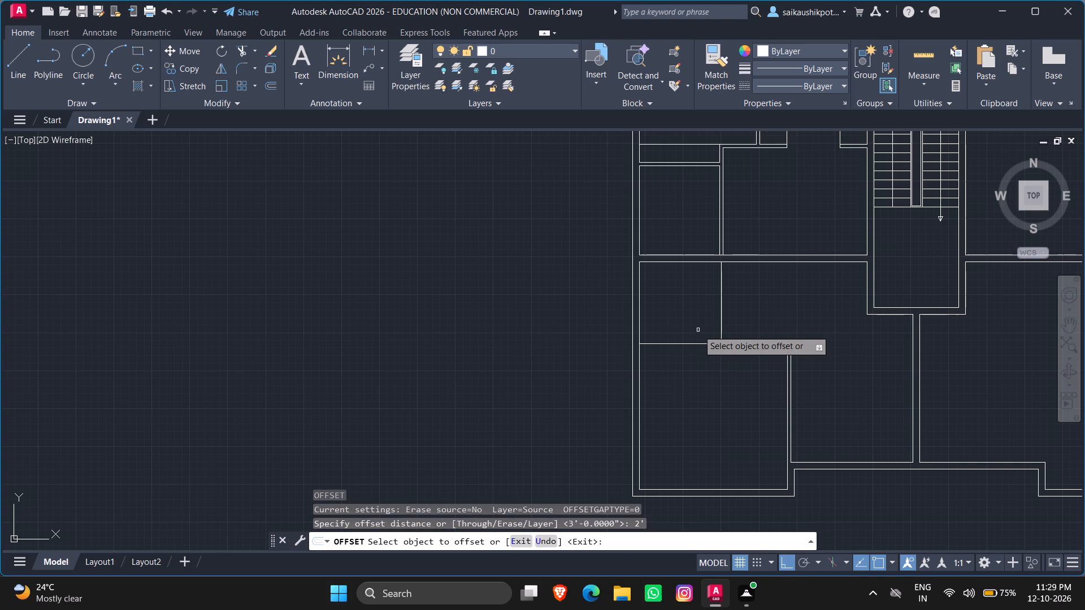
left_click(705, 343)
left_click(702, 298)
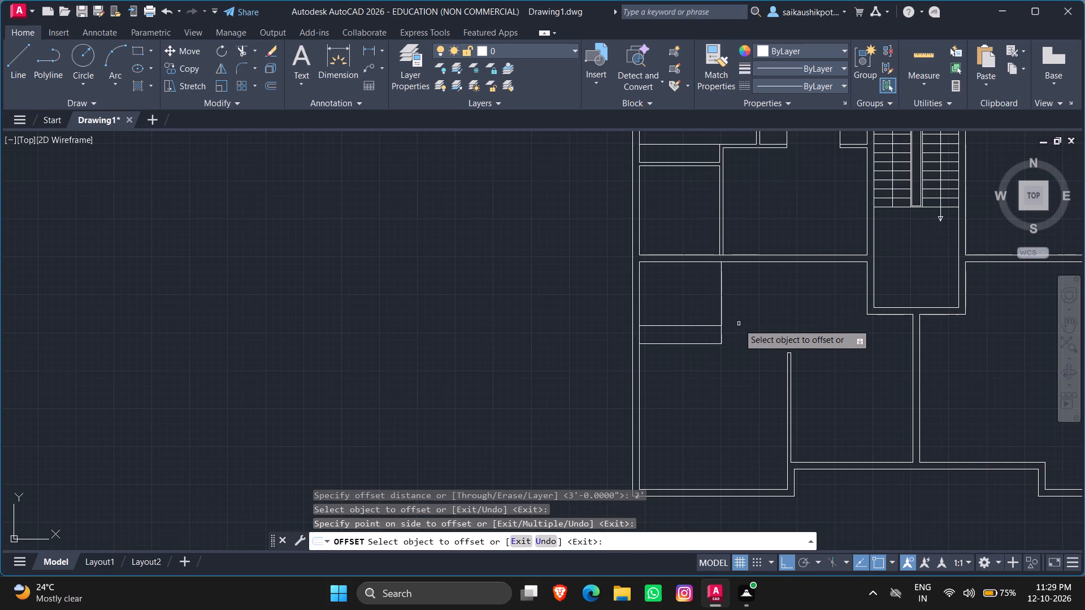
key("Escape")
key("Escape")
key("Escape")
key("Escape")
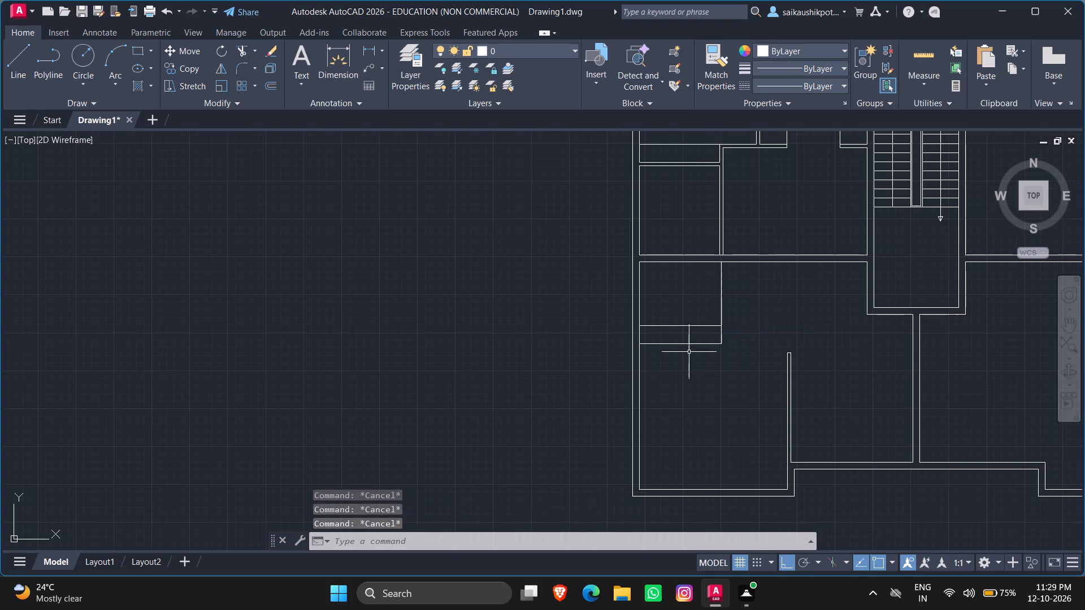
Offset the horizontal line 2' above the square's bottom by 2.25" to both sides.
scroll(689, 352, "up", 2)
key("Escape")
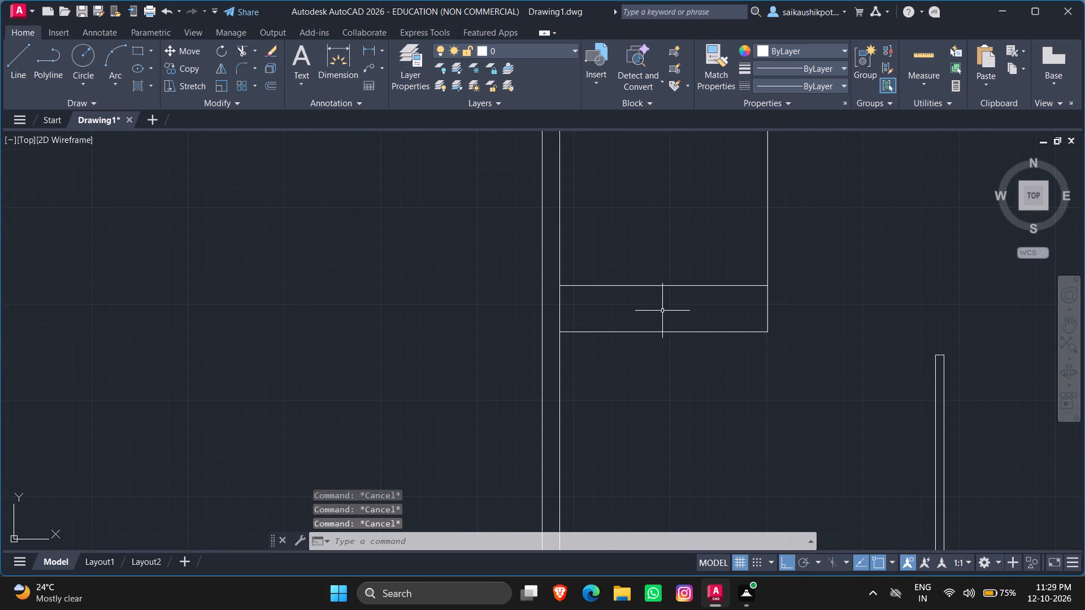
scroll(643, 257, "up", 1)
key("Escape")
key("Escape")
key("o")
key("Return")
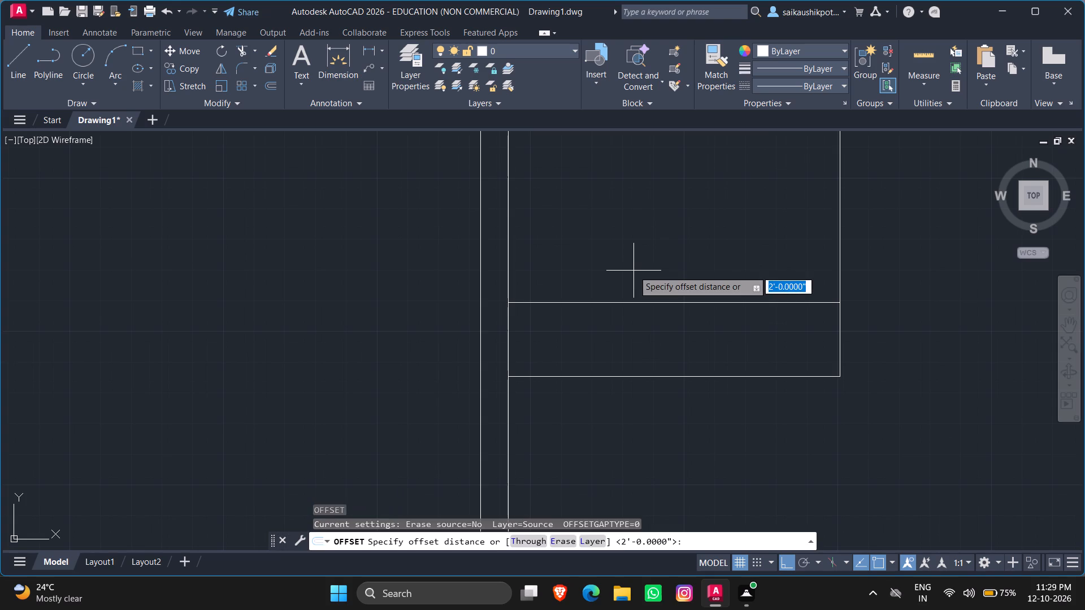
type("2.25")
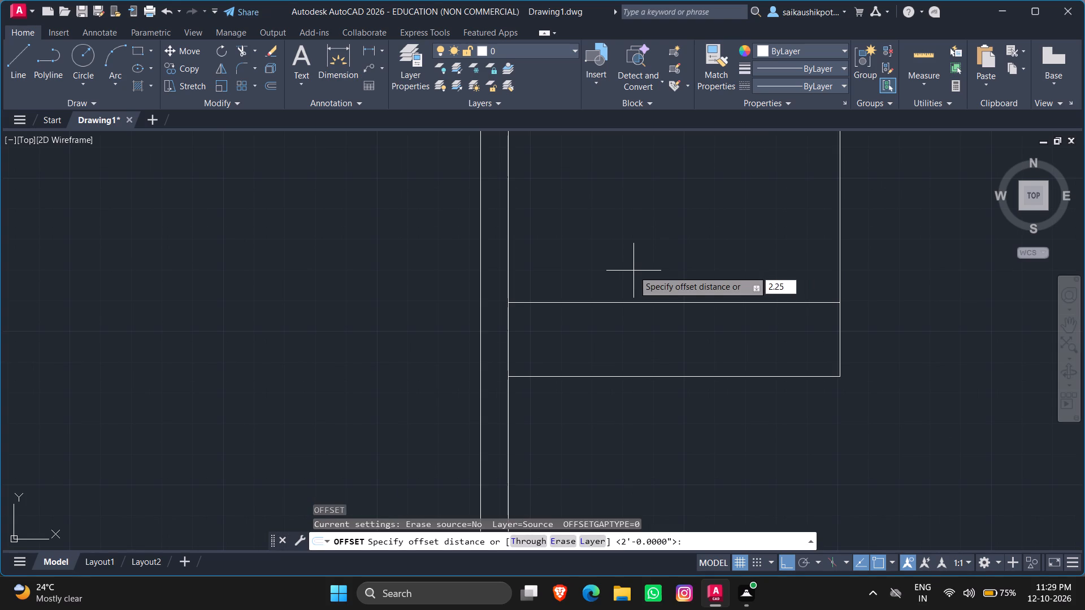
key("shift+quotedbl")
key("Return")
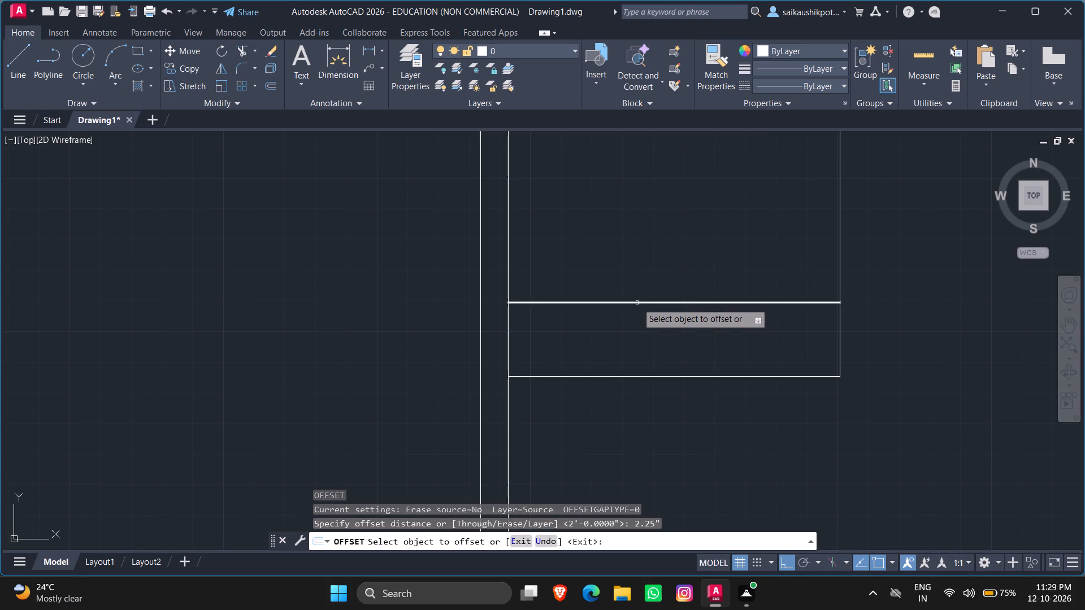
left_click(637, 303)
left_click(665, 238)
left_click(654, 301)
left_click(656, 333)
key("Escape")
key("Escape")
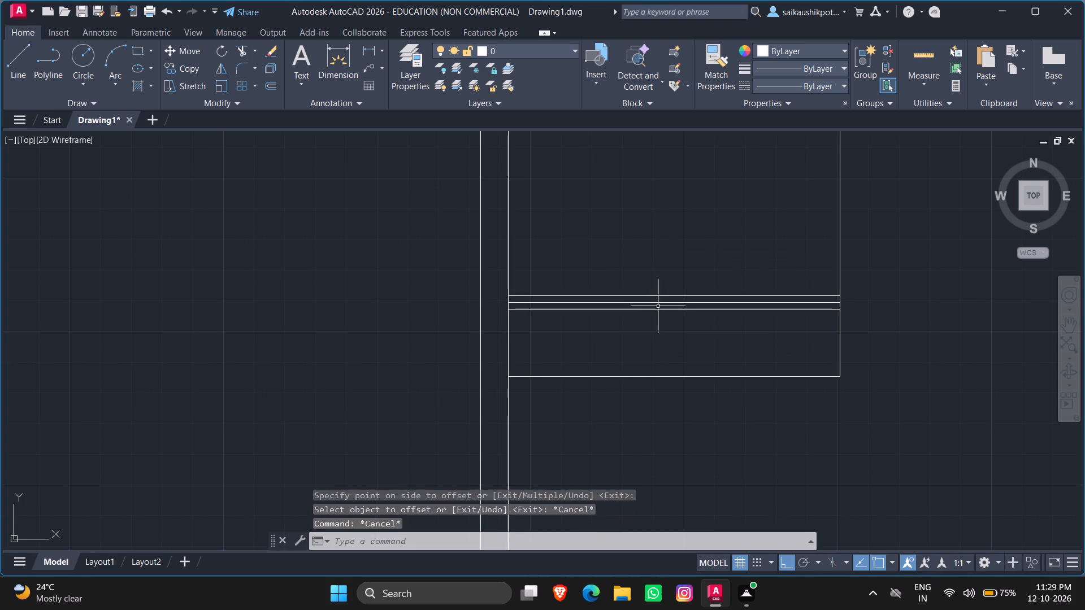
Offset the right side line of the 9' square 2.25" to both sides.
key("space")
key("space")
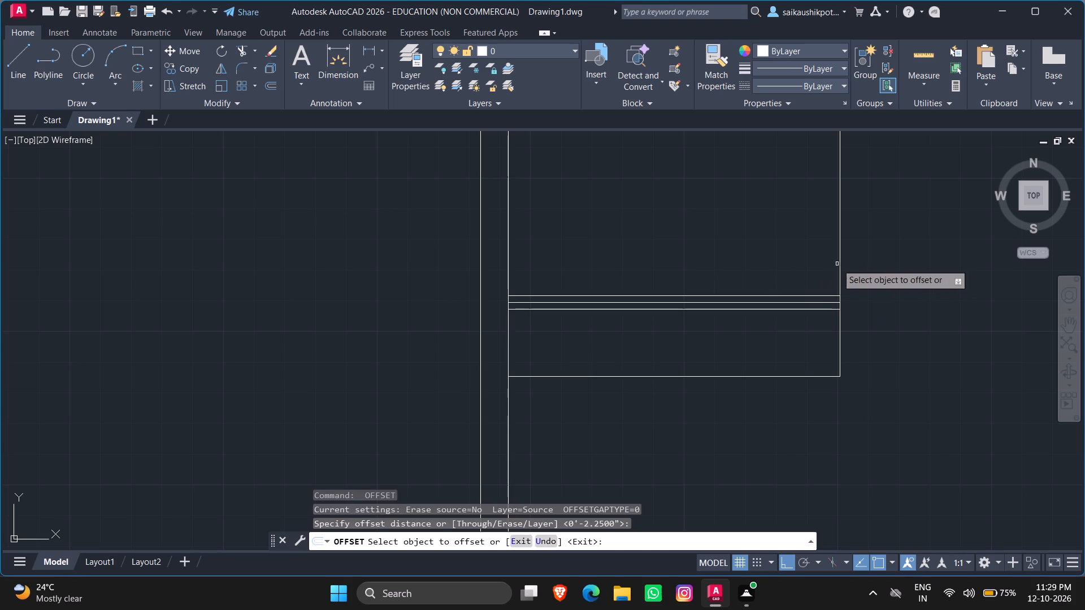
left_click(840, 264)
left_click(857, 276)
left_click(838, 279)
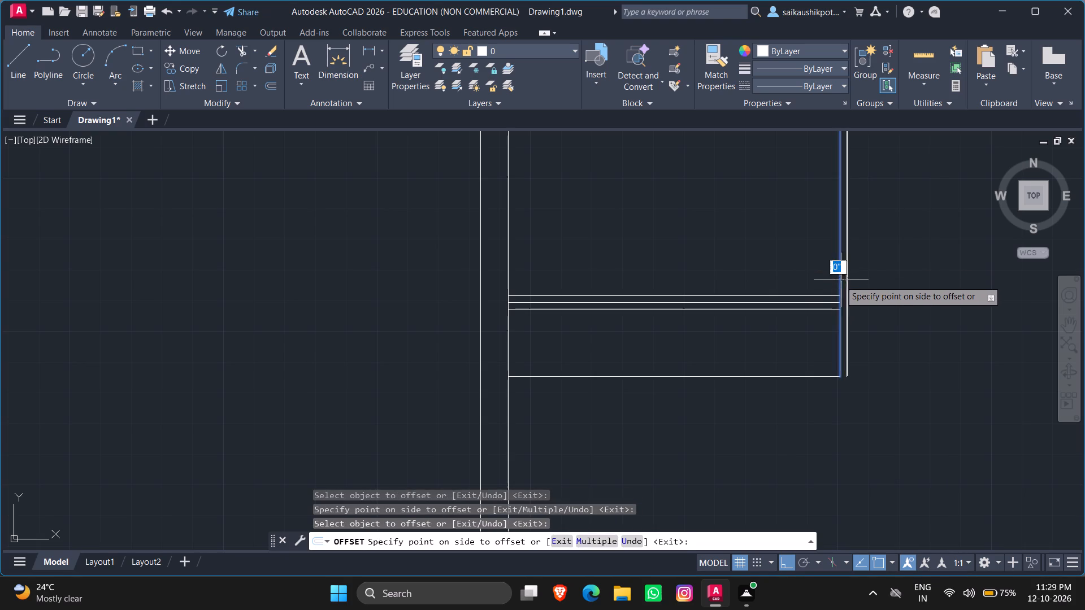
left_click(823, 271)
key("Escape")
key("Escape")
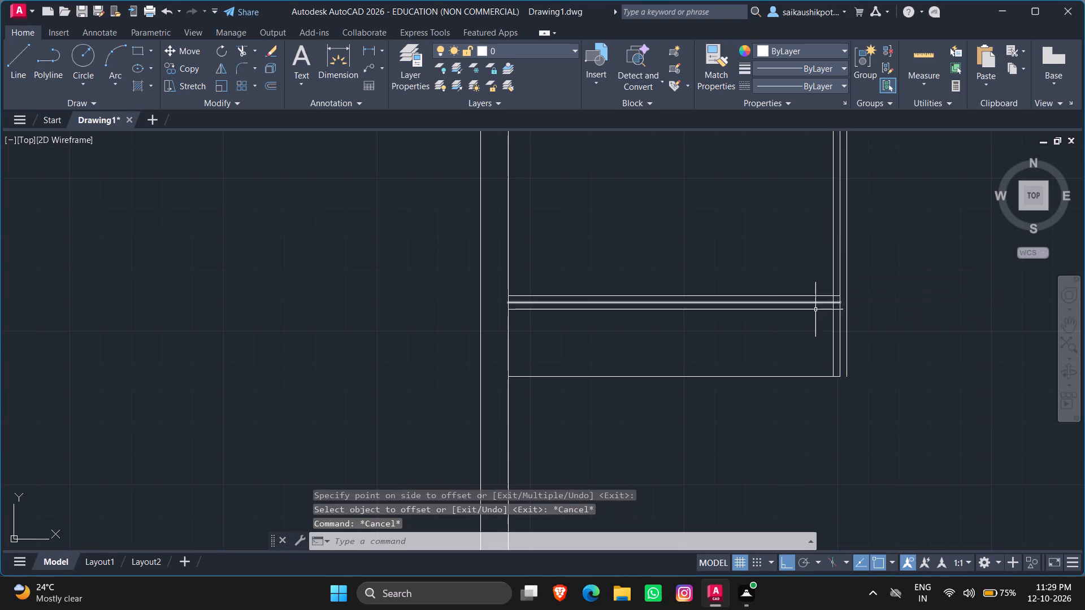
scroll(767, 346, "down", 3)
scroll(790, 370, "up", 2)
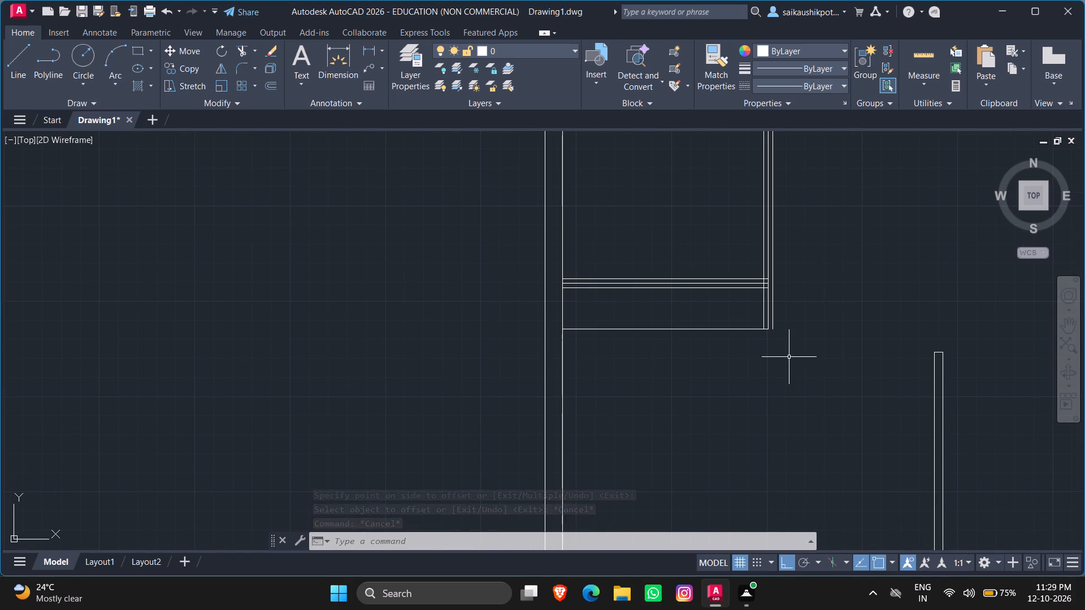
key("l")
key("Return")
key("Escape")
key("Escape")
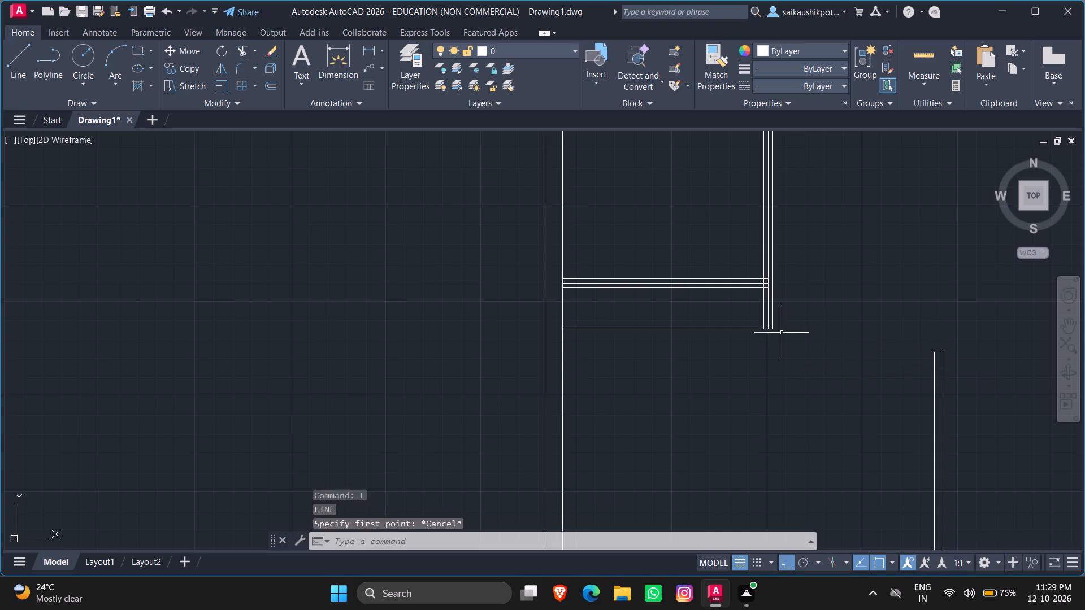
Trim away the new horizontal partition's centre line and open the exterior wall's inner face where the partition meets it.
scroll(775, 323, "up", 1)
type("TR")
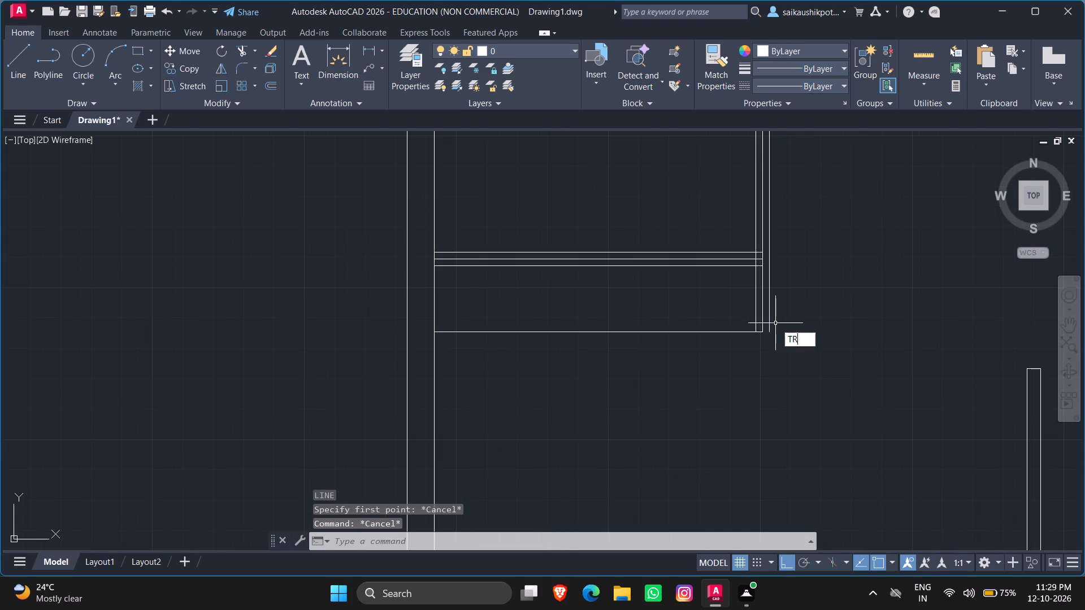
key("Return")
key("Return")
scroll(436, 251, "up", 4)
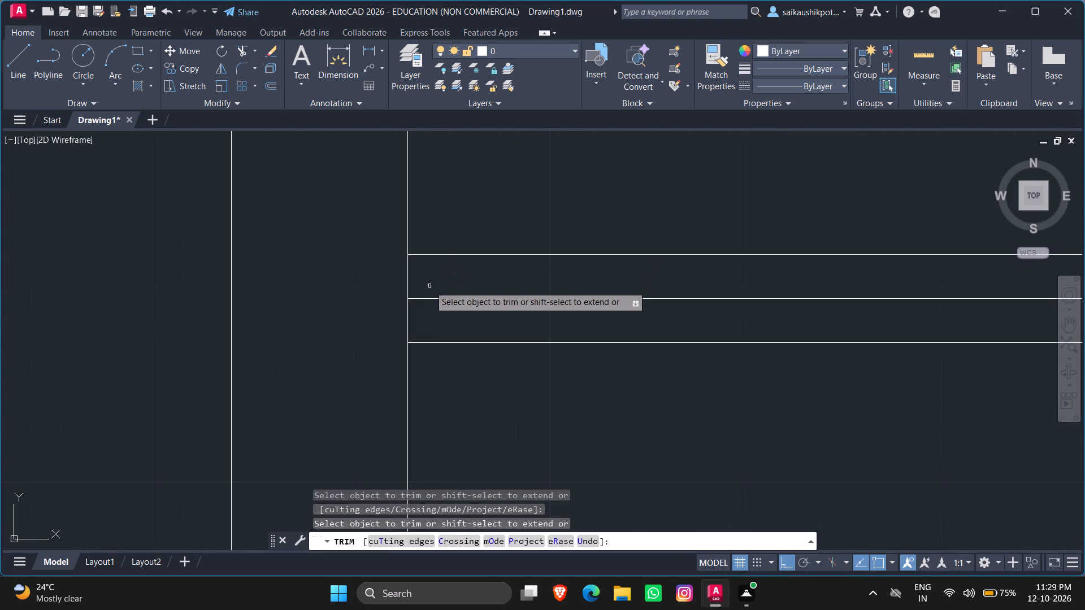
left_click_drag(429, 286, 445, 298)
scroll(487, 287, "down", 3)
left_click_drag(448, 290, 472, 295)
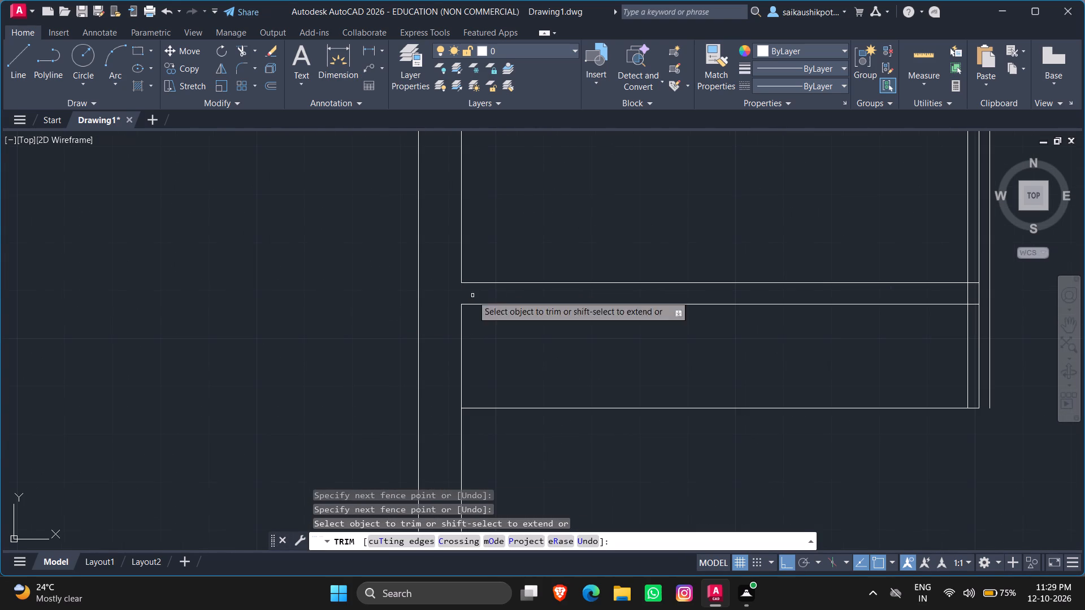
Trim the vertical partition's centre line and the overlapping segments where the horizontal partition joins it.
scroll(412, 312, "down", 2)
scroll(661, 315, "up", 5)
scroll(635, 266, "up", 1)
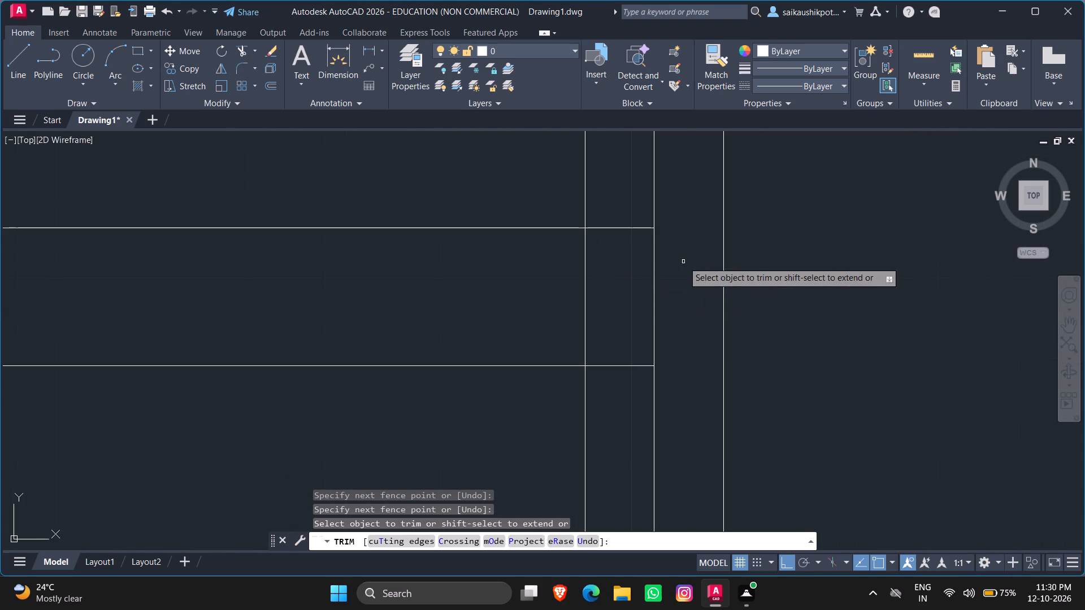
left_click_drag(692, 277, 644, 334)
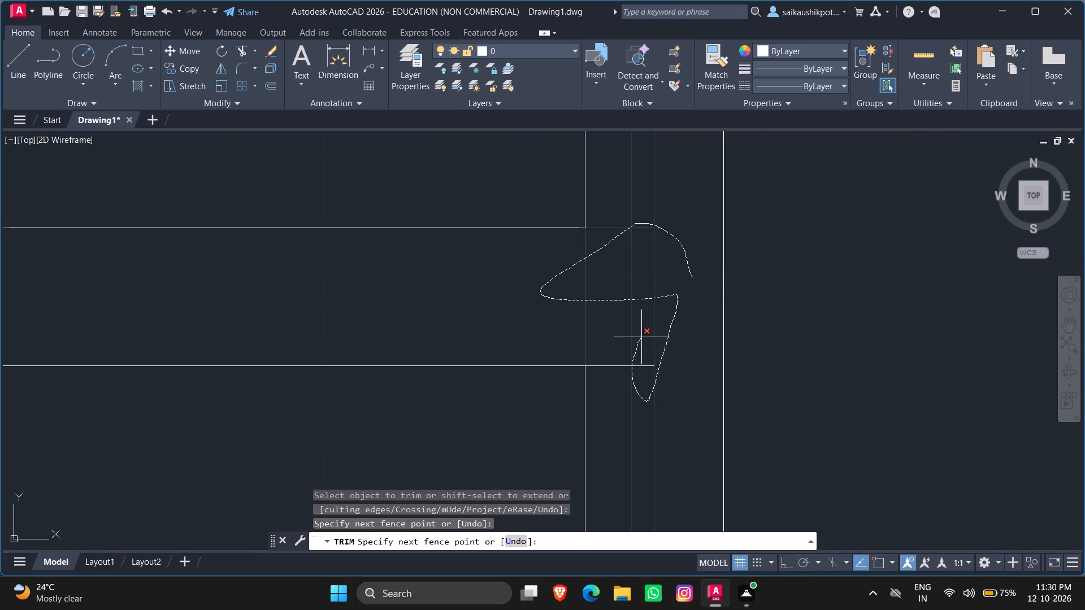
left_click_drag(644, 334, 657, 352)
Trim both faces of the horizontal wall above the square where the vertical partitions cross it.
scroll(639, 364, "down", 4)
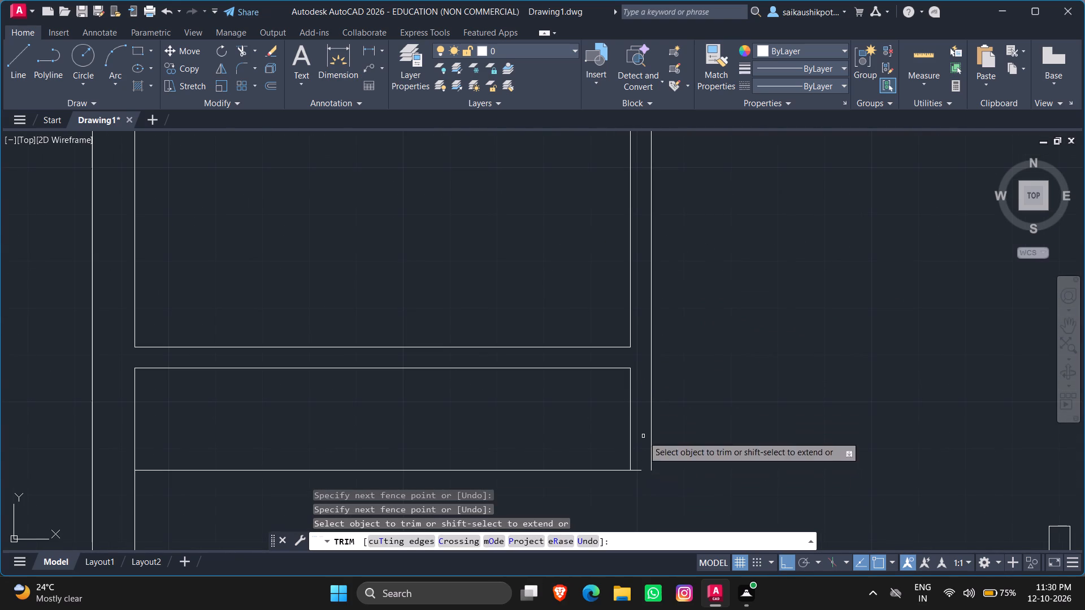
scroll(636, 471, "down", 2)
scroll(639, 269, "up", 4)
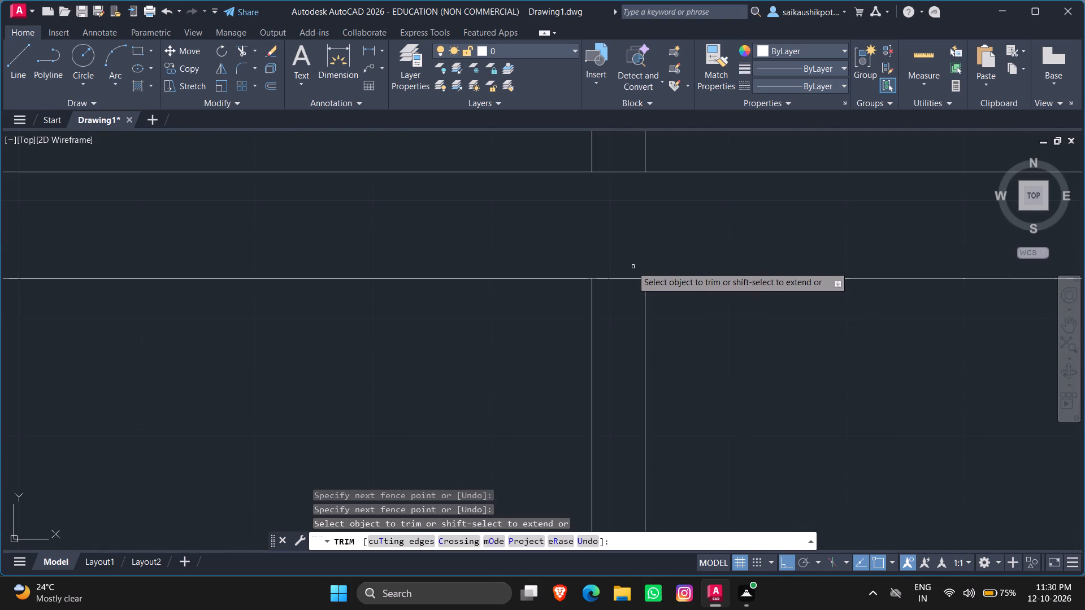
left_click_drag(623, 258, 613, 315)
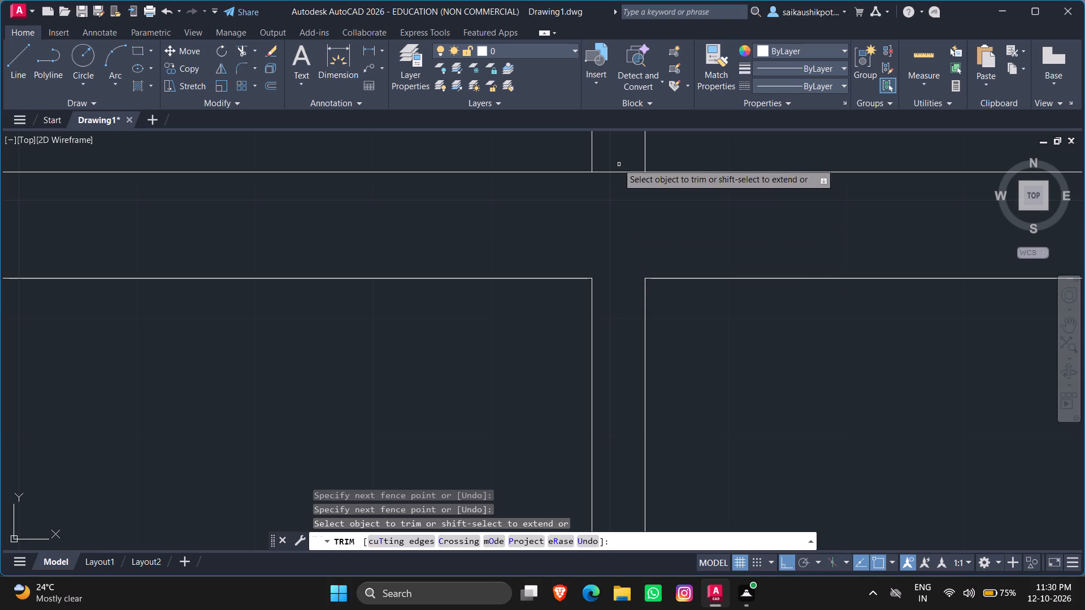
left_click_drag(618, 163, 608, 238)
scroll(620, 269, "down", 4)
scroll(639, 426, "down", 1)
scroll(645, 485, "up", 1)
key("Escape")
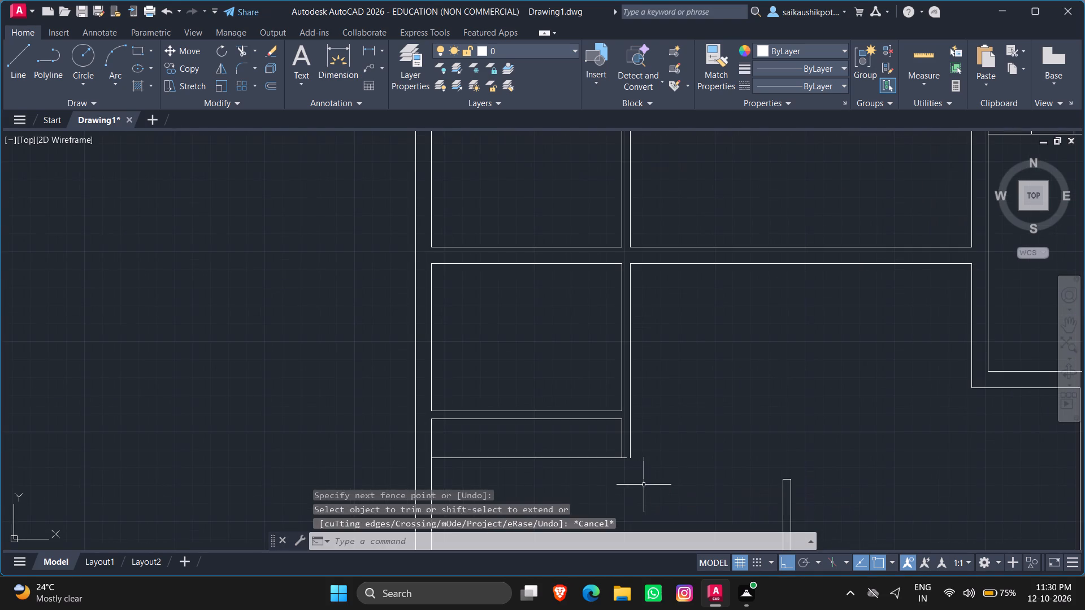
key("Escape")
Draw a horizontal line about 7'-4" long from the vertical partition's lower outer end to align with the short wall's far face.
scroll(639, 482, "up", 2)
key("Escape")
scroll(751, 397, "down", 2)
scroll(774, 429, "up", 1)
scroll(769, 429, "down", 1)
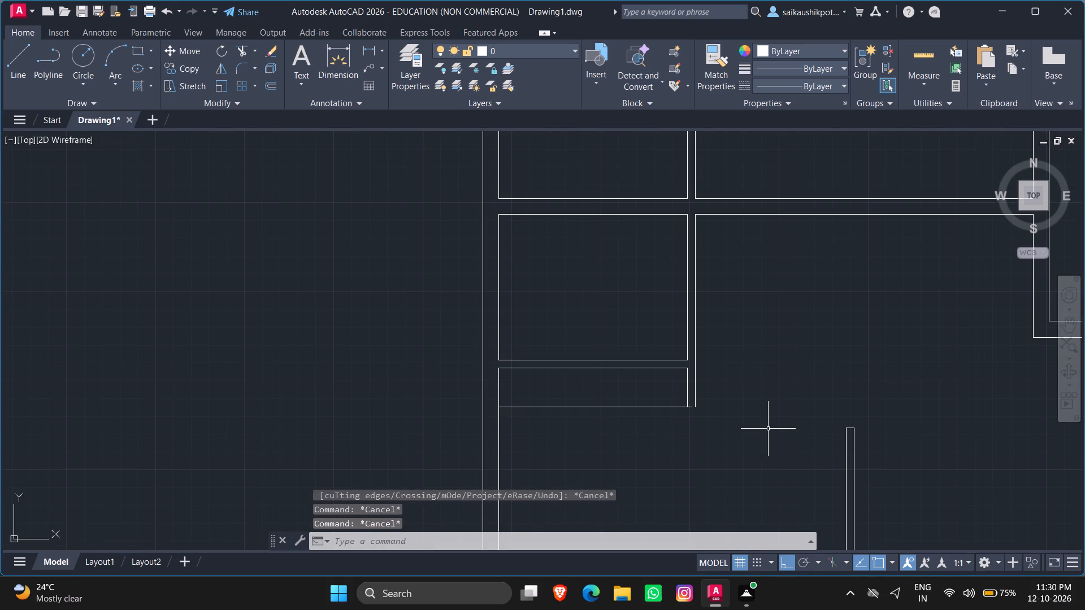
key("l")
key("Return")
left_click(693, 408)
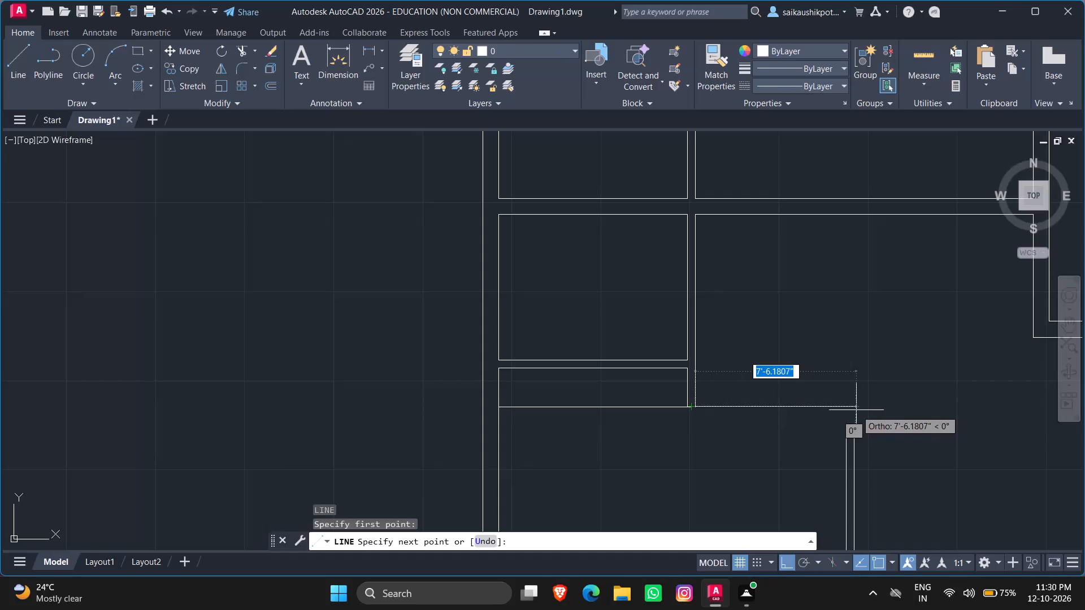
scroll(854, 408, "up", 2)
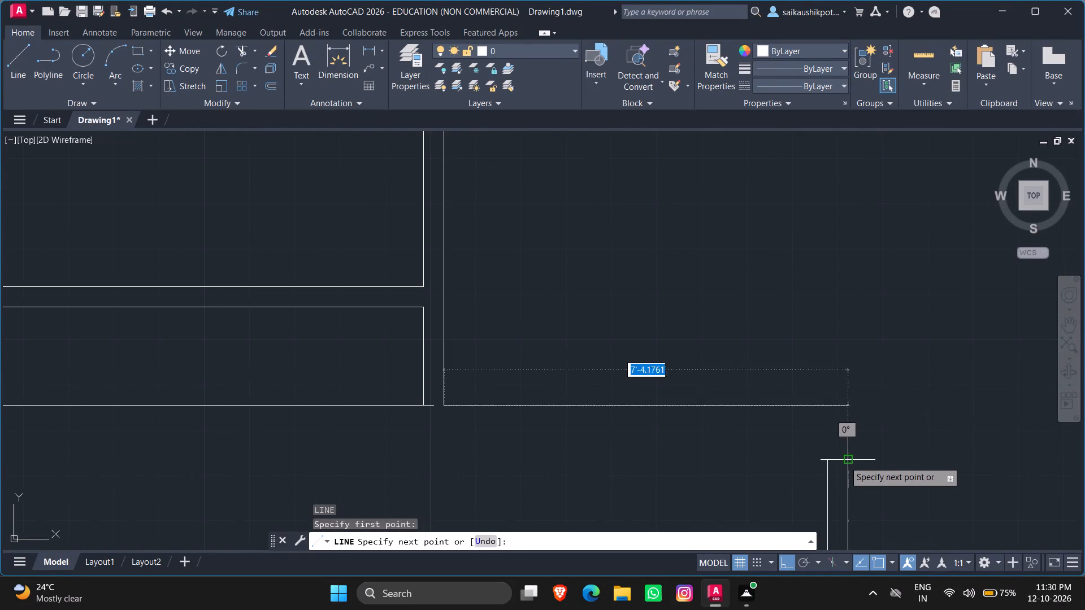
left_click(848, 410)
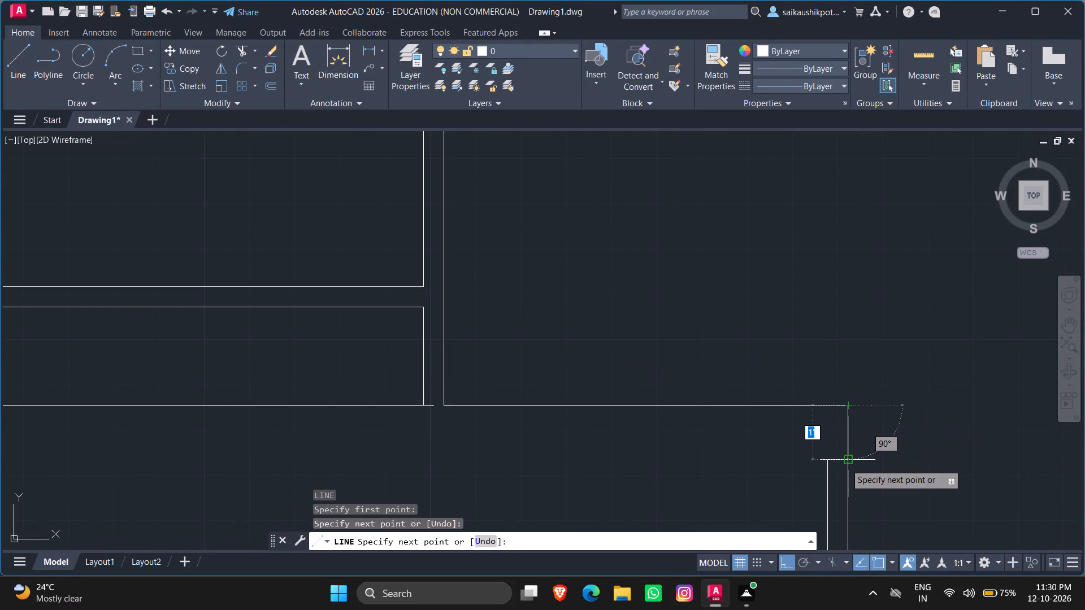
key("Escape")
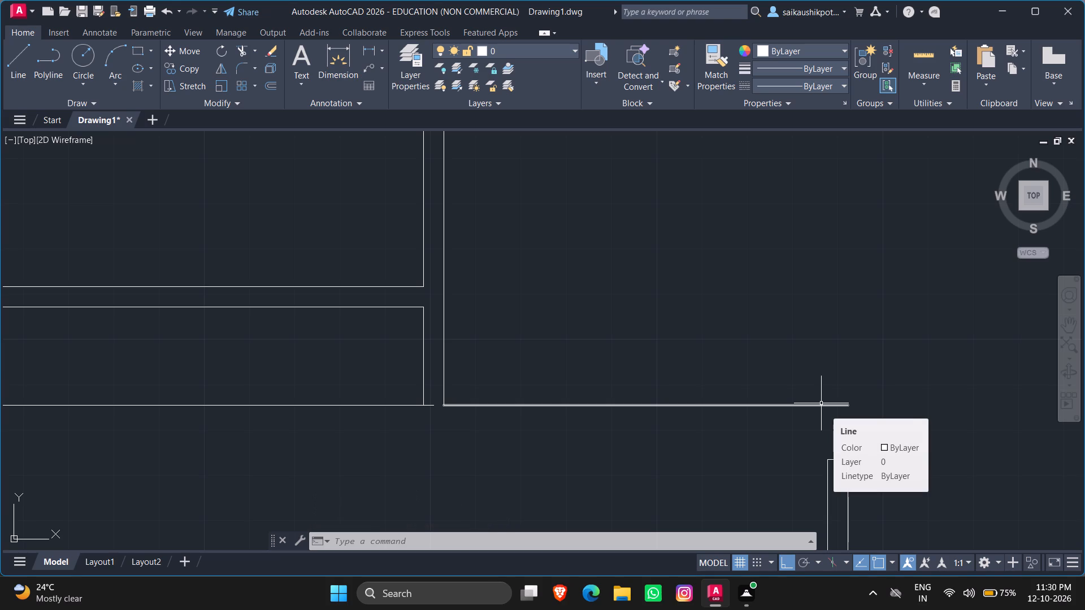
Offset the new horizontal line 4.5" upward to form a double-line partition.
scroll(685, 329, "down", 2)
key("Escape")
key("Escape")
key("Escape")
key("Escape")
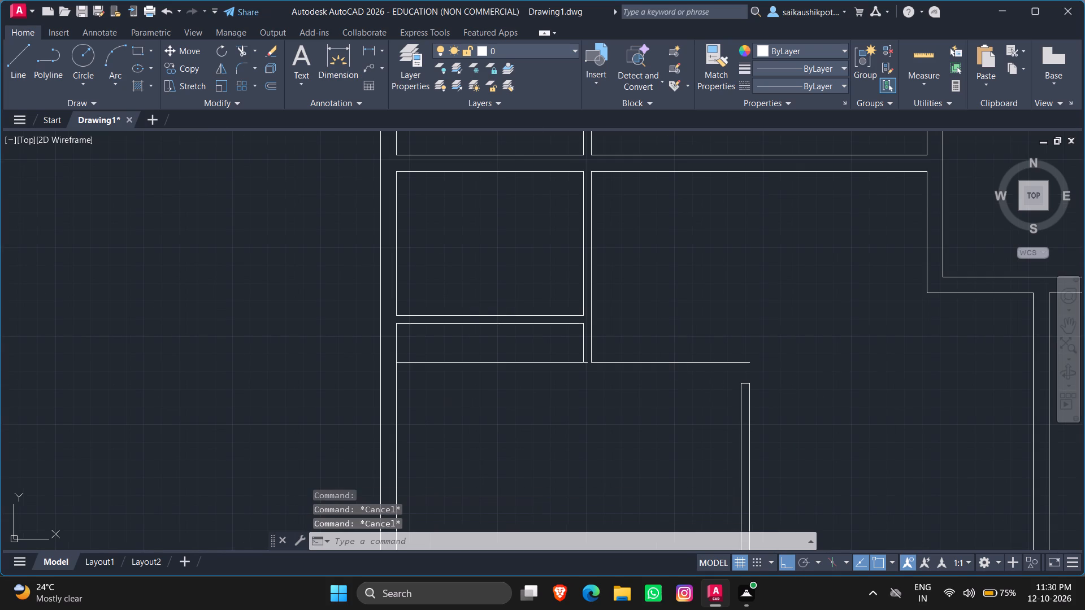
key("o")
key("Return")
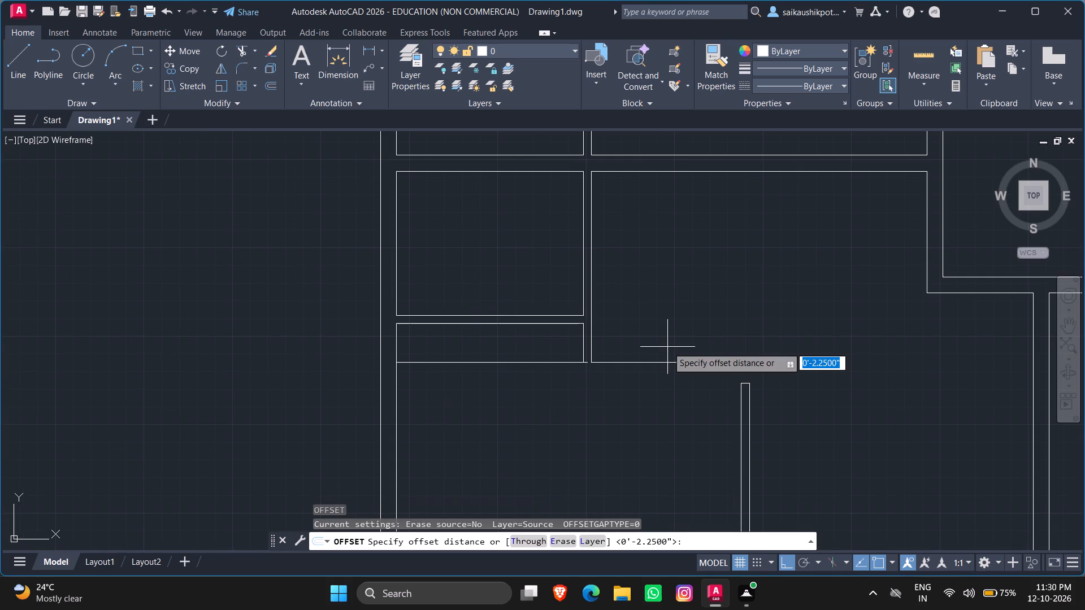
type("4.5\"")
key("Return")
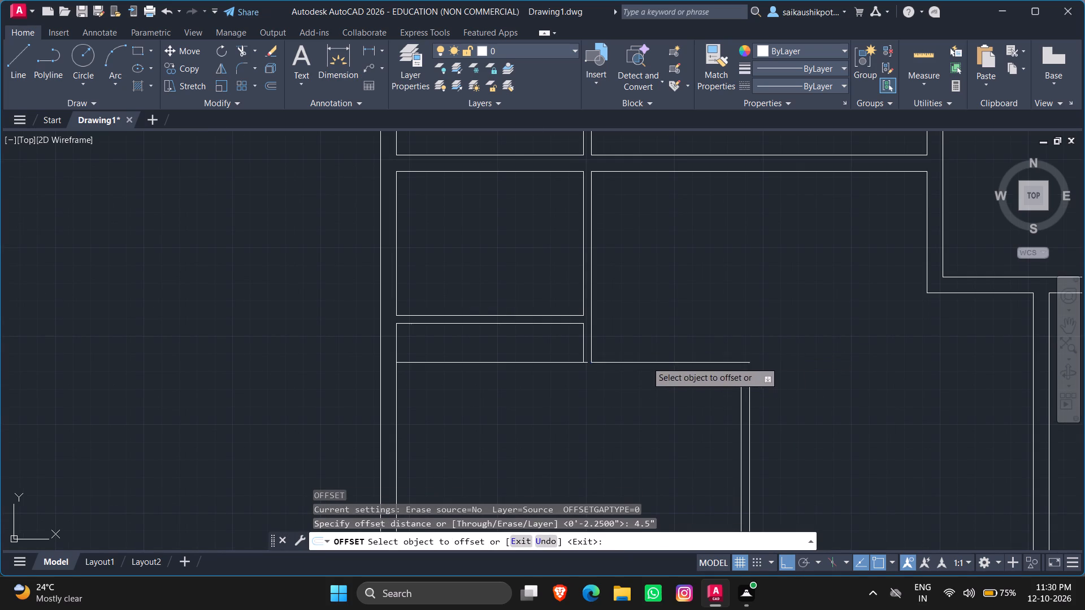
left_click(646, 361)
left_click(646, 325)
key("Escape")
key("Escape")
Erase the short end-cap line closing the vertical wall below the new horizontal partition.
scroll(723, 367, "up", 3)
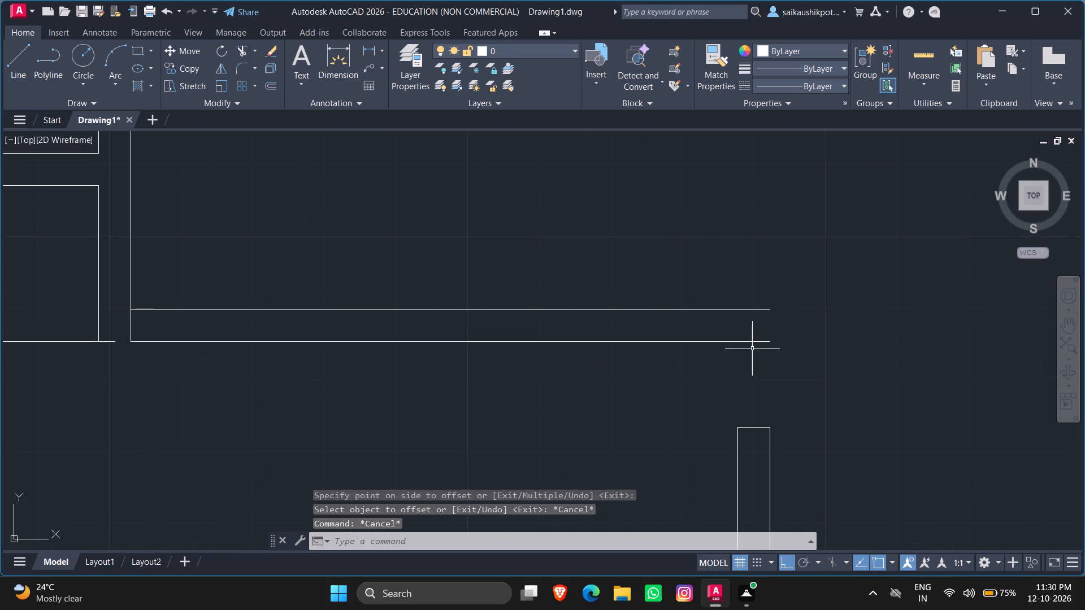
left_click_drag(789, 463, 740, 471)
left_click(657, 470)
left_click(749, 428)
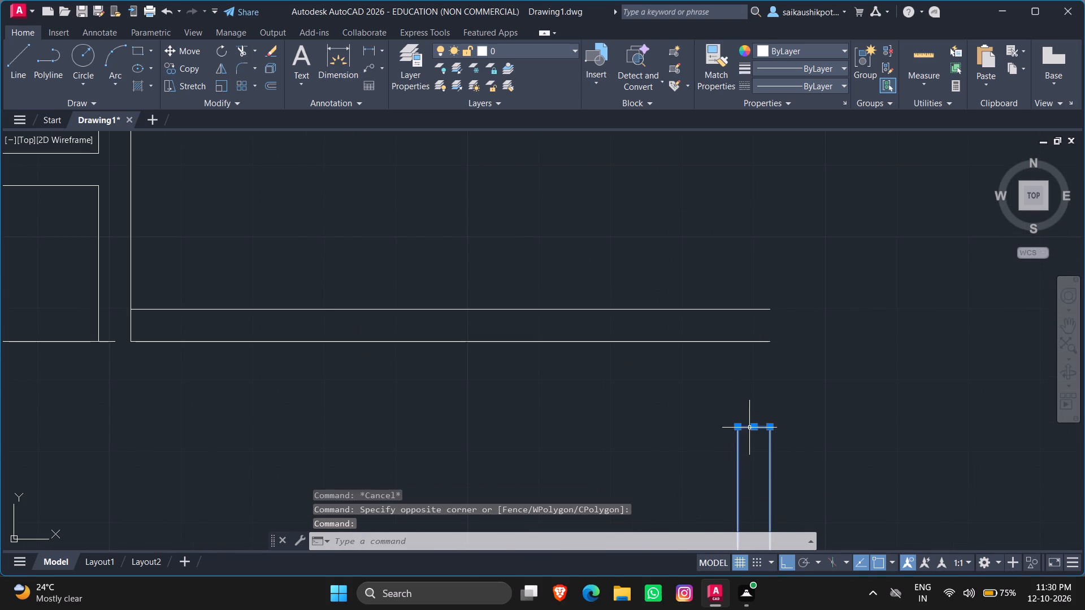
key("Escape")
left_click(755, 429)
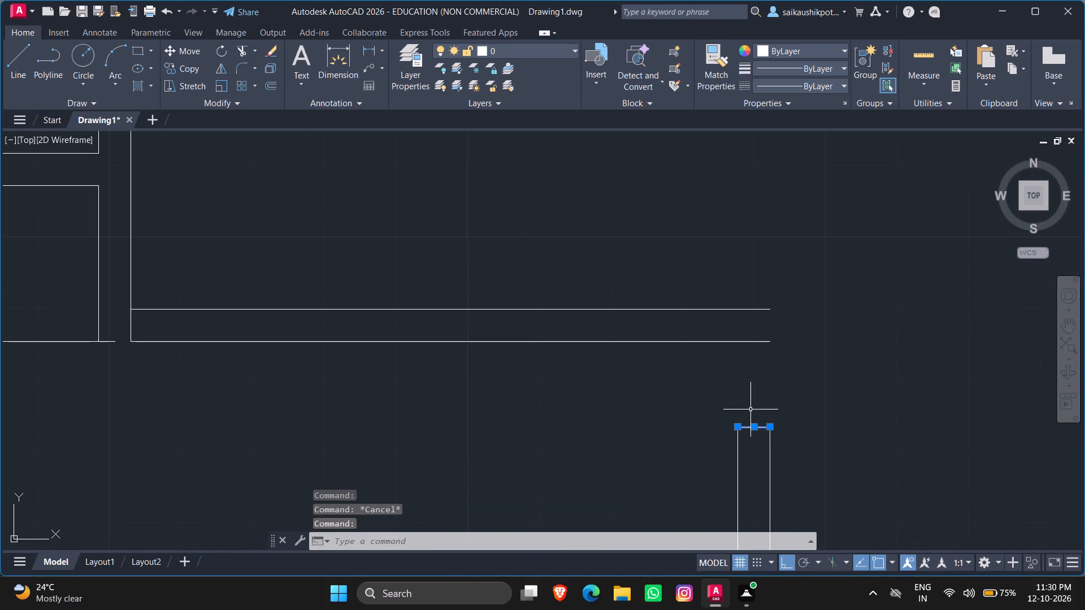
key("Delete")
Extend both faces of the lower vertical wall up to the horizontal partition's upper face.
left_click_drag(785, 443, 766, 445)
left_click(709, 446)
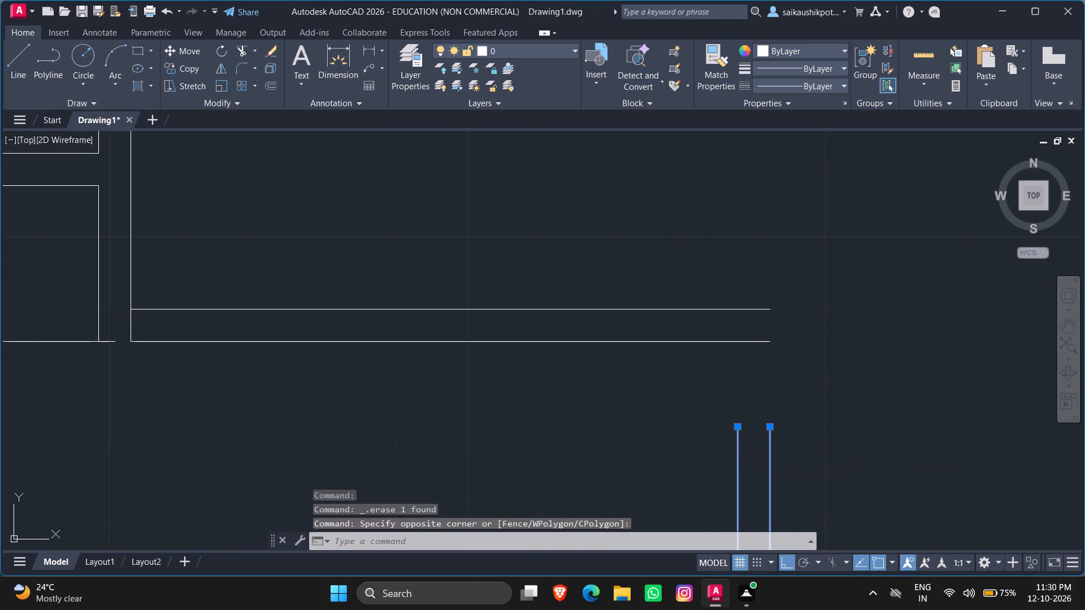
left_click(737, 429)
left_click(737, 313)
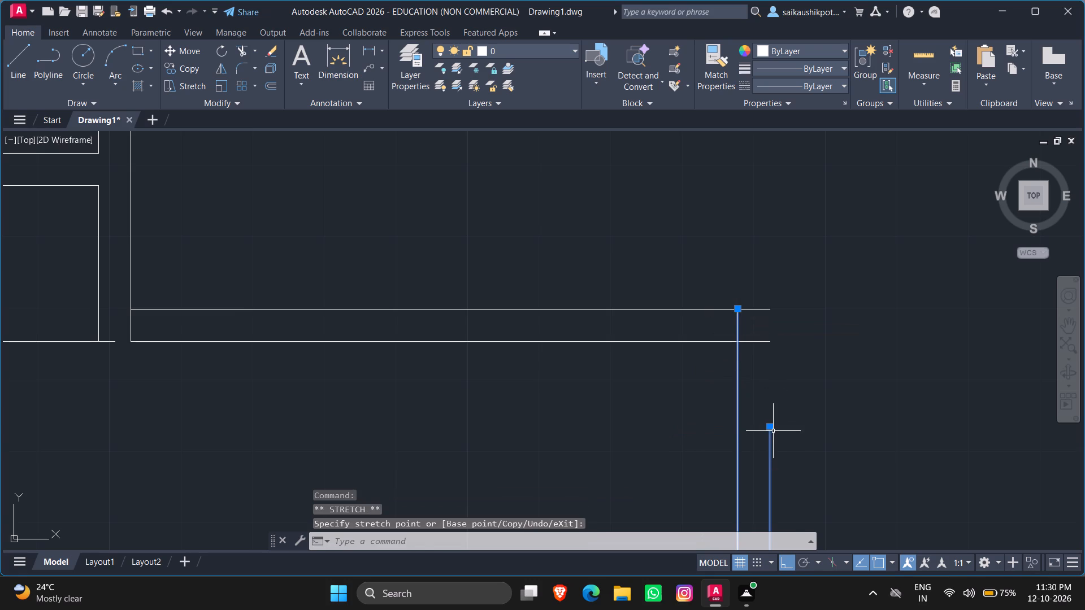
left_click(770, 428)
left_click(762, 307)
key("Escape")
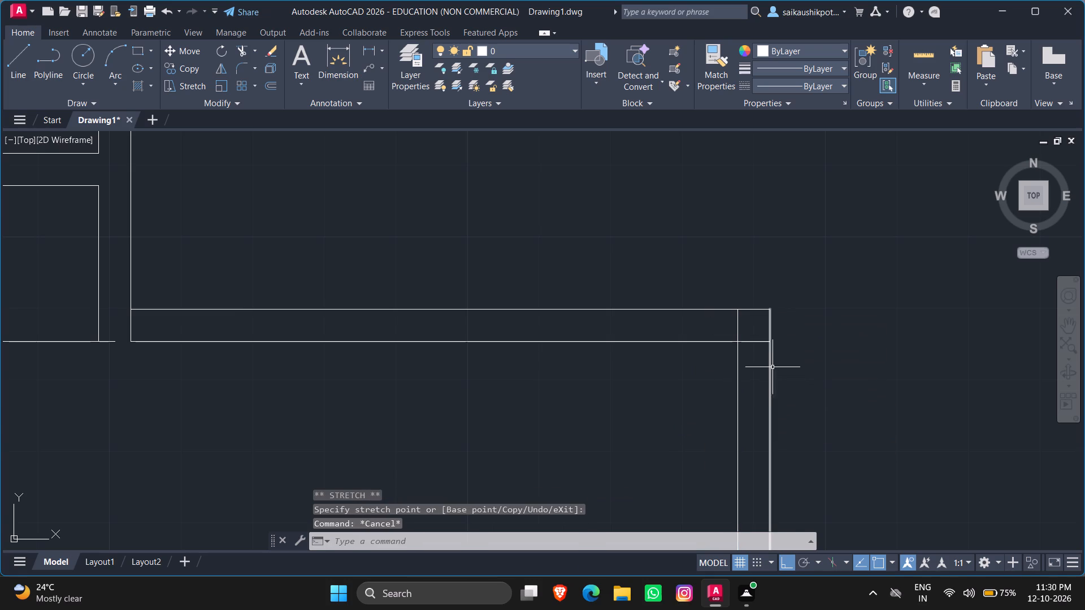
Trim the overlapping inner segments where the horizontal partition meets the lower vertical wall to form a clean corner.
type("TR")
key("Return")
key("Return")
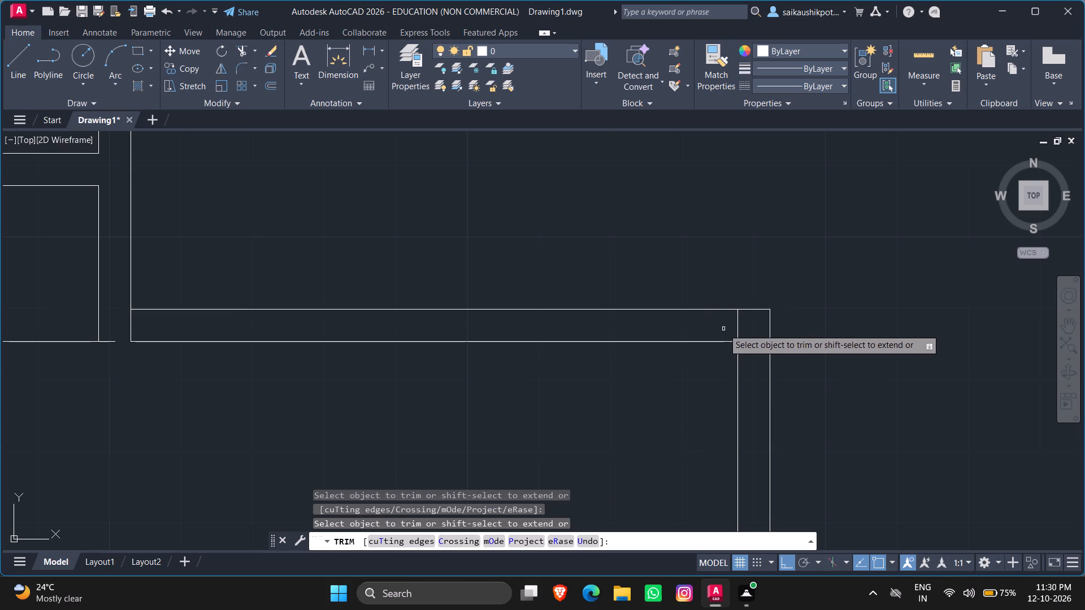
left_click_drag(725, 329, 754, 364)
key("Escape")
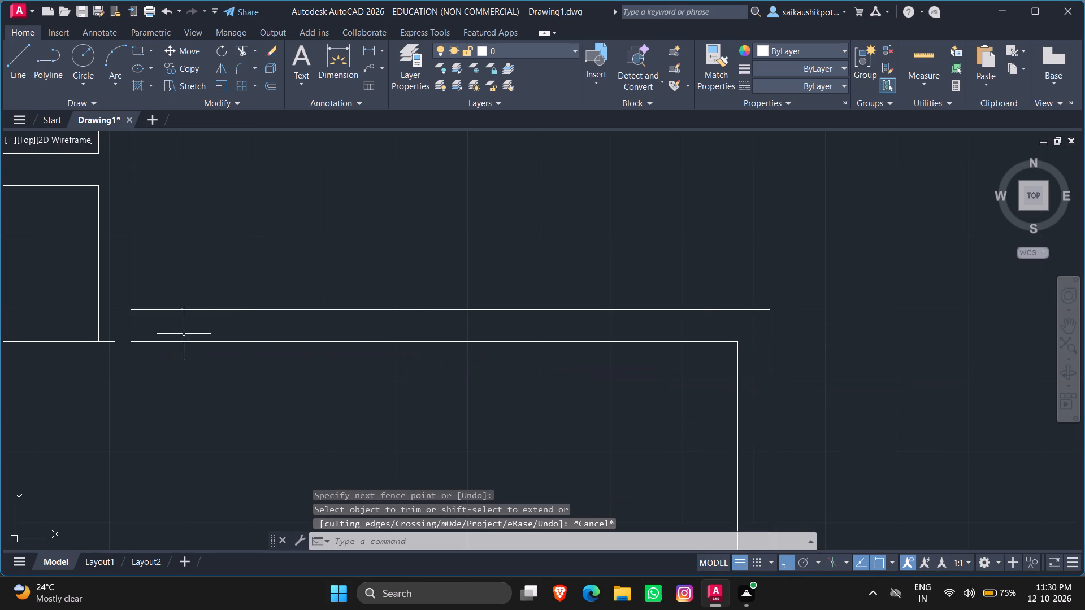
Stretch the stub of the small room's bottom line across the vertical partition to meet its outer face.
left_click(114, 342)
left_click(116, 343)
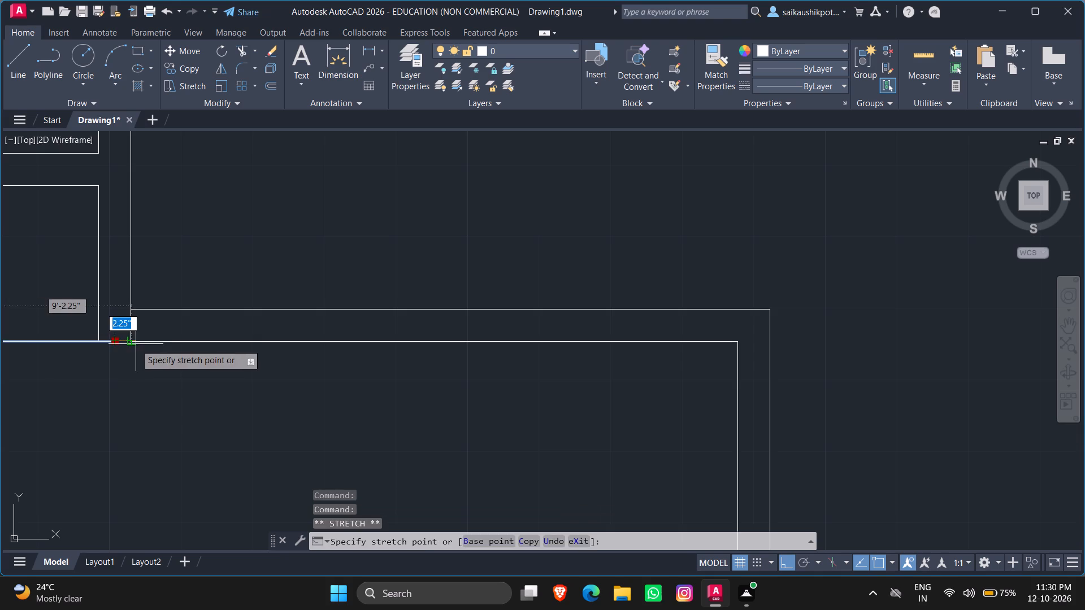
left_click(136, 344)
key("Escape")
Trim the vertical partition's outer face between the two faces of the horizontal partition.
type("TR")
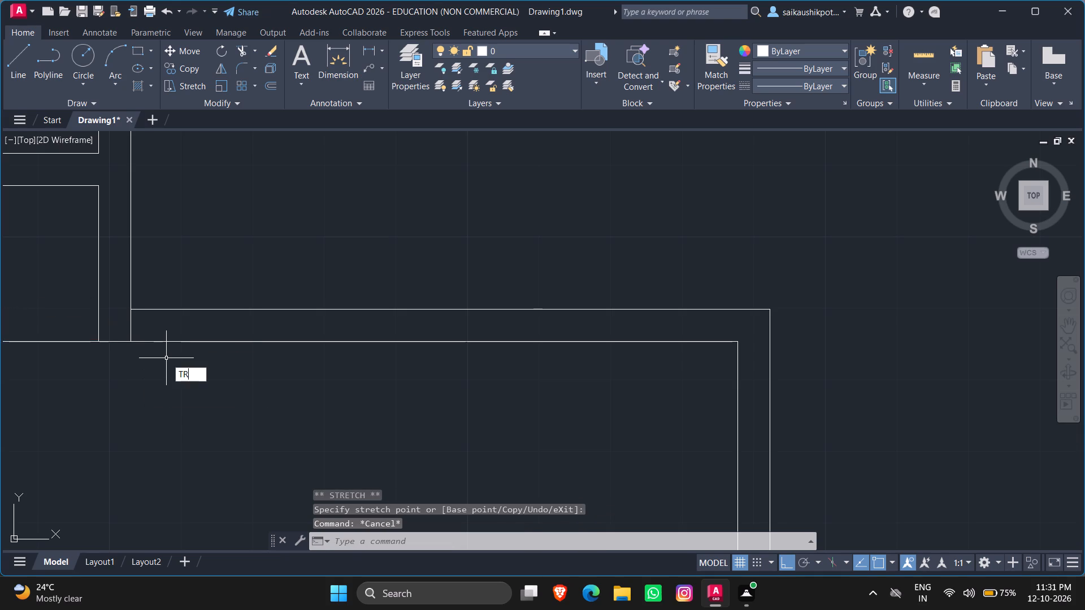
key("Return")
key("Return")
left_click(139, 326)
left_click(133, 326)
left_click(129, 326)
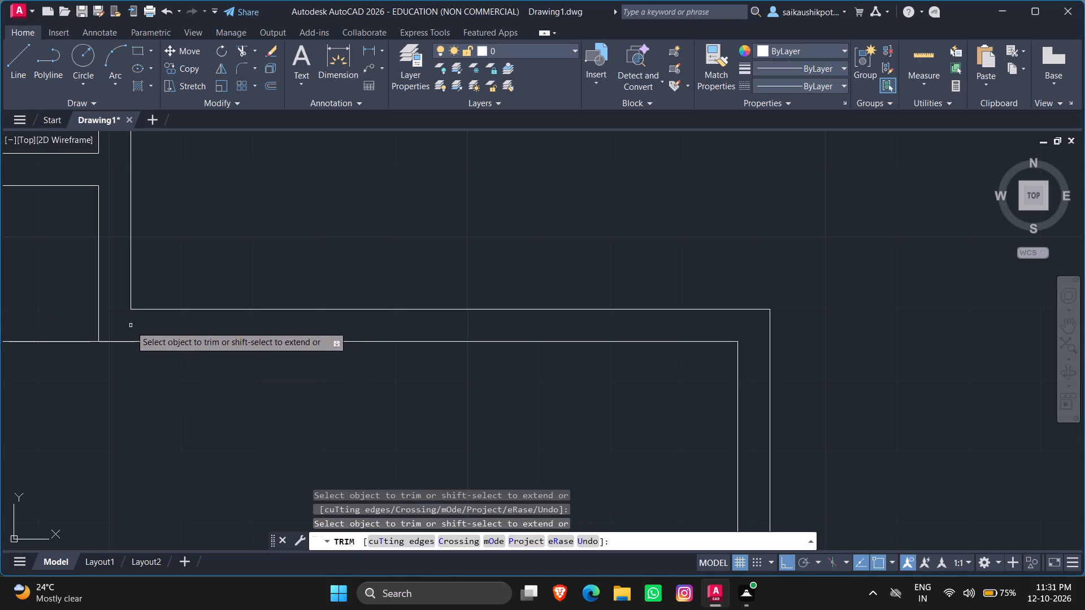
scroll(193, 337, "down", 4)
scroll(312, 403, "down", 2)
scroll(277, 381, "up", 3)
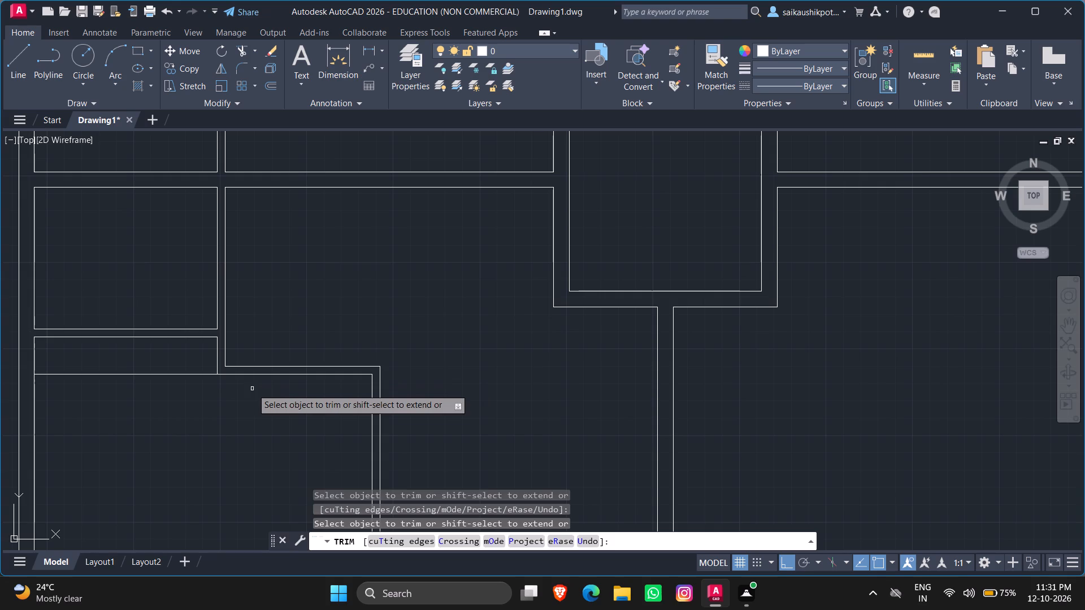
key("Escape")
key("Escape")
key("Escape")
key("Escape")
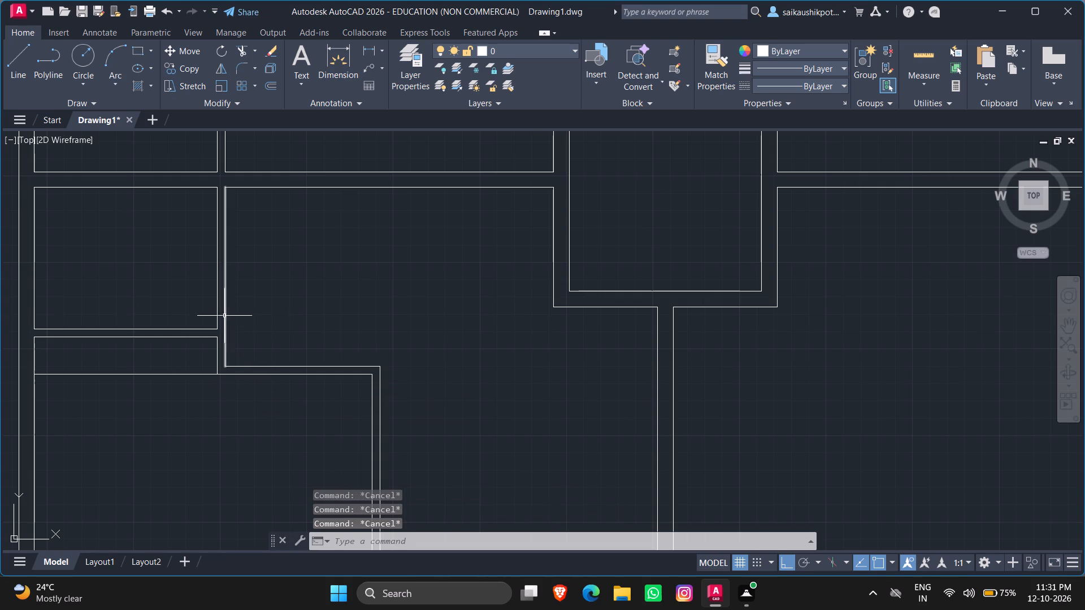
Measure the width and height of the lower-left room with quick measure.
scroll(229, 321, "up", 2)
scroll(229, 338, "down", 2)
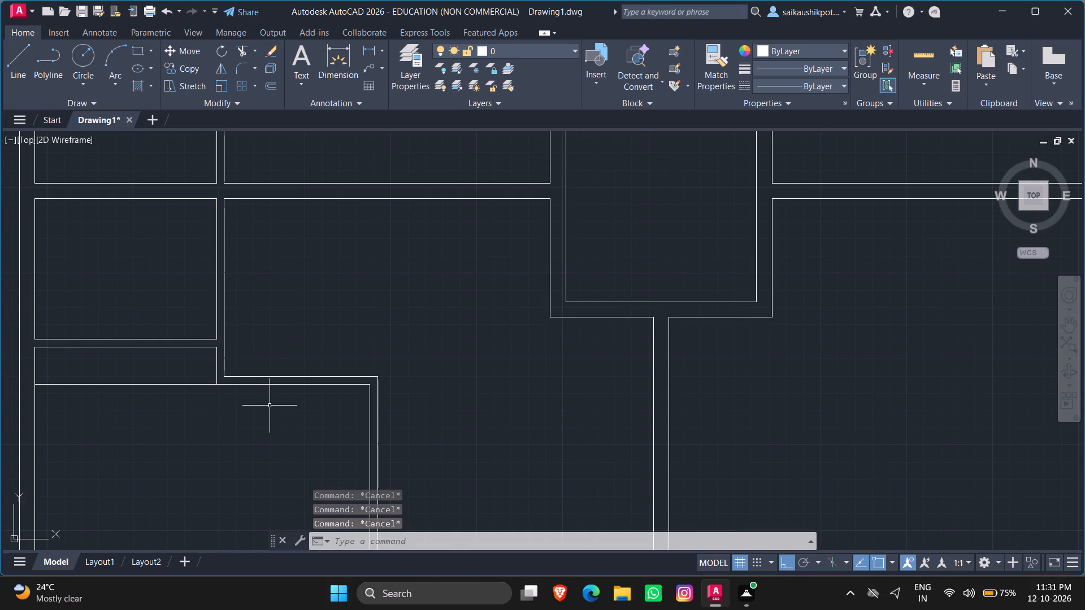
scroll(299, 389, "up", 1)
scroll(448, 334, "down", 4)
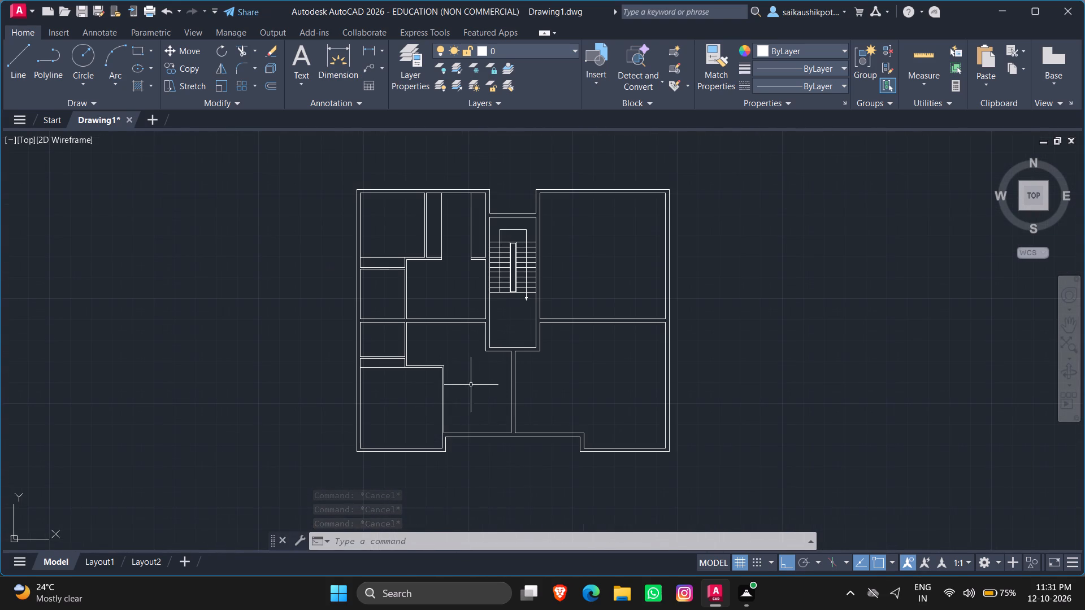
left_click(908, 60)
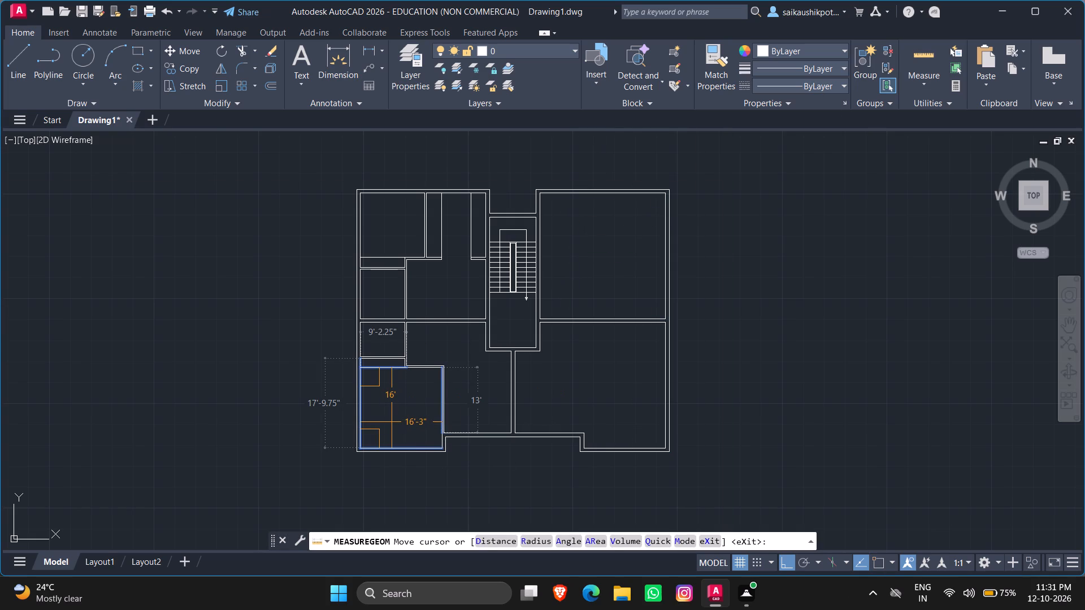
key("Escape")
key("Escape")
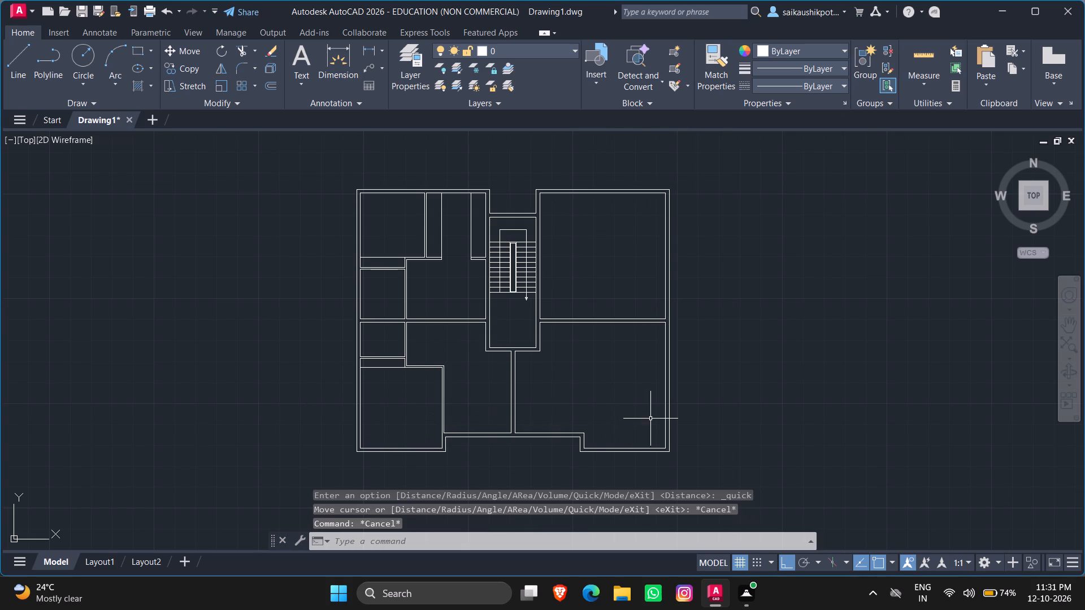
key("Escape")
key("Escape")
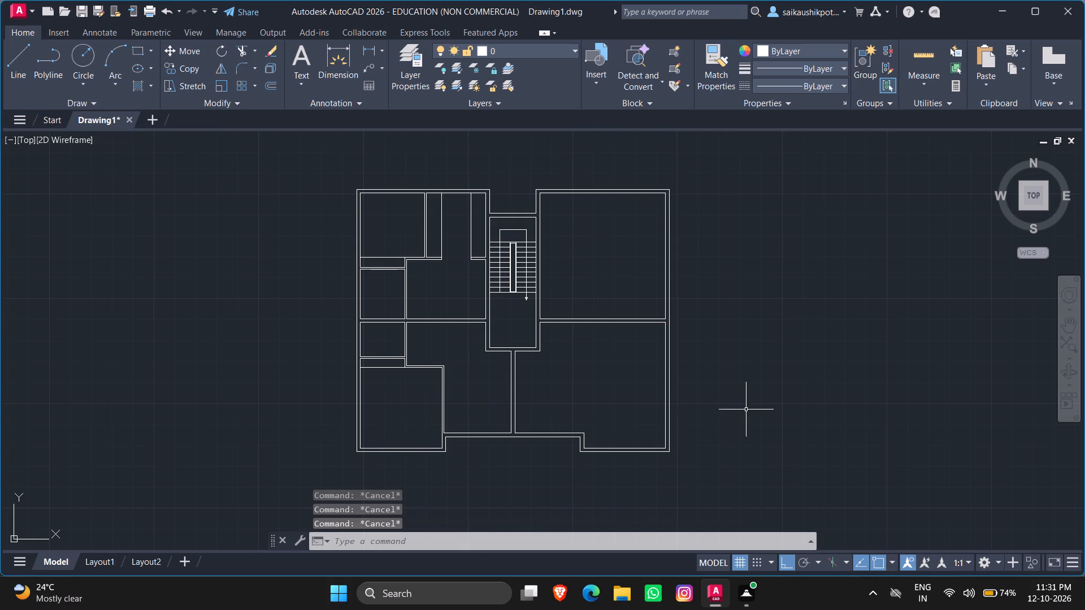
key("Escape")
key("Escape")
Offset the inner face of the lower-right room's bottom wall upward by 16'3".
key("o")
key("Return")
type("16'3")
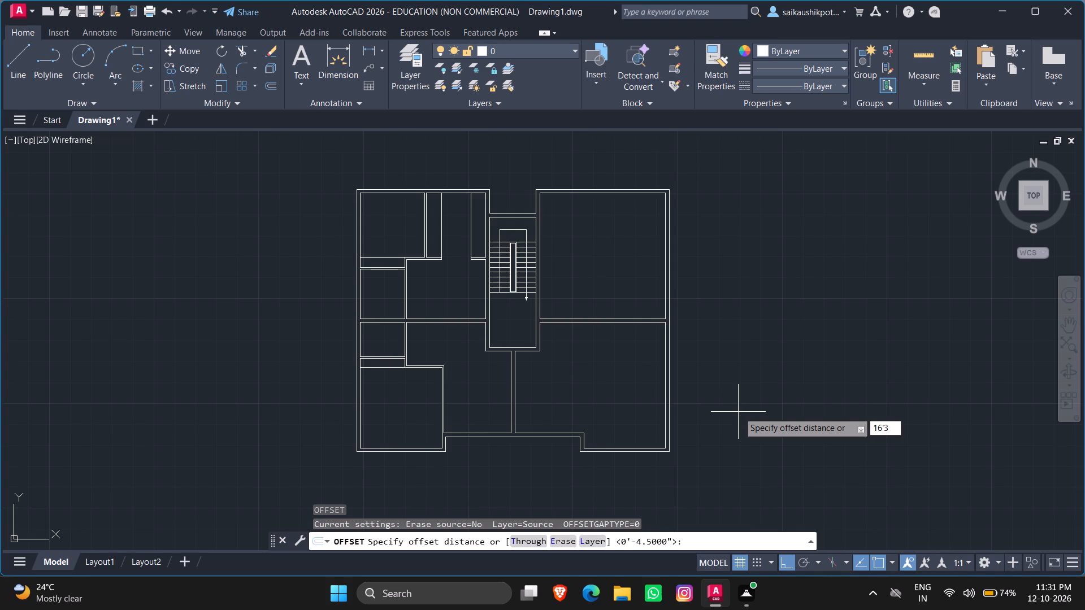
key("shift+quotedbl")
key("Return")
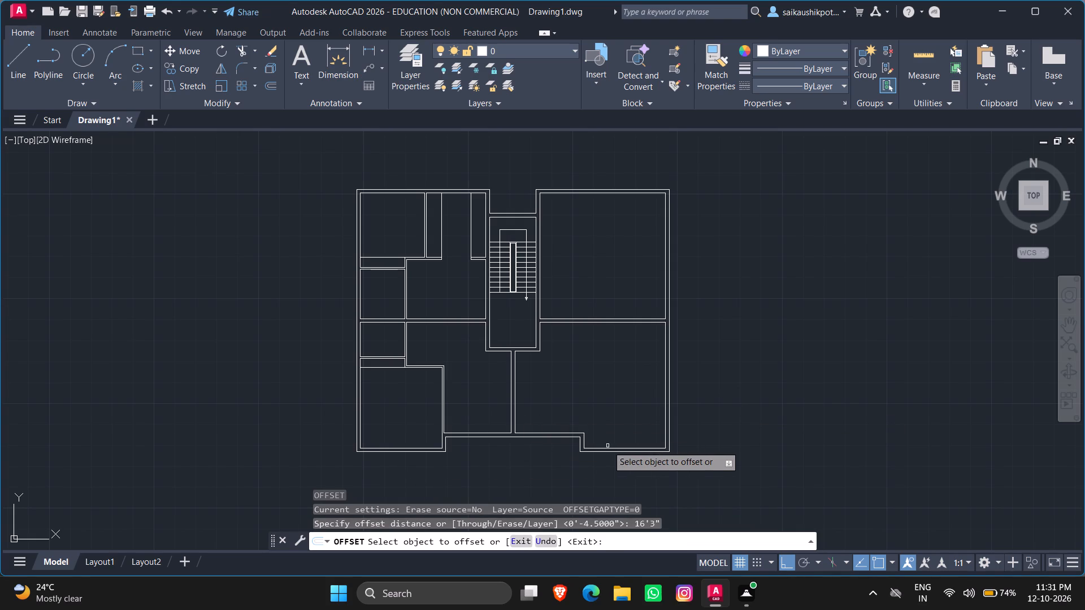
left_click(613, 447)
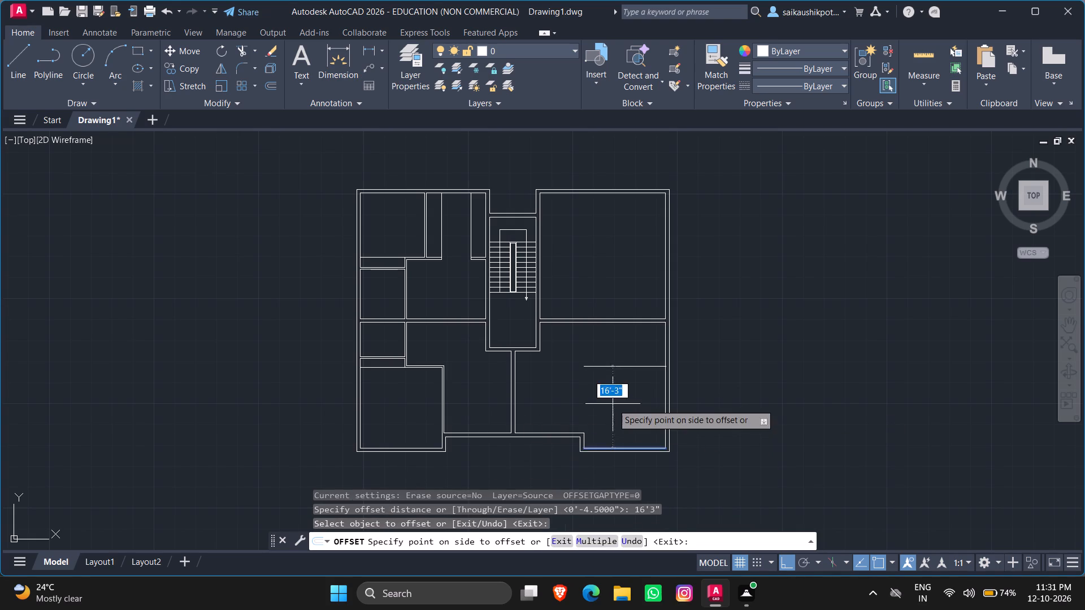
left_click(613, 404)
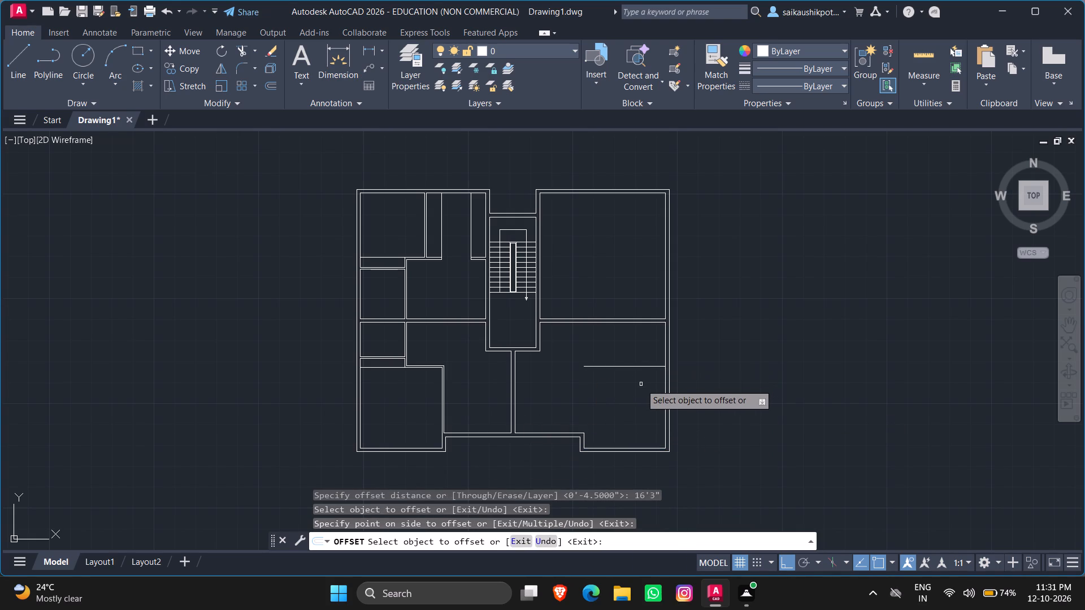
key("Escape")
key("Escape")
key("Escape")
key("Escape")
key("Escape")
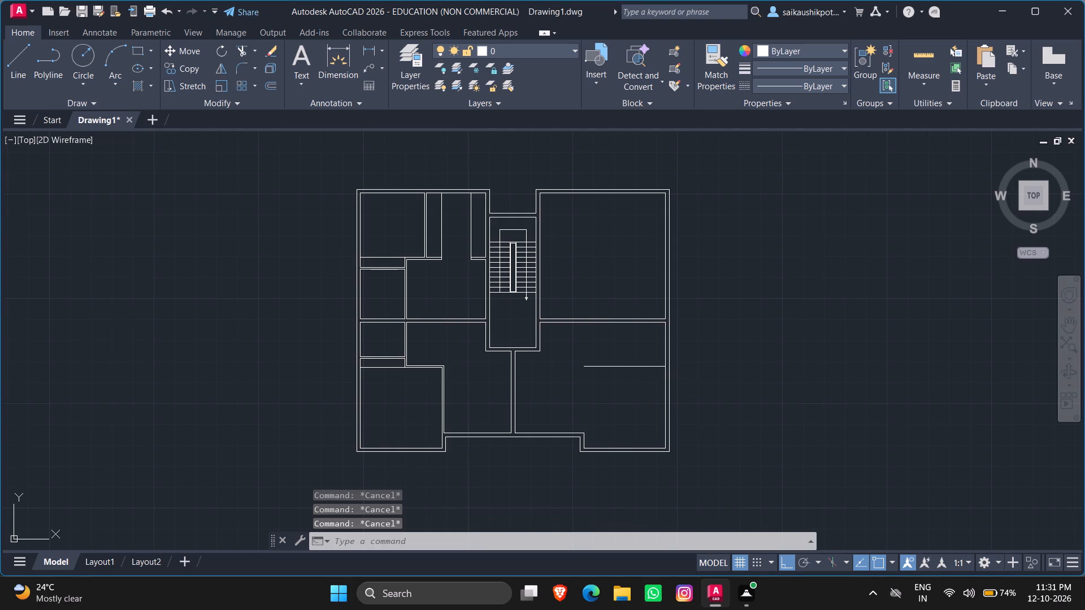
Draw a vertical line from the offset line's free end down to the inner corner of the stepped bottom wall.
scroll(614, 361, "up", 1)
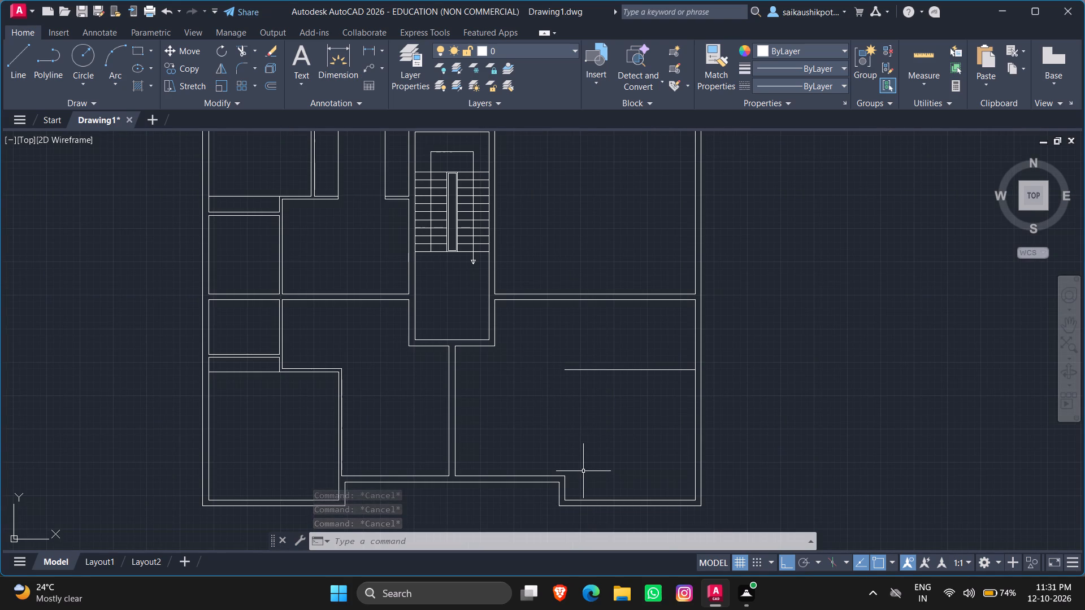
key("l")
key("Return")
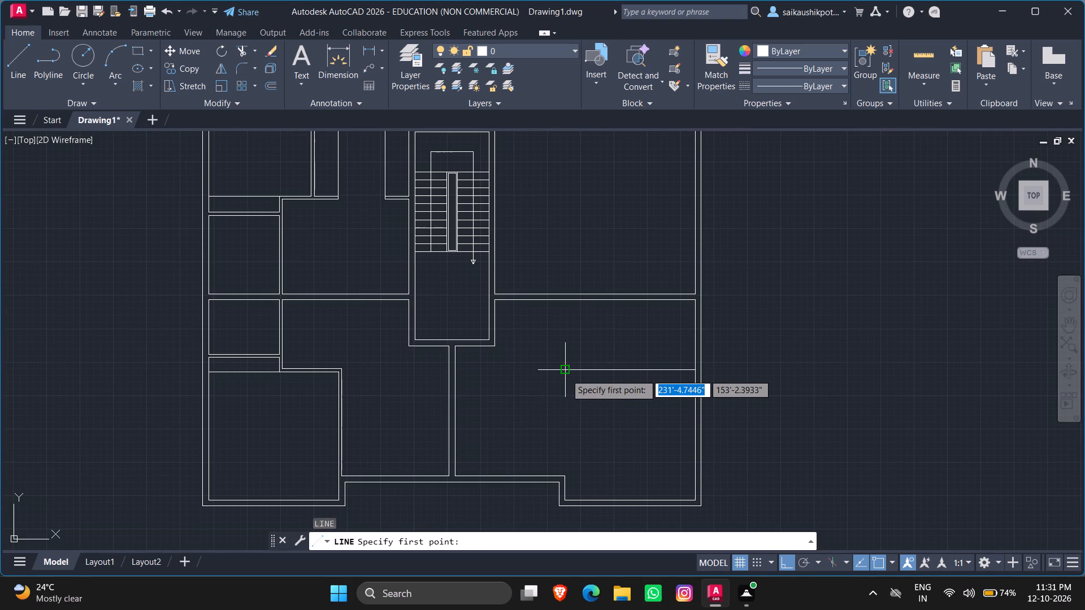
left_click(564, 373)
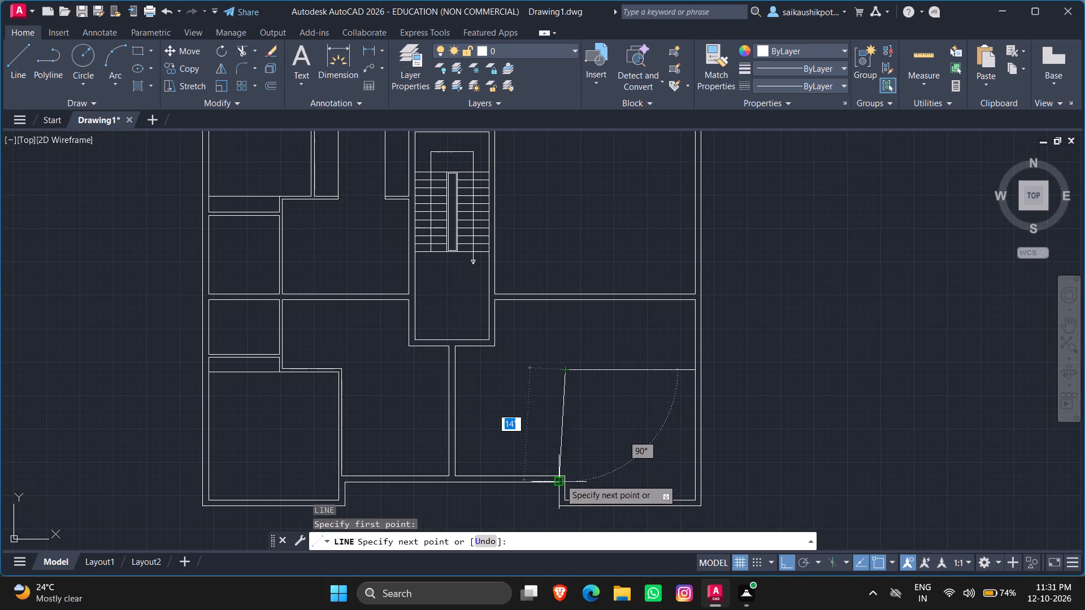
left_click(566, 472)
key("Escape")
key("Escape")
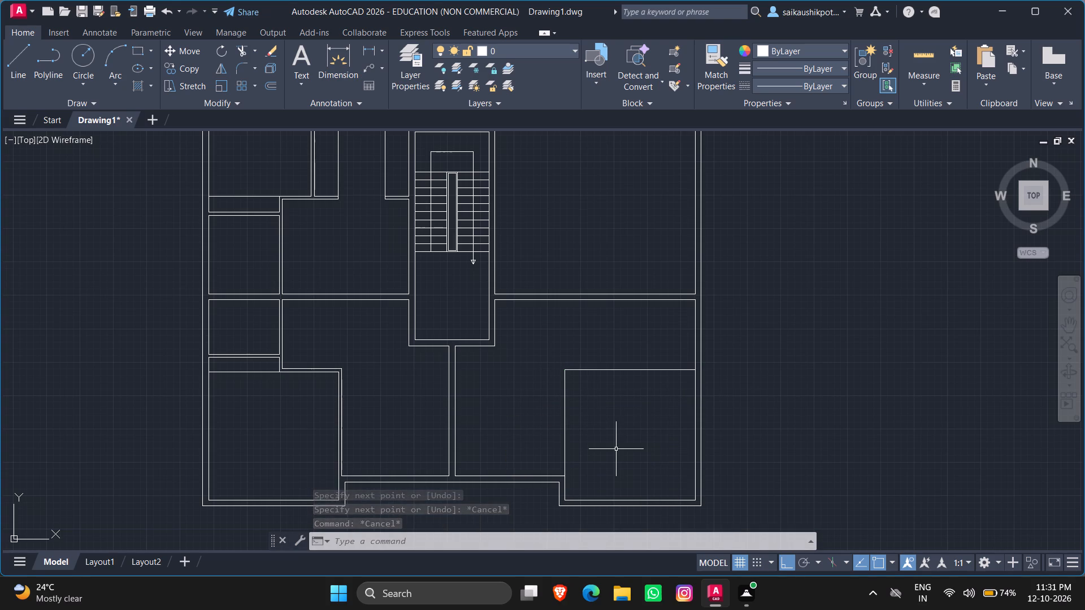
Offset the new vertical line 4.5" outward, away from the lower-right room, to form a double-line partition.
key("o")
key("Return")
type("4.5")
key("shift+quotedbl")
key("Return")
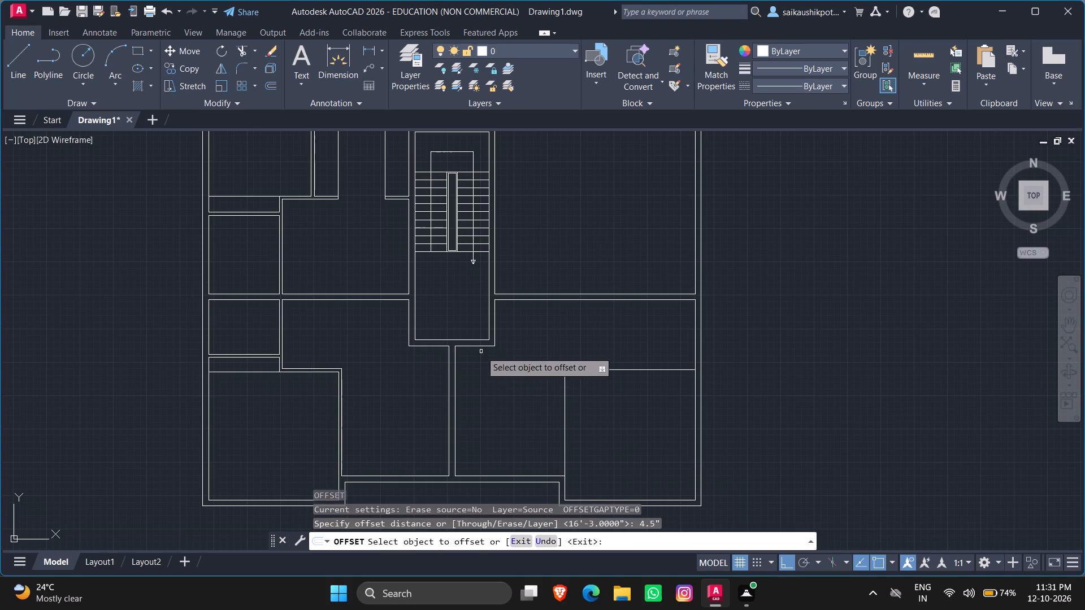
left_click(565, 419)
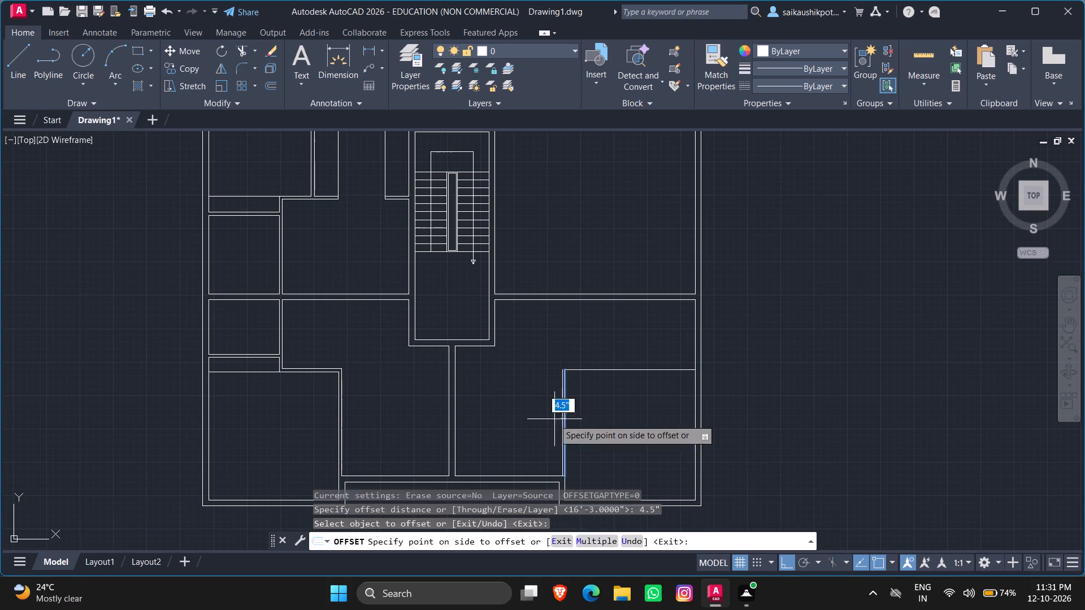
left_click(552, 419)
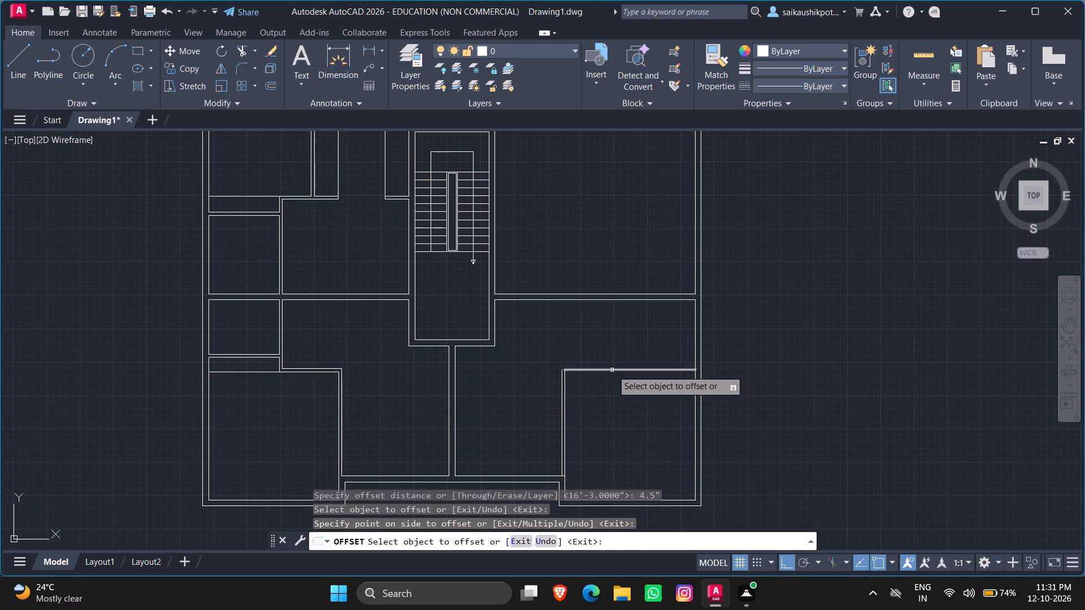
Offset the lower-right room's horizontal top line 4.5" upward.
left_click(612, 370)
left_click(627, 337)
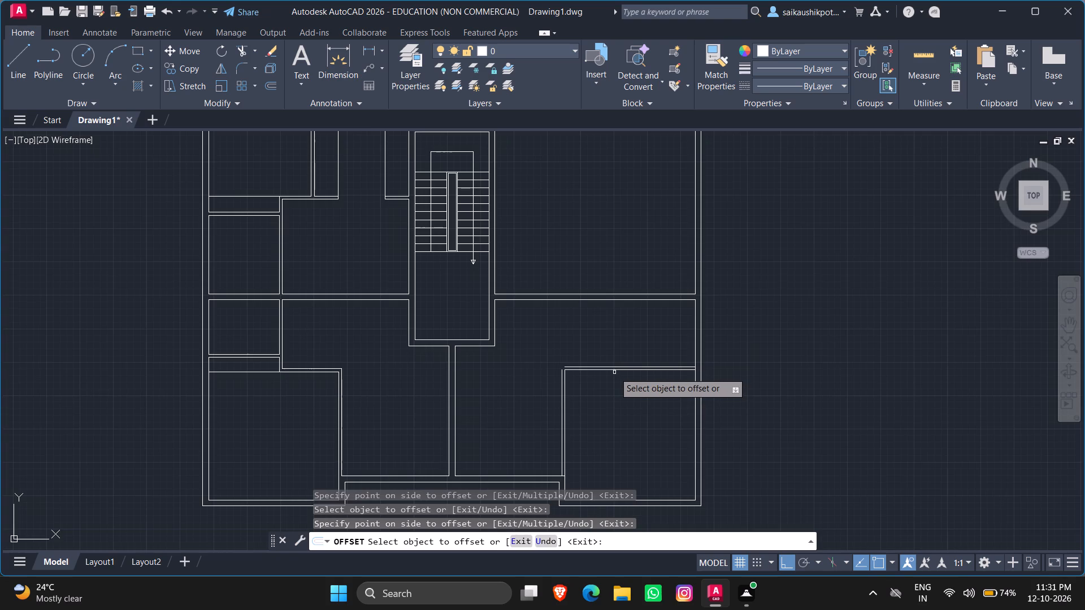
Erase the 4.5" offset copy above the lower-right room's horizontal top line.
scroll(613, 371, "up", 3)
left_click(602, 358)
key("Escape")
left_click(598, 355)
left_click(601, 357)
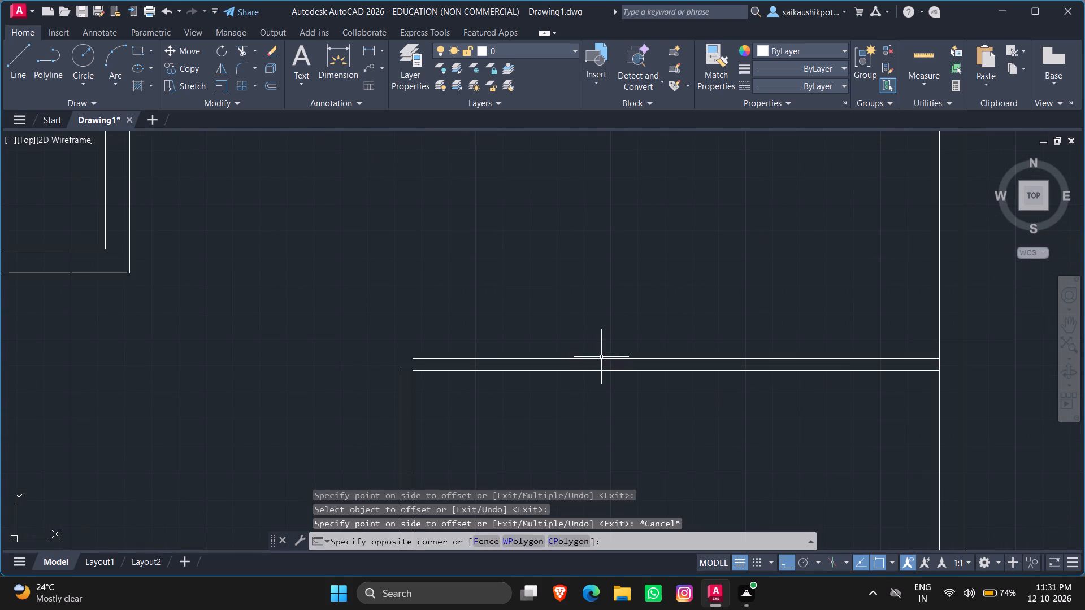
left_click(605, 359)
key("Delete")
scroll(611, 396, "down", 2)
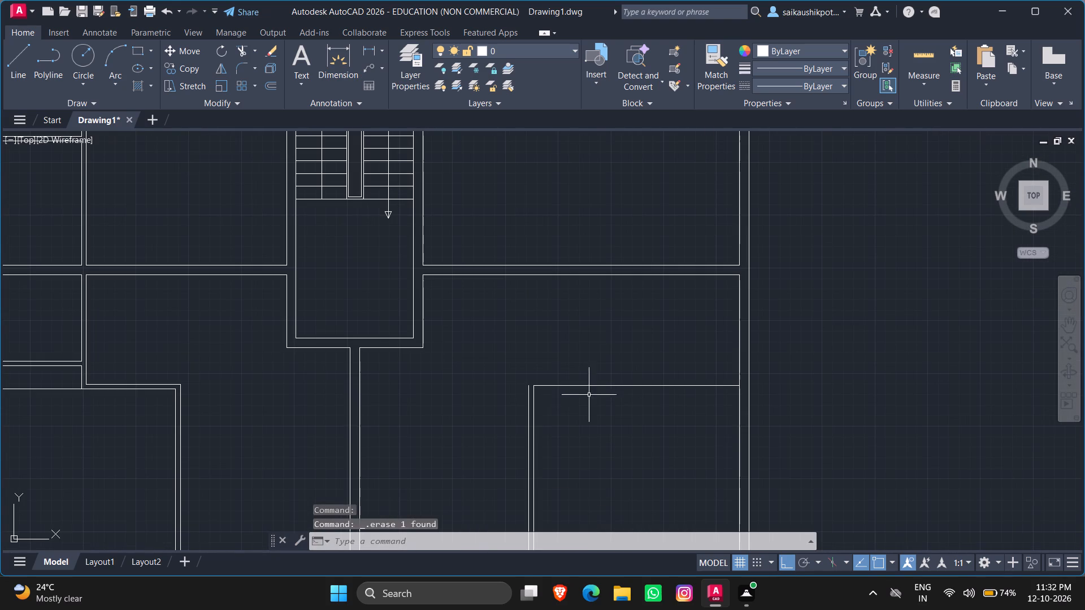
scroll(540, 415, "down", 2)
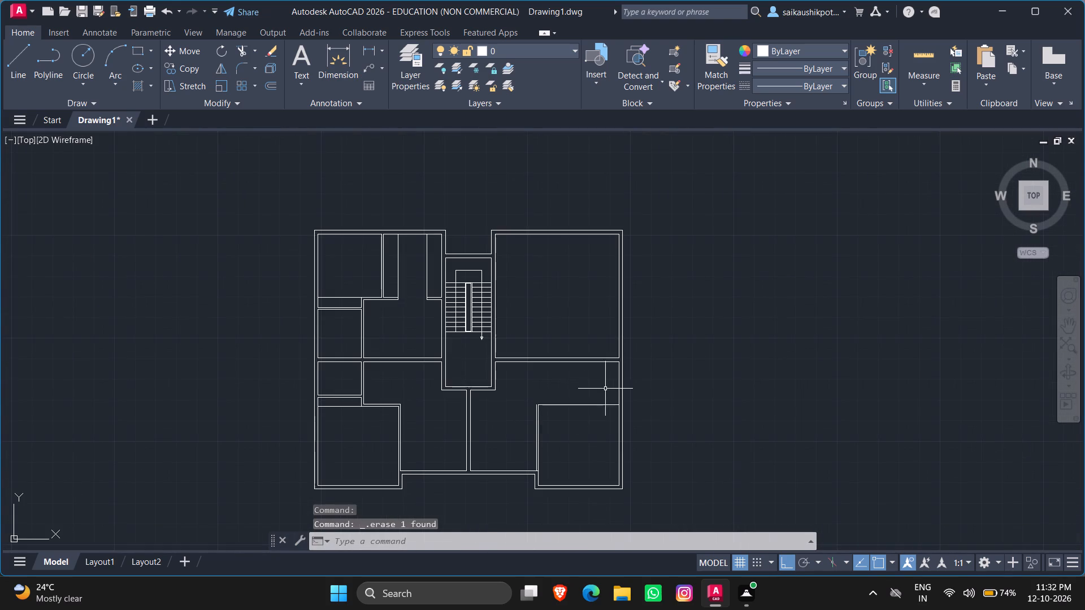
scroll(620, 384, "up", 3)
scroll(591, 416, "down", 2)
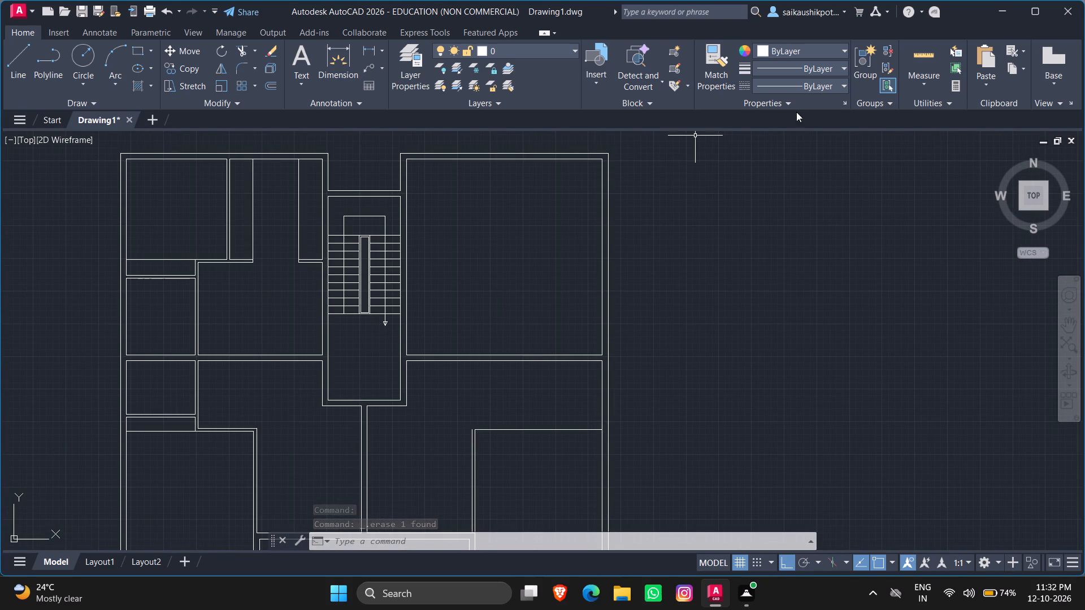
Quick-measure the width and height of the small room along the left outer wall, just below the central horizontal wall.
left_click(935, 52)
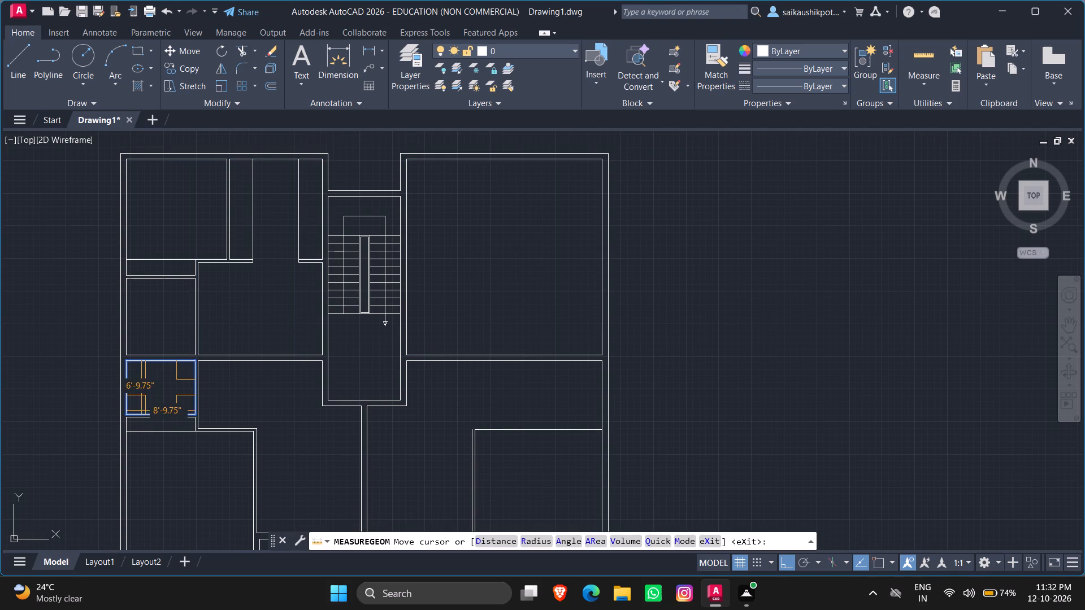
key("Escape")
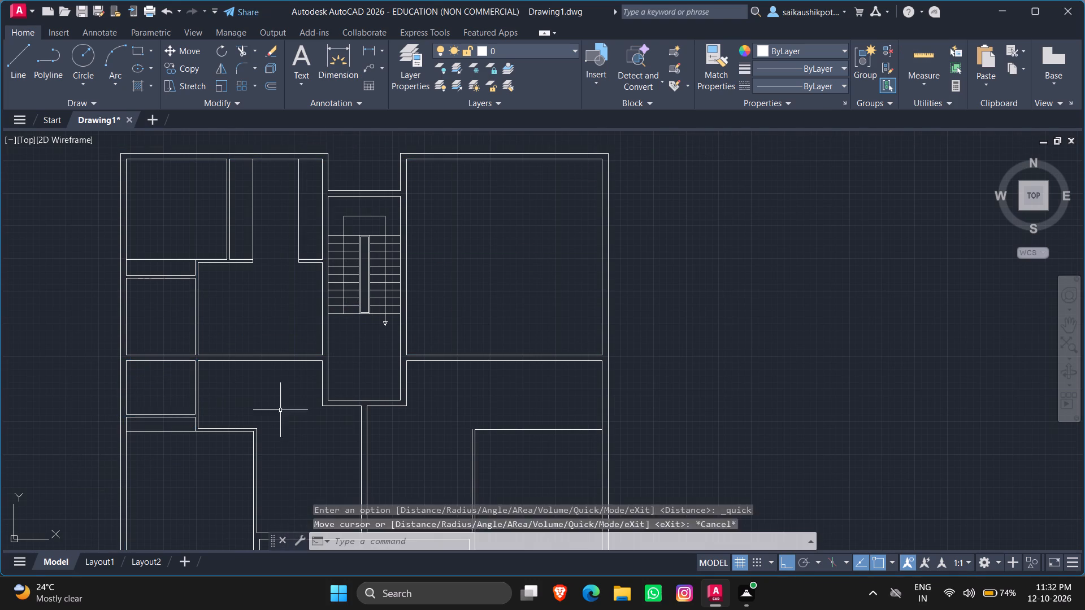
key("Escape")
key("Escape")
key("Escape")
key("Escape")
key("Escape")
key("Escape")
Offset the inner line of the right outer wall 9' inward, beside the lower-right room.
key("o")
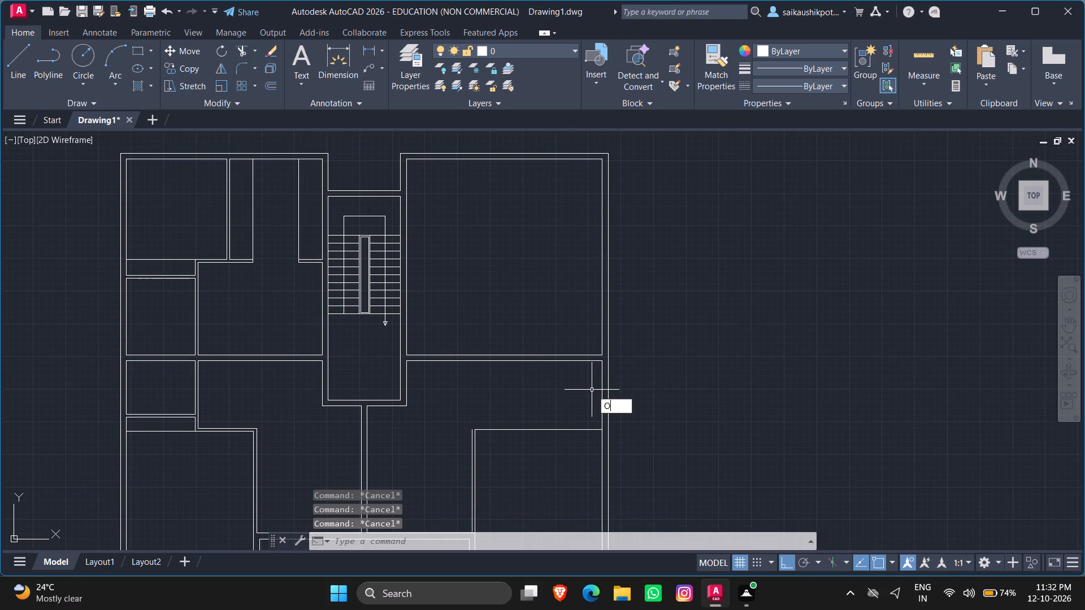
key("Return")
type("9'")
key("Return")
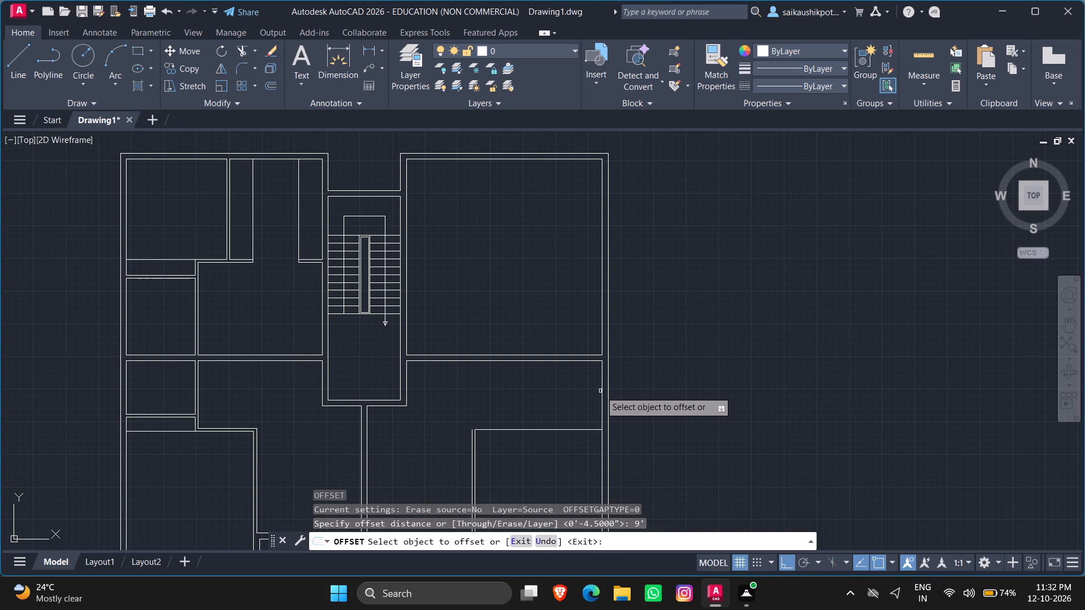
left_click(603, 394)
left_click(558, 398)
key("Escape")
key("Escape")
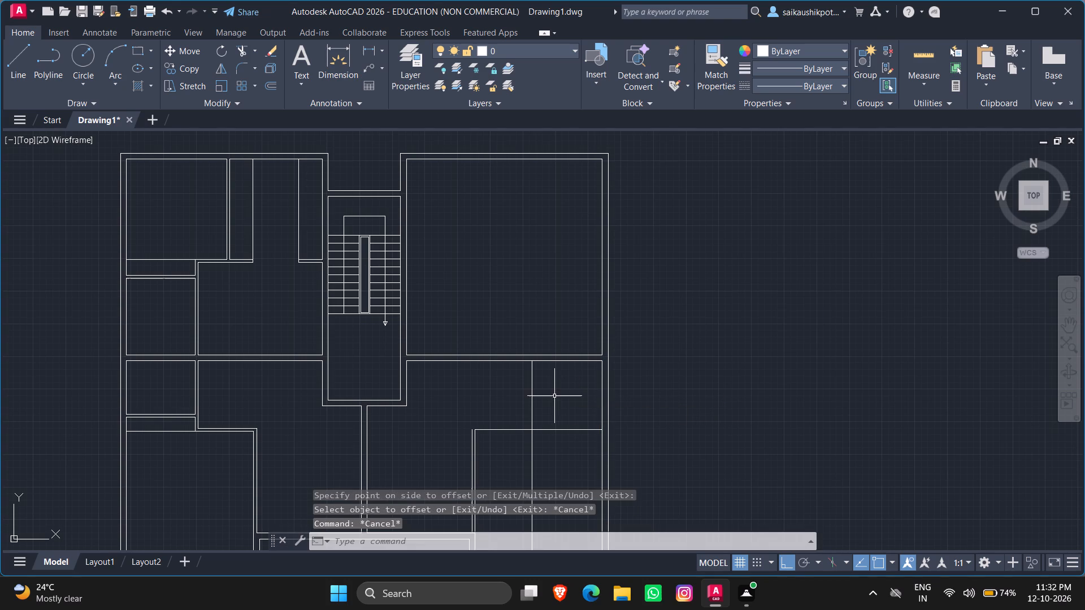
Trim the 9' offset line below the lower-right room's horizontal top line.
type("TR")
key("Return")
key("Return")
left_click(533, 446)
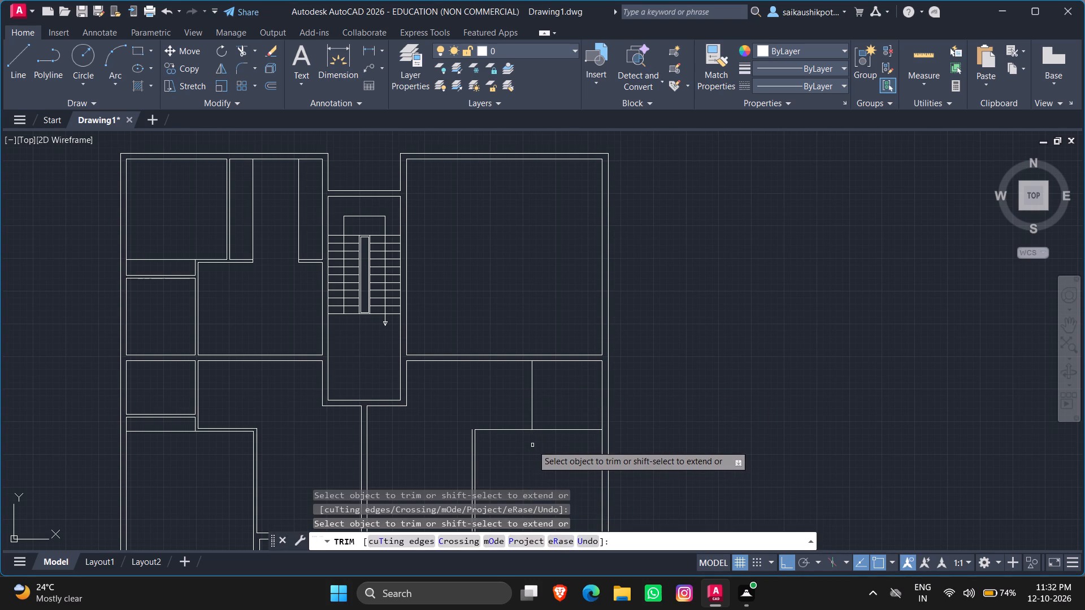
key("Escape")
key("Escape")
key("Escape")
key("Escape")
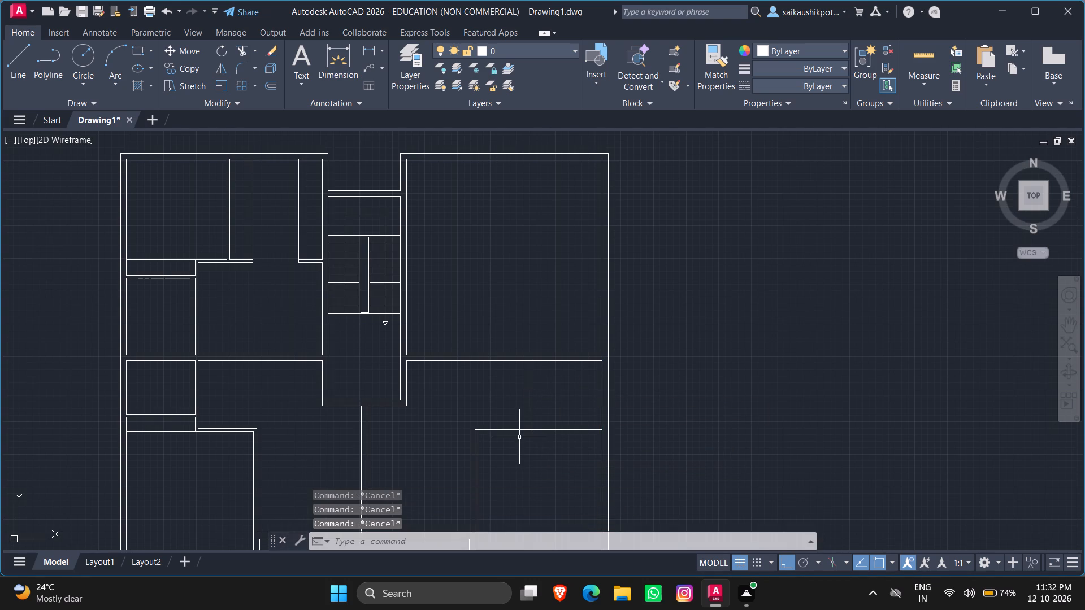
key("Escape")
Offset the lower-right room's horizontal top line 2.25" to each side, above and below.
key("o")
key("Return")
type("2.25")
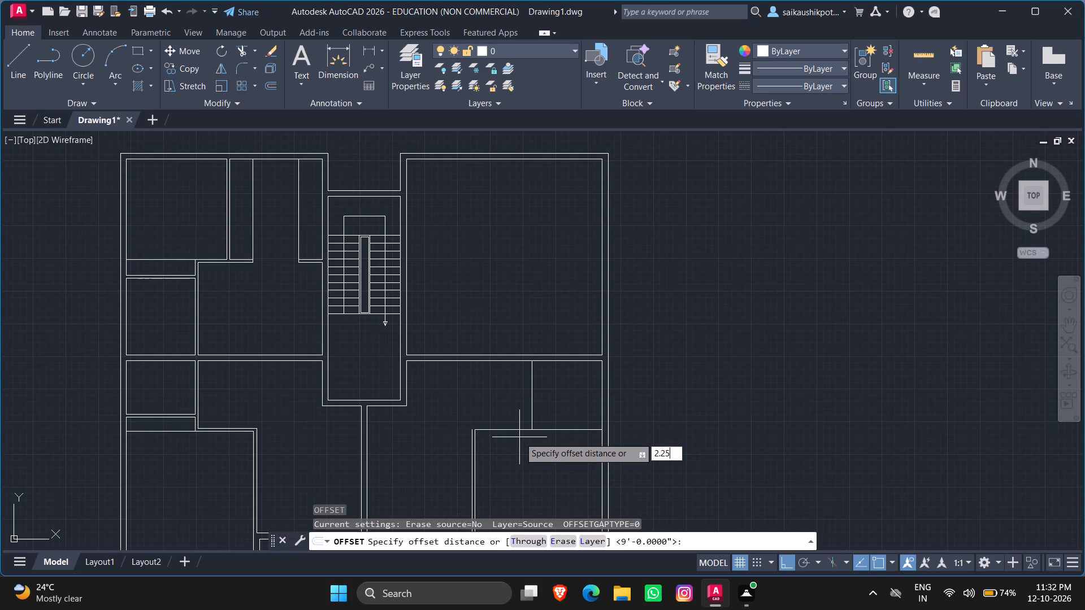
key("shift+quotedbl")
key("Return")
scroll(507, 433, "up", 2)
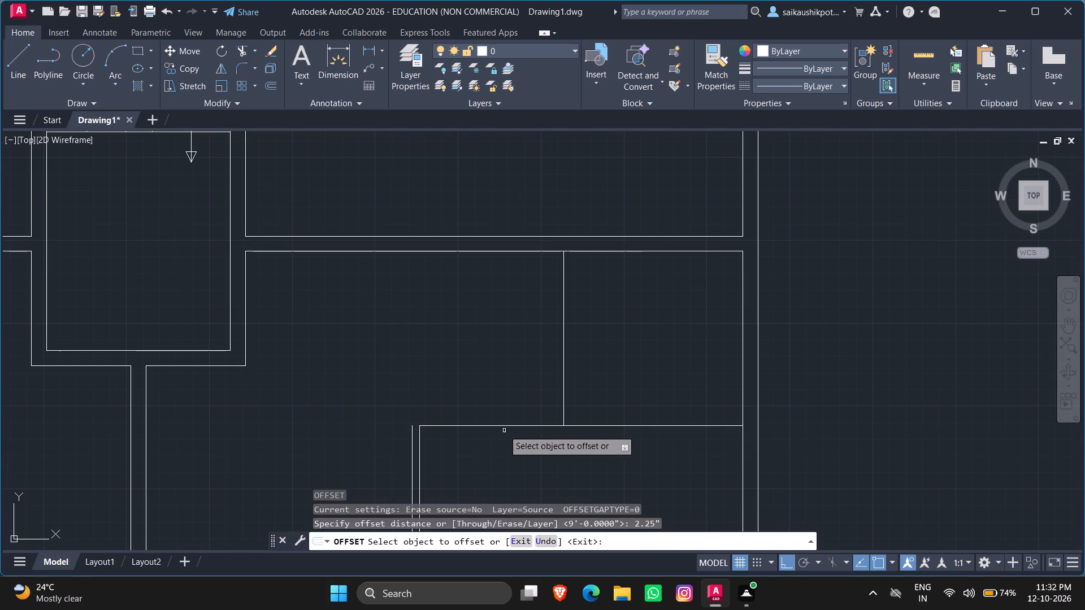
left_click(498, 426)
left_click(504, 409)
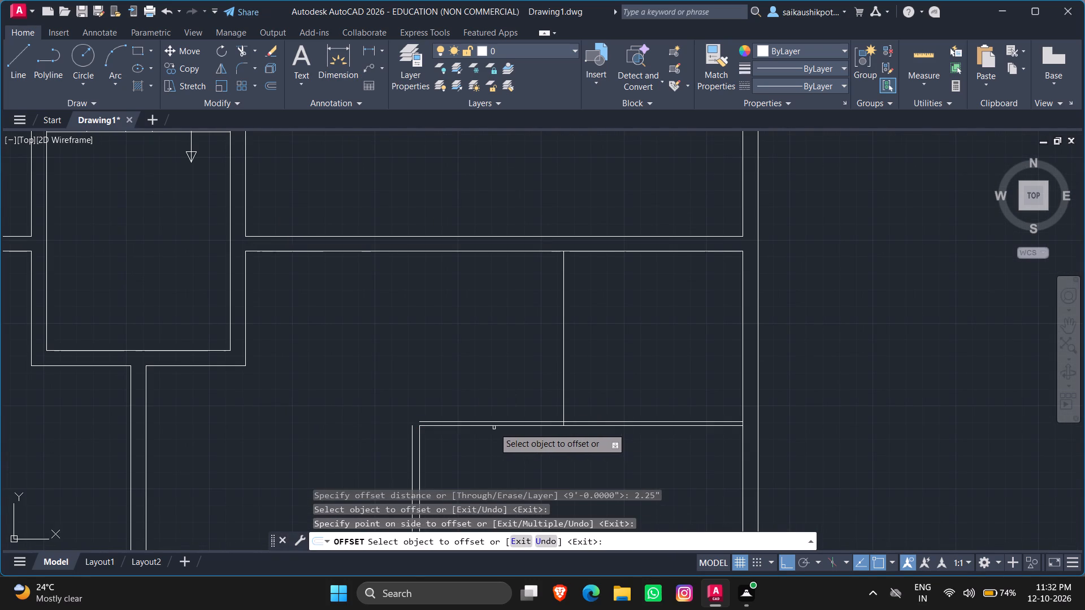
left_click(494, 428)
left_click(499, 444)
left_click(494, 425)
left_click(498, 452)
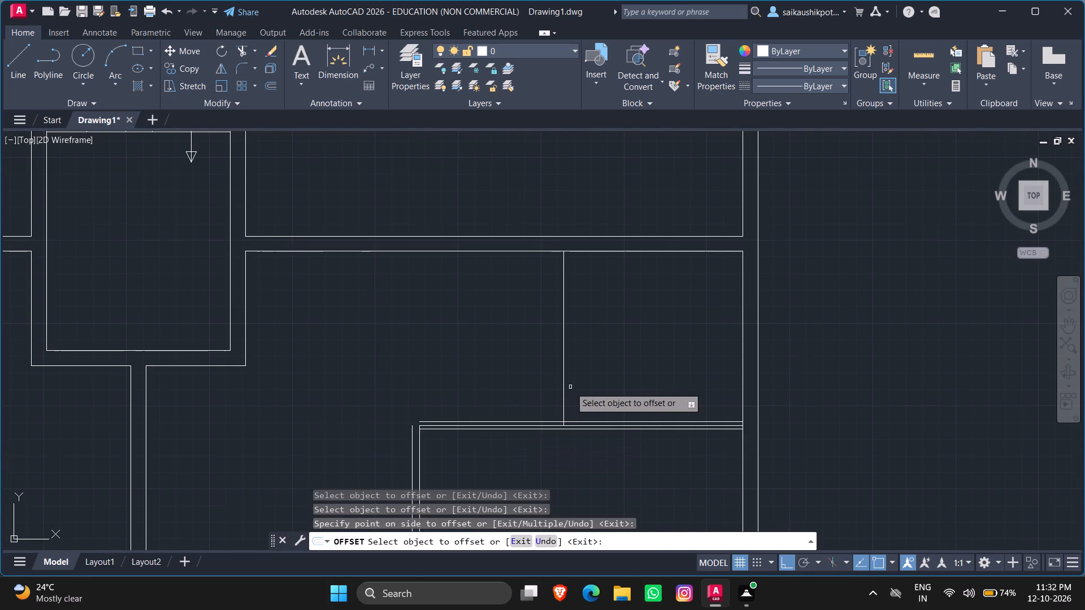
Offset the vertical line above the lower-right room 2.25" to each side.
left_click(563, 381)
left_click(580, 385)
left_click(563, 386)
left_click(507, 386)
key("Escape")
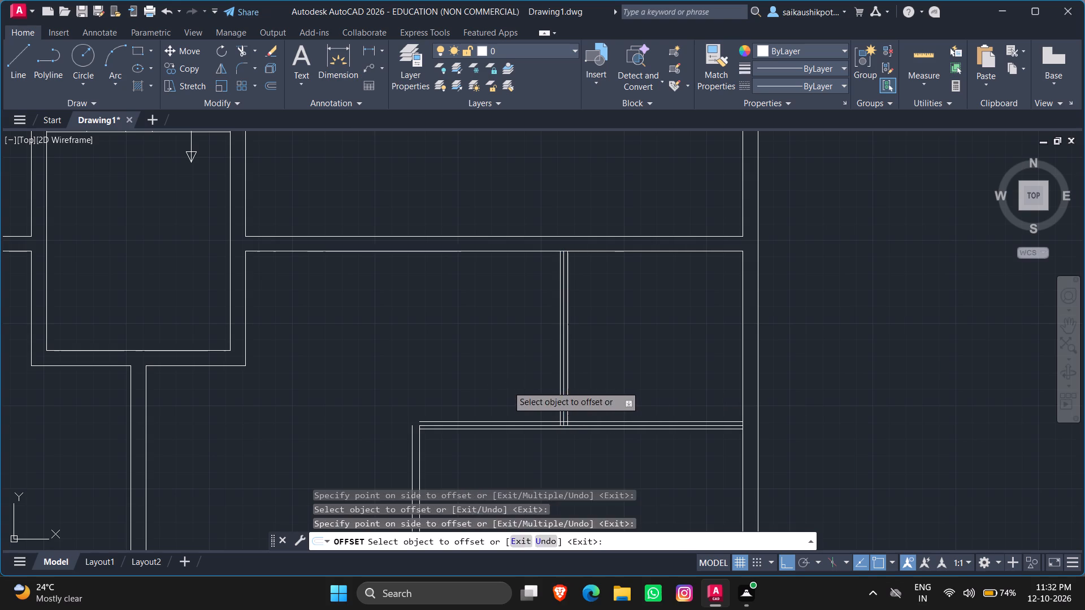
key("Escape")
Fillet the outer vertical partition line and the upper horizontal offset line into a sharp corner at the lower-right room.
scroll(466, 460, "up", 1)
scroll(359, 416, "up", 1)
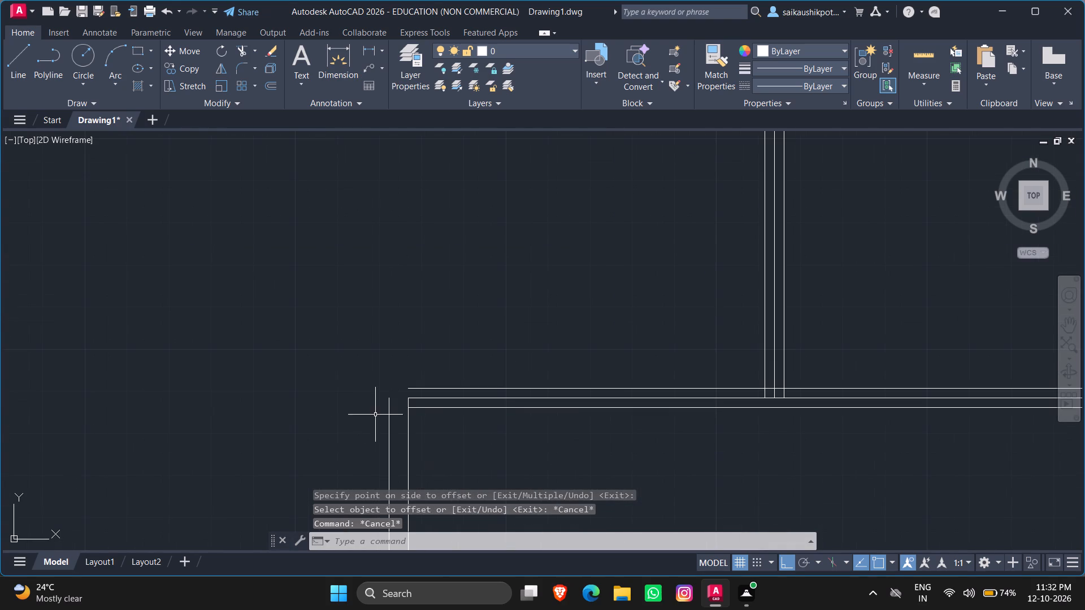
type("FILLET")
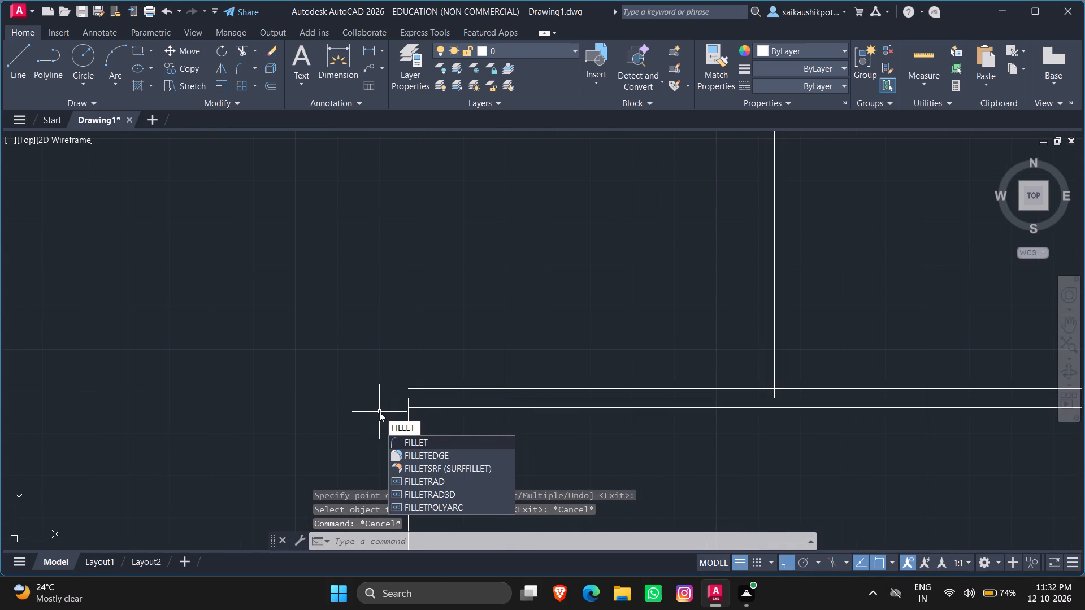
key("Return")
left_click(388, 405)
left_click(409, 389)
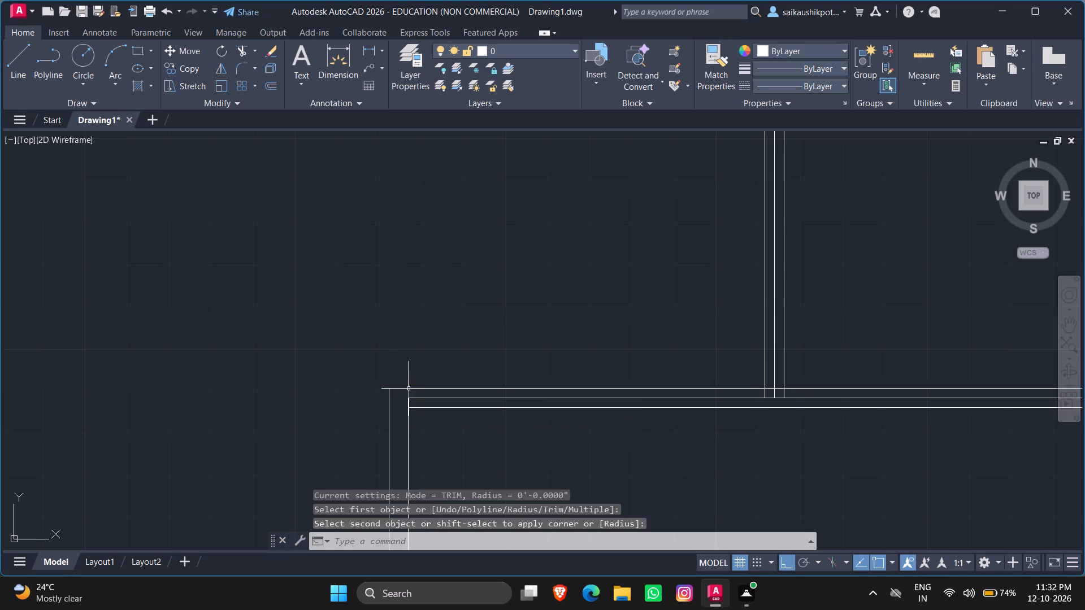
key("Escape")
Trim away the horizontal partition's centre line and the short vertical stub inside the lower-right room's corner.
key("t")
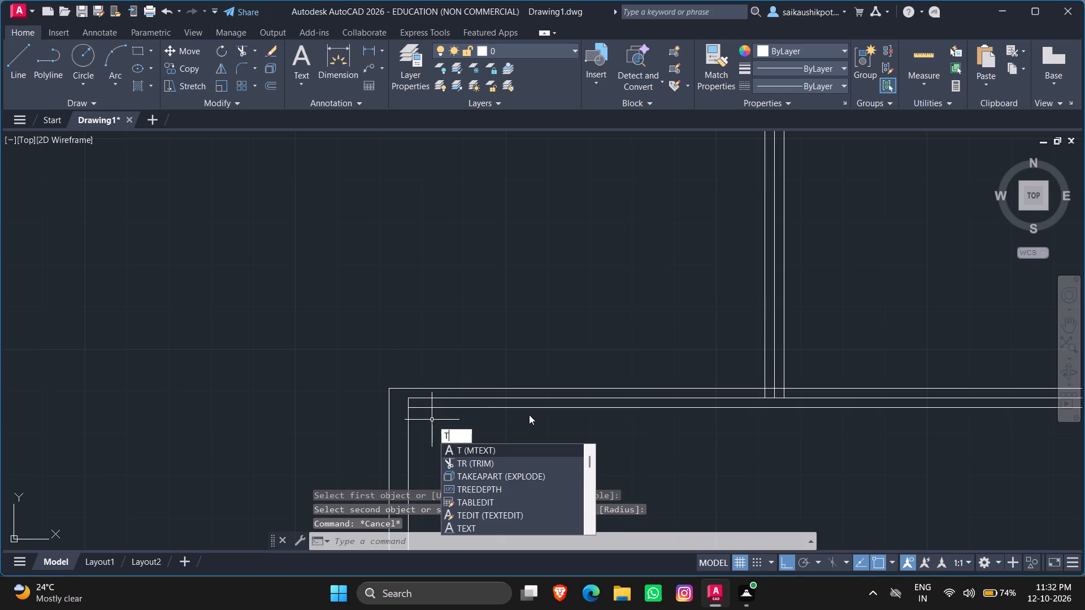
key("r")
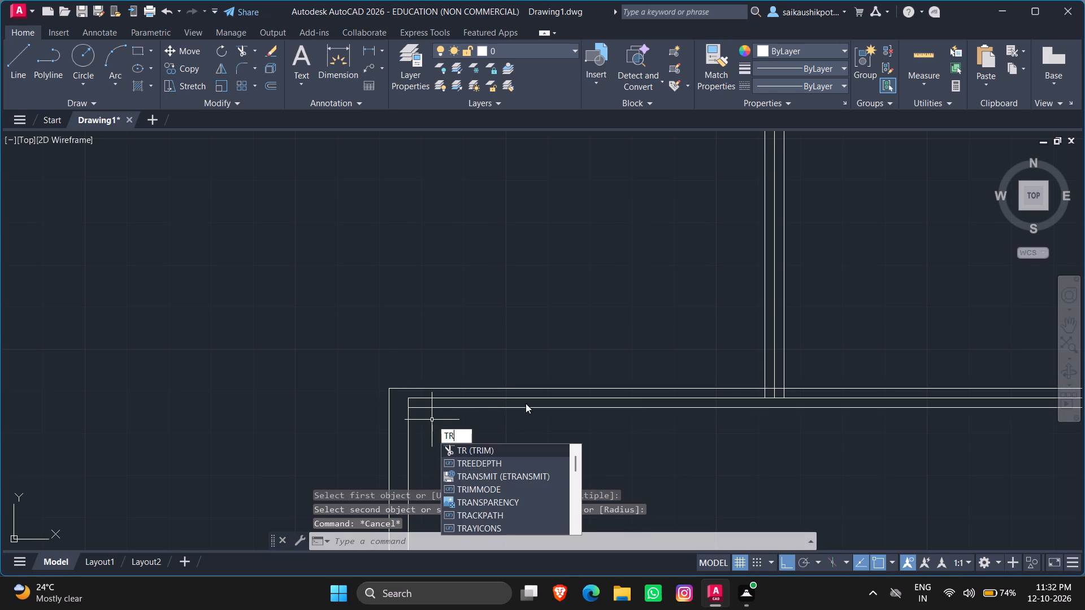
key("Return")
key("Return")
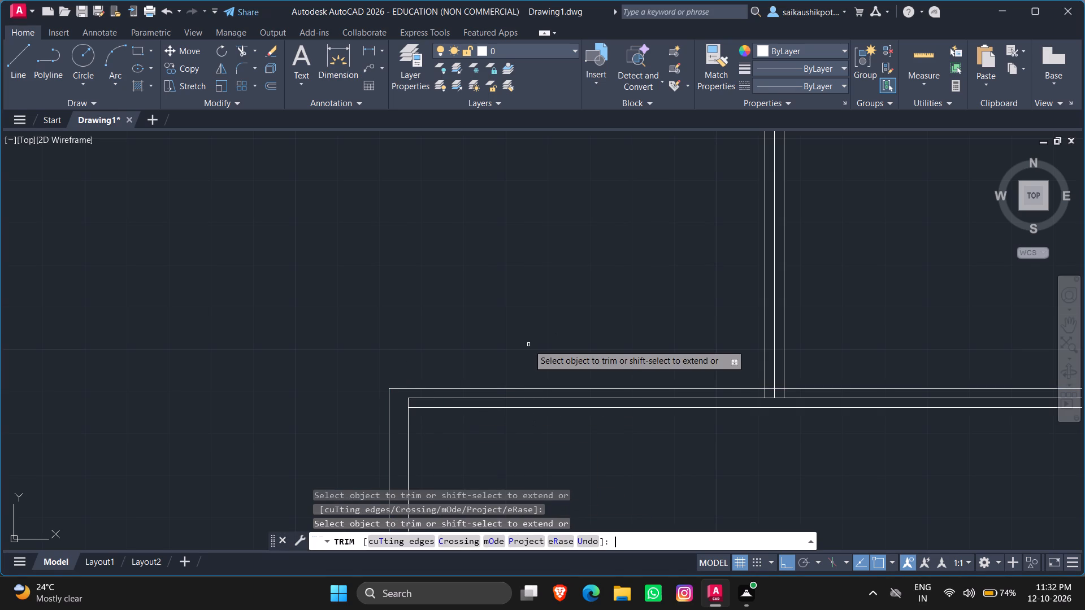
scroll(442, 409, "up", 2)
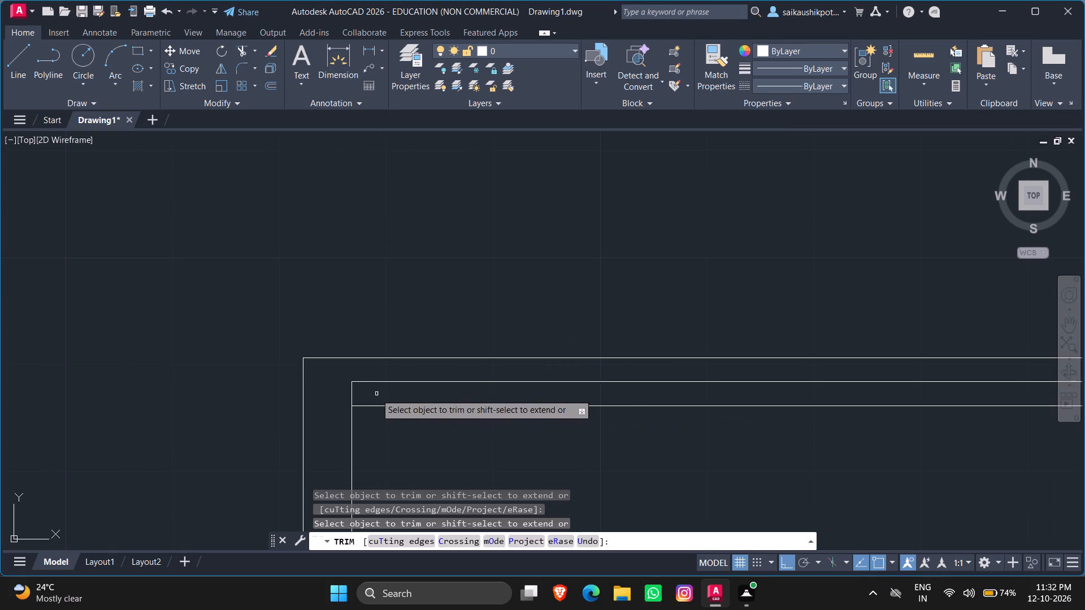
left_click_drag(374, 393, 400, 375)
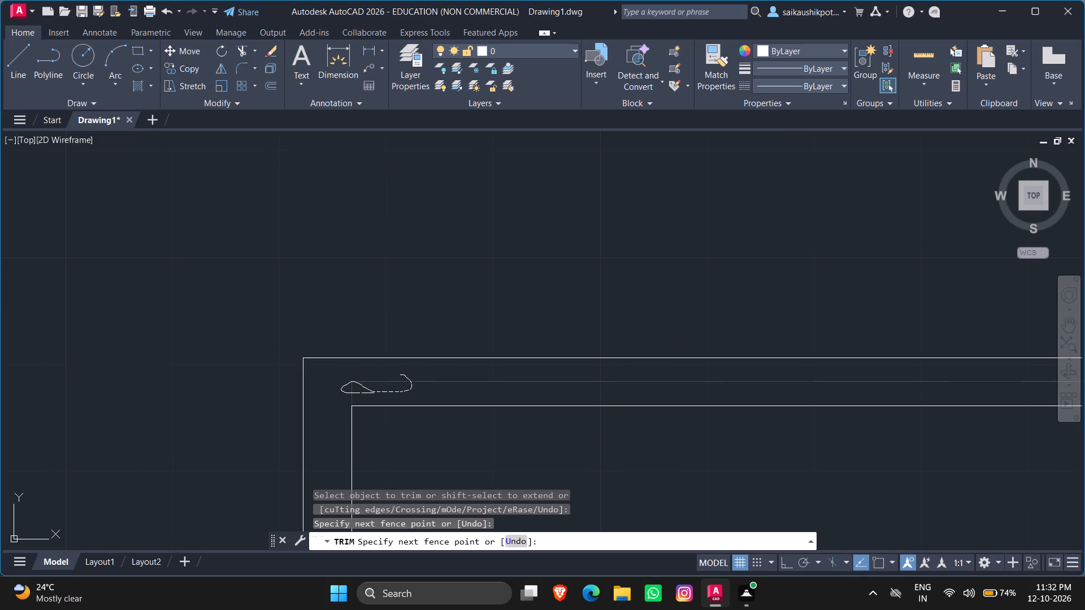
scroll(398, 391, "down", 3)
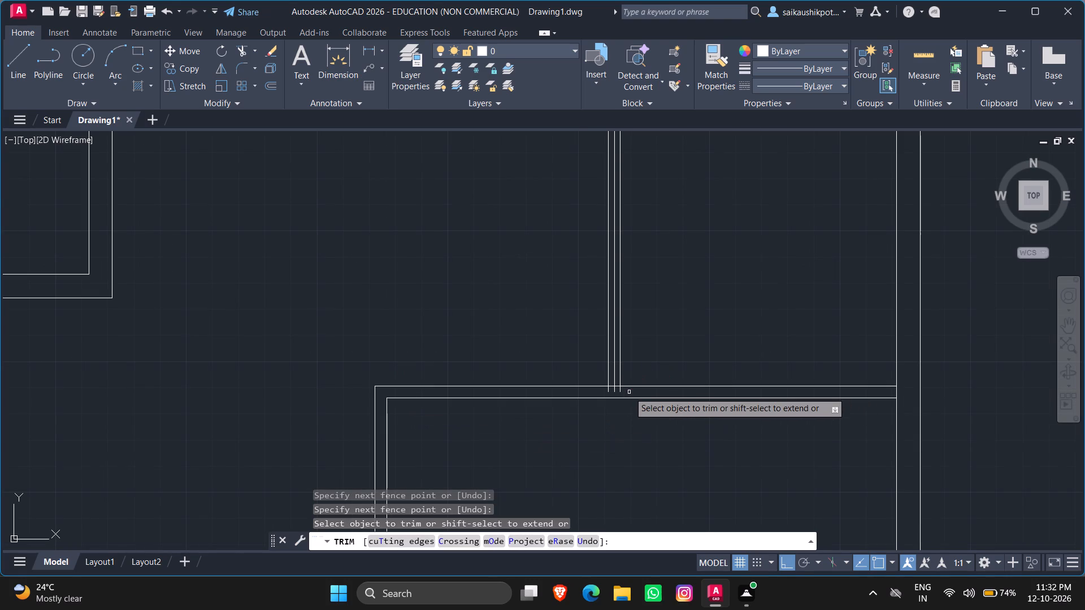
Trim the vertical partition's centre line, its overhanging ends and the upper line crossing it at the horizontal partition.
scroll(624, 391, "up", 5)
left_click_drag(576, 405, 452, 428)
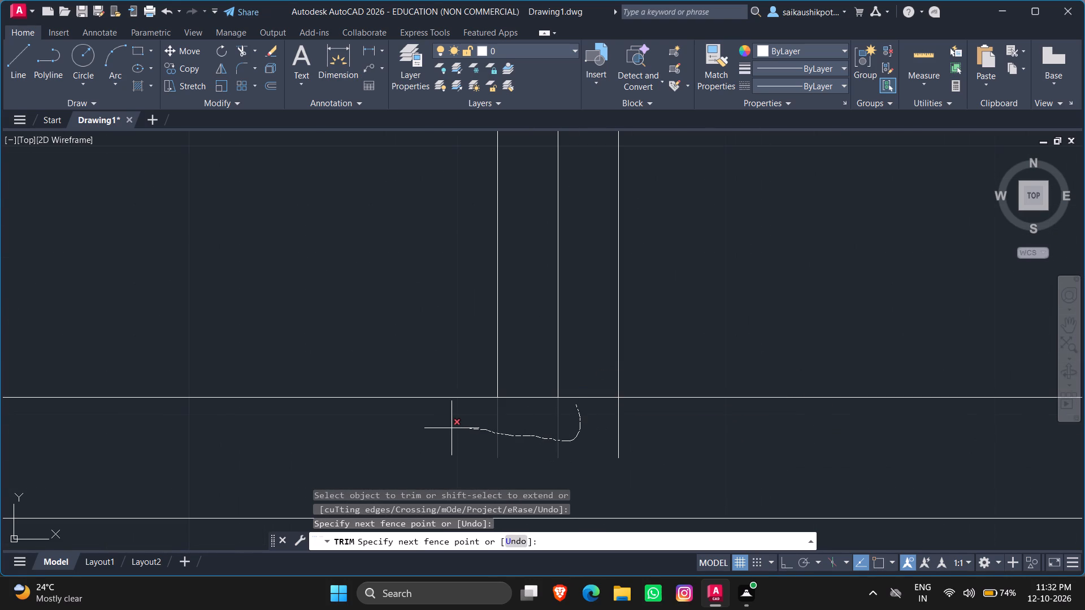
left_click_drag(452, 428, 549, 422)
scroll(555, 425, "down", 4)
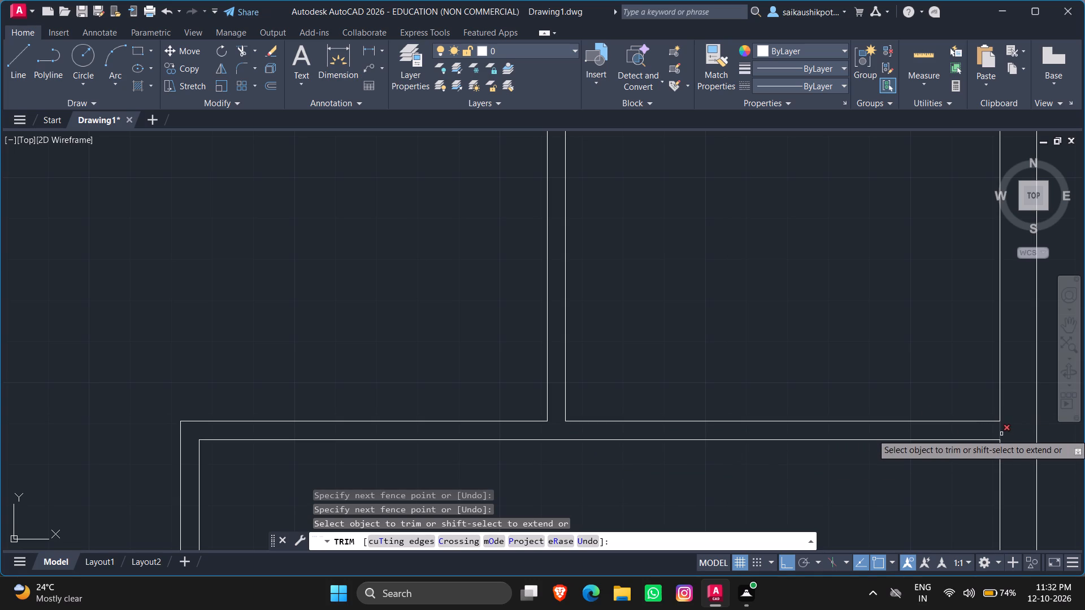
Trim the inner wall lines between the partition faces where the new partitions meet the right outer wall and central horizontal wall.
left_click(1001, 434)
scroll(848, 469, "down", 2)
scroll(739, 324, "up", 1)
scroll(709, 274, "up", 2)
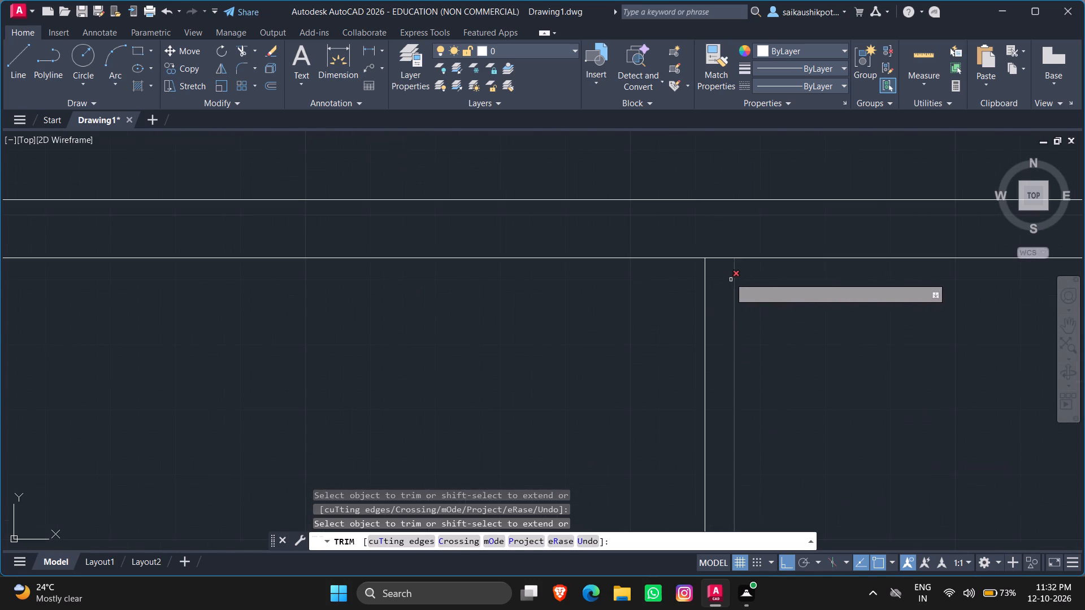
left_click(716, 260)
scroll(717, 252, "down", 5)
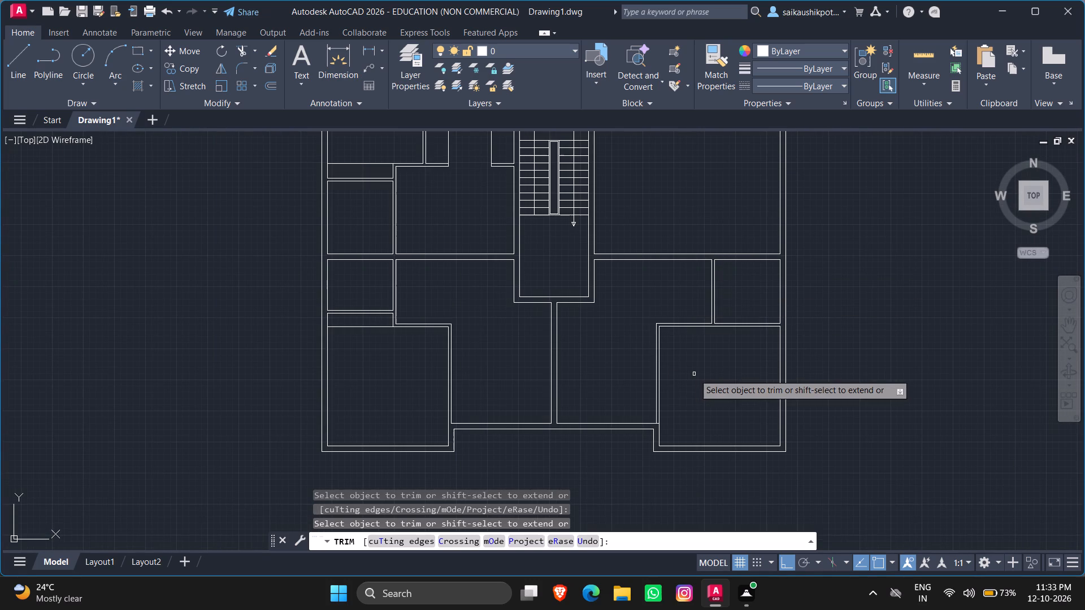
key("Escape")
key("Escape")
Trim the short wall-line segment between the lower-right room's vertical partition lines at the stepped bottom wall.
scroll(656, 442, "up", 3)
key("space")
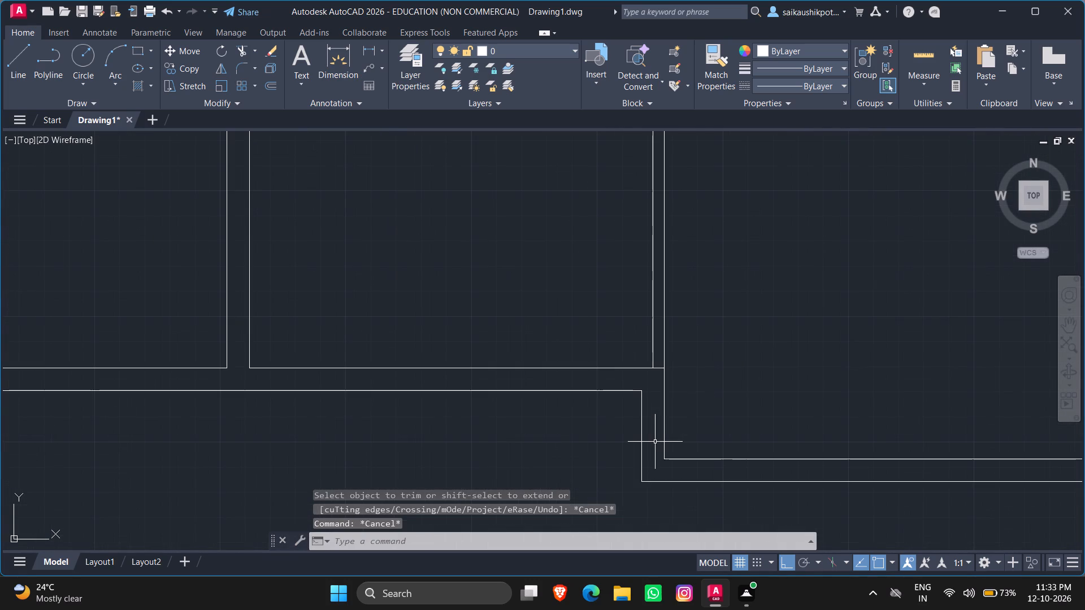
scroll(656, 375, "up", 3)
left_click_drag(656, 335, 655, 394)
key("Escape")
scroll(643, 412, "down", 3)
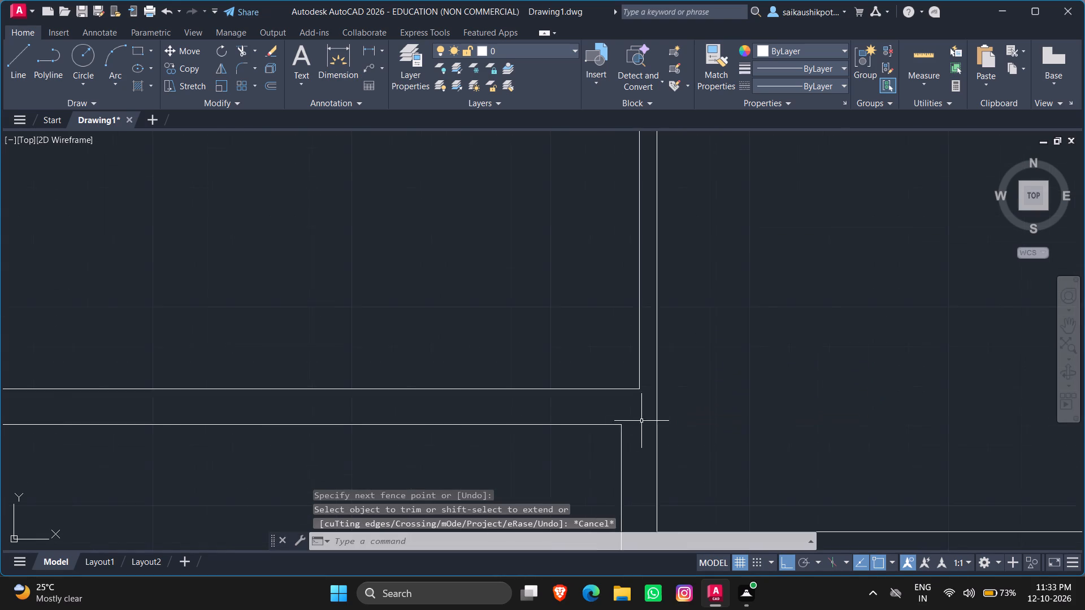
scroll(642, 422, "down", 2)
key("Escape")
key("Escape")
key("Escape")
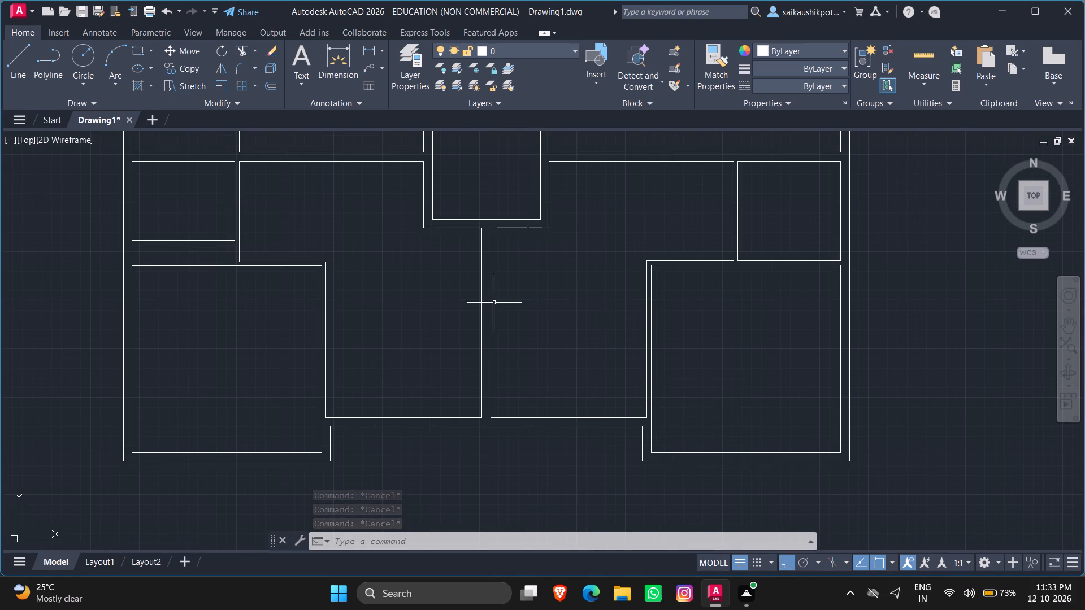
Offset the lower face of the central horizontal wall 3' downward in the room left of the staircase.
scroll(474, 304, "down", 2)
scroll(388, 249, "up", 3)
key("Escape")
key("Escape")
key("Escape")
key("Escape")
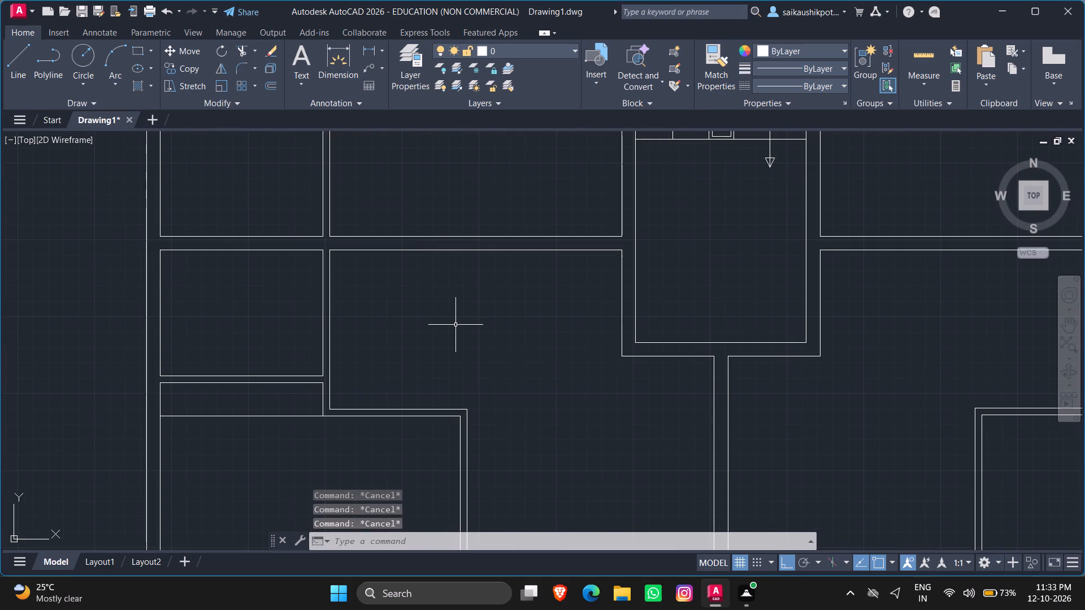
key("o")
key("Return")
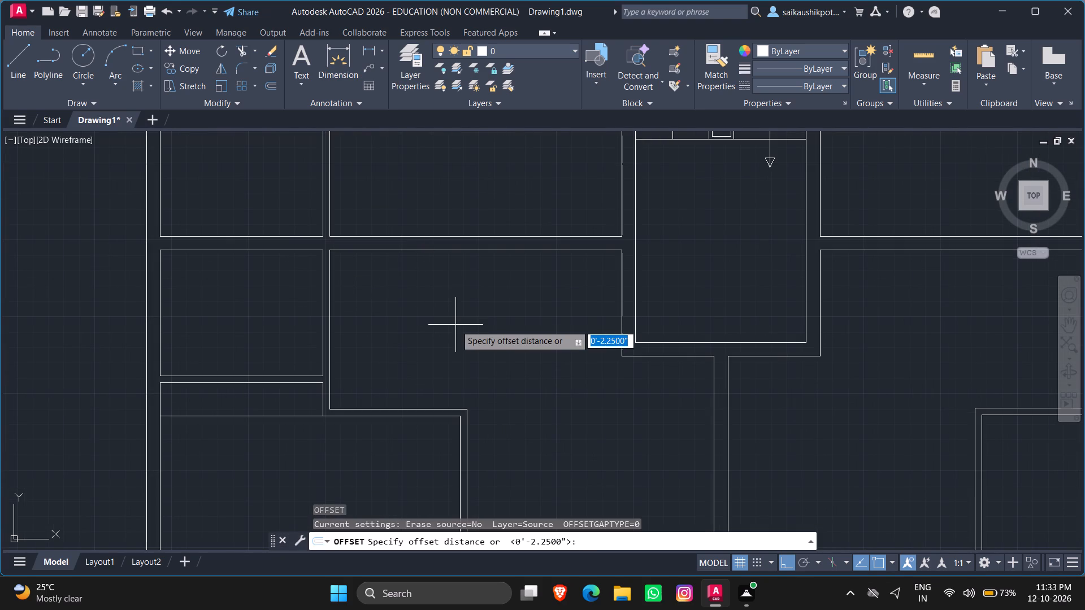
type("3'")
key("Return")
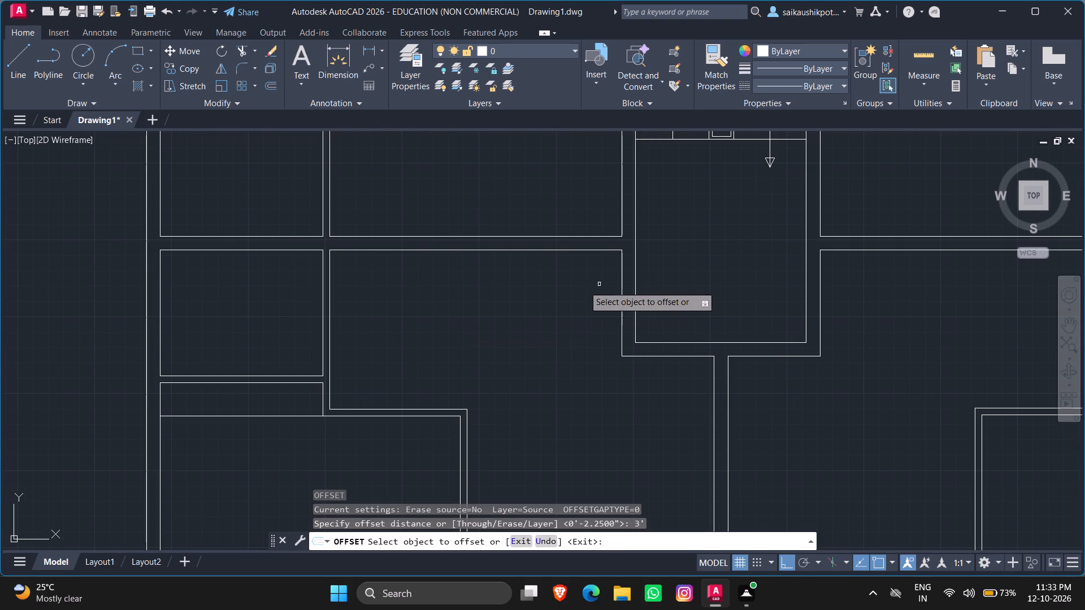
left_click(536, 249)
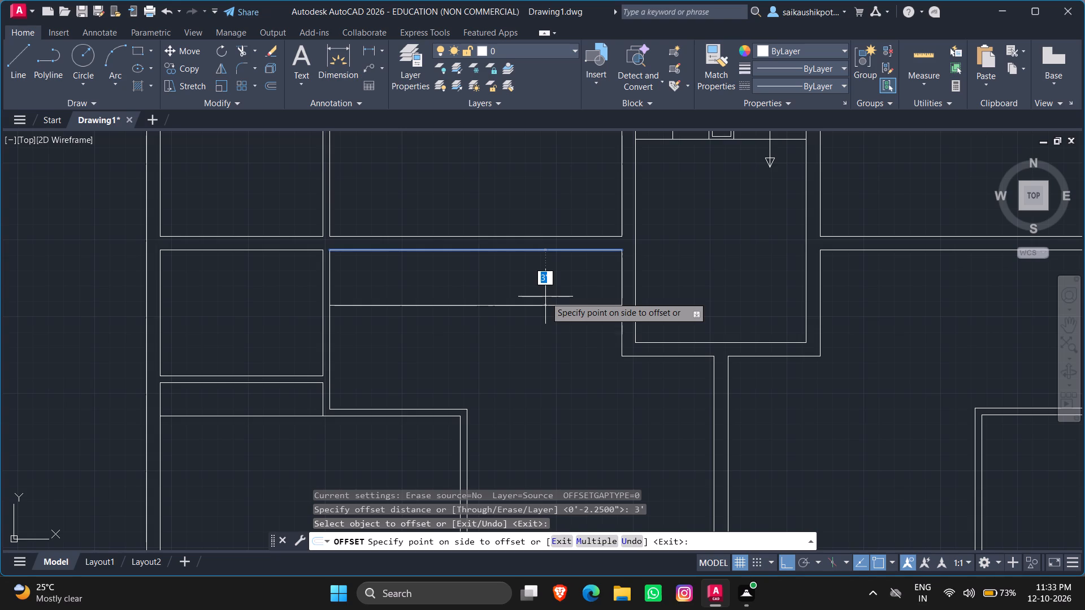
left_click(545, 297)
Offset the lower face of the central horizontal wall 3' downward in the room right of the staircase.
left_click(914, 250)
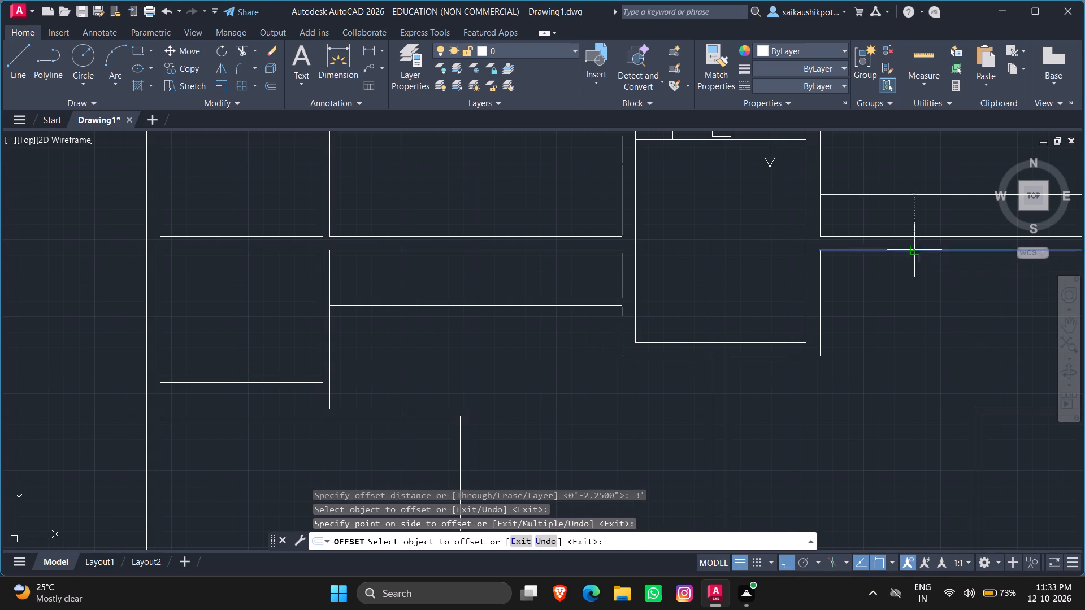
left_click(922, 307)
key("Escape")
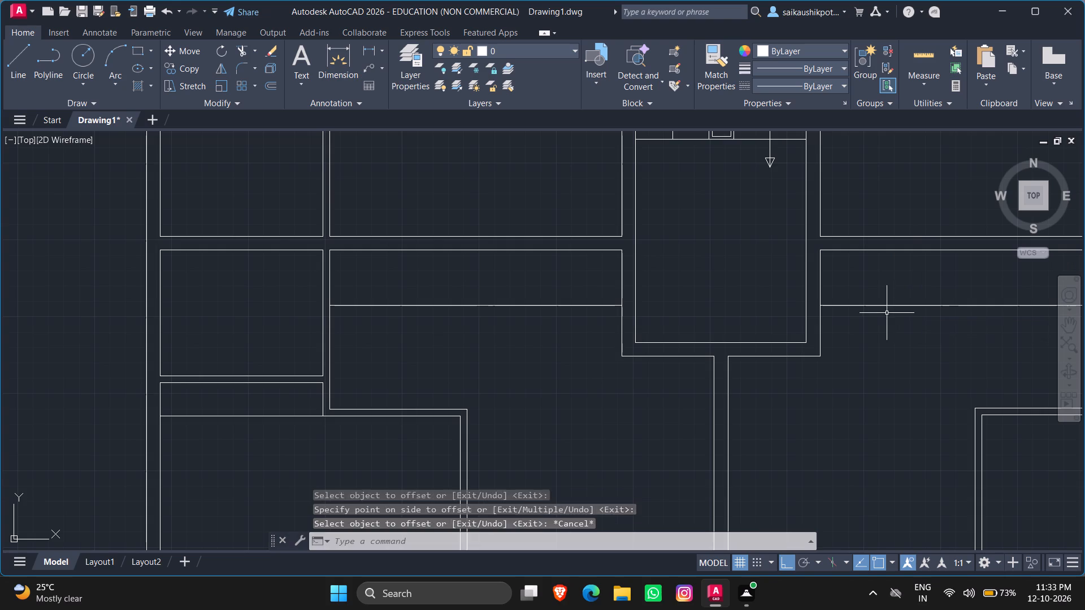
key("Escape")
key("Escape")
key("Escape")
key("Escape")
key("Escape")
key("Escape")
key("Escape")
key("Escape")
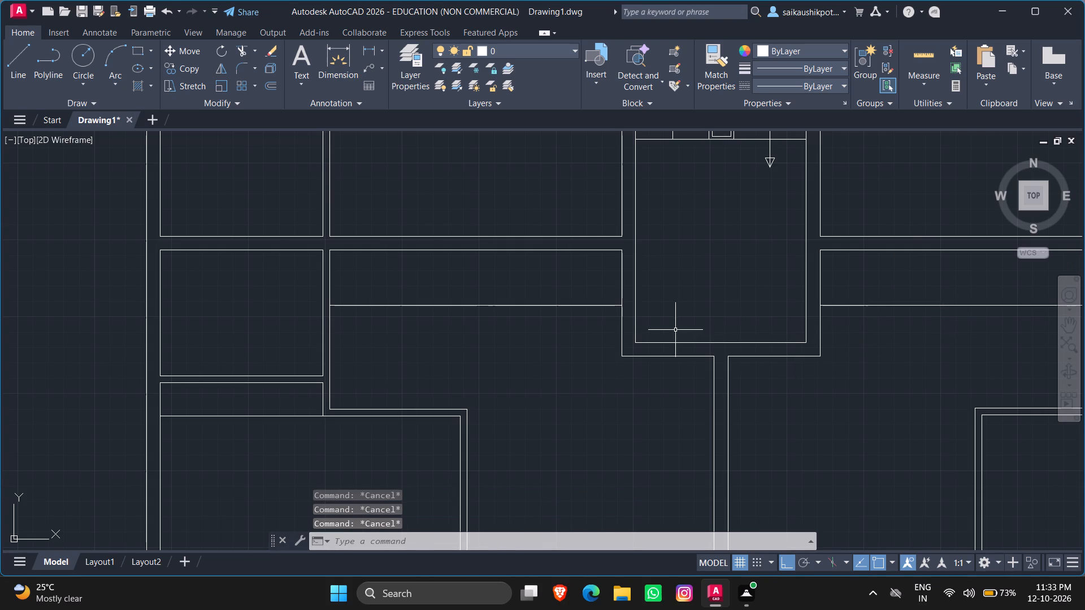
Measure the width and height of the undivided upper-right room.
scroll(674, 335, "down", 2)
scroll(738, 335, "down", 1)
scroll(593, 341, "down", 1)
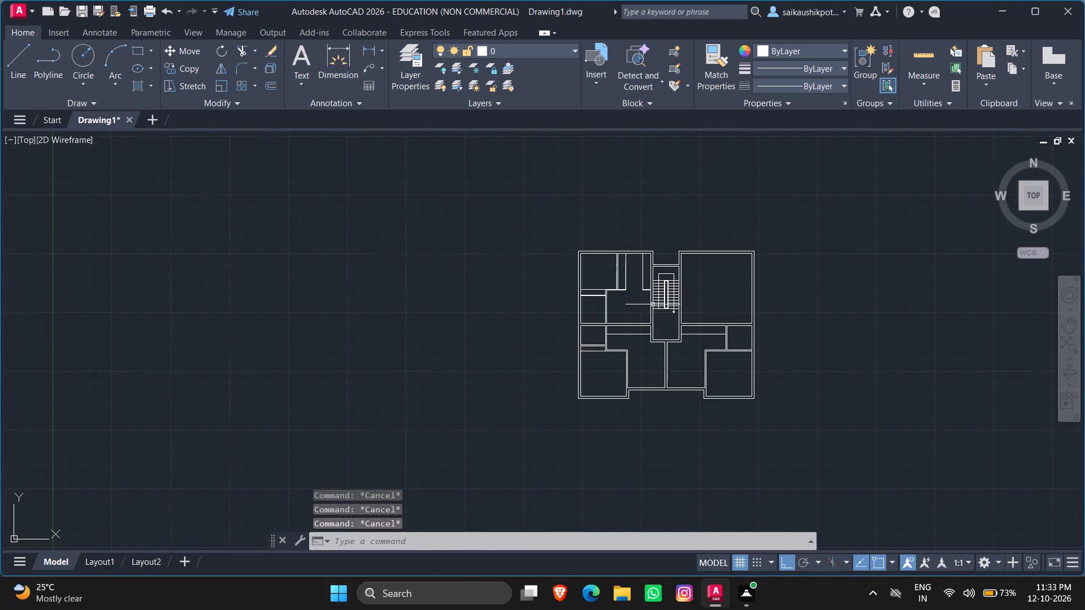
scroll(654, 278, "up", 3)
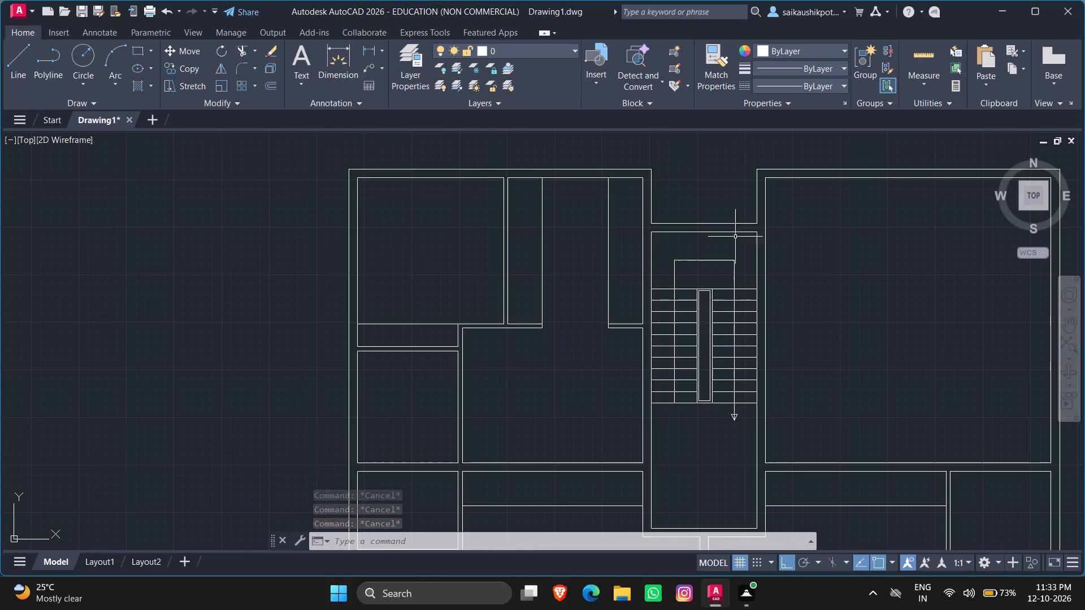
left_click(910, 55)
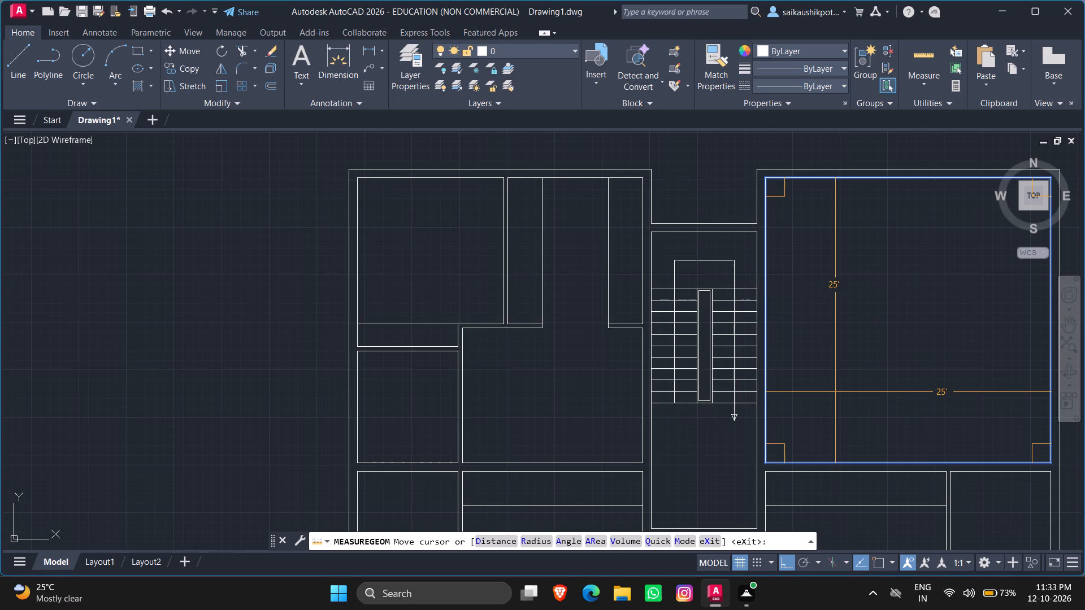
key("Escape")
key("Escape")
Offset the right inner wall face of the upper-right room 13' inward toward the staircase.
scroll(828, 388, "down", 2)
scroll(893, 322, "up", 1)
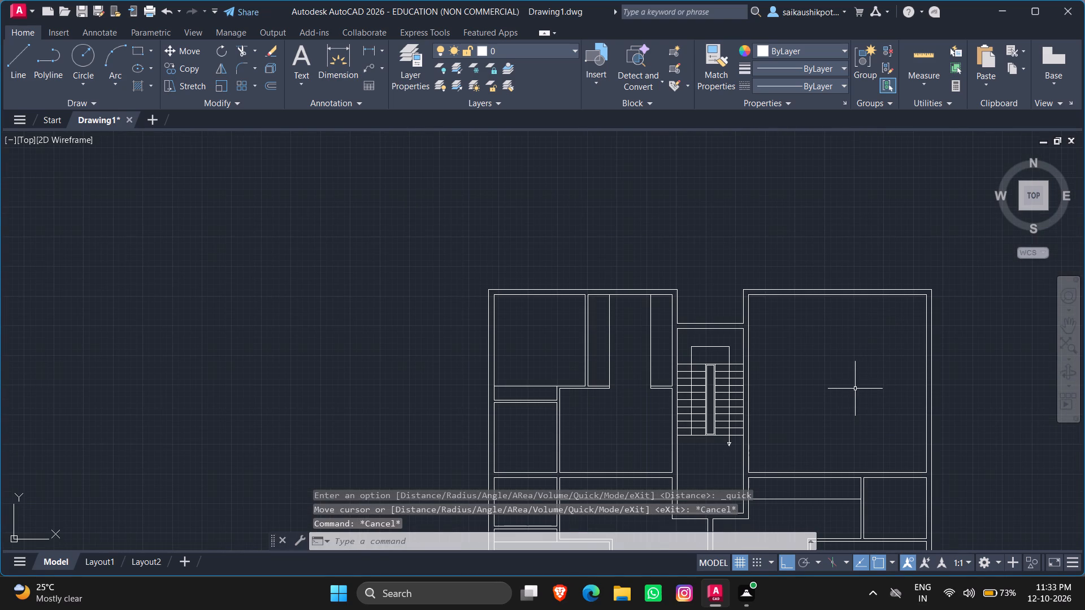
key("Escape")
key("Escape")
key("Escape")
key("Escape")
key("Escape")
key("o")
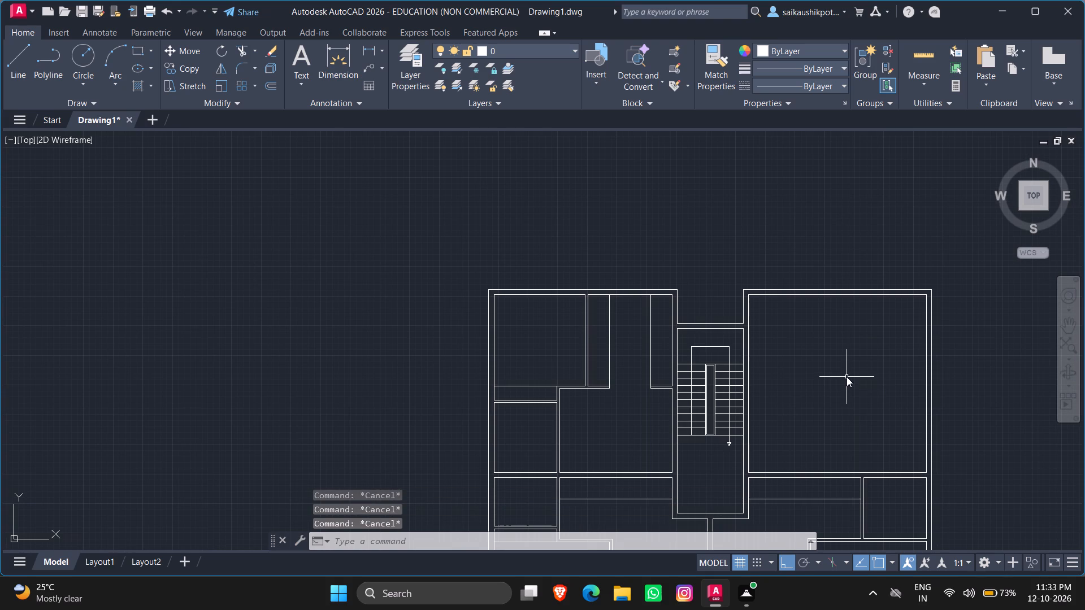
key("Return")
type("13'")
key("Return")
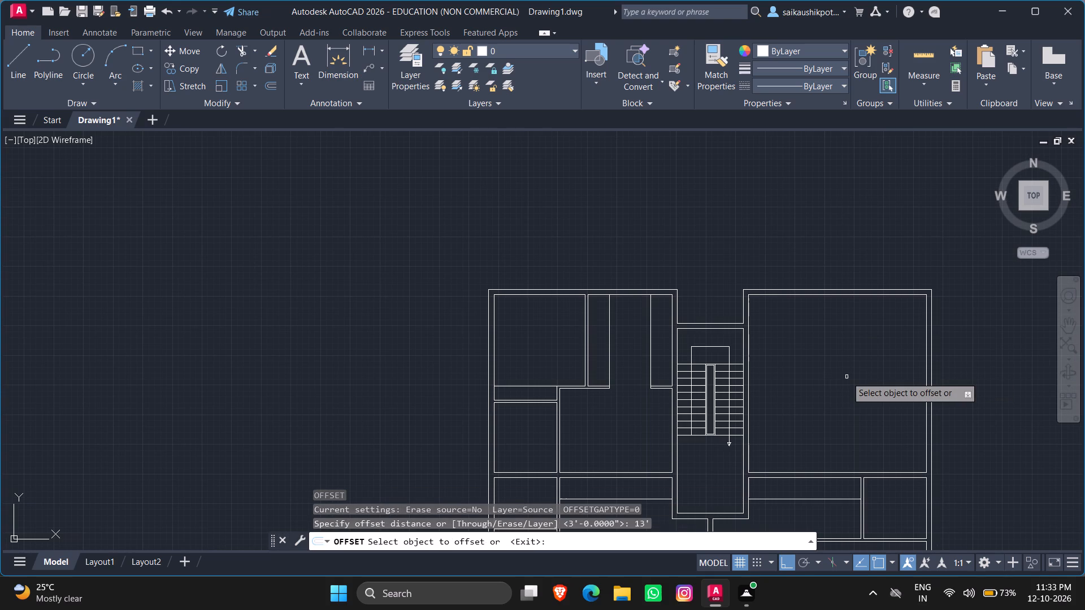
scroll(539, 318, "down", 2)
scroll(663, 335, "up", 3)
scroll(737, 361, "down", 1)
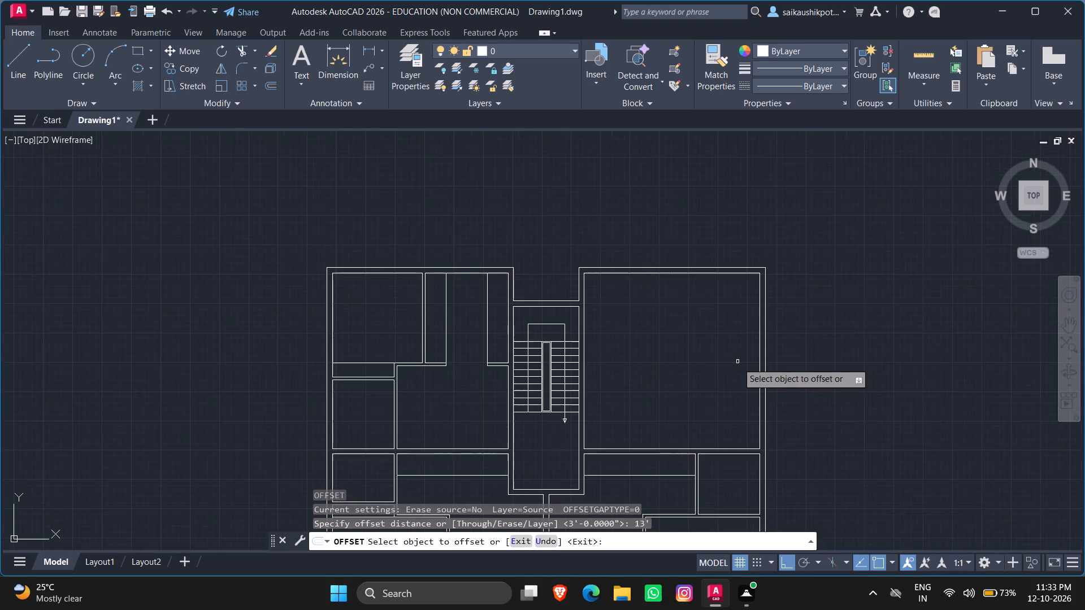
left_click(760, 394)
left_click(721, 395)
key("Escape")
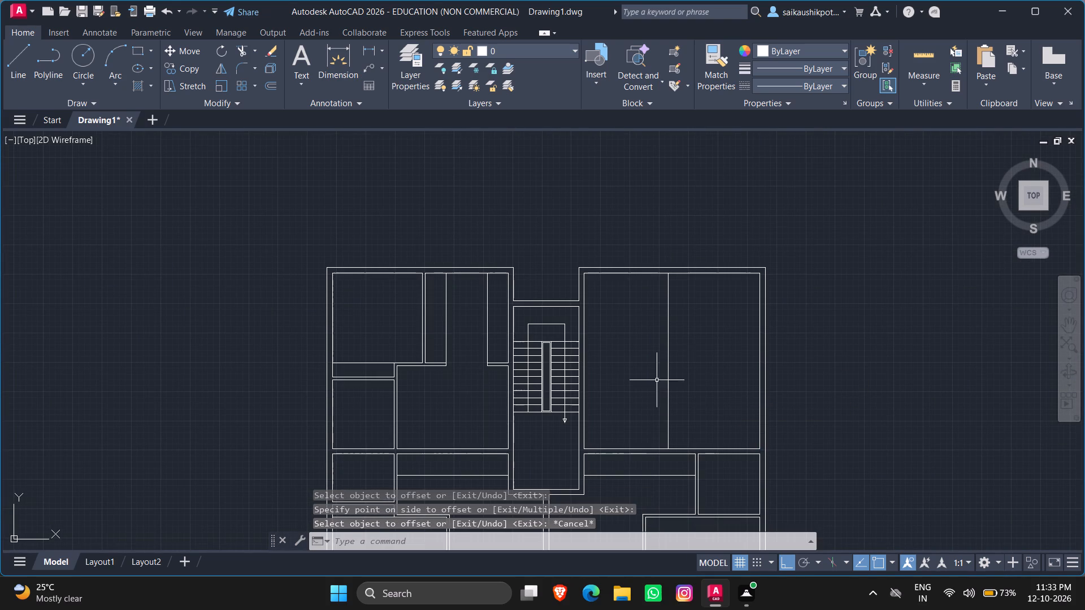
Offset the top inner wall face of the upper-right room 13' downward.
key("space")
key("space")
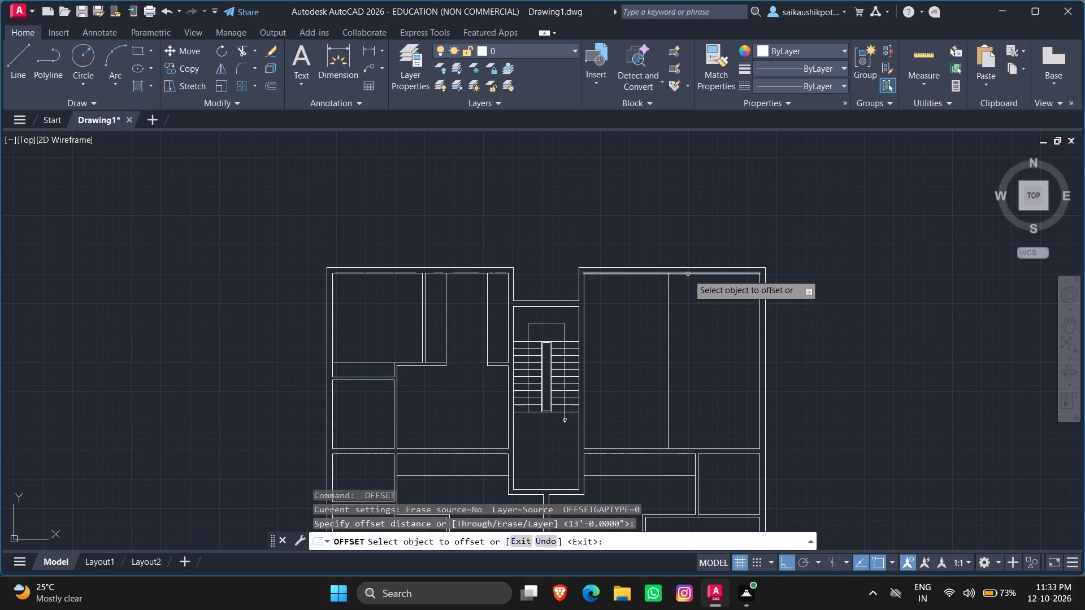
left_click(687, 274)
left_click(693, 361)
key("Escape")
key("Escape")
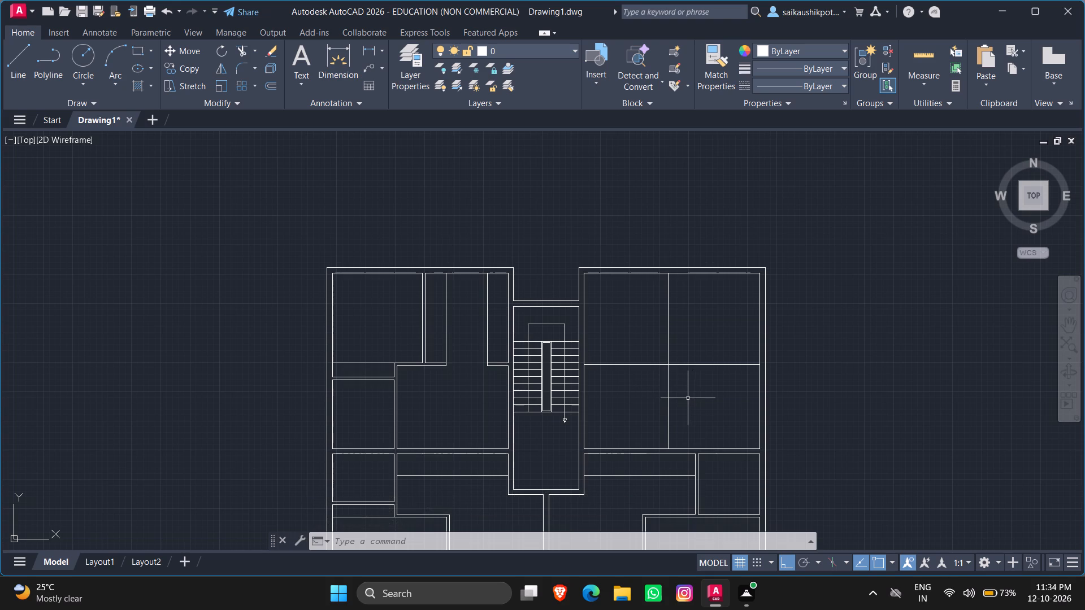
Trim the part of the new vertical line that lies below the new horizontal line in the upper-right room.
type("TR")
key("Return")
key("Return")
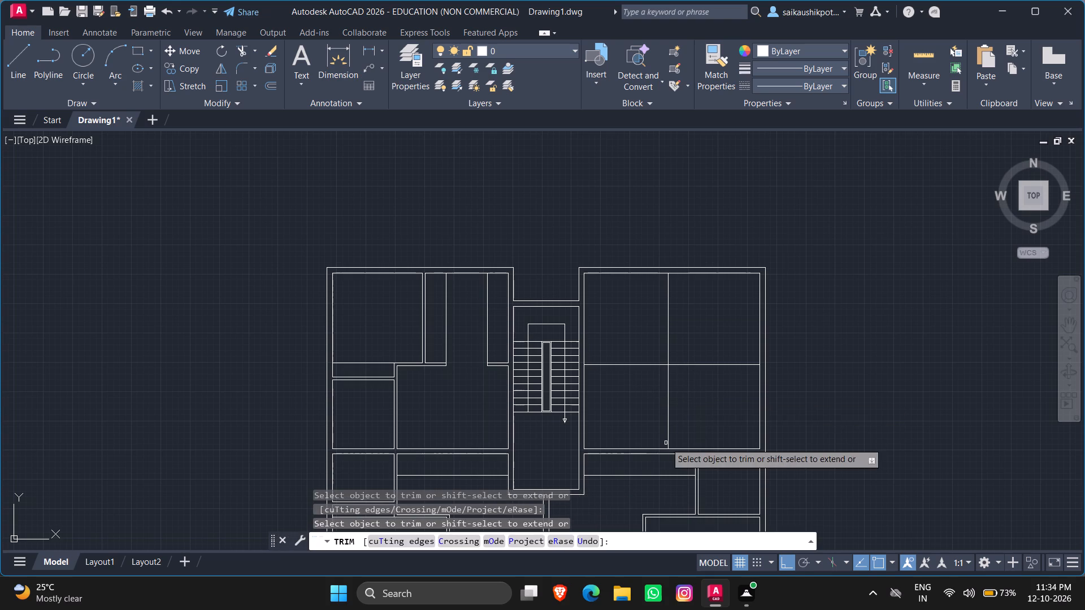
left_click_drag(662, 412, 703, 410)
key("Escape")
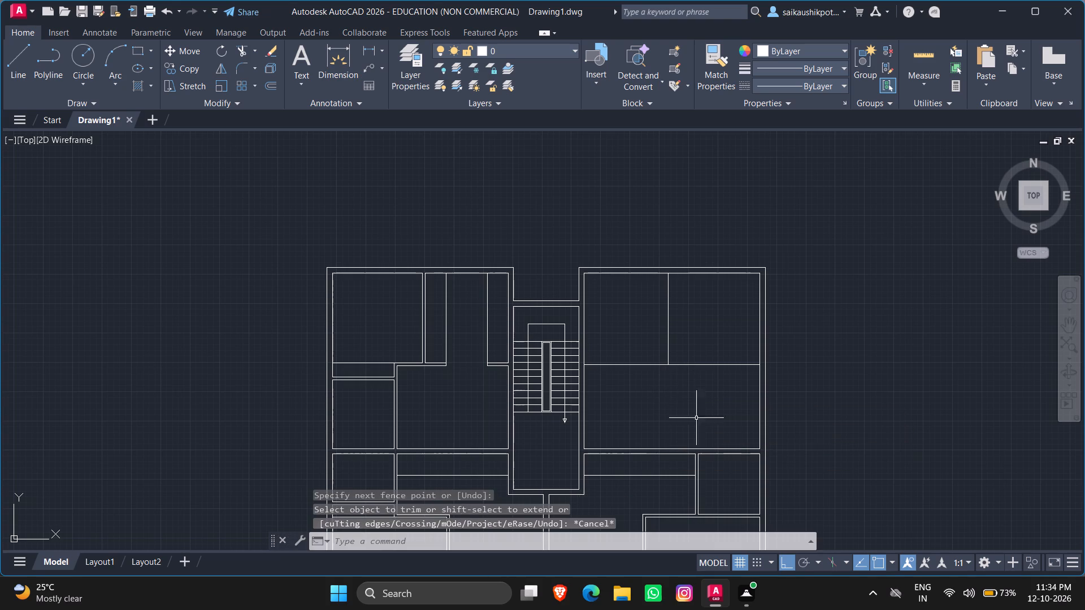
key("Escape")
Offset the right inner wall face of the upper-right room 9' inward.
key("o")
key("Return")
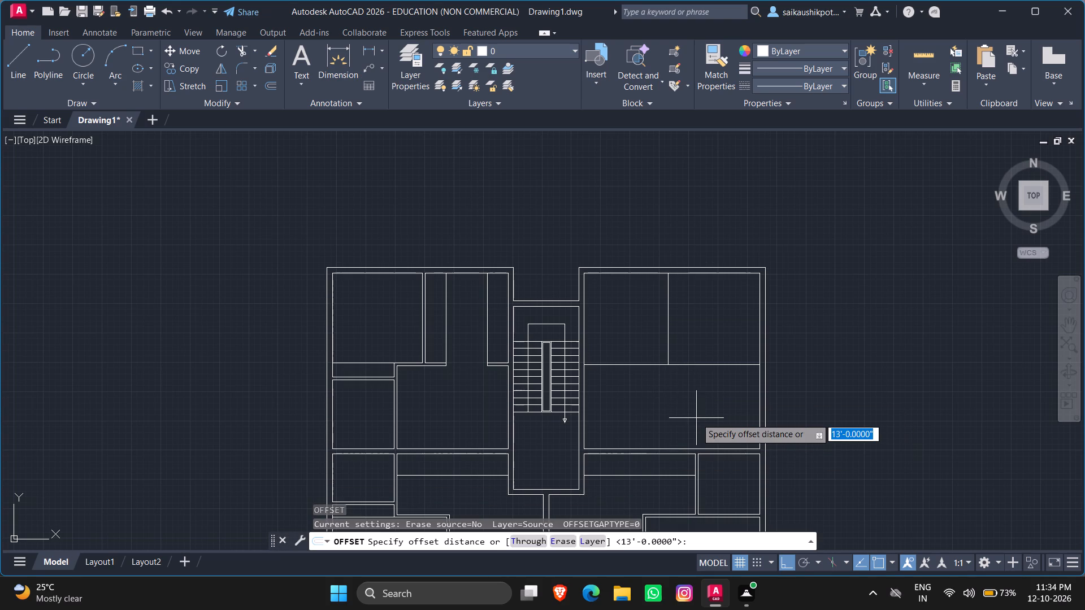
key("9")
key("apostrophe")
key("Return")
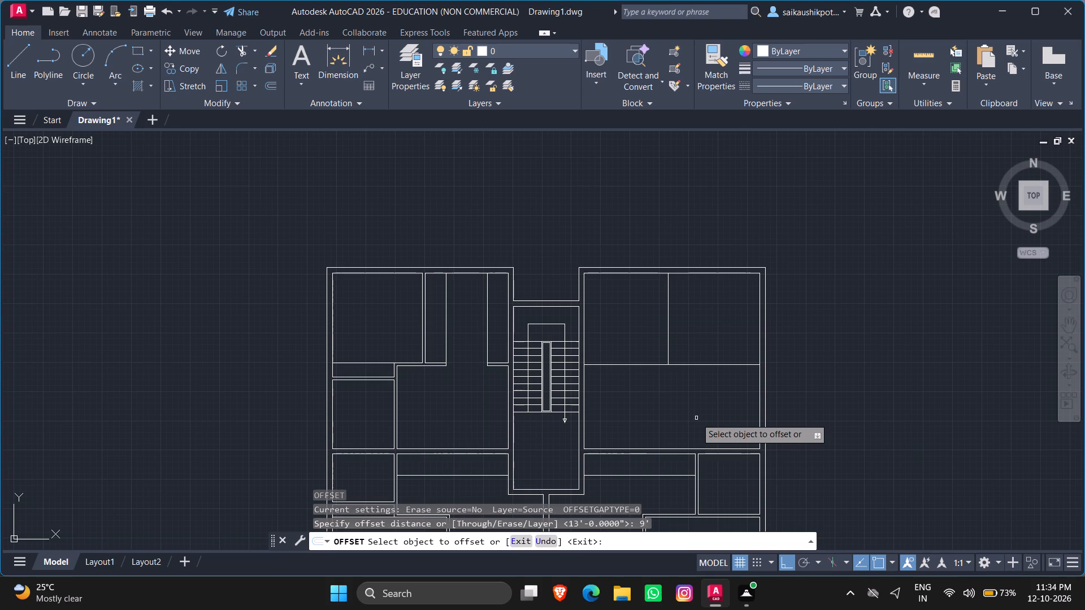
left_click(761, 404)
left_click(732, 403)
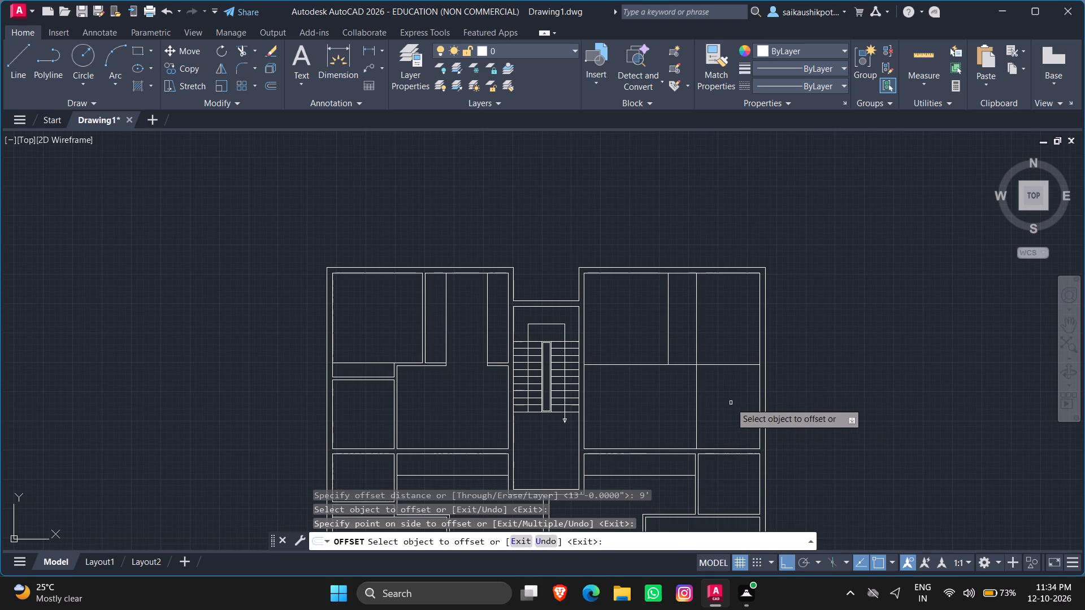
key("Escape")
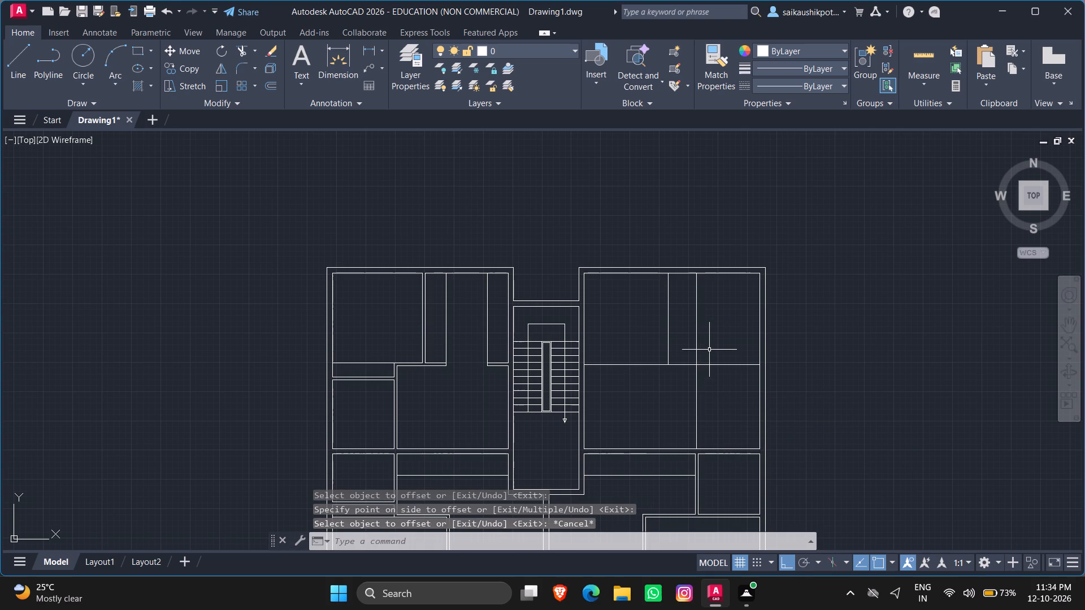
Trim the part of the 9' offset line that lies above the horizontal dividing line.
type("TR")
key("Return")
key("Return")
left_click(708, 345)
left_click(696, 337)
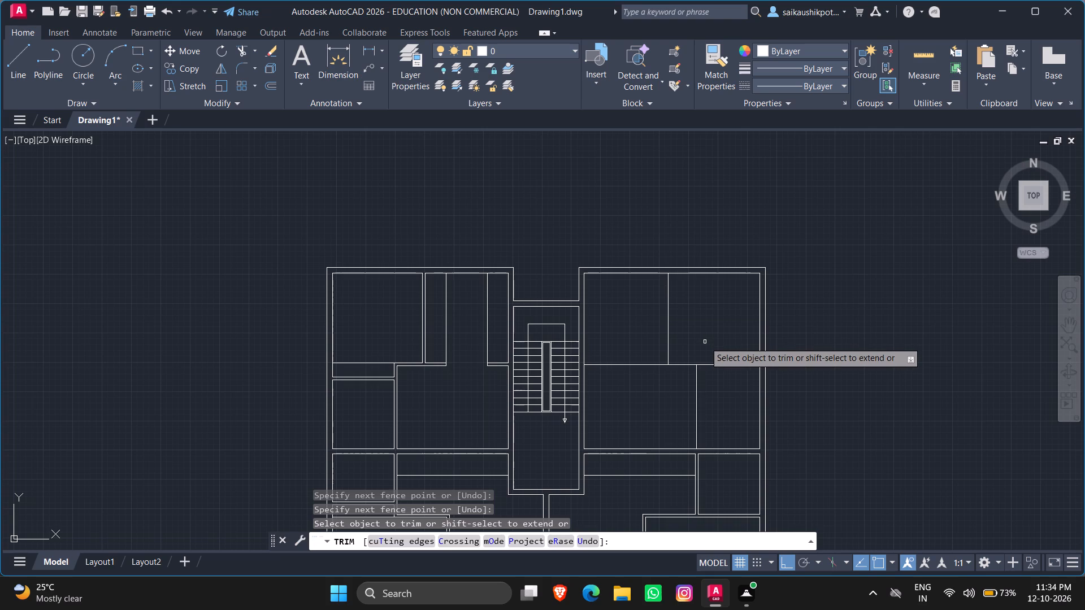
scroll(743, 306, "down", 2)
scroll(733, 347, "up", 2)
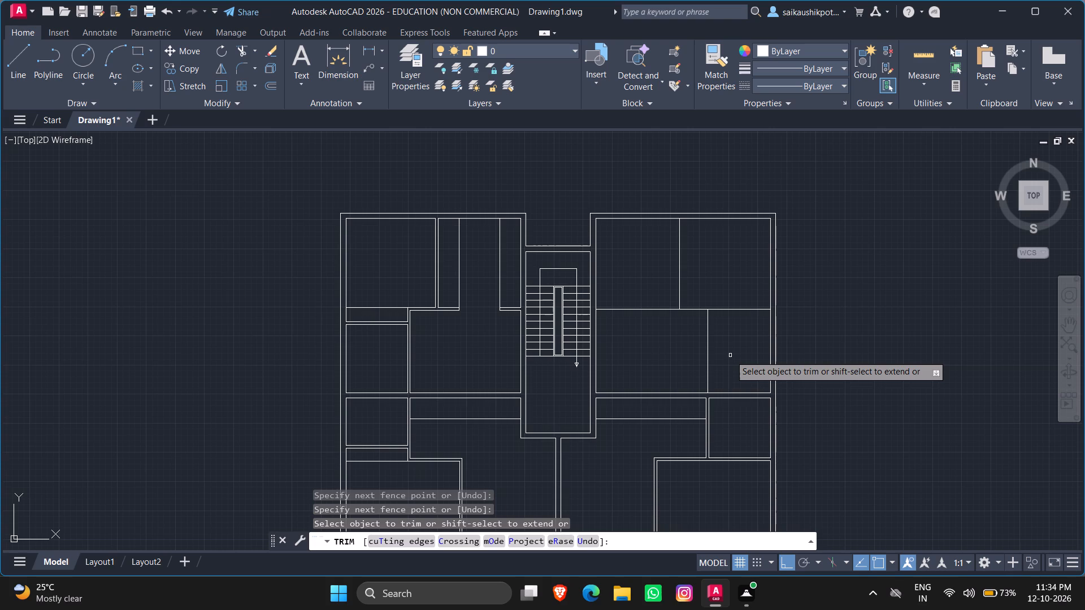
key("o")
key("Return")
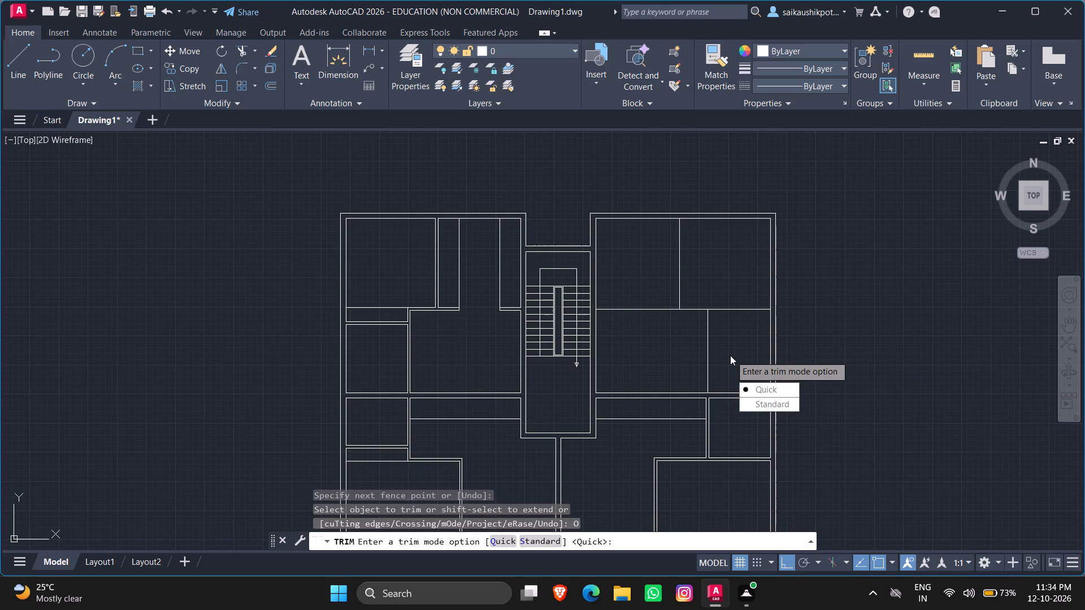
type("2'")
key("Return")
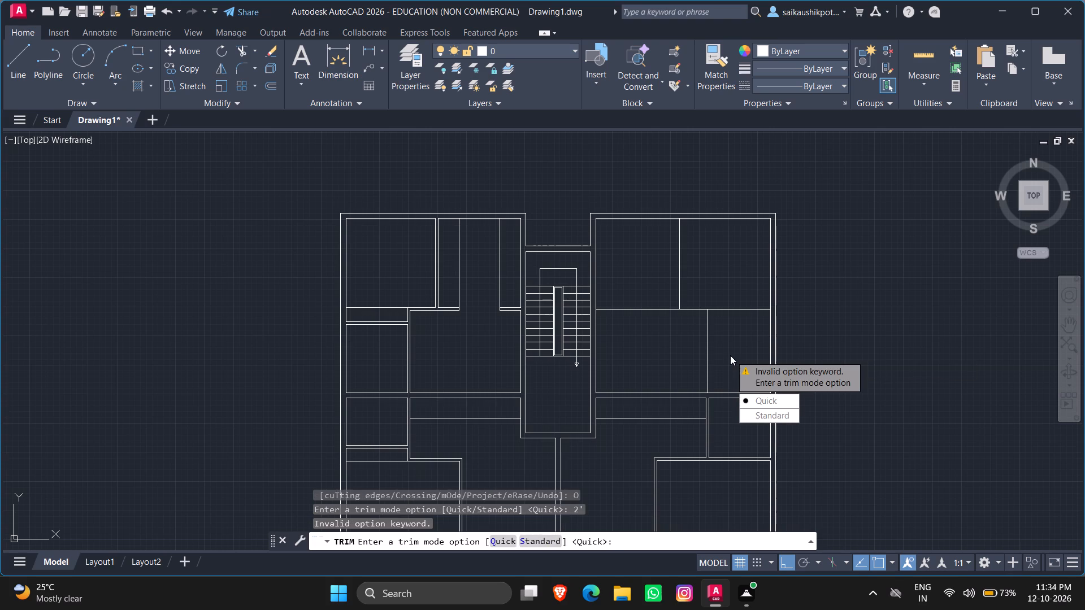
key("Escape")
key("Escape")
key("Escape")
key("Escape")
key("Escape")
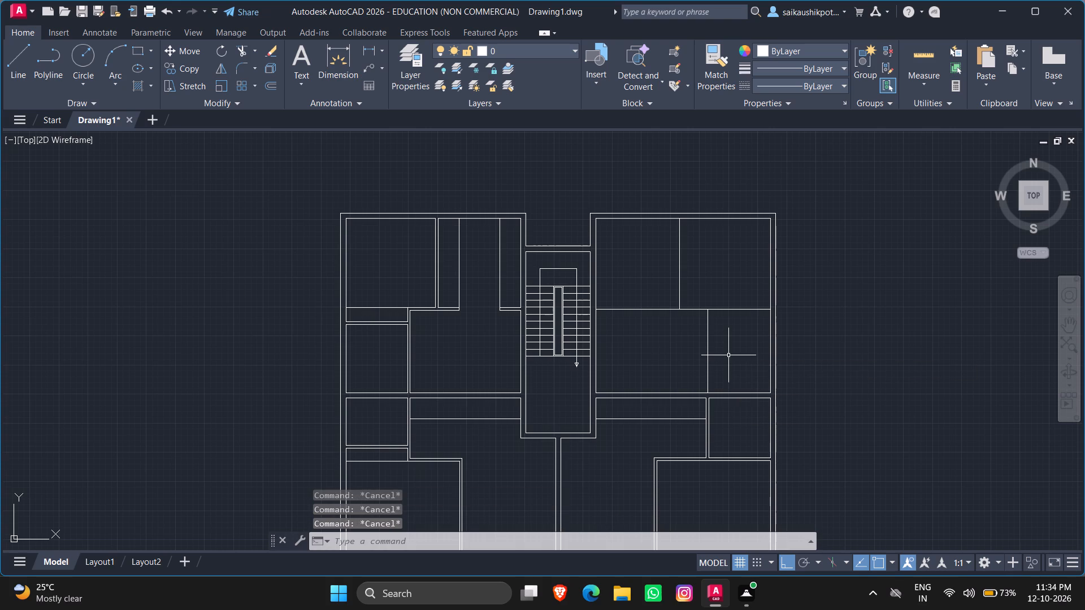
Offset the horizontal dividing line of the upper-right room 2' downward.
key("o")
key("Return")
type("2'")
key("Return")
left_click(723, 310)
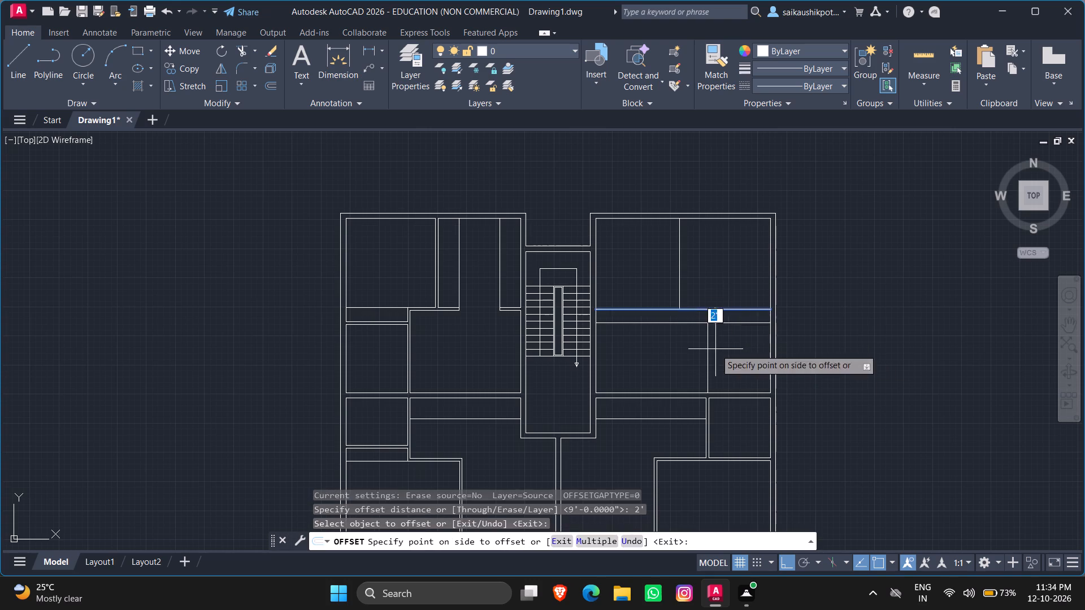
left_click(715, 373)
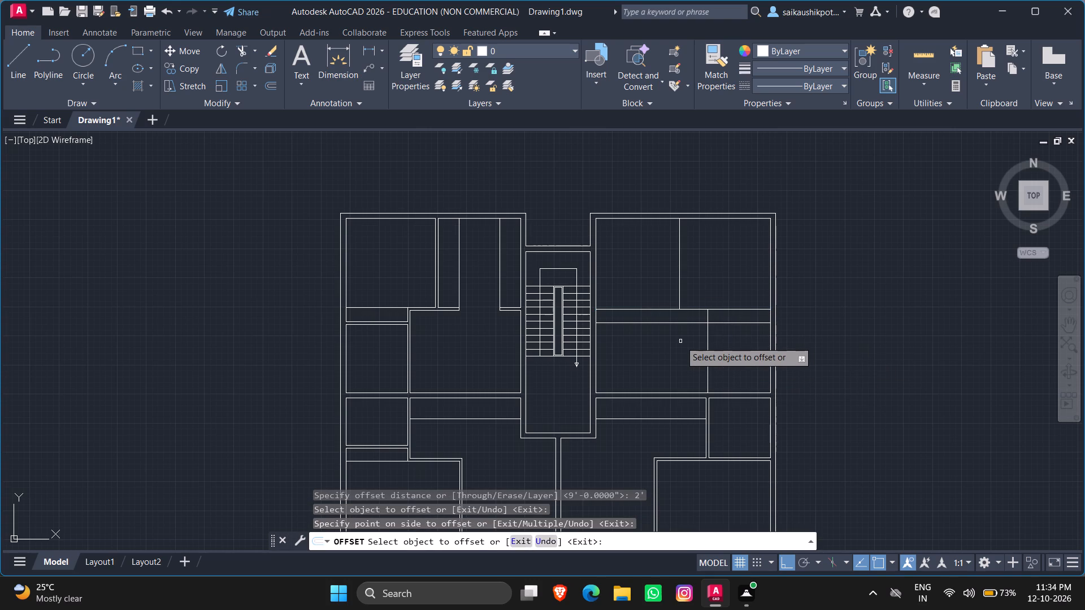
key("Escape")
key("Escape")
key("Escape")
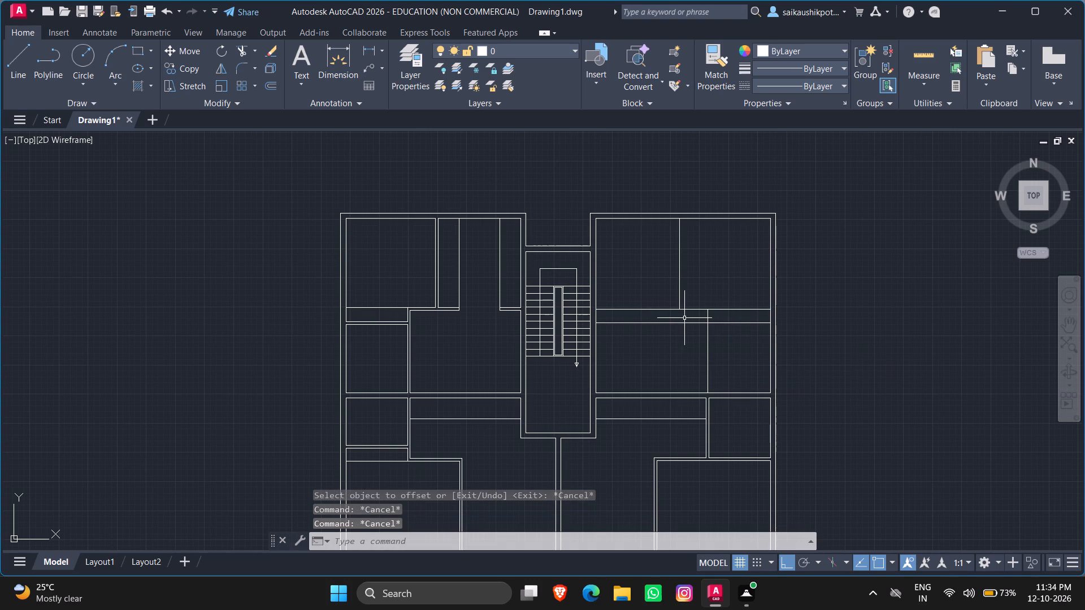
Trim the 2' offset line on the staircase side of the lower vertical partition line.
type("TR")
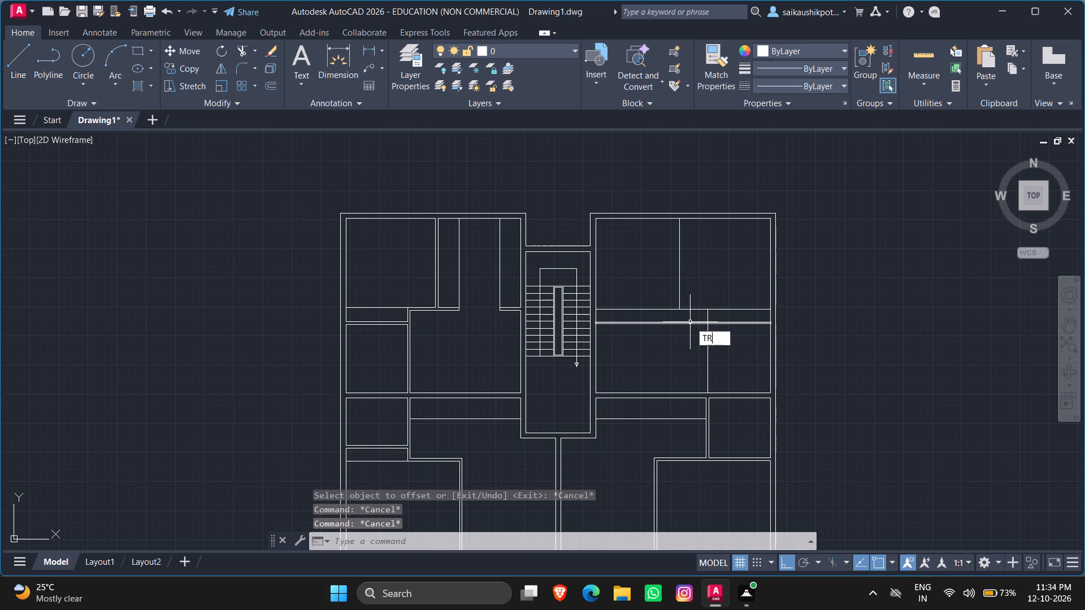
key("Return")
key("Return")
left_click(687, 321)
left_click(687, 333)
key("Escape")
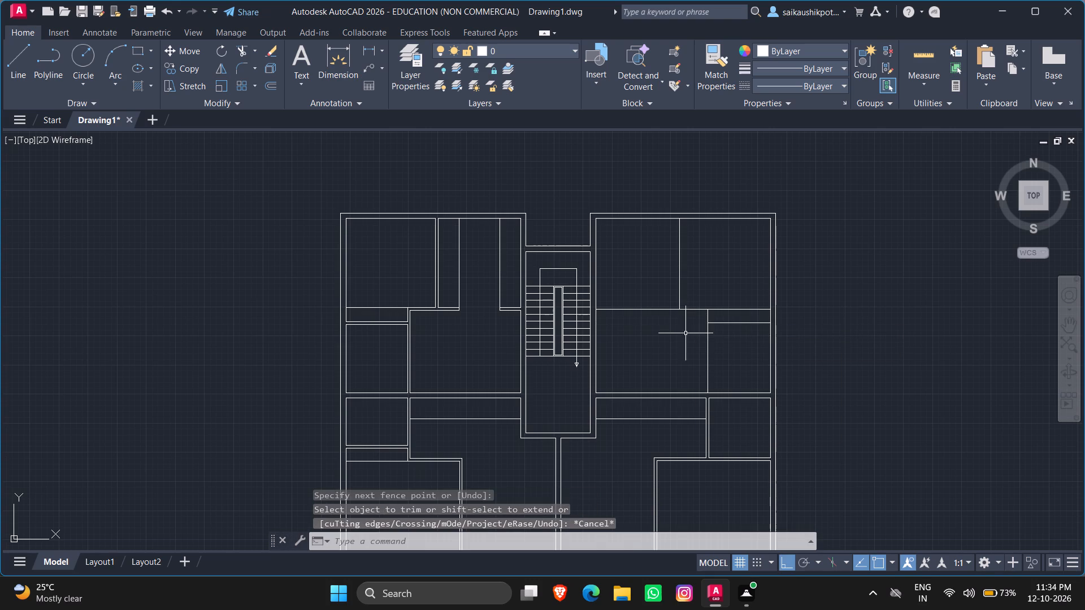
Offset the lower vertical partition line in the upper-right room 2.25" to both sides.
scroll(731, 317, "up", 3)
scroll(721, 321, "down", 2)
key("Escape")
key("Escape")
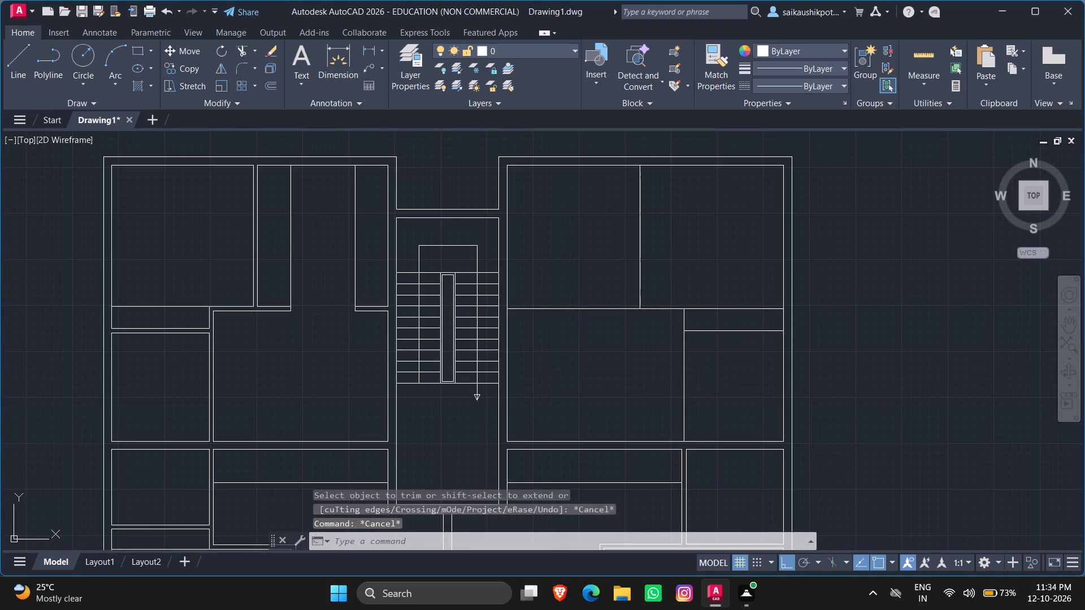
key("Escape")
key("o")
key("Return")
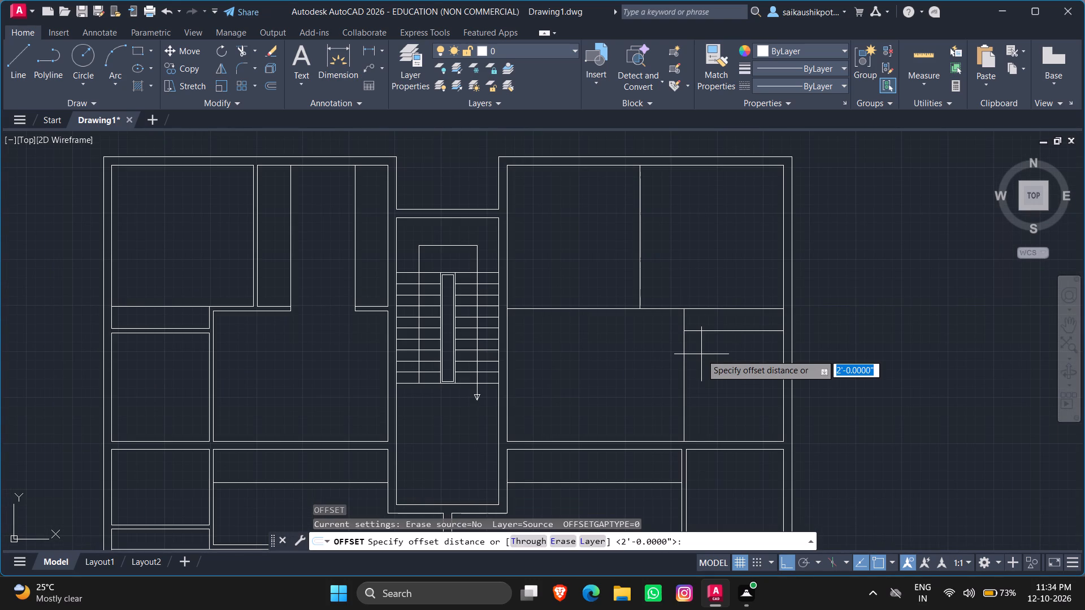
type("2.25\"")
key("Return")
left_click_drag(683, 356, 688, 360)
left_click(709, 377)
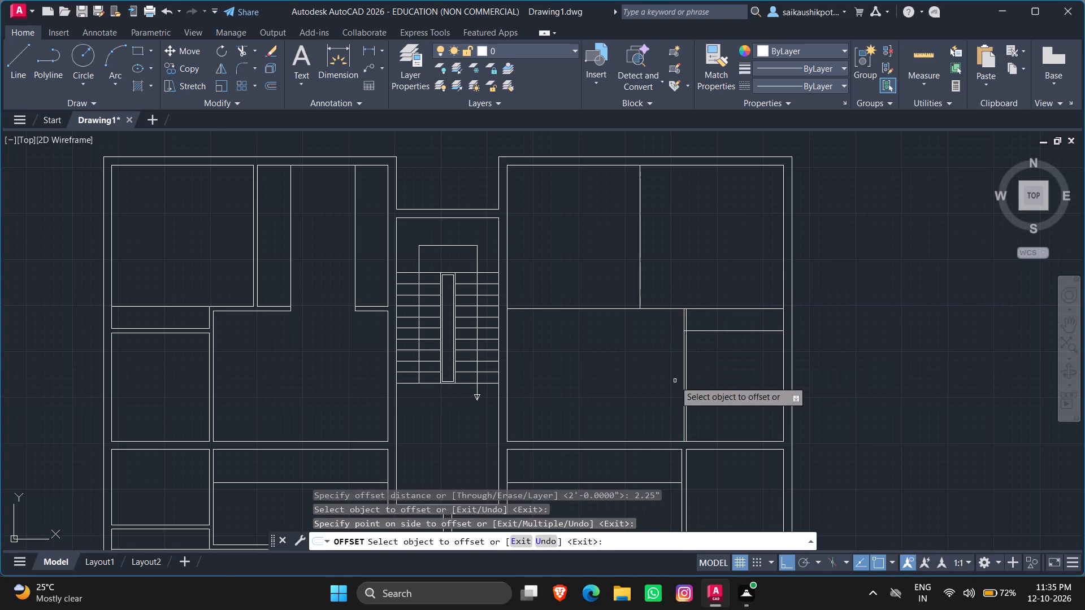
scroll(675, 381, "up", 1)
left_click(688, 389)
left_click(663, 391)
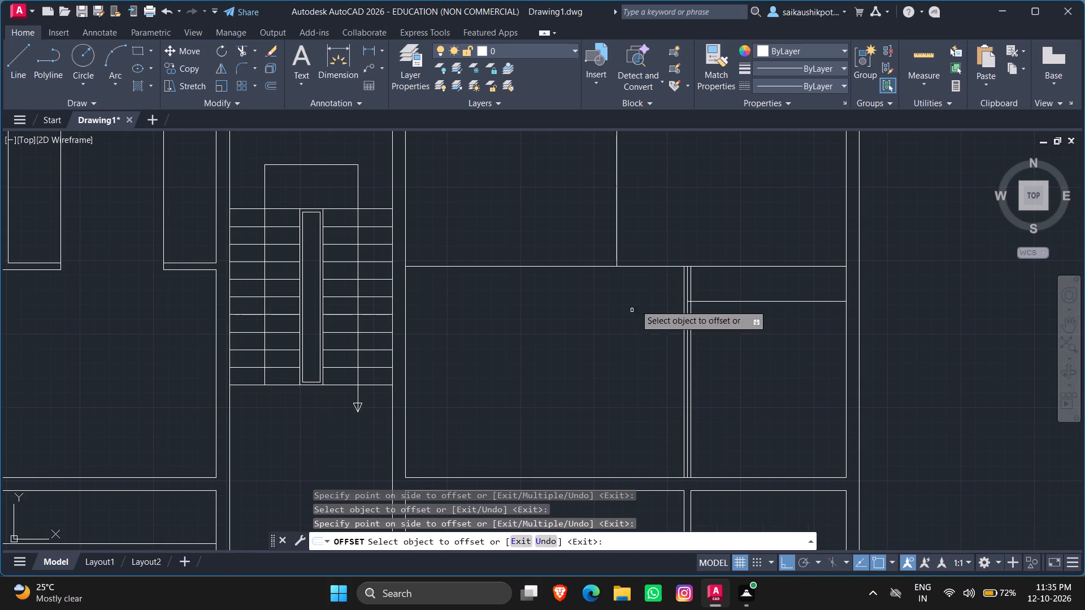
Offset the horizontal dividing line of the upper-right room 2.25" above and below.
left_click(640, 263)
left_click(643, 267)
left_click(663, 239)
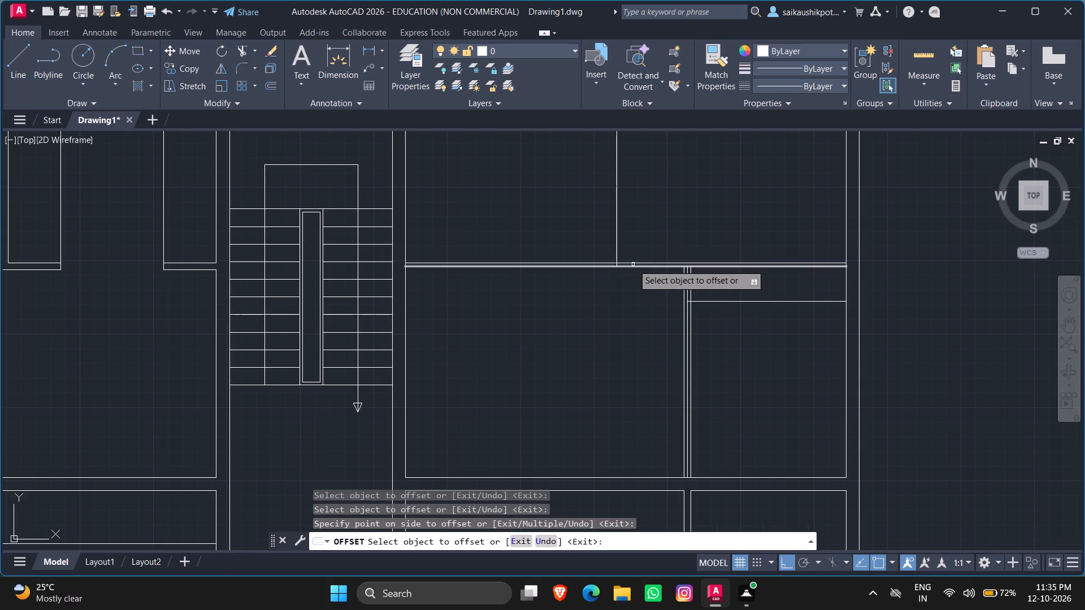
left_click(634, 265)
left_click(640, 298)
Offset the upper vertical partition line in the upper-right room 2.25" to both sides.
left_click(618, 233)
left_click(627, 238)
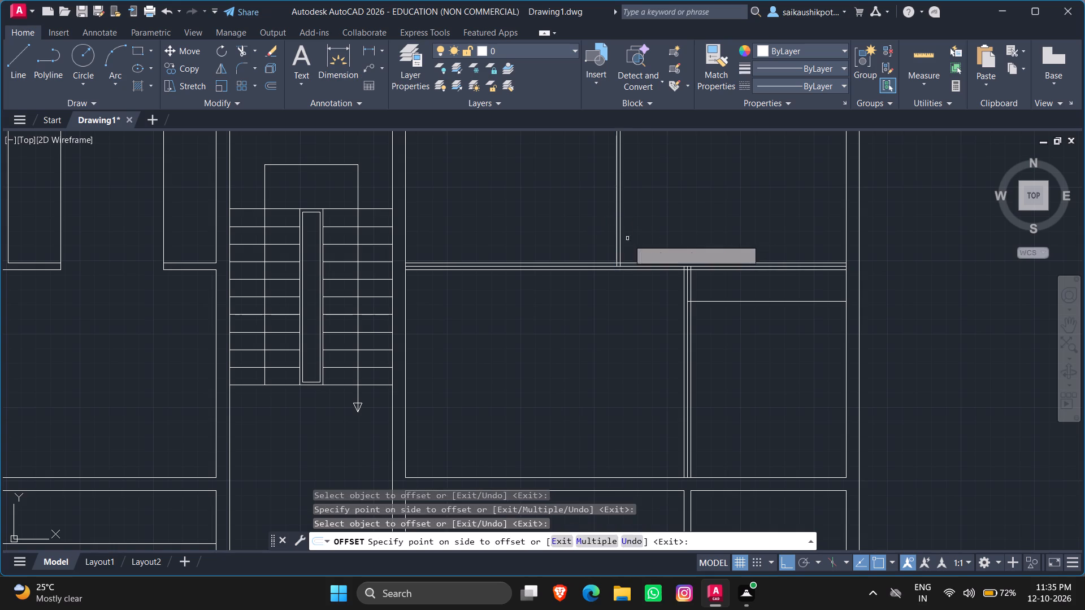
left_click(616, 239)
left_click(587, 237)
key("Escape")
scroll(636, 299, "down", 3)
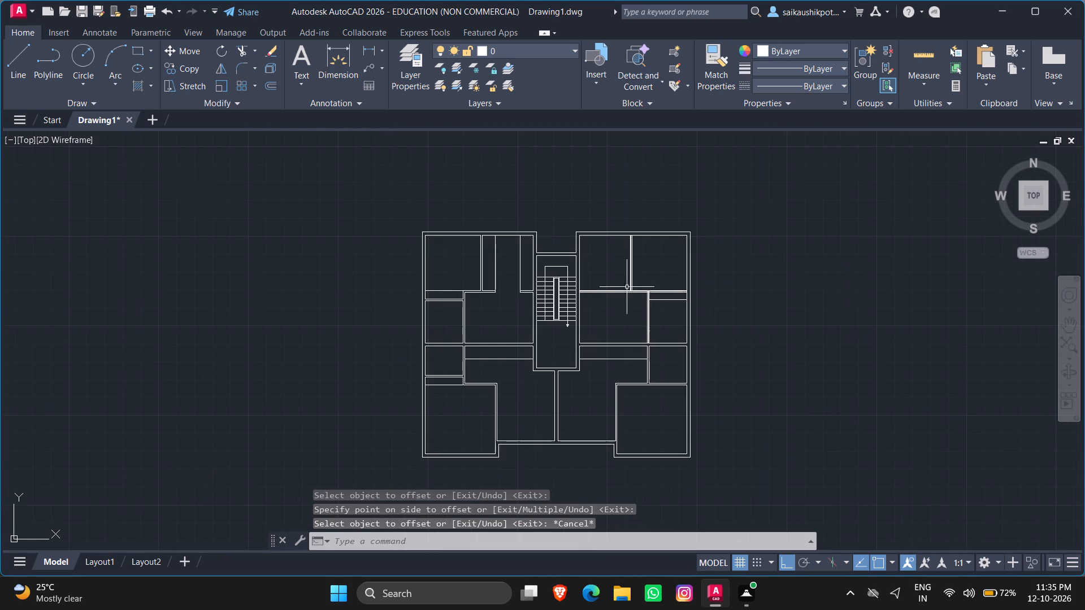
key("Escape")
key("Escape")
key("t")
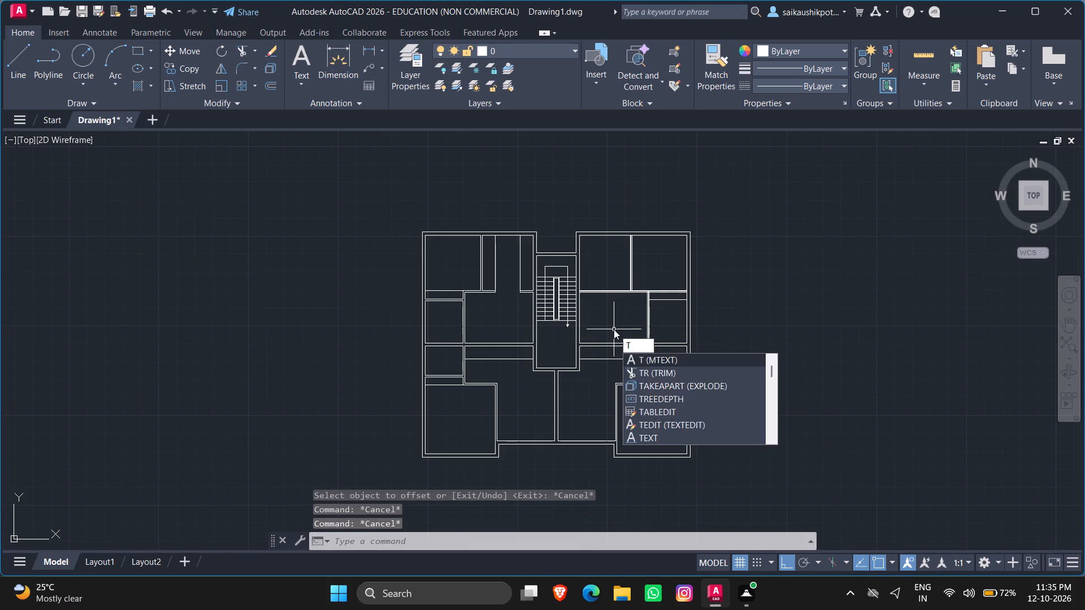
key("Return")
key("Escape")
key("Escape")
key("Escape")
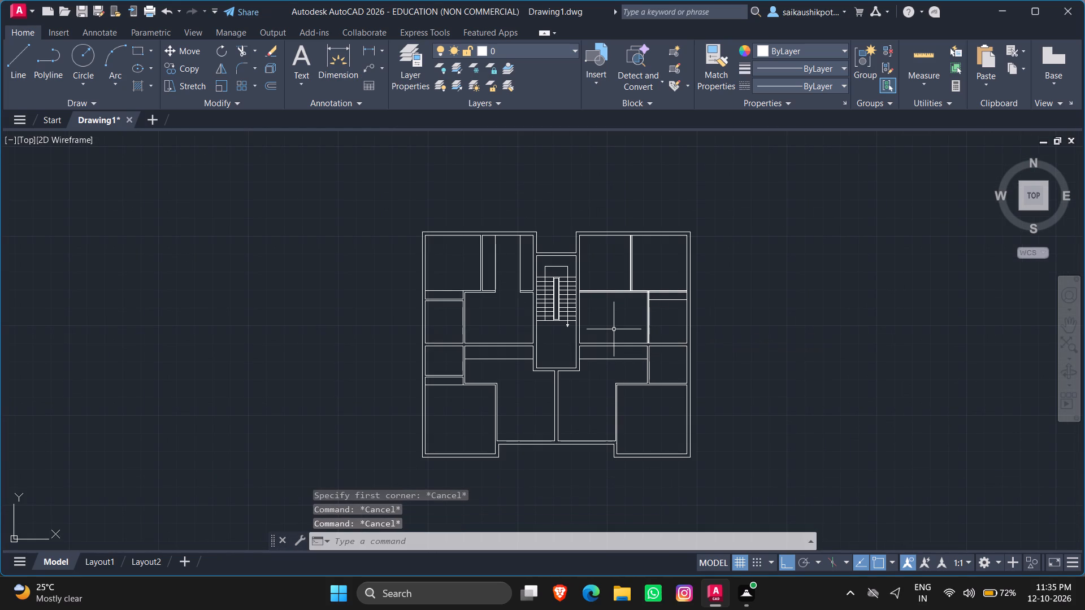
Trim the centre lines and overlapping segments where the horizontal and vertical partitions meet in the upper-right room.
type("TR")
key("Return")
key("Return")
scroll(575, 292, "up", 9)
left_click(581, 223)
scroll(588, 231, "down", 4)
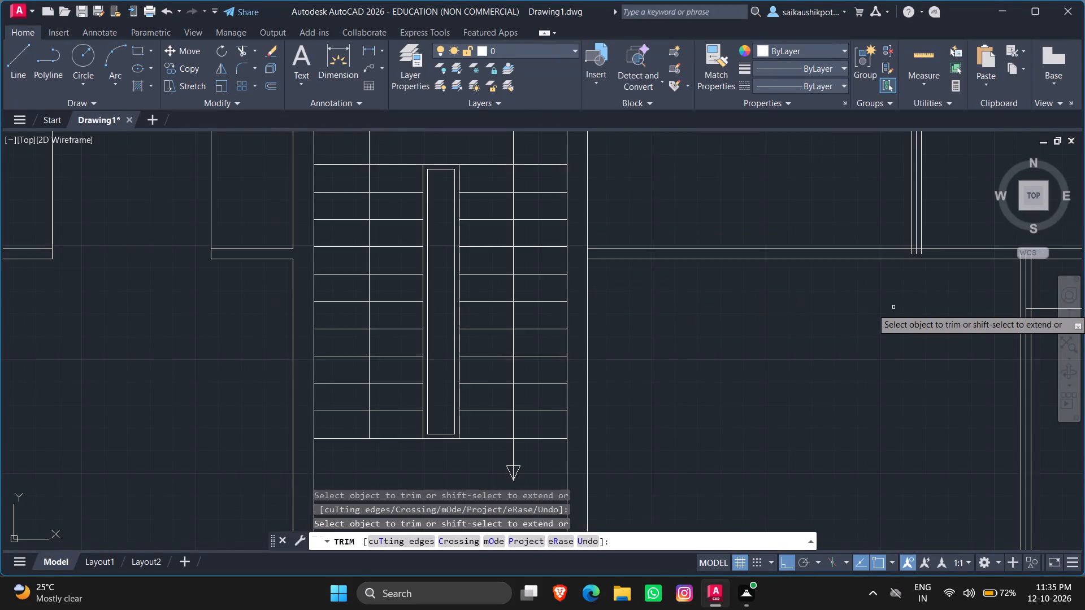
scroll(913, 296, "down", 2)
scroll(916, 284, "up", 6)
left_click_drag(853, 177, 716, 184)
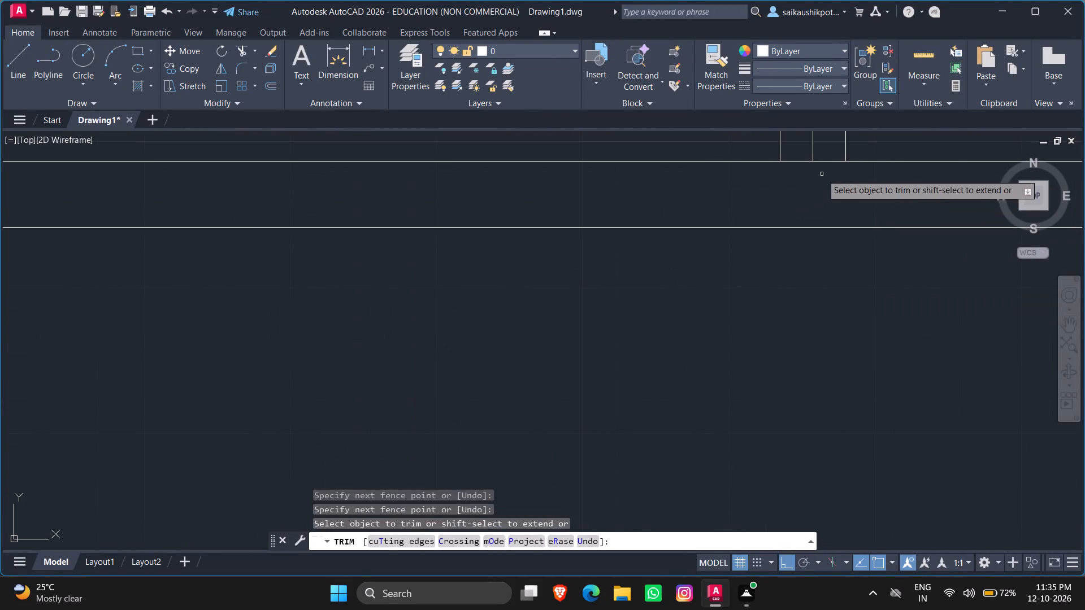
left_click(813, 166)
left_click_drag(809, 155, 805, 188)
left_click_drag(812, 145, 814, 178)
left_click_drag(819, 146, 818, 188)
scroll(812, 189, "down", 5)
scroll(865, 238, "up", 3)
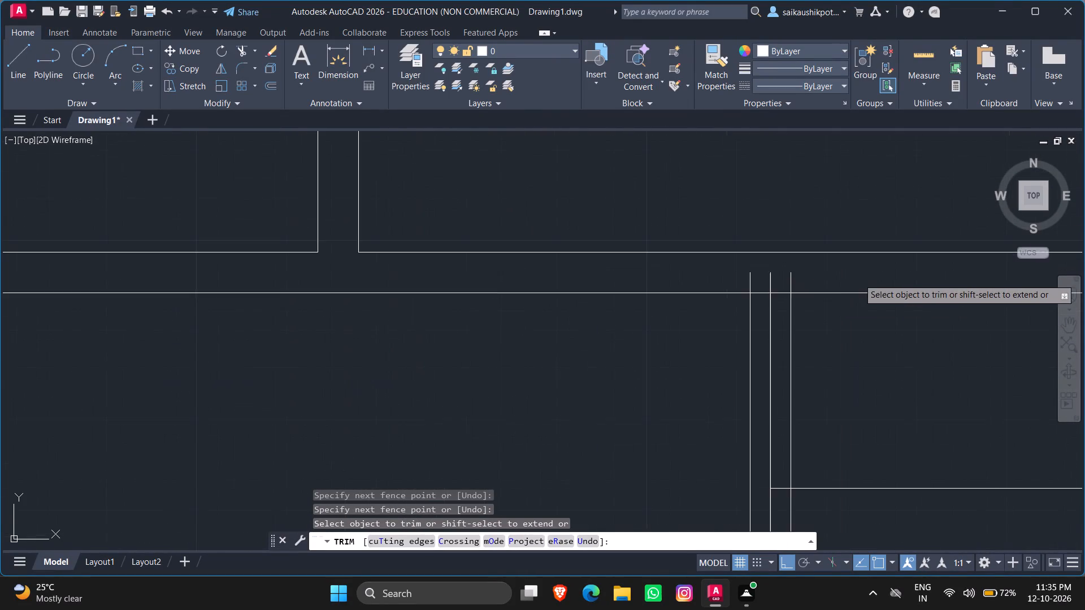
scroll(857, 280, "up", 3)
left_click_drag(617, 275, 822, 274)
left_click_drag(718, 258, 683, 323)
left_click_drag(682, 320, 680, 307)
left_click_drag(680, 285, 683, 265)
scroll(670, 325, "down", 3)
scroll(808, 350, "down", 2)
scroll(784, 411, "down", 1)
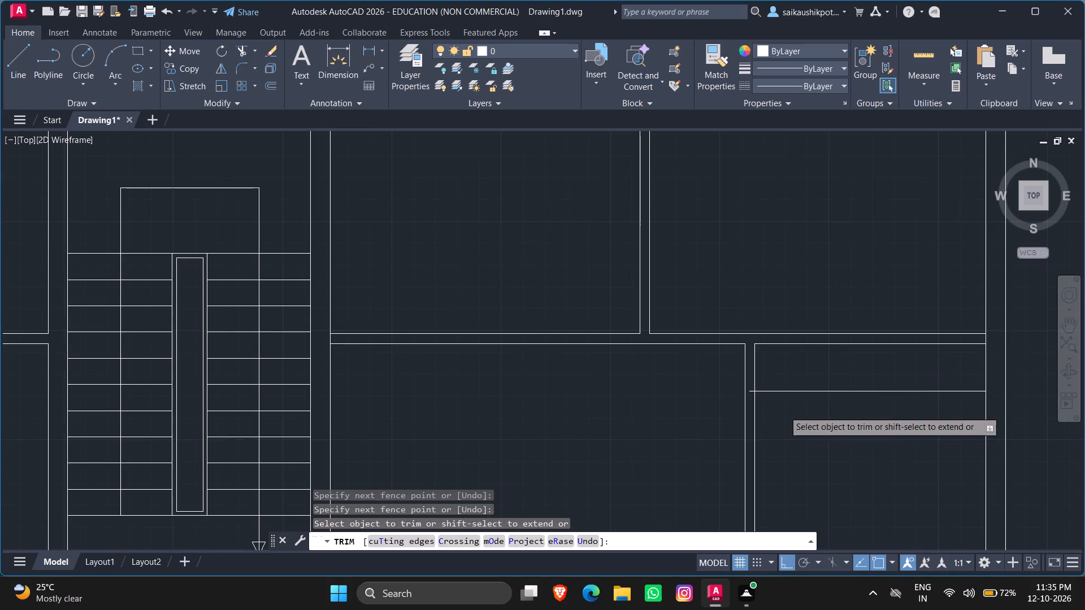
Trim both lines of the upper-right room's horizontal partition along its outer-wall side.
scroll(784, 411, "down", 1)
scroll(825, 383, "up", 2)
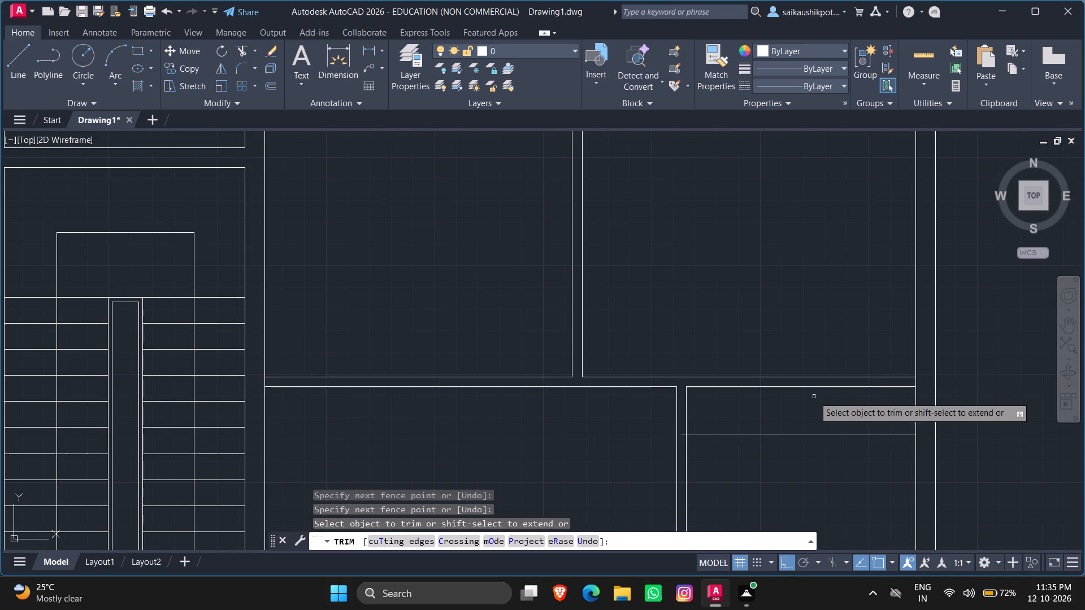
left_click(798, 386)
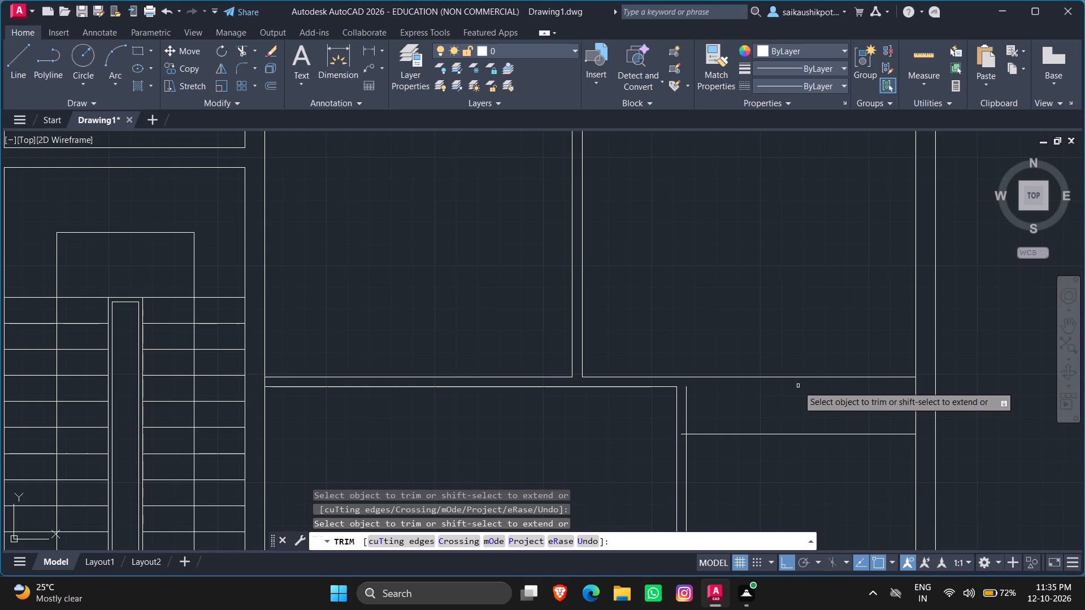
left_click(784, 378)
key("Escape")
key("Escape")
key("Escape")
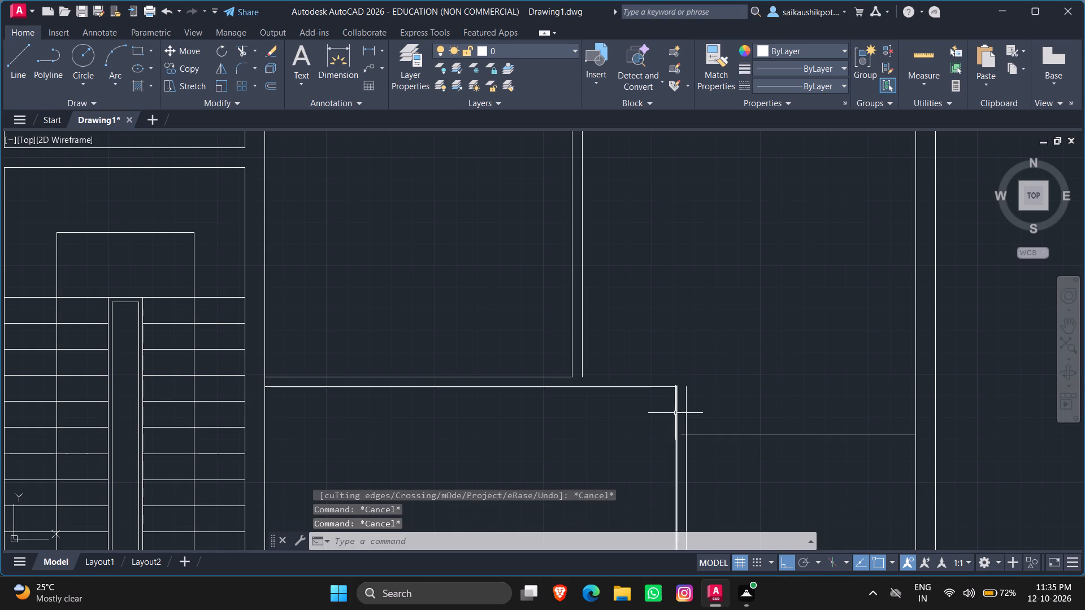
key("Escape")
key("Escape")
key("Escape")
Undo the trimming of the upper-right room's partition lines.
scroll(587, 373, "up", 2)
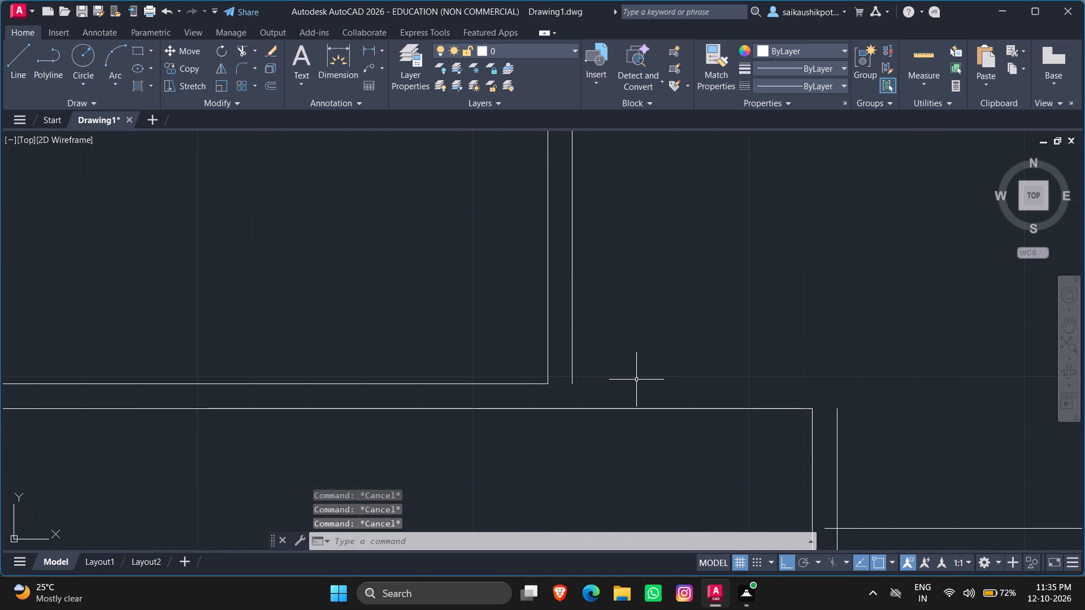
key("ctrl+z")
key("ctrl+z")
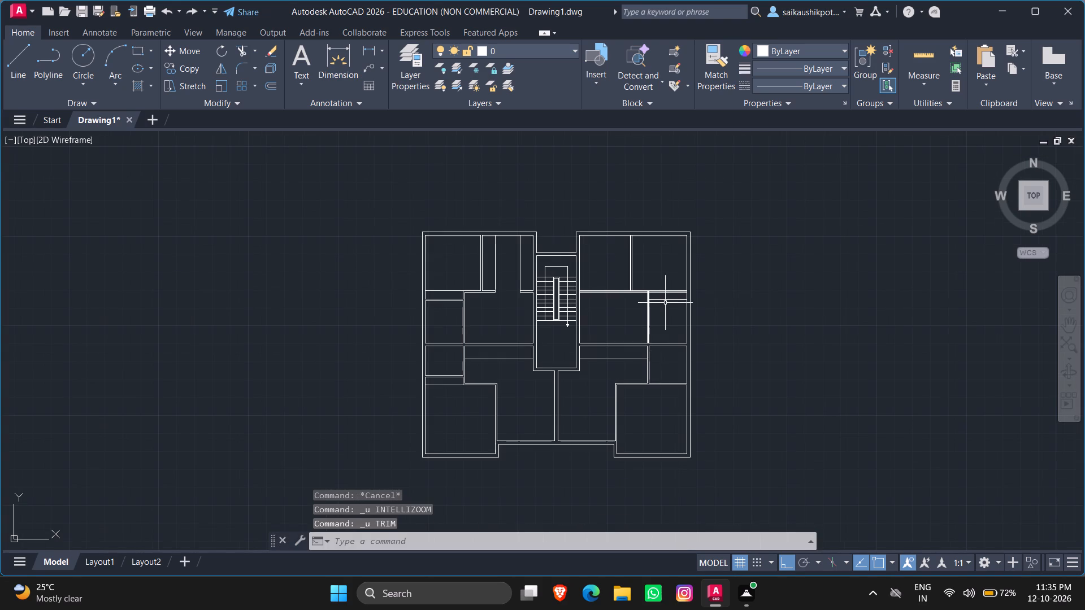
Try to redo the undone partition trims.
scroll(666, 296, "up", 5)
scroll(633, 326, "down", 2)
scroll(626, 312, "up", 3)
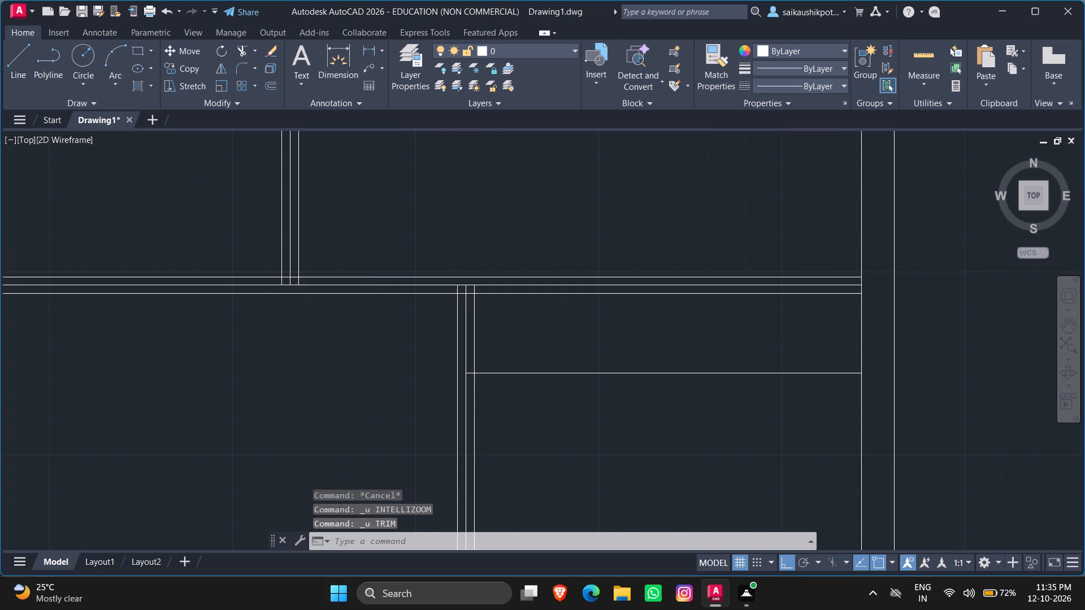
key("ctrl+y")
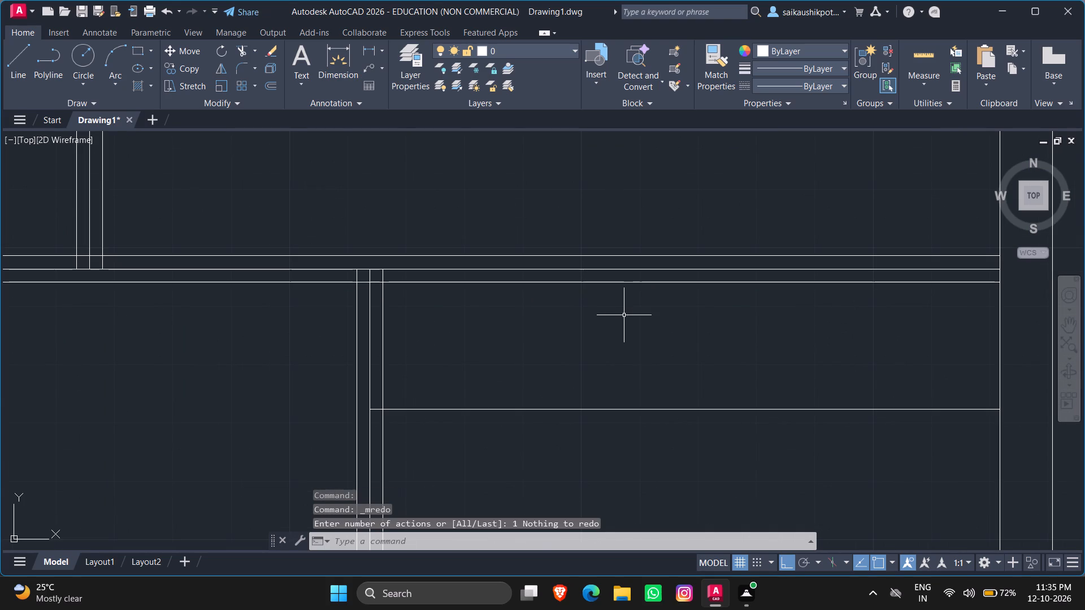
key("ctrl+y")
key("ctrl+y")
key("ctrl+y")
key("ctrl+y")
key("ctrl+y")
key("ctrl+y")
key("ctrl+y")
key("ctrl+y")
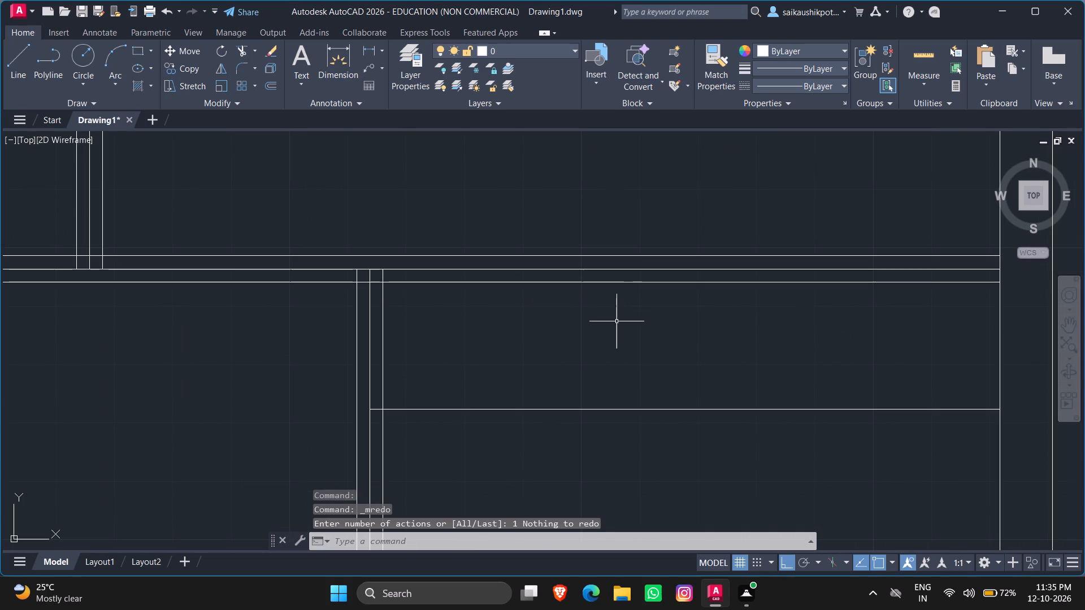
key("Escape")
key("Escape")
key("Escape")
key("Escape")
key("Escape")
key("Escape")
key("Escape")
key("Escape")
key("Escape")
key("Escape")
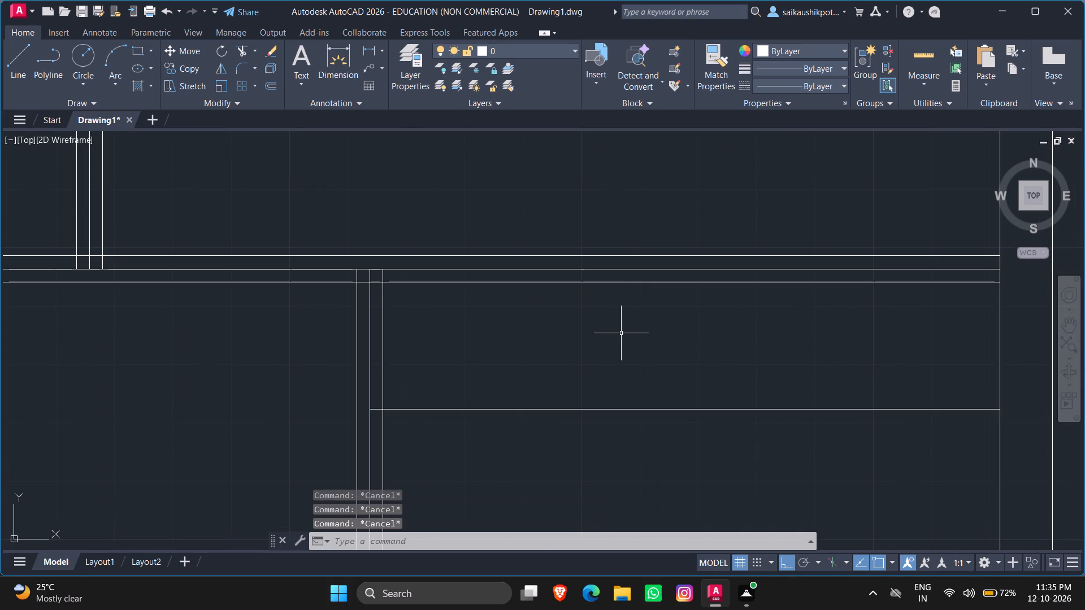
Trim the lower vertical partition's centre line and the overlapping segments at its junction with the horizontal partition in the upper-right room.
key("t")
key("r")
key("Return")
scroll(500, 334, "down", 3)
scroll(475, 334, "up", 1)
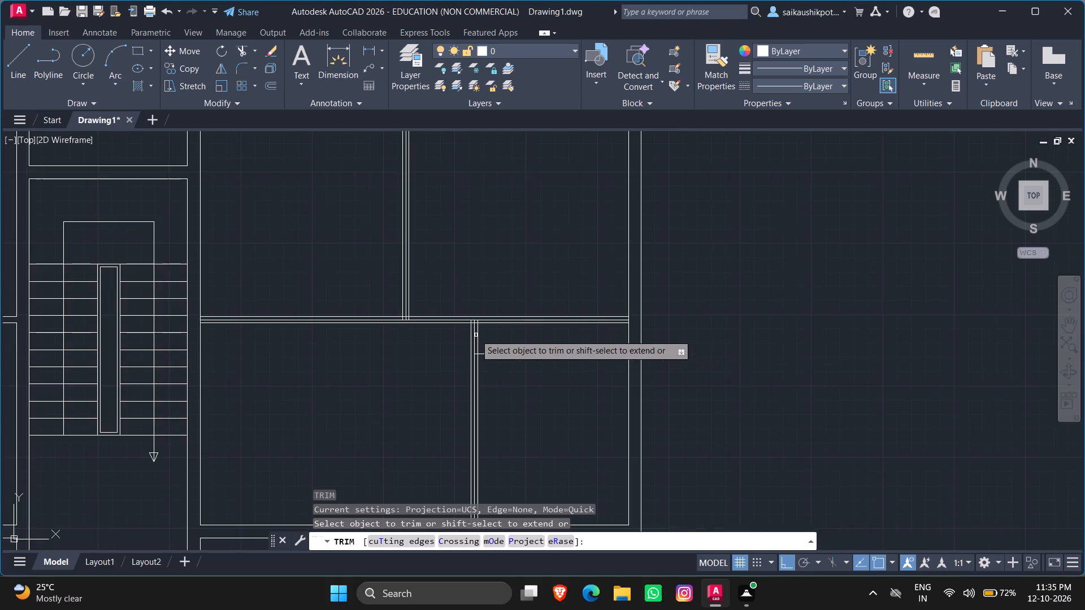
scroll(475, 334, "up", 3)
left_click(476, 276)
left_click(475, 266)
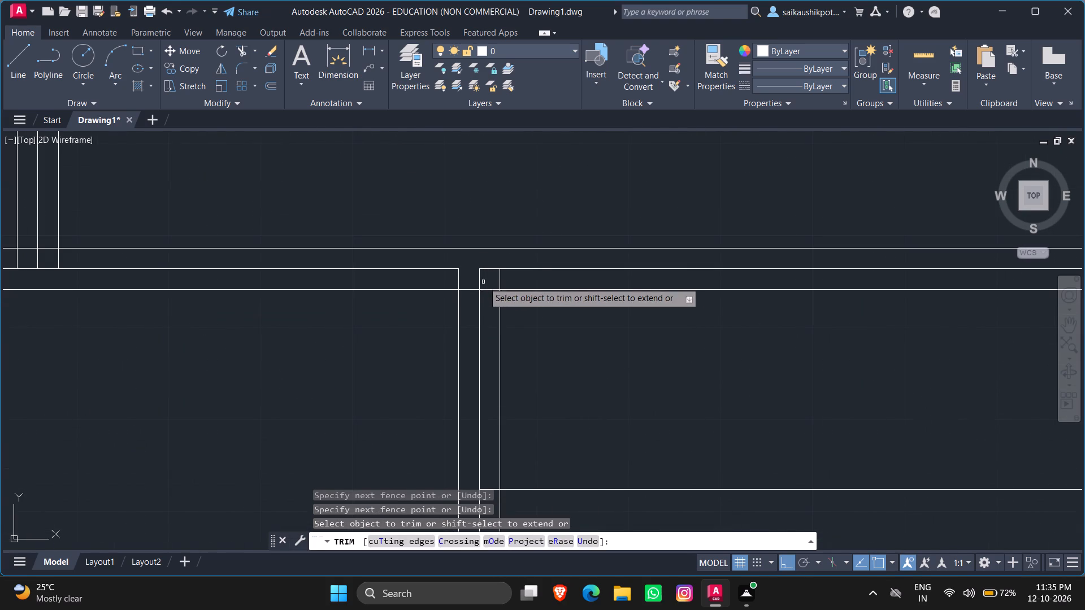
left_click_drag(516, 281, 485, 287)
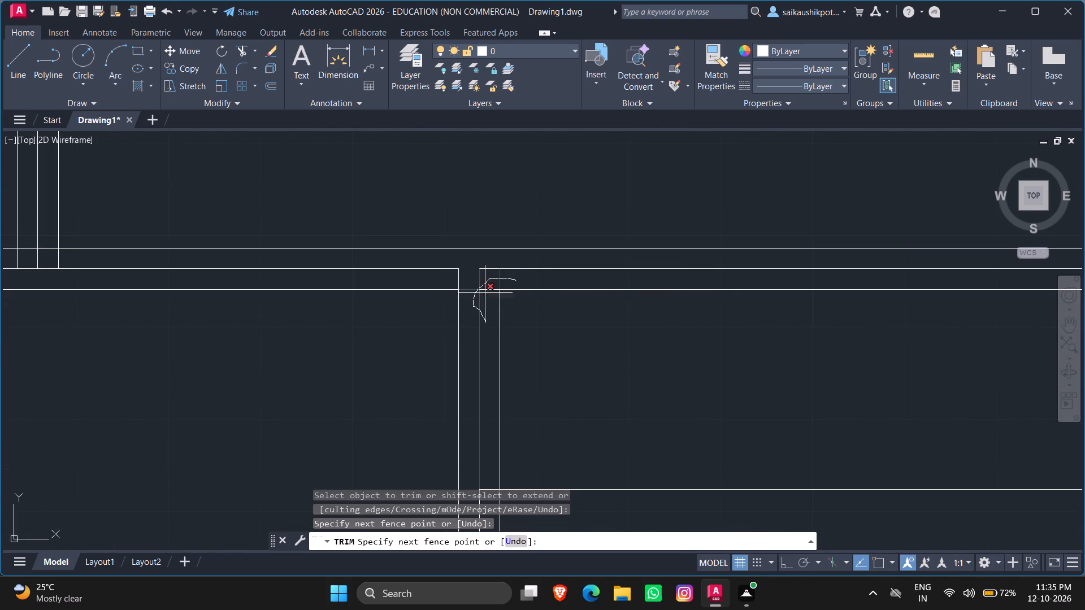
left_click_drag(485, 287, 479, 281)
scroll(533, 302, "down", 3)
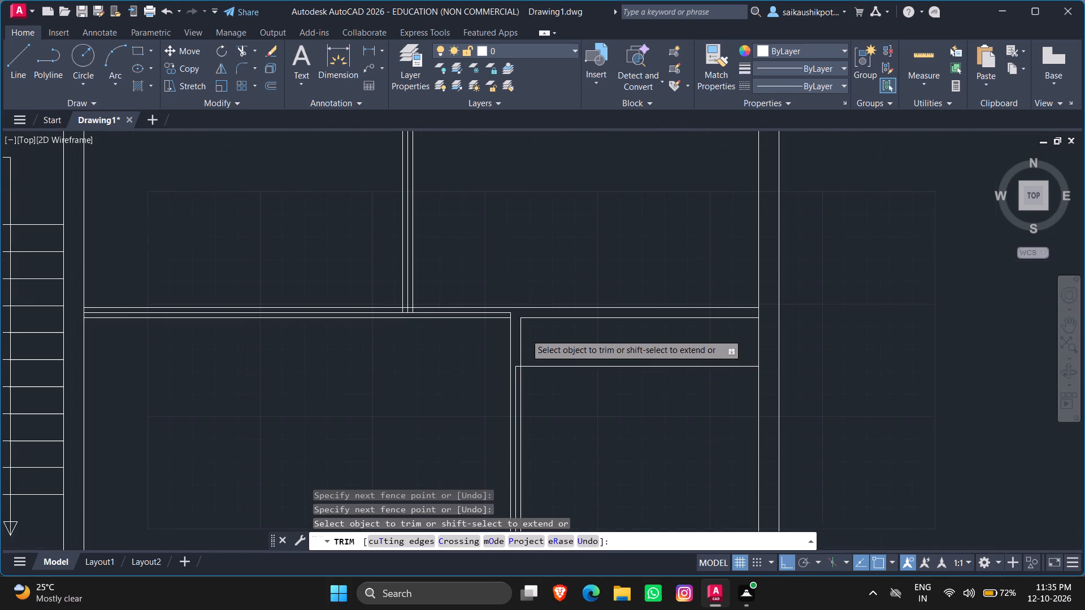
scroll(519, 381, "up", 4)
left_click_drag(490, 317, 480, 339)
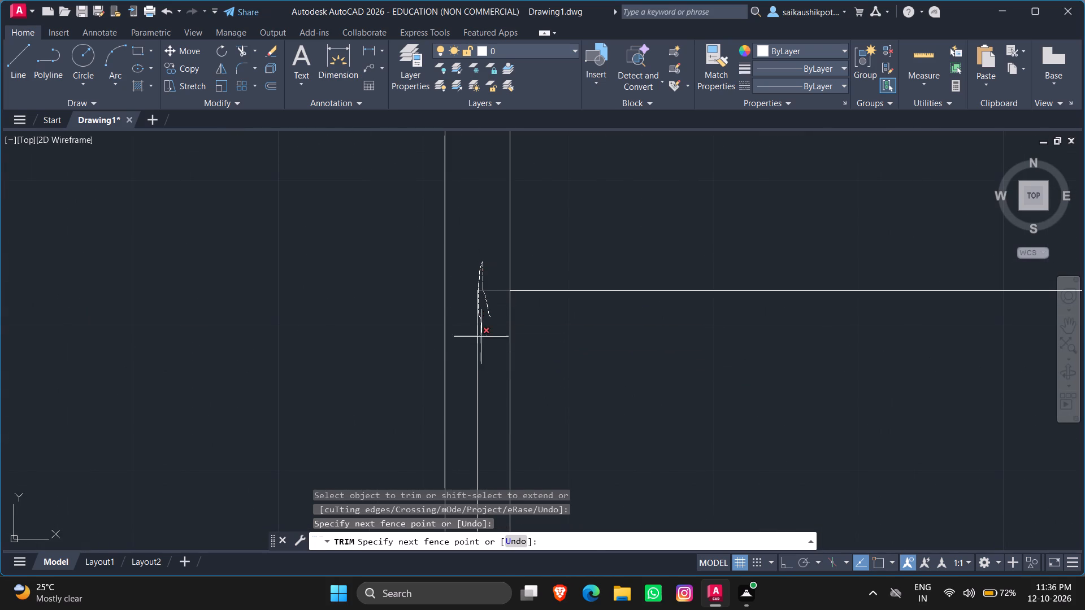
left_click_drag(480, 339, 470, 344)
Trim the outer wall's inner line between the two horizontal partition lines to open the joint.
scroll(472, 346, "down", 5)
scroll(652, 314, "up", 5)
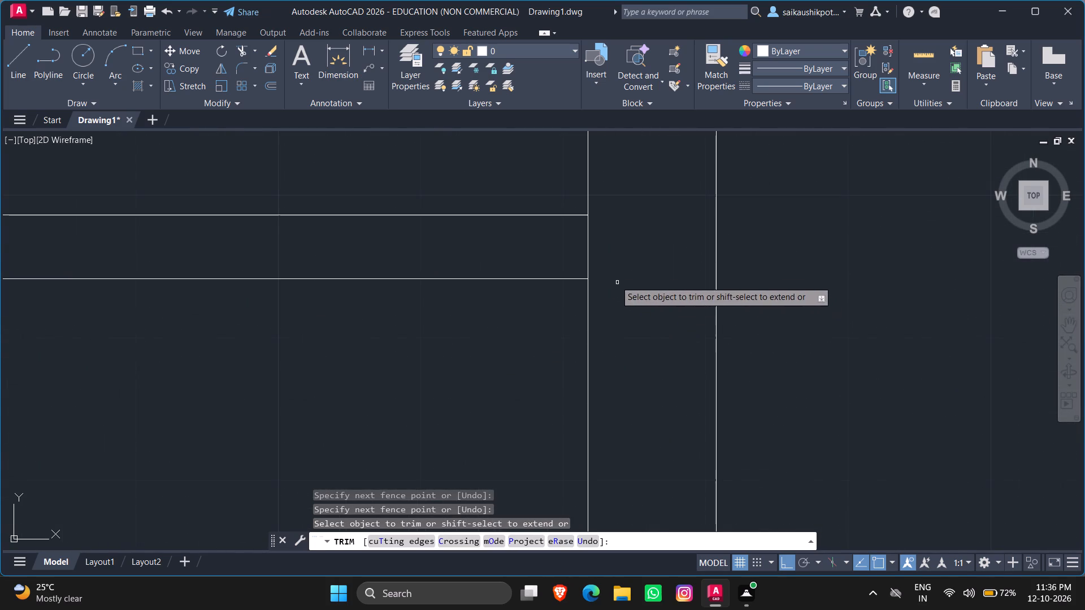
left_click_drag(583, 262, 618, 254)
scroll(632, 274, "down", 5)
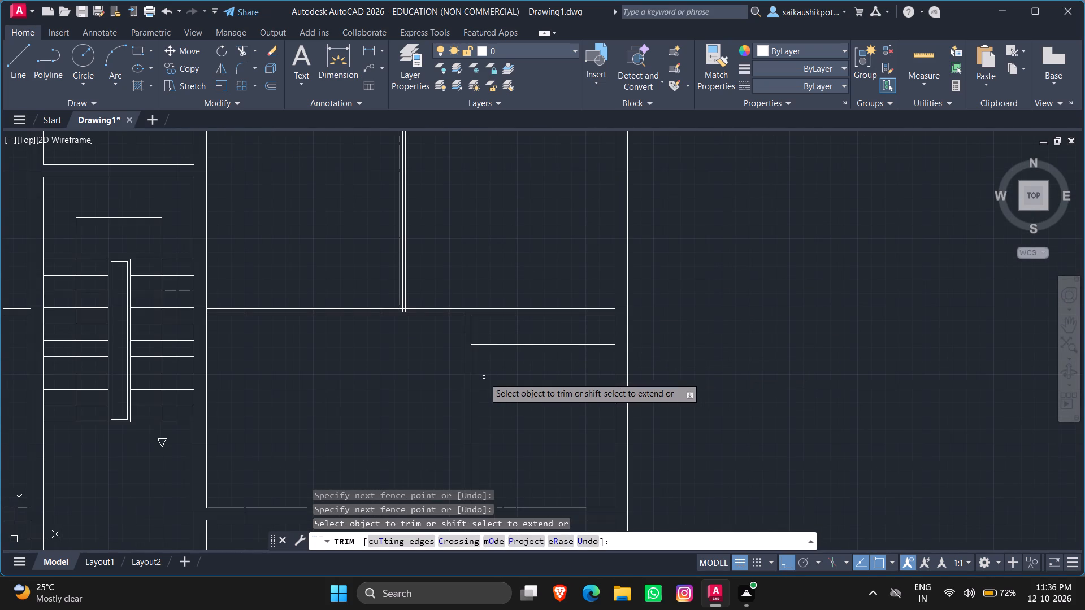
Trim the remaining horizontal centre line and the upper vertical partition's centre line and overlaps at their junction.
scroll(441, 326, "up", 4)
scroll(465, 277, "down", 1)
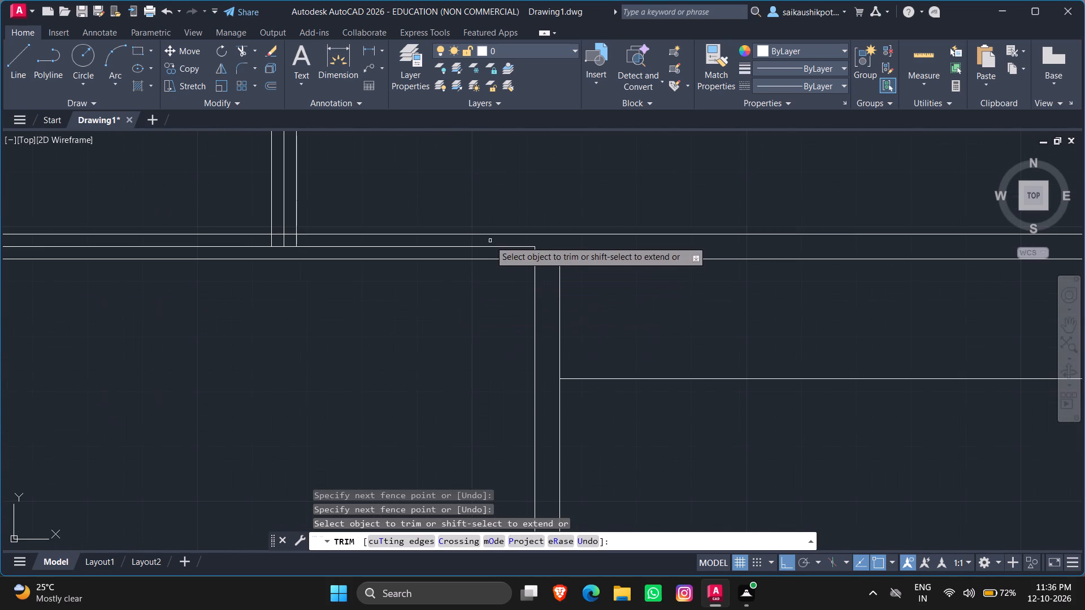
left_click_drag(491, 244, 540, 256)
left_click(540, 256)
left_click_drag(342, 252, 310, 249)
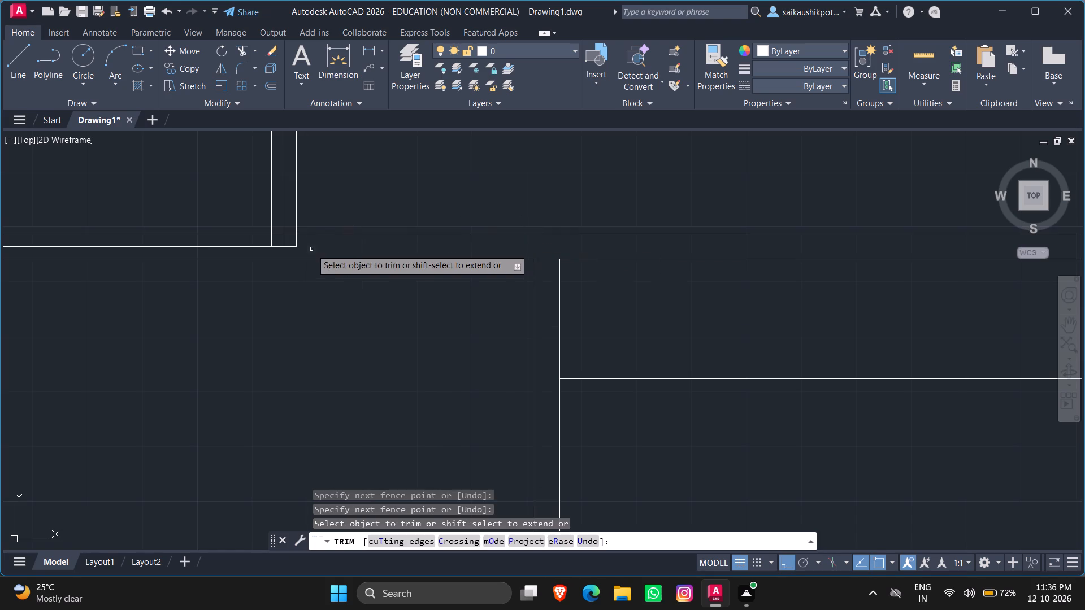
left_click_drag(310, 249, 305, 237)
left_click_drag(266, 239, 286, 242)
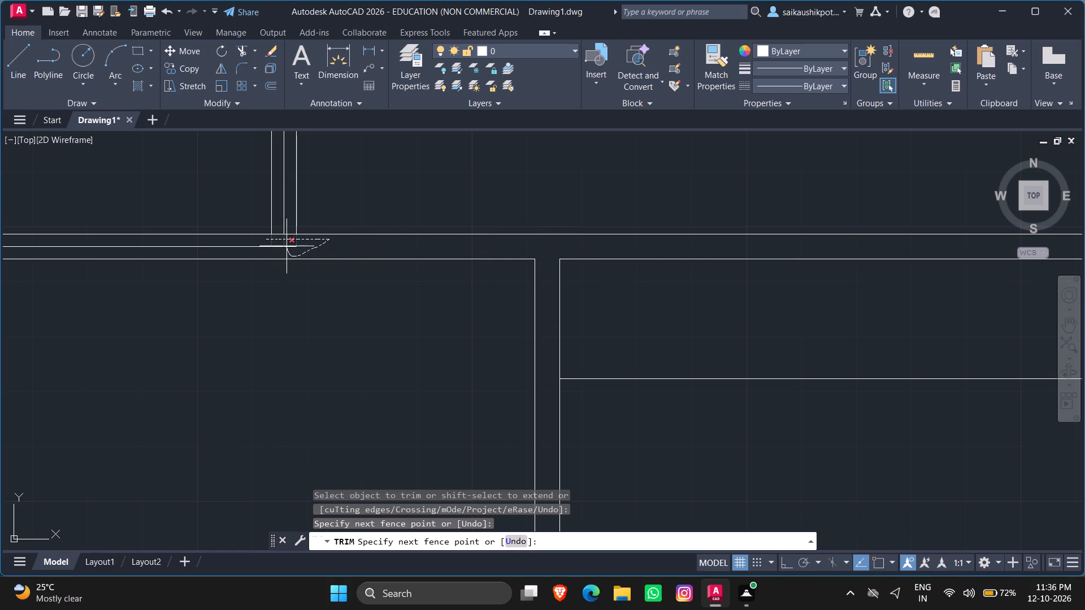
left_click_drag(286, 242, 281, 226)
Trim the staircase-side wall line between the two horizontal partition lines to open the joint.
scroll(370, 281, "down", 4)
scroll(253, 281, "up", 3)
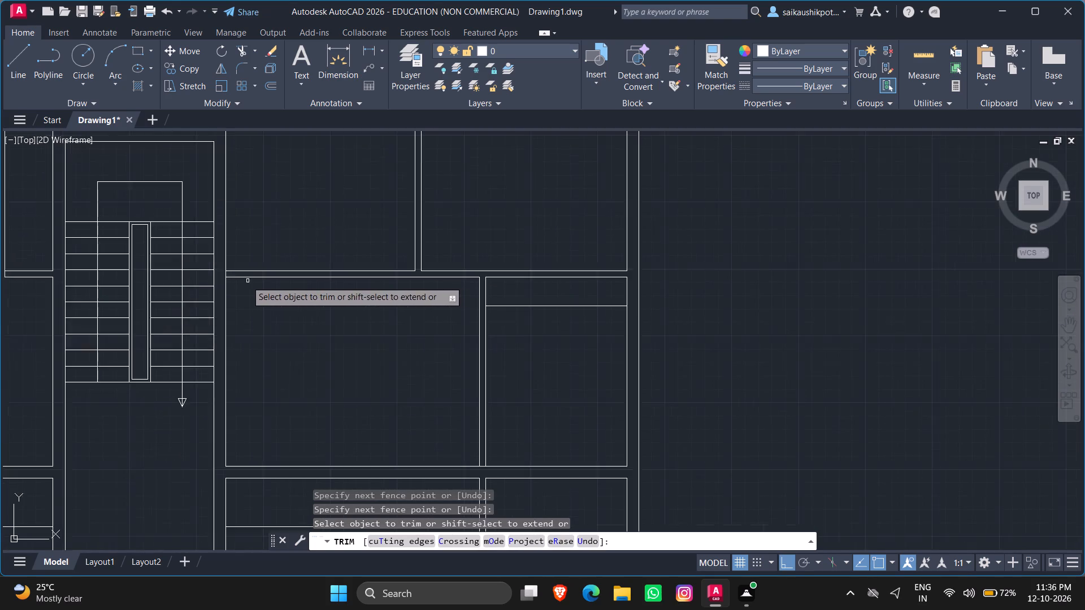
scroll(245, 281, "up", 2)
left_click_drag(99, 232, 129, 232)
scroll(201, 310, "down", 5)
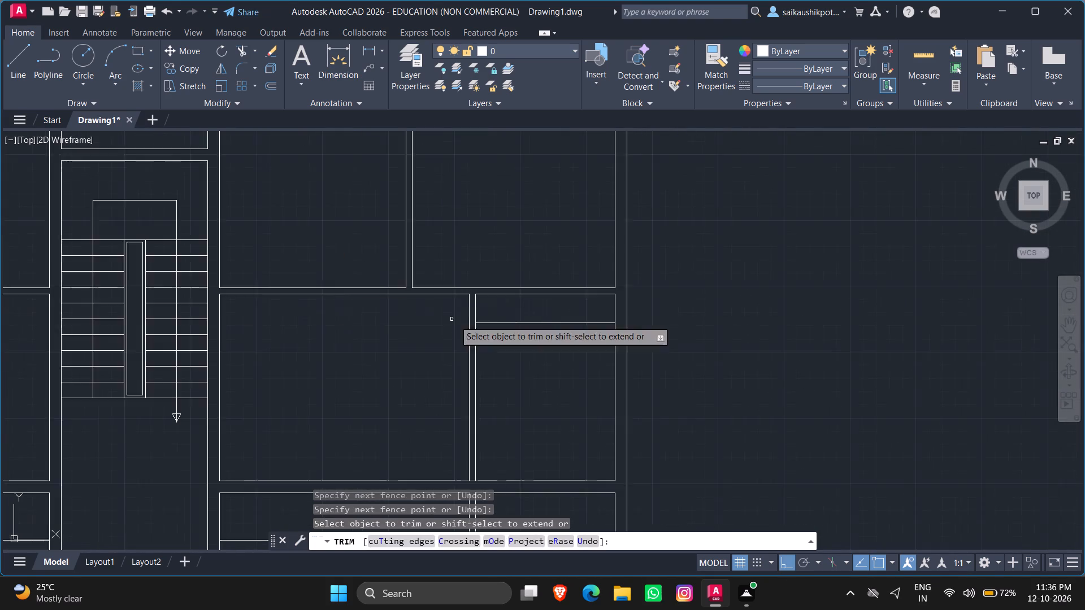
Trim the wall line between the two lower vertical partition lines at the partition's bottom end.
scroll(456, 320, "down", 1)
scroll(471, 367, "up", 4)
scroll(435, 420, "down", 3)
scroll(432, 432, "up", 4)
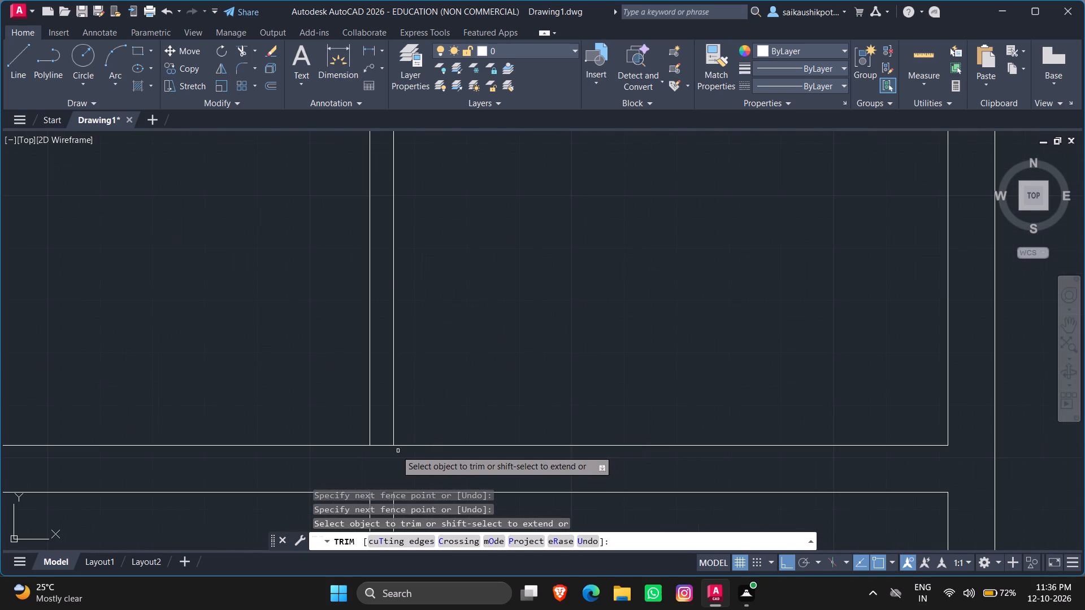
left_click(376, 451)
left_click_drag(382, 433, 376, 450)
scroll(496, 291, "down", 2)
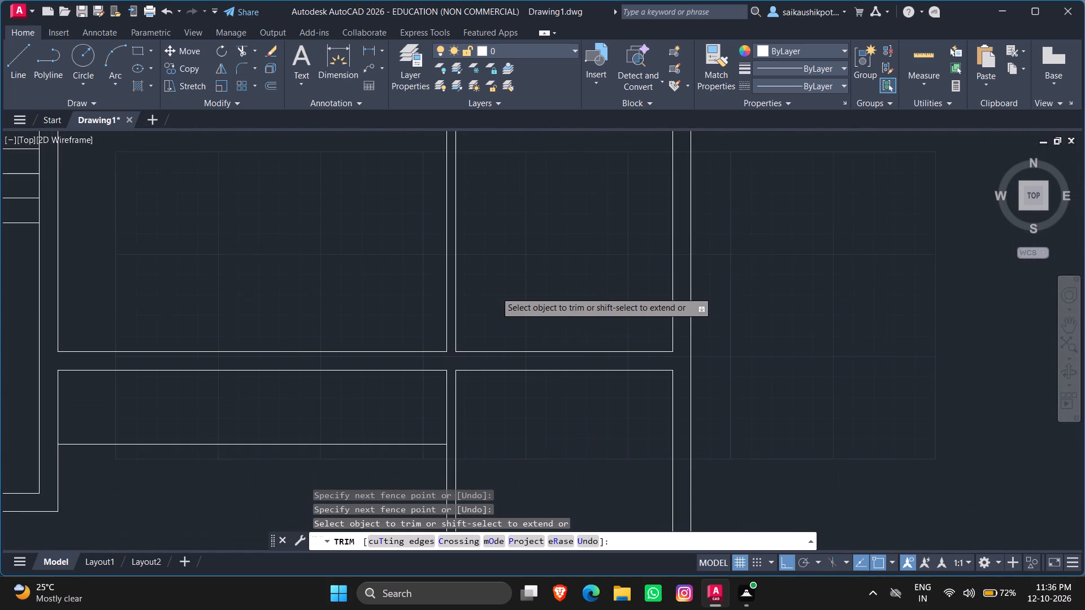
Trim the horizontal partition's lower line over the small room between the lower vertical partition and the outer wall.
scroll(489, 321, "down", 4)
scroll(497, 276, "up", 4)
scroll(498, 333, "up", 1)
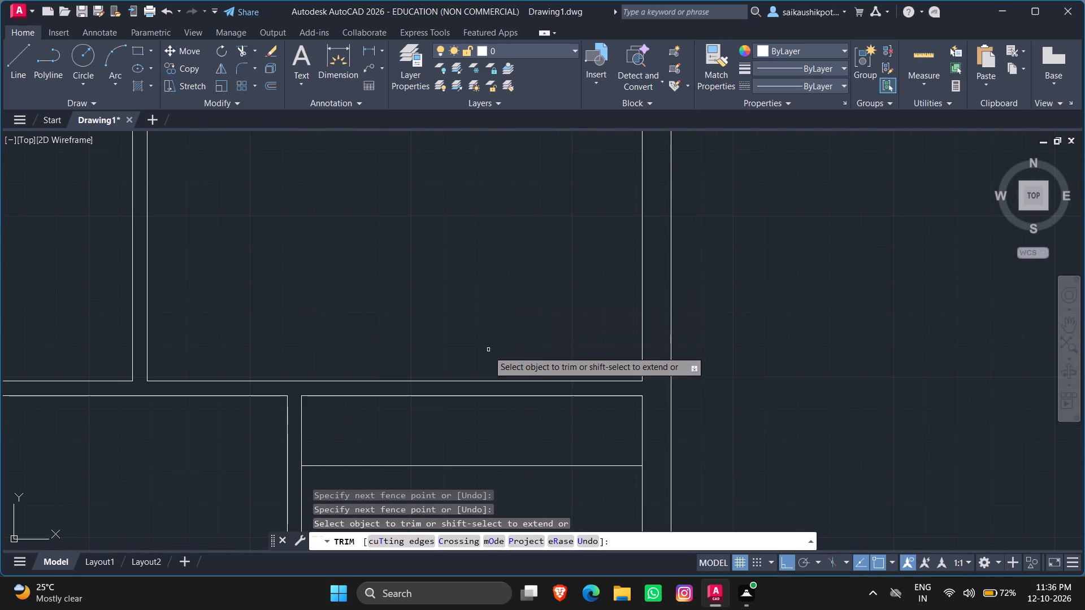
left_click_drag(465, 388, 454, 424)
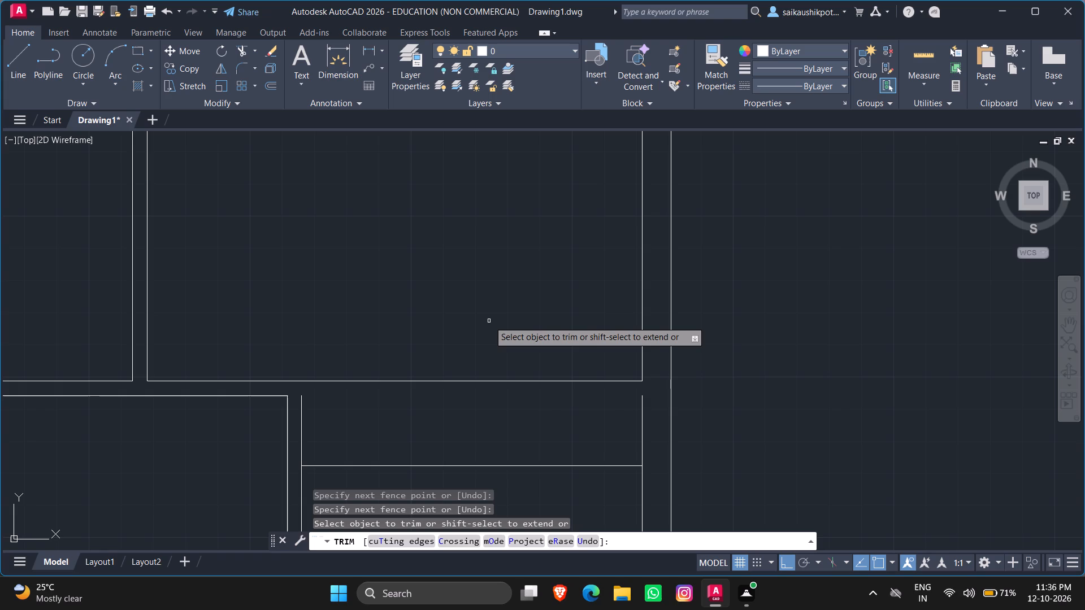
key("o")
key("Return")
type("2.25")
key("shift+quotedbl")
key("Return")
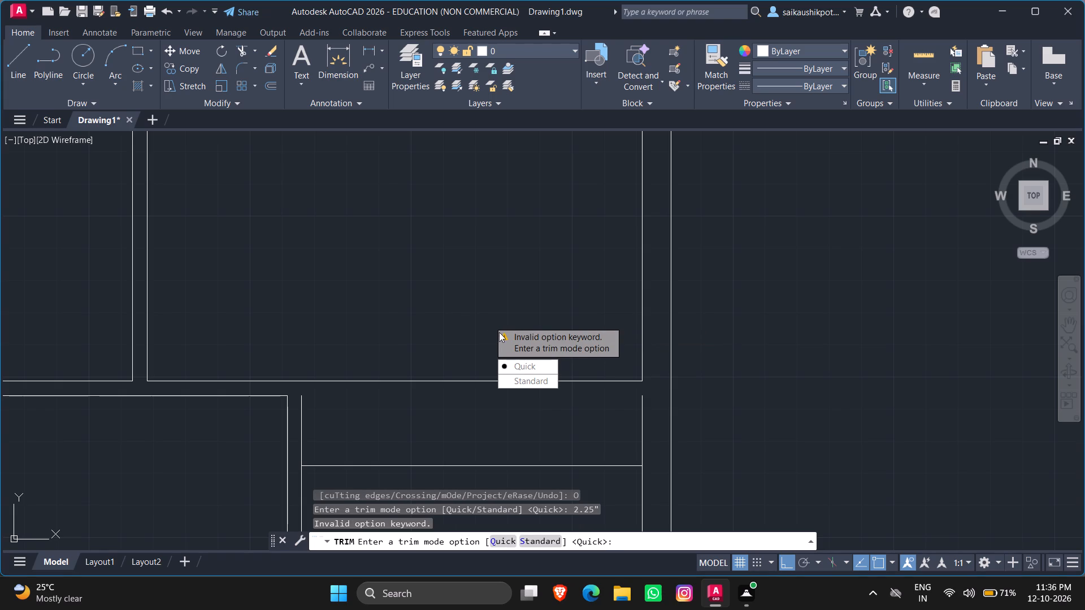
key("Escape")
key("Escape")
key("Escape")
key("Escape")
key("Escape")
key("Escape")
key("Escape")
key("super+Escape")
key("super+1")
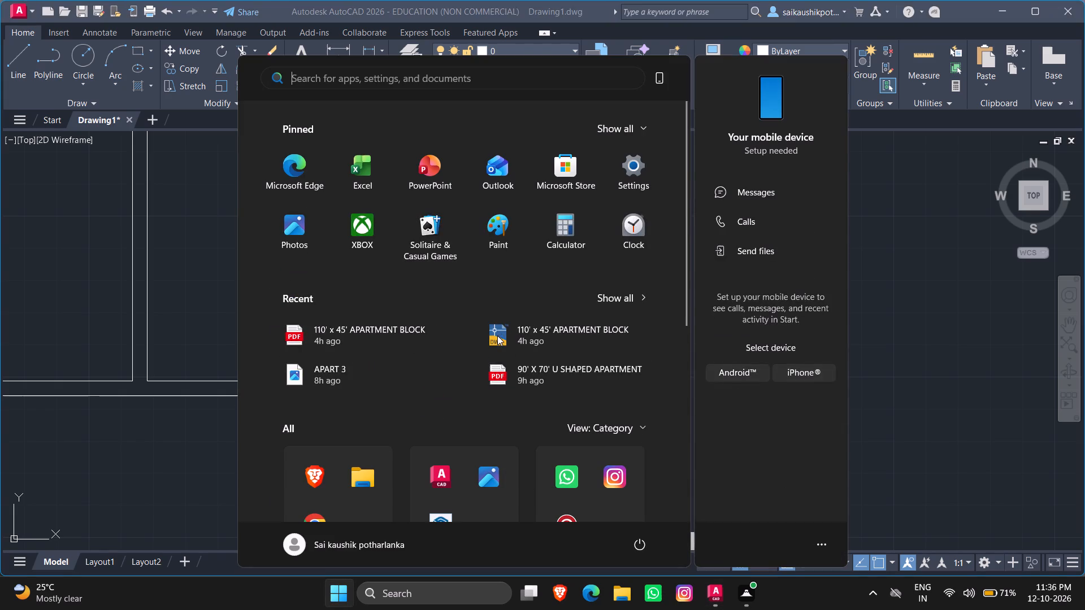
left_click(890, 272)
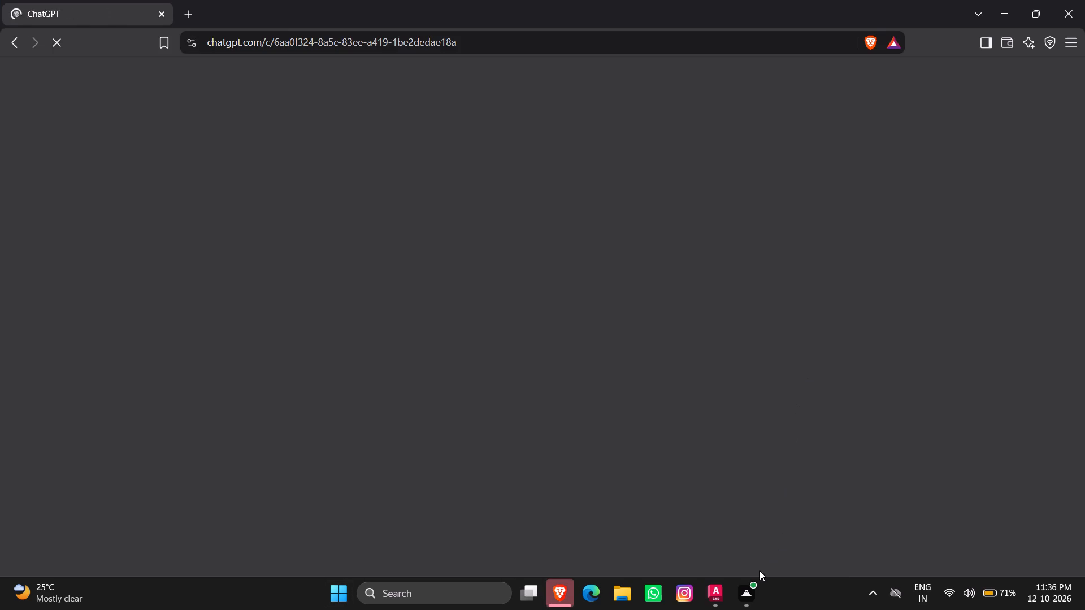
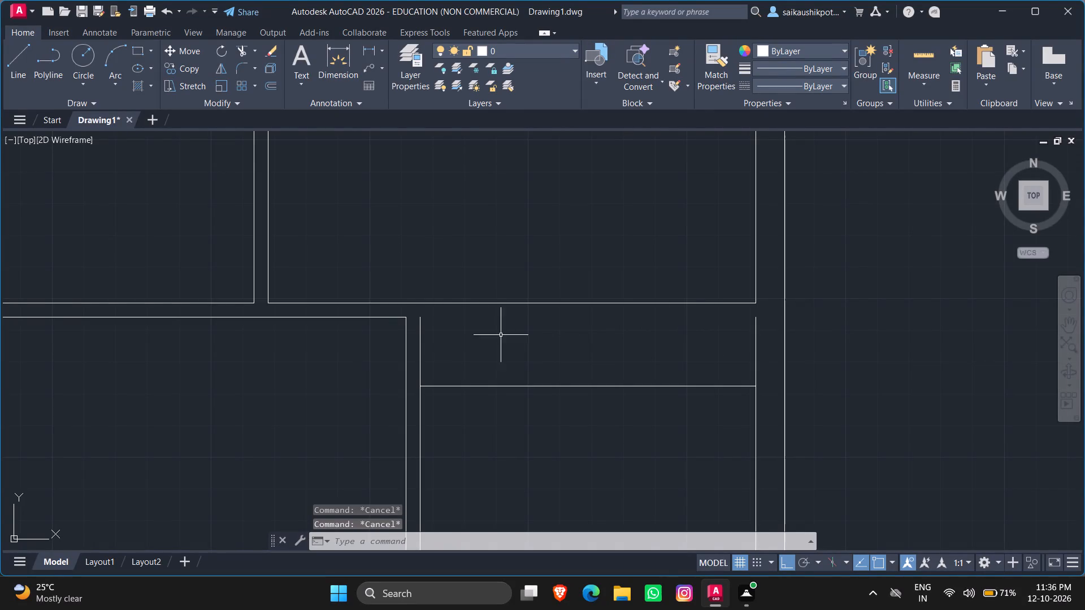
Join the two collinear segments of the outer wall's inner line across the gap at the horizontal partition.
left_click(757, 279)
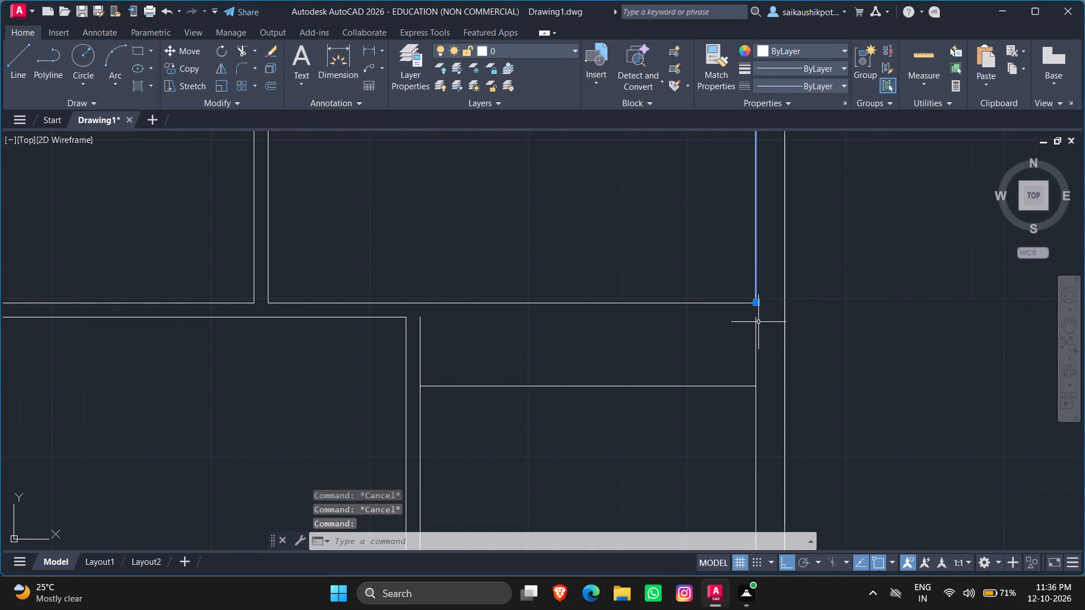
left_click(755, 324)
type("JOIN")
key("Return")
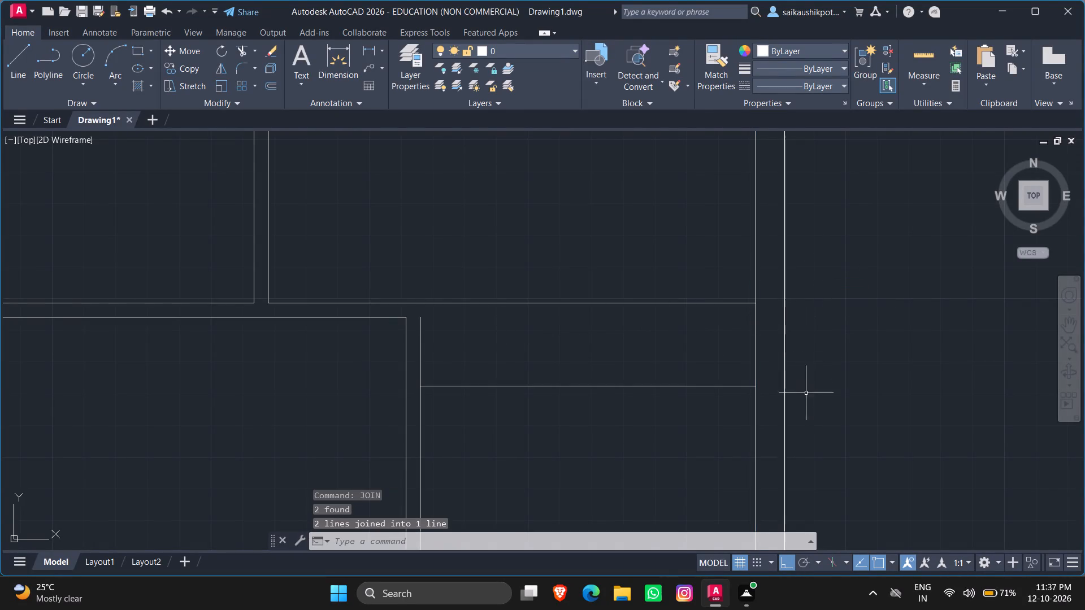
key("Escape")
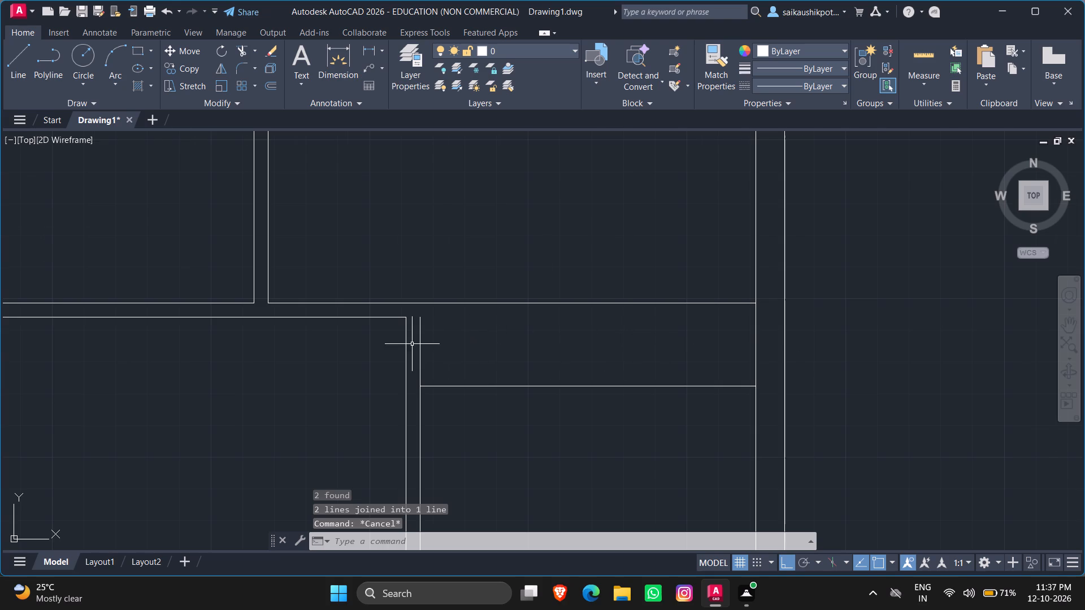
Stretch the top end of the lower vertical partition's line nearest the outer wall up to the horizontal partition's upper line.
scroll(403, 334, "up", 3)
left_click(473, 314)
left_click_drag(498, 314, 481, 320)
left_click(476, 323)
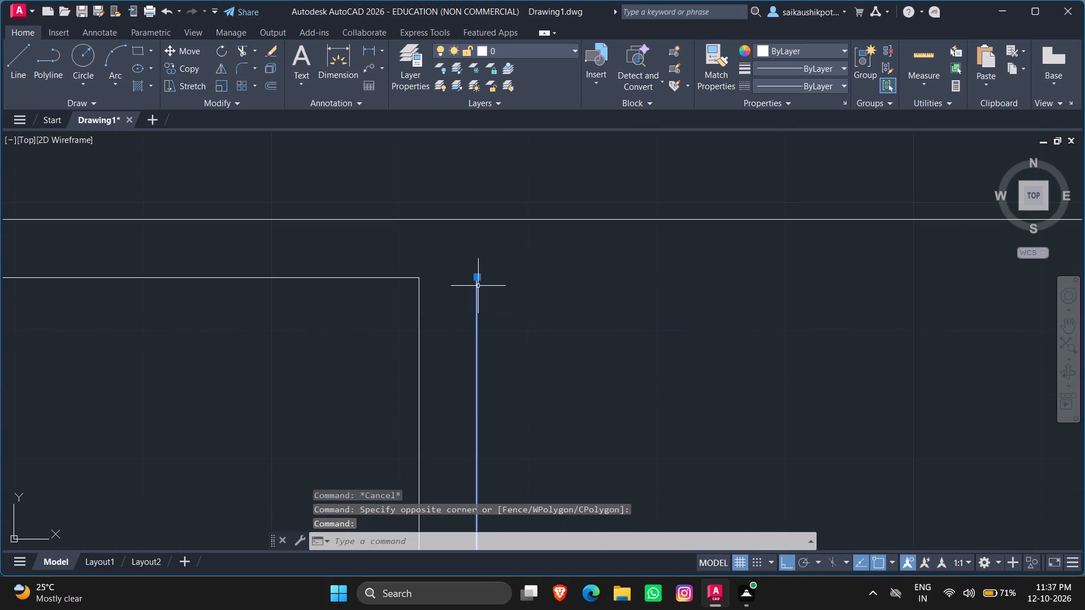
left_click(476, 280)
left_click(473, 222)
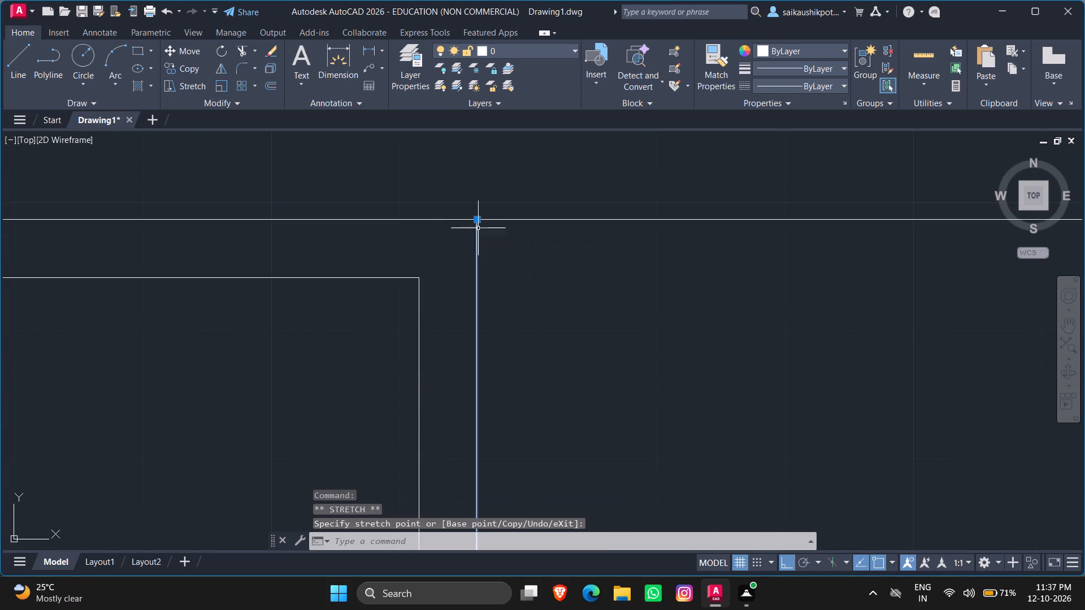
scroll(535, 304, "down", 2)
key("grave")
key("grave")
key("Escape")
key("Escape")
key("Escape")
key("Escape")
key("Escape")
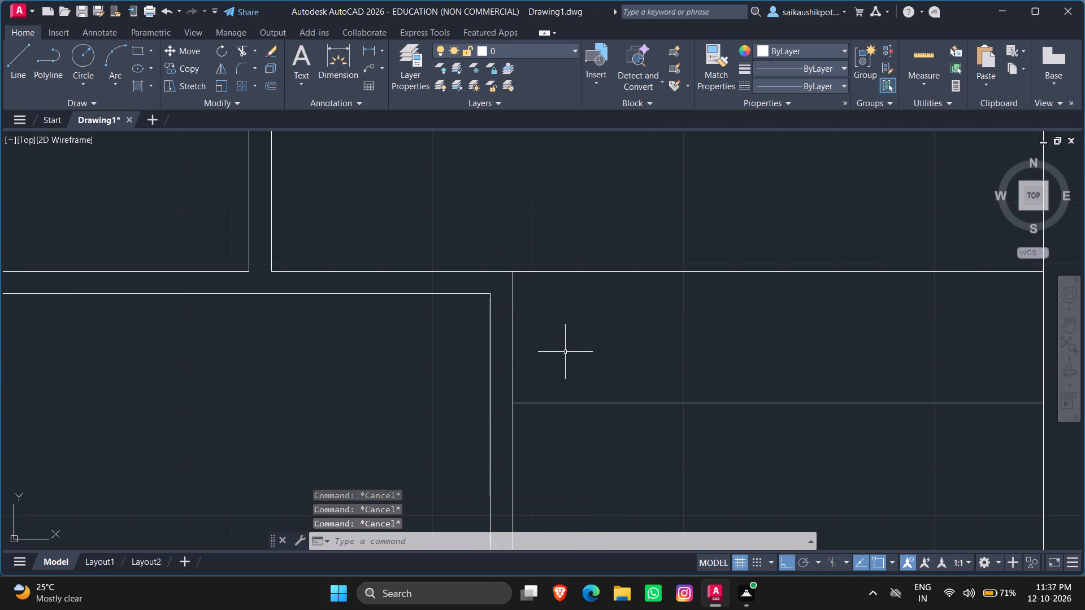
Offset the horizontal line between the lower vertical partition and the outer wall by 2.25" to both sides.
key("o")
key("Return")
type("2.25")
key("shift+quotedbl")
key("Return")
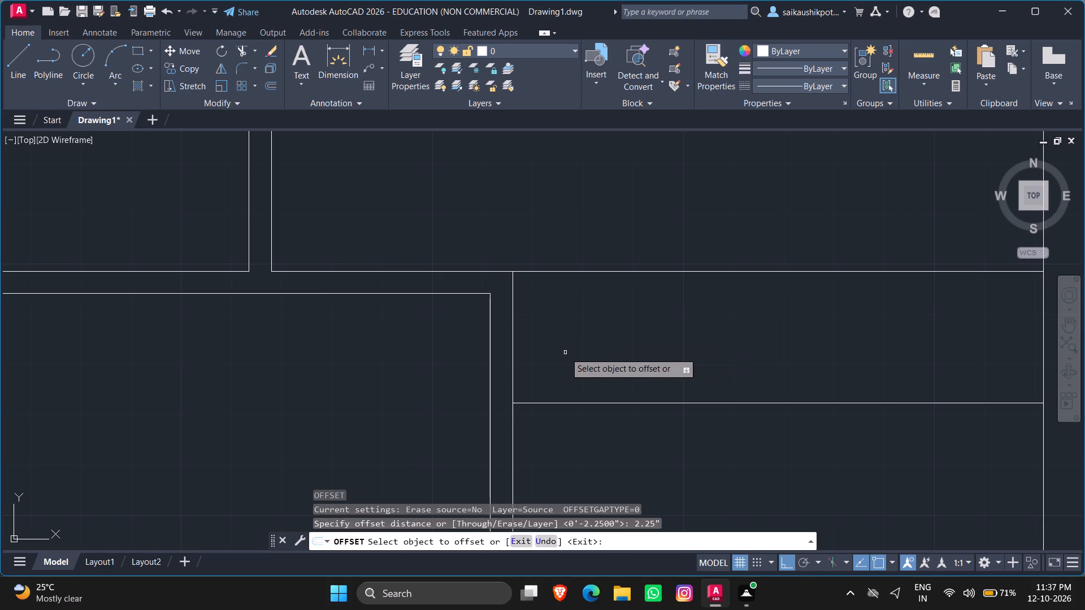
left_click(631, 404)
left_click(634, 376)
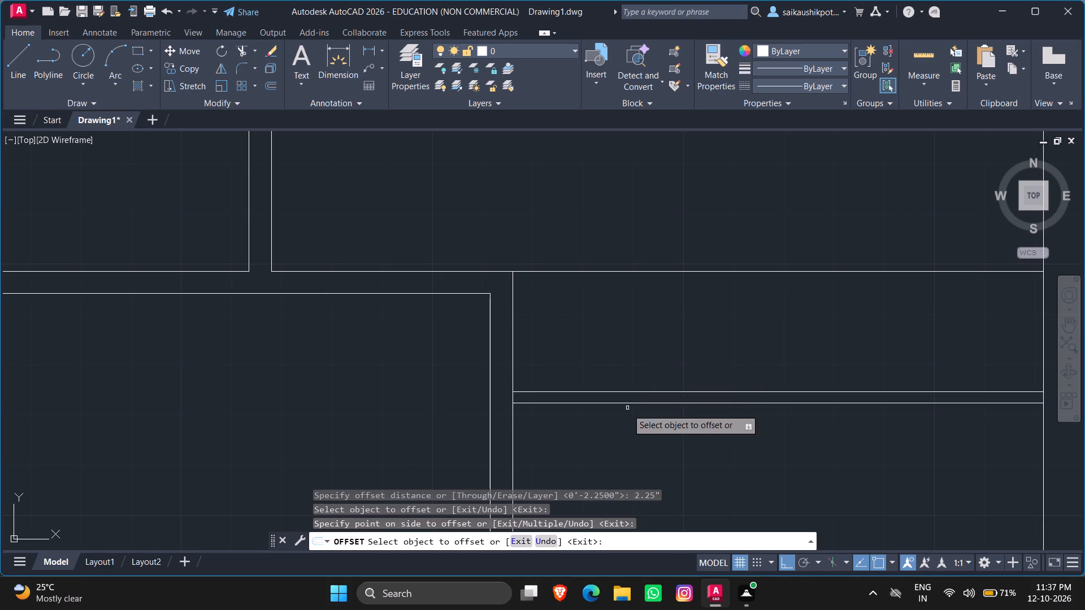
left_click(627, 403)
left_click(627, 433)
key("Escape")
key("Escape")
key("Escape")
Trim the new horizontal partition's centre line and the vertical wall lines between its two faces at both ends.
type("TR")
key("Return")
key("Return")
scroll(511, 414, "up", 2)
left_click_drag(510, 402, 520, 382)
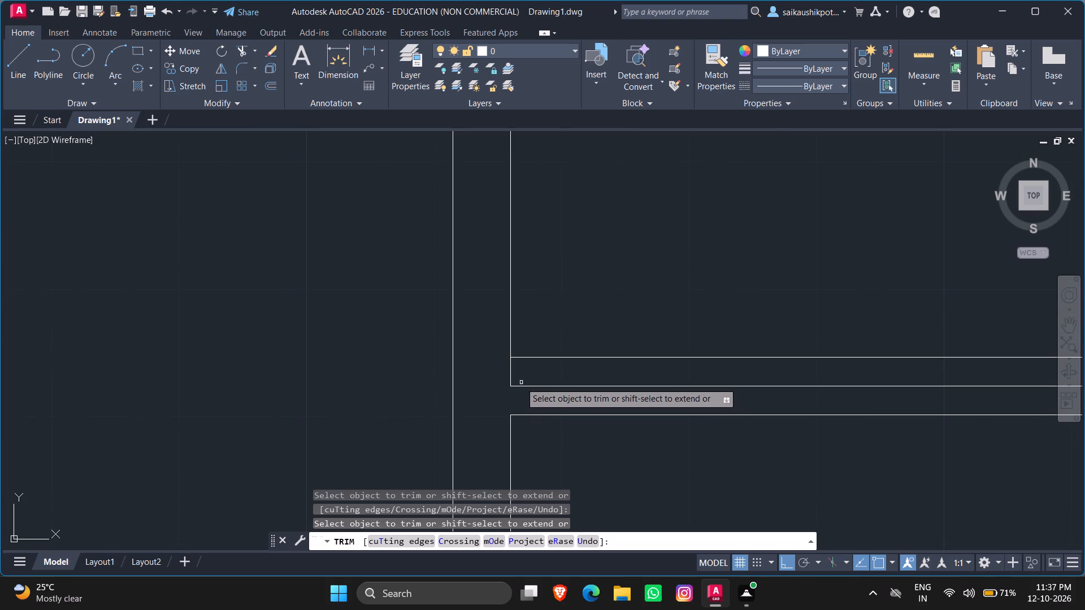
left_click_drag(520, 382, 507, 380)
left_click_drag(507, 380, 510, 389)
scroll(510, 393, "down", 3)
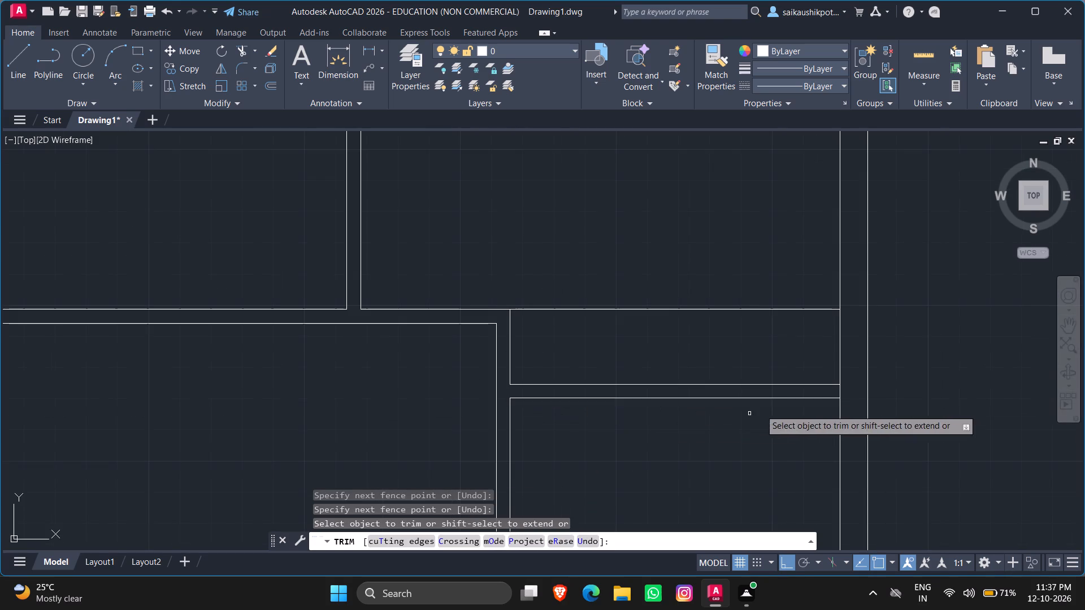
scroll(817, 389, "up", 2)
left_click_drag(876, 398, 848, 398)
scroll(867, 408, "down", 4)
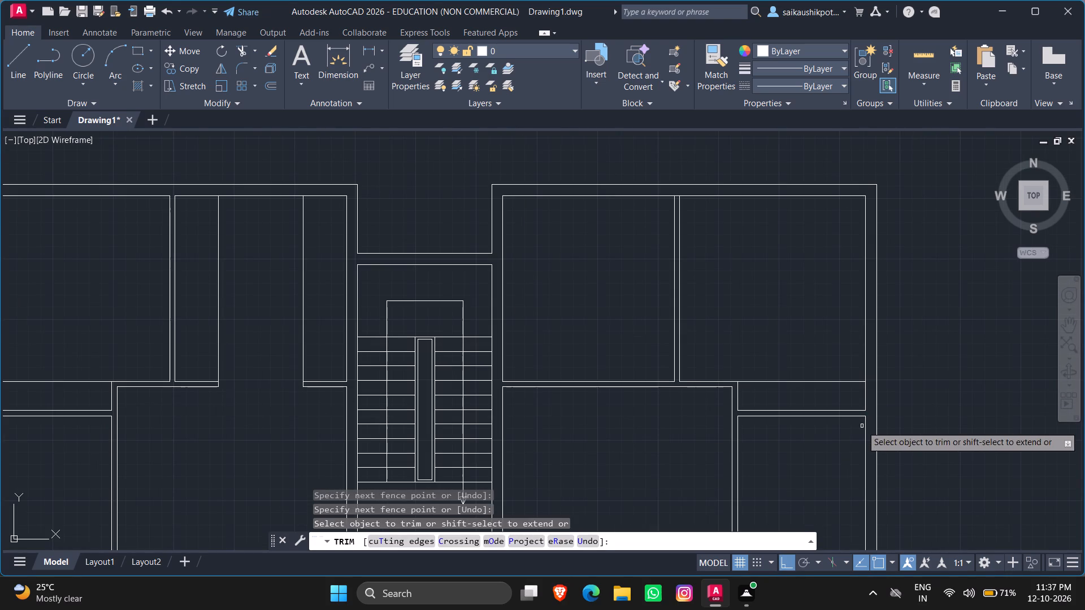
scroll(915, 392, "down", 2)
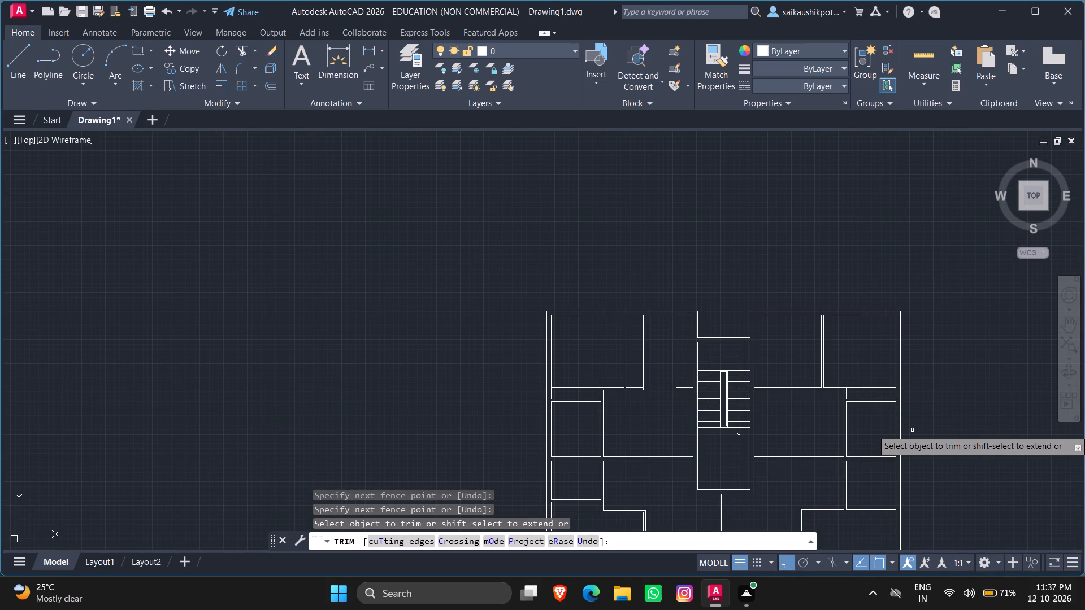
key("Escape")
key("Escape")
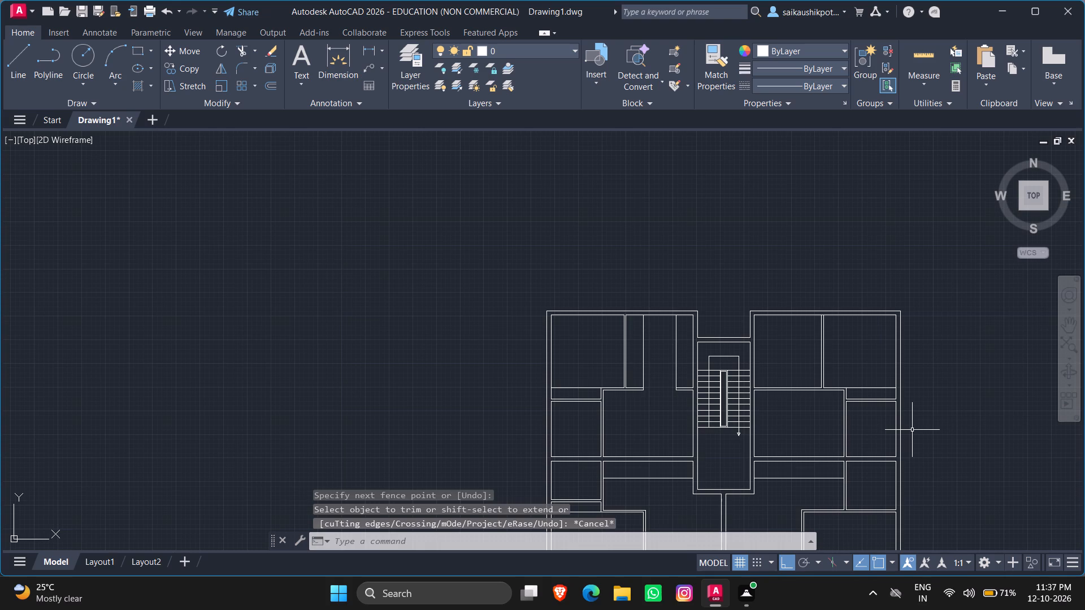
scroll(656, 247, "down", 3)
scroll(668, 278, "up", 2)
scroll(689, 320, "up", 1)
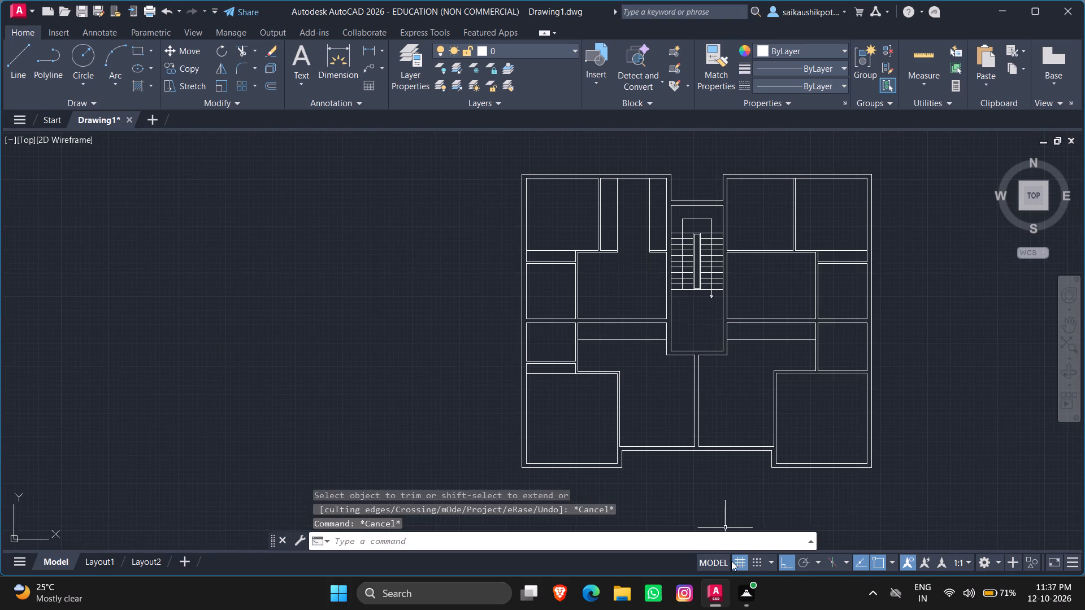
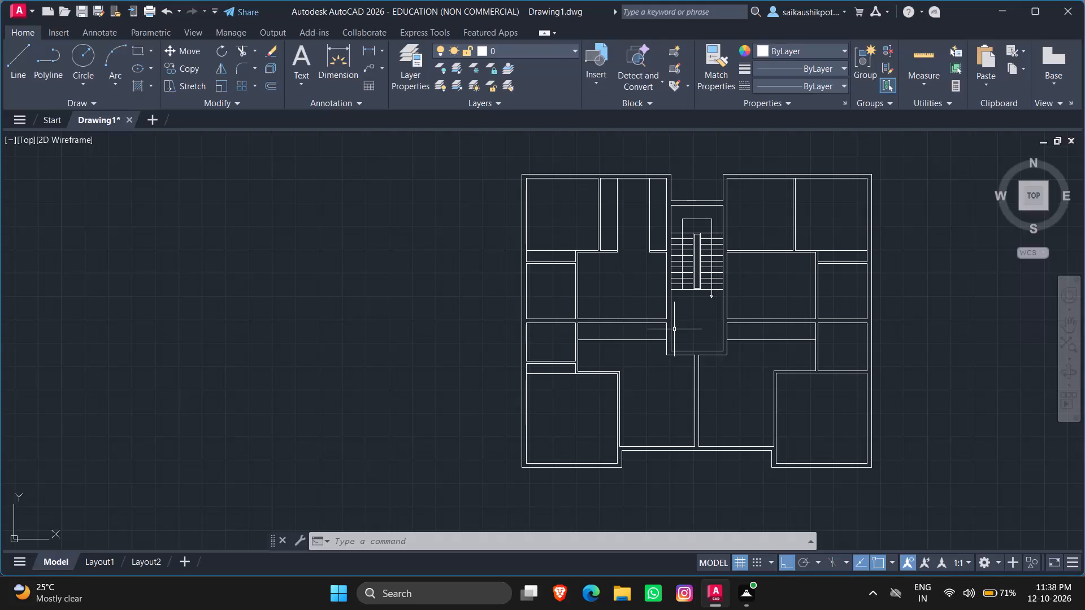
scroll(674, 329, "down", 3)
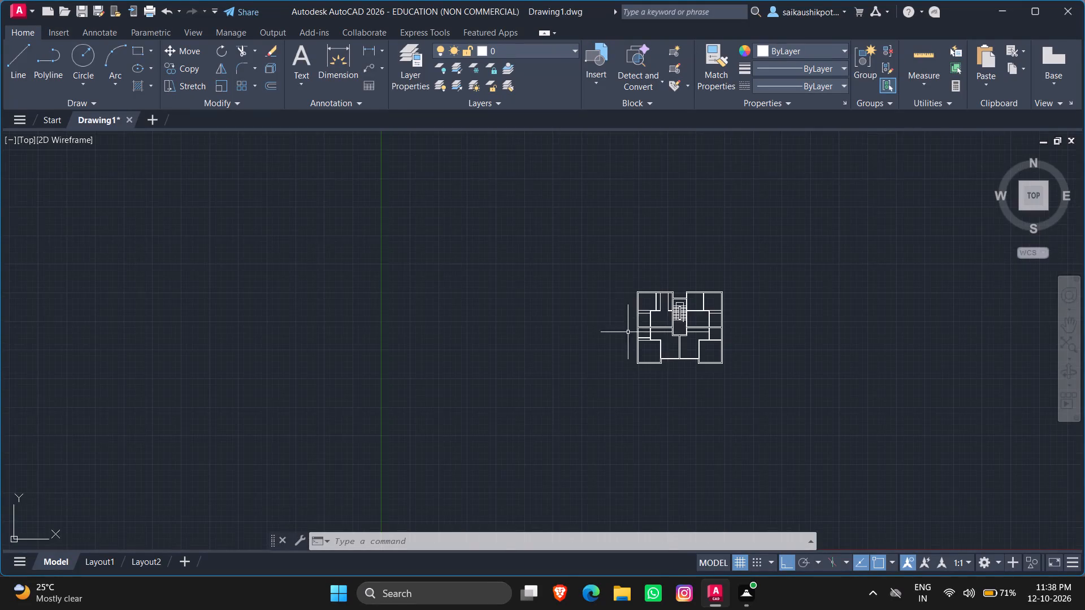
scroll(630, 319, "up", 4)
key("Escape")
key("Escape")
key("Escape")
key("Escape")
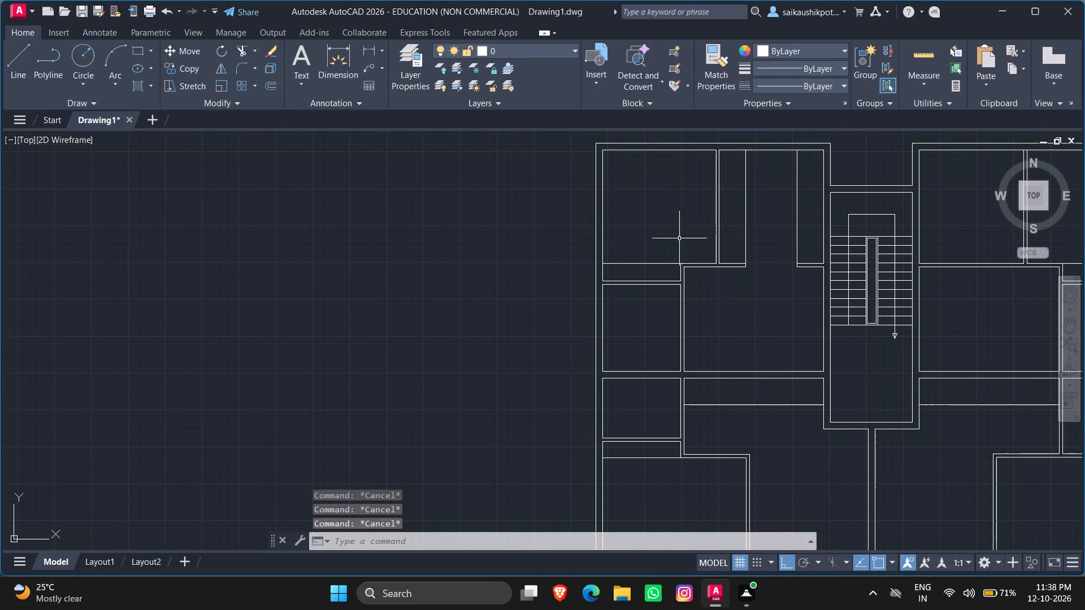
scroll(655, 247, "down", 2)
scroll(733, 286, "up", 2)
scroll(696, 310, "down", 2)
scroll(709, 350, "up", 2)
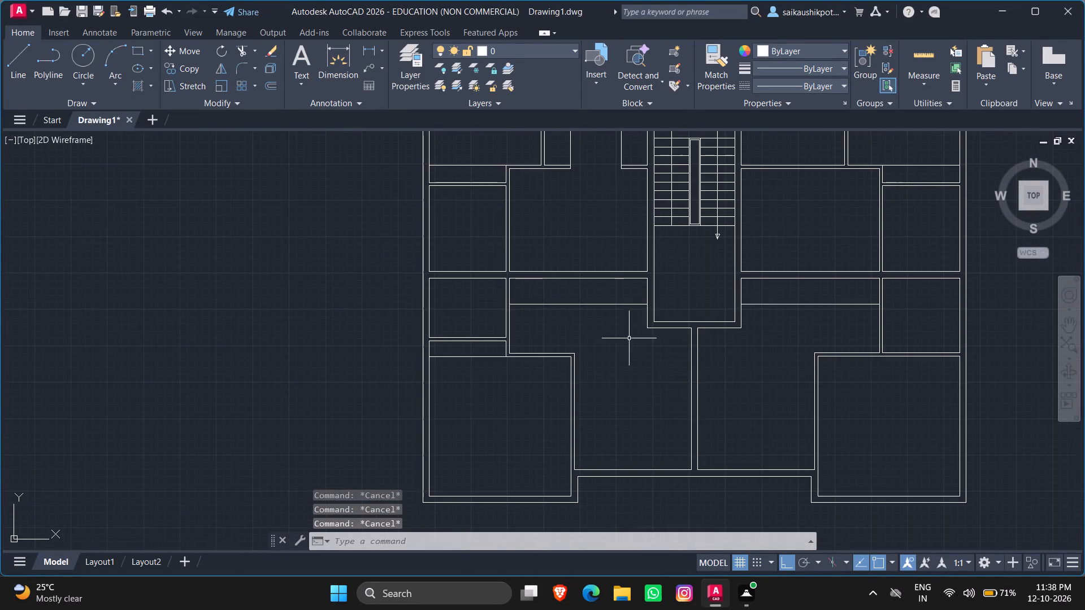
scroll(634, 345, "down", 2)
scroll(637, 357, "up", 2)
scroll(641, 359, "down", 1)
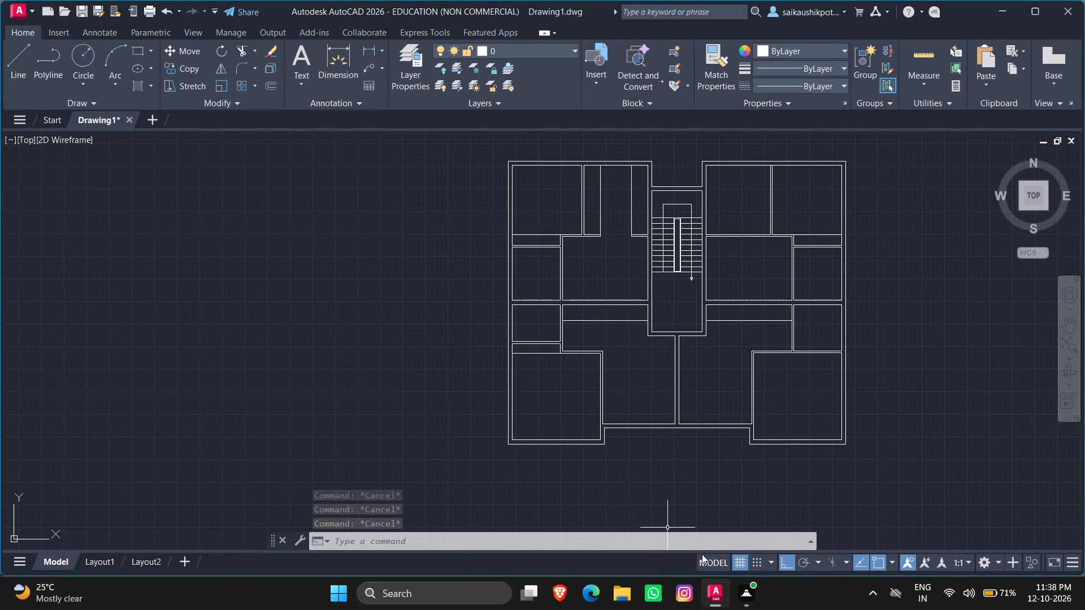
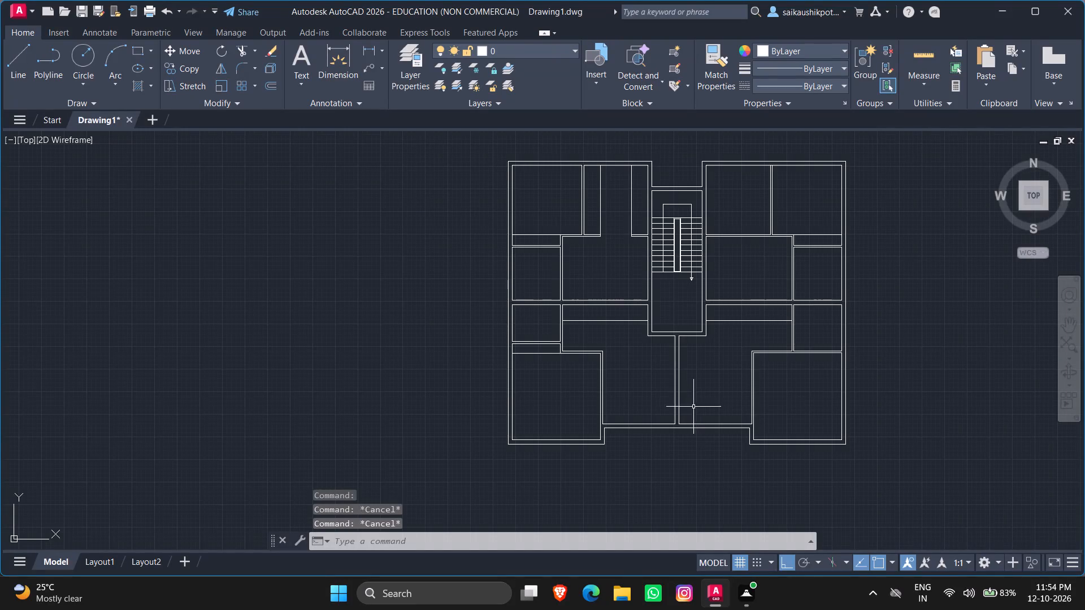
Insert the bed block from the recent blocks into the empty space above the floor plan.
key("Escape")
key("Escape")
scroll(578, 376, "down", 1)
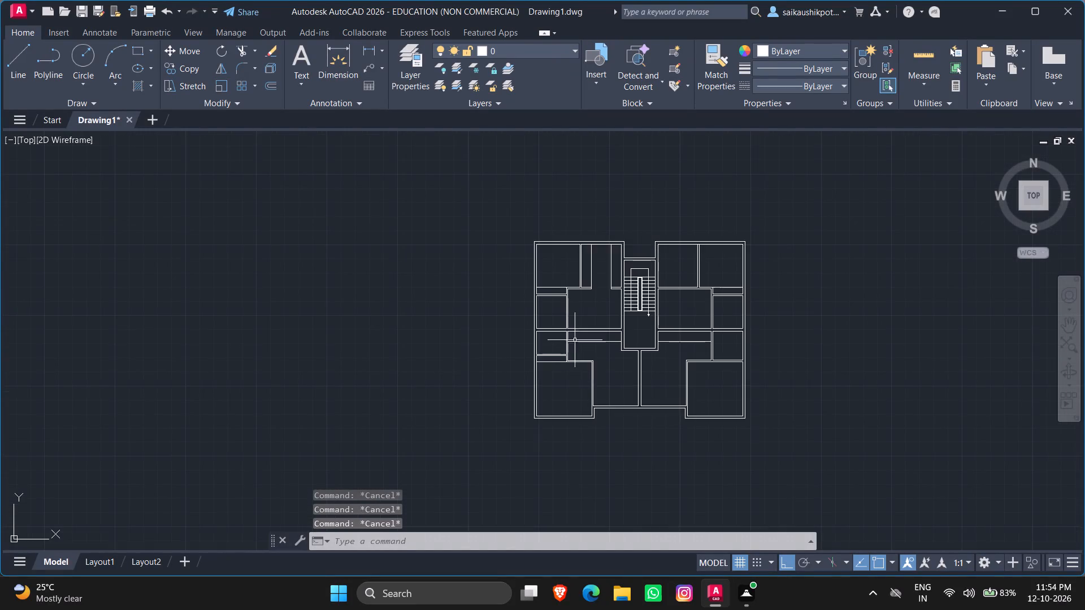
scroll(560, 288, "up", 2)
scroll(603, 378, "down", 2)
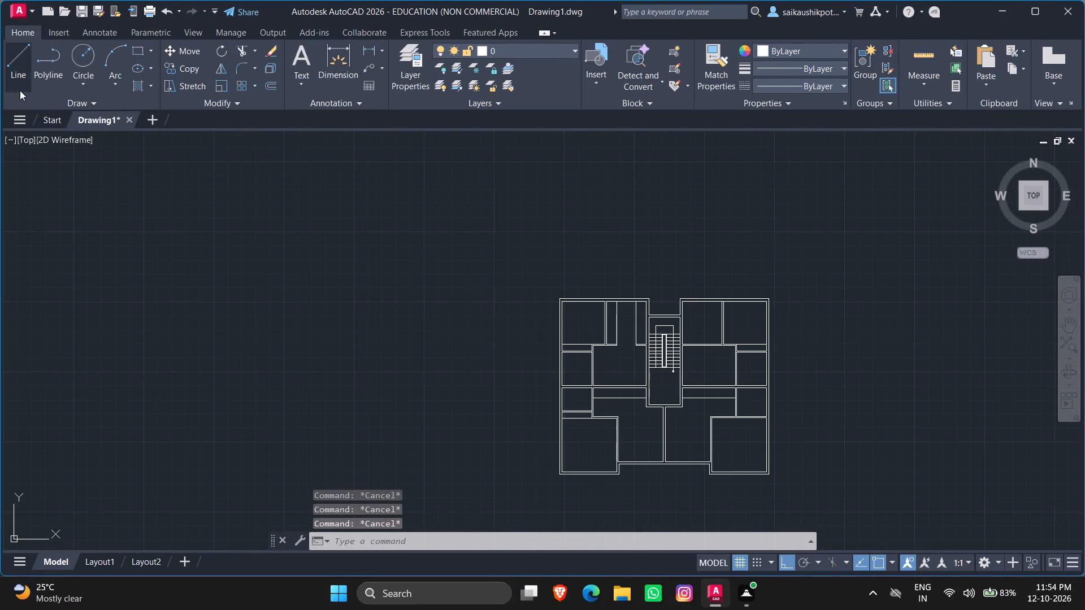
left_click(55, 37)
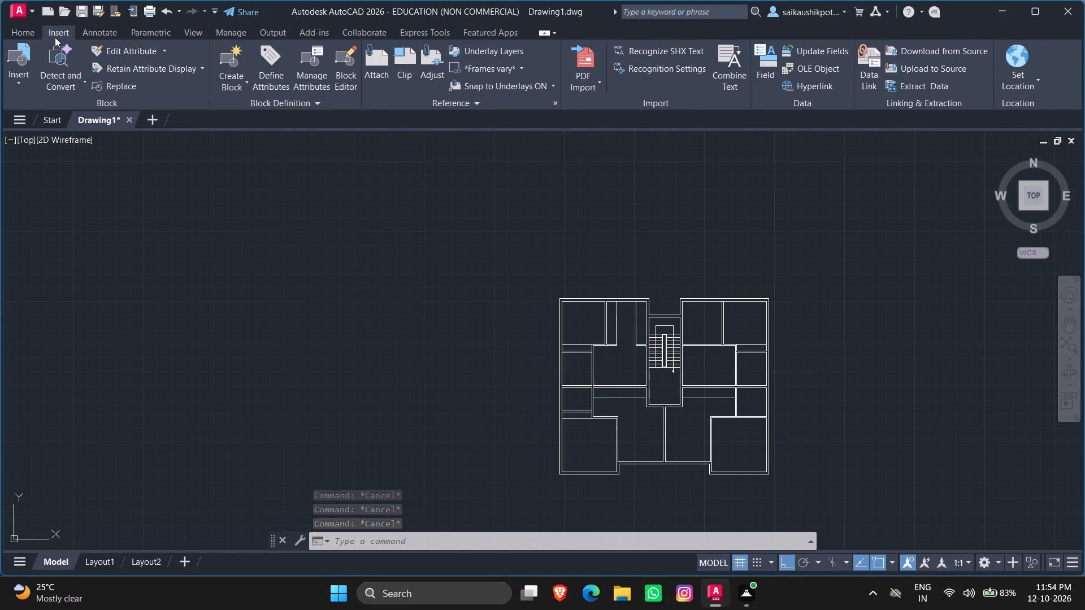
left_click(11, 81)
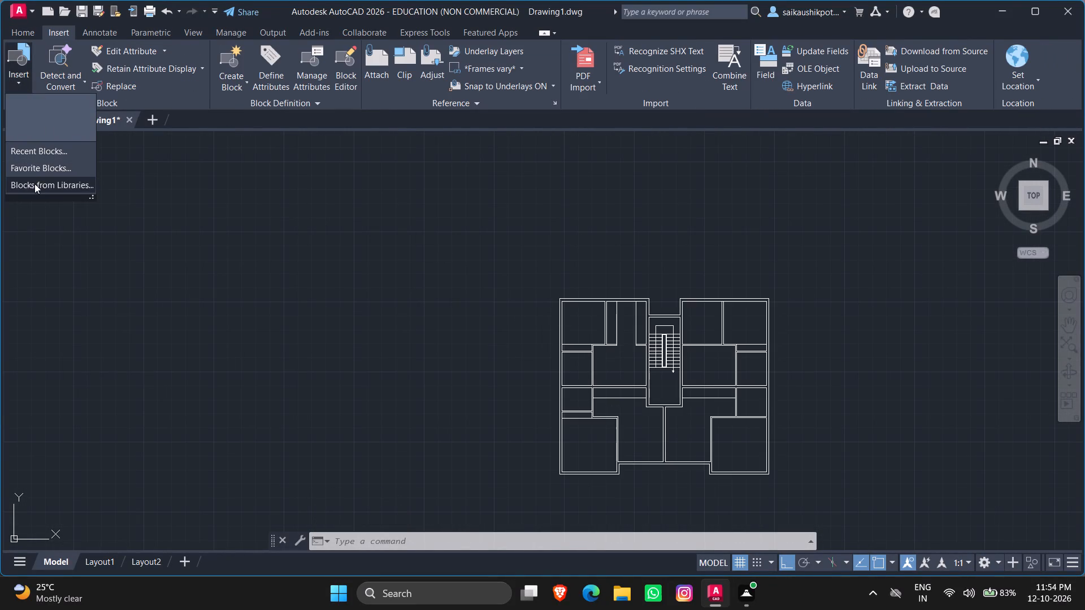
left_click(33, 153)
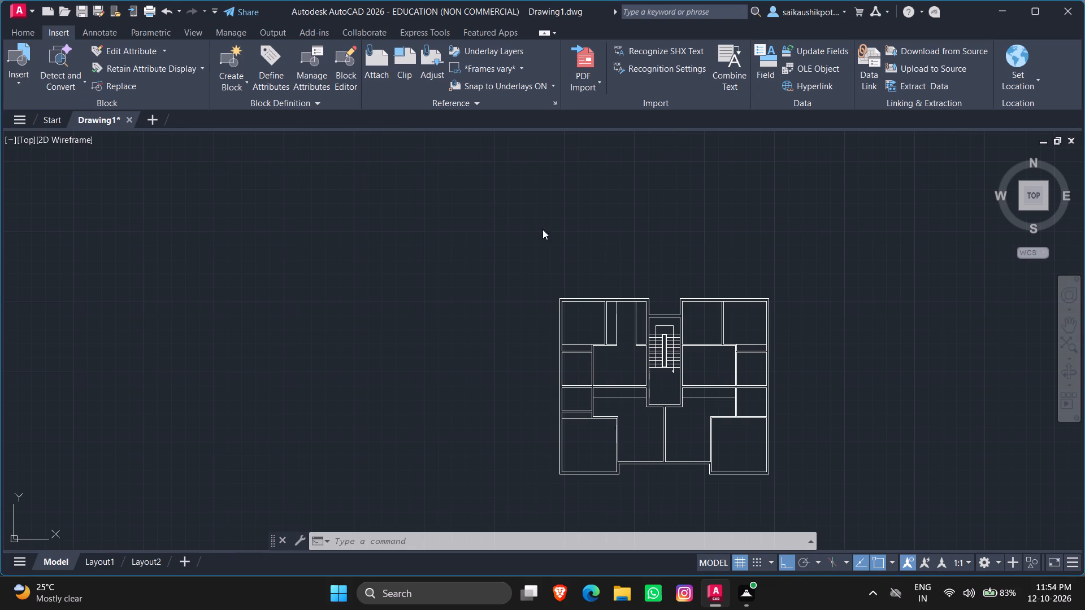
left_click(826, 252)
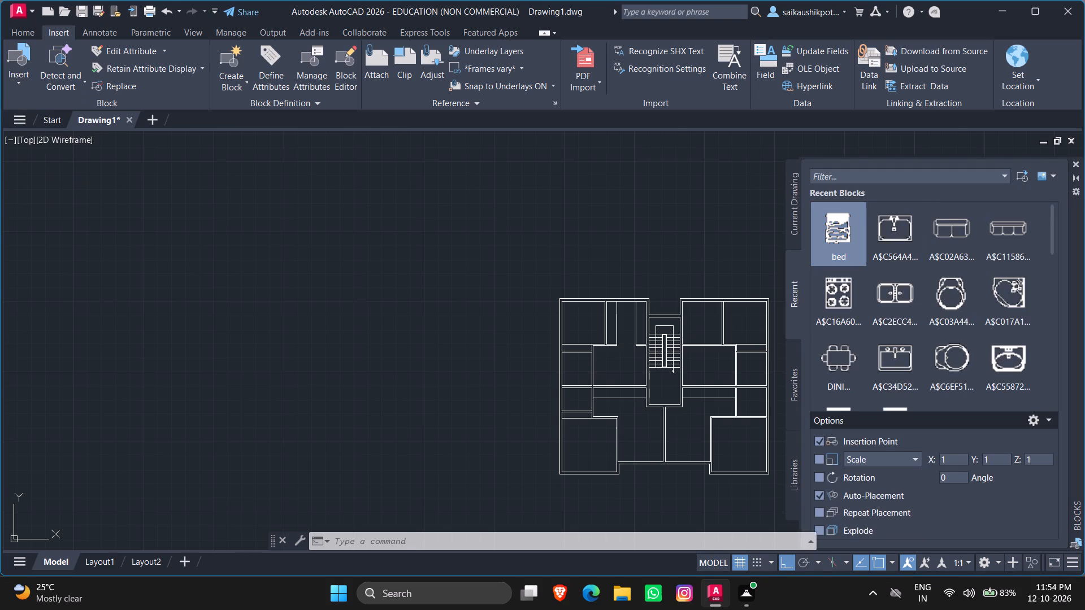
scroll(237, 479, "down", 3)
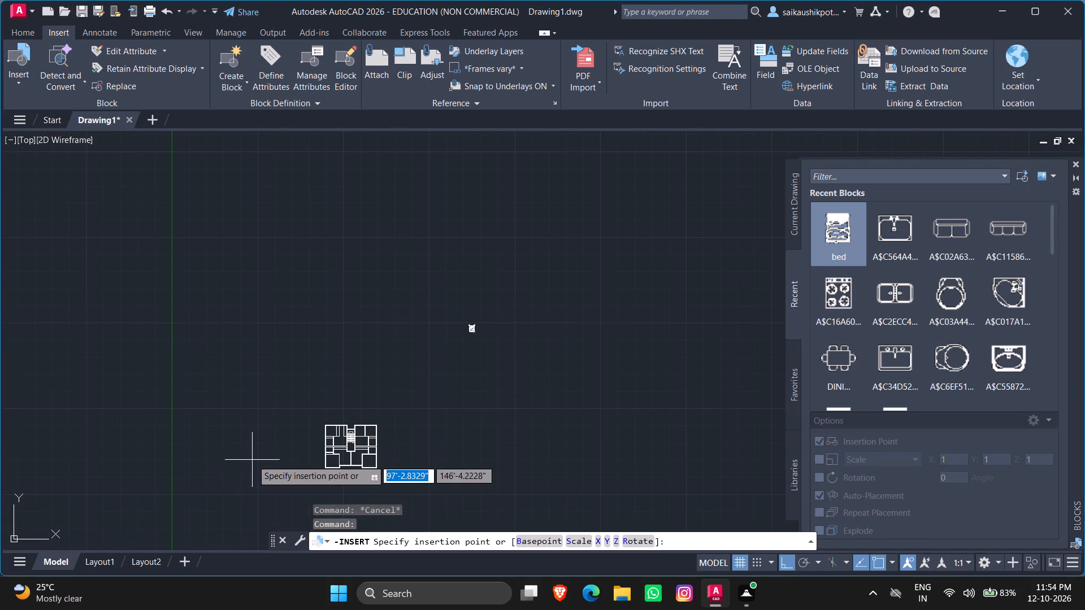
left_click(133, 529)
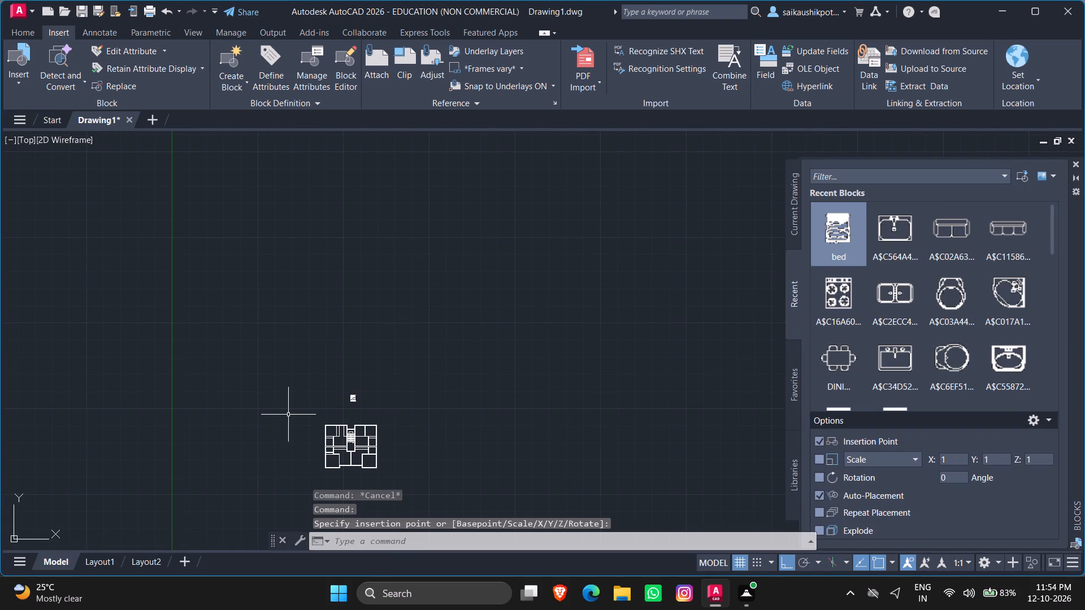
Copy the bed above the plan and paste it into the upper-left corner bedroom.
scroll(297, 422, "up", 4)
scroll(672, 302, "up", 2)
left_click_drag(649, 264, 640, 261)
left_click(558, 219)
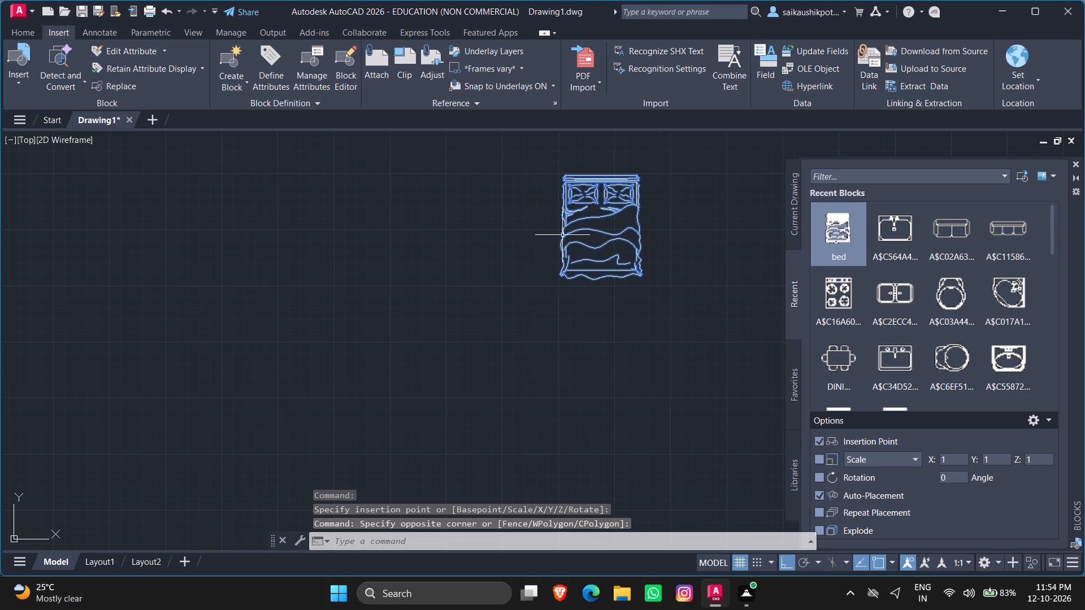
key("ctrl+c")
key("ctrl+v")
scroll(467, 343, "down", 3)
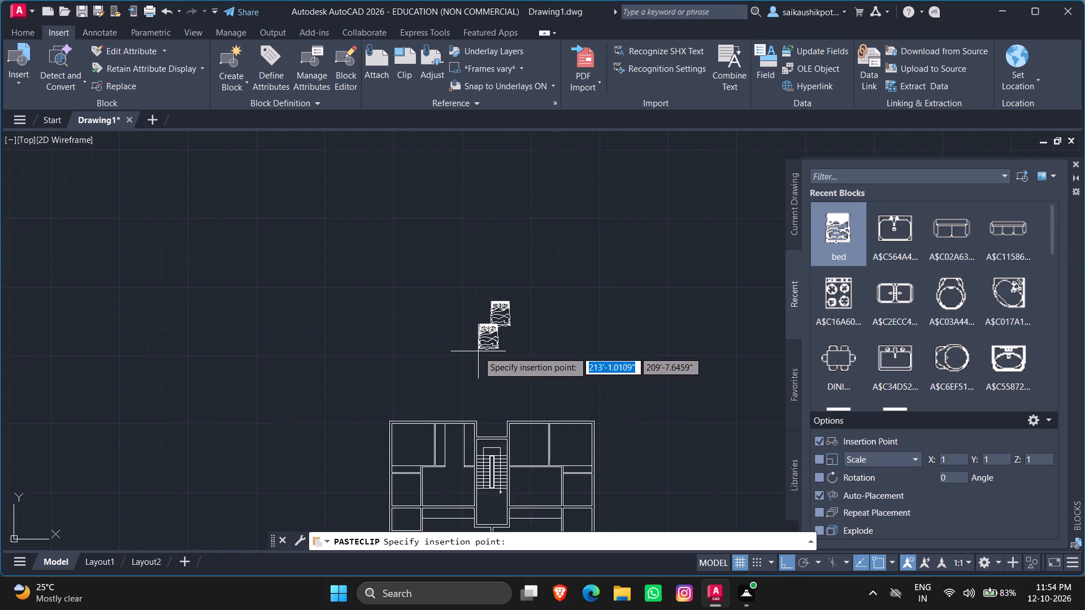
scroll(479, 352, "down", 4)
scroll(483, 399, "up", 4)
scroll(397, 273, "up", 2)
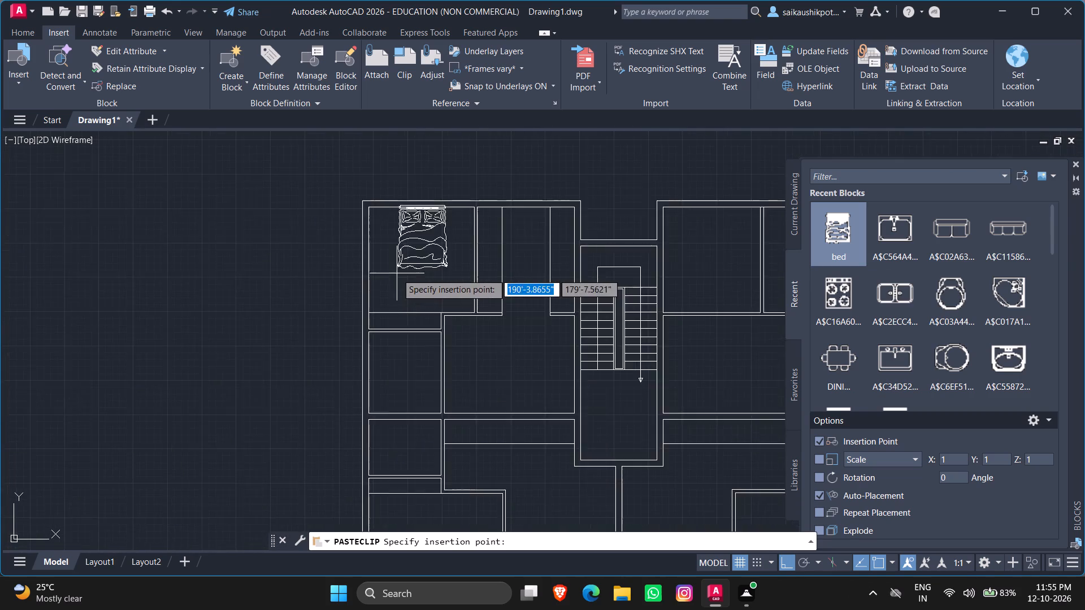
scroll(397, 273, "up", 2)
left_click(382, 316)
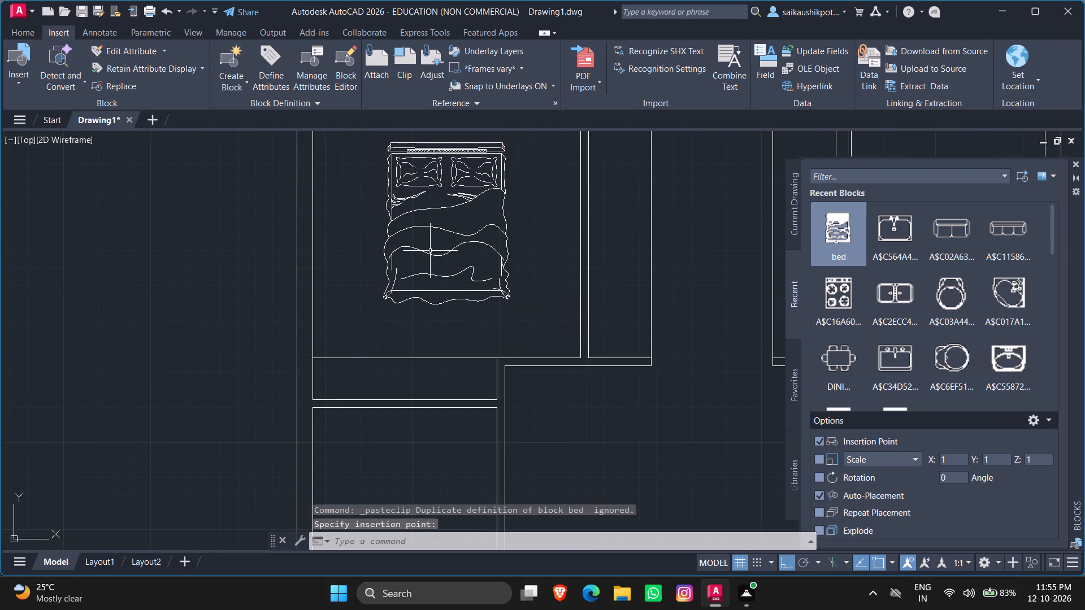
Paste one bed copy into the lower-left corner room and another into the lower-right corner room.
scroll(423, 256, "down", 2)
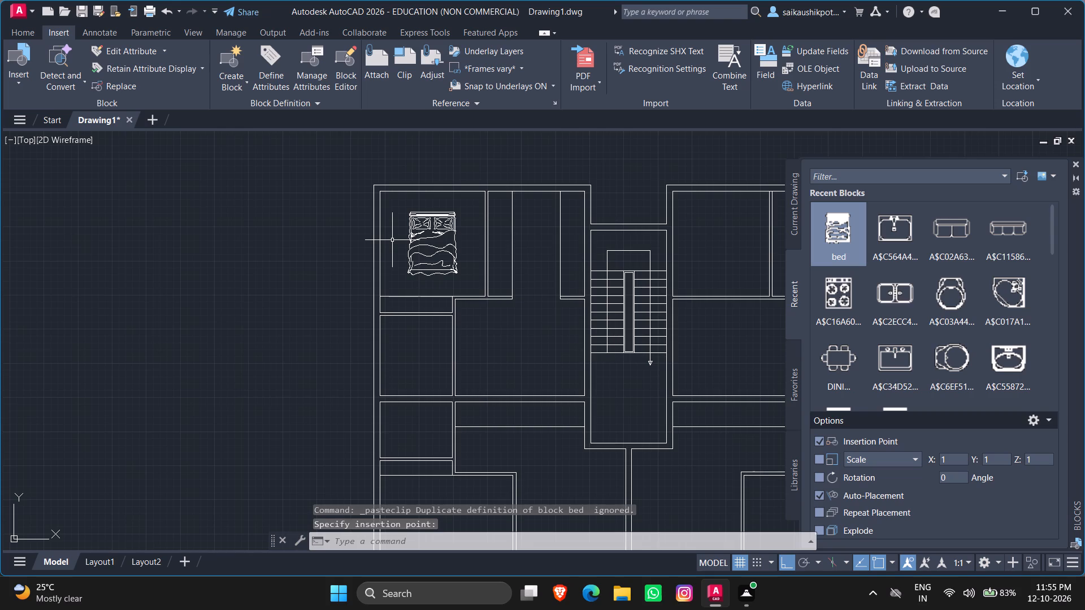
key("ctrl+v")
scroll(346, 333, "down", 3)
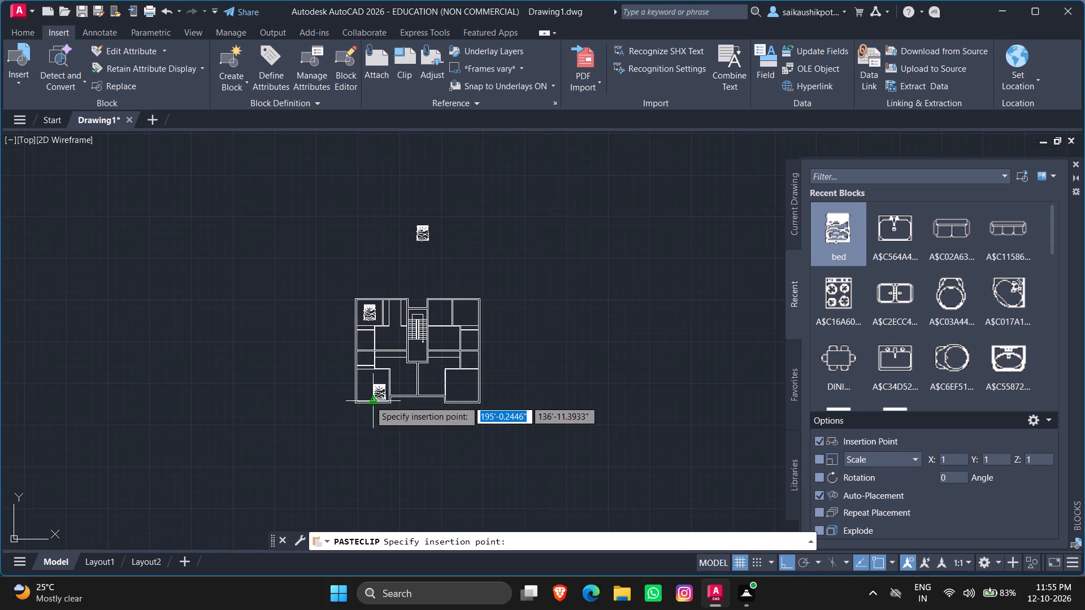
scroll(365, 403, "up", 4)
left_click(361, 369)
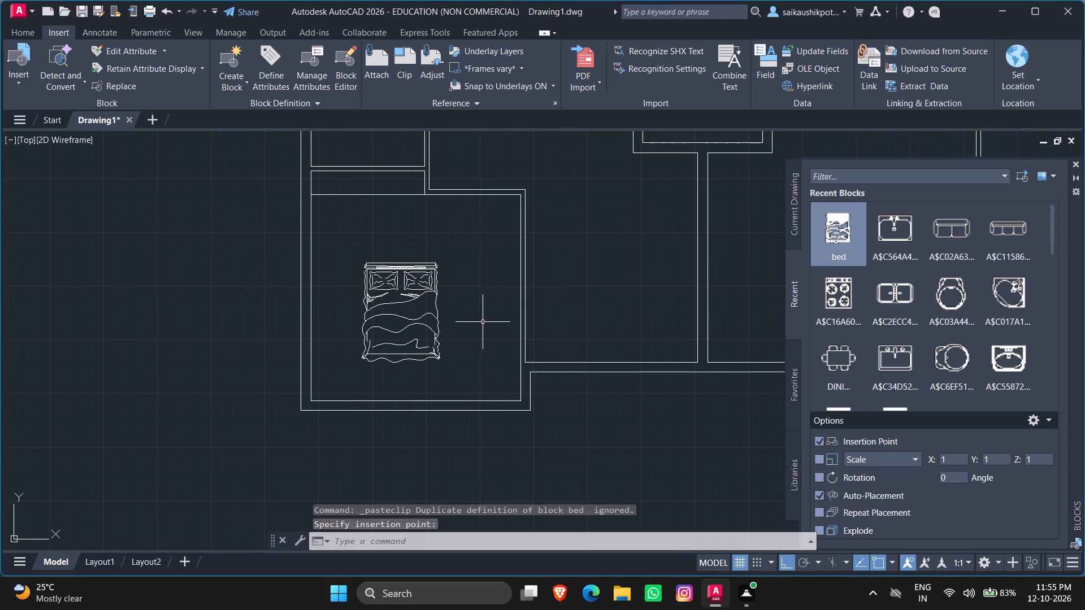
key("ctrl+v")
scroll(457, 351, "down", 5)
scroll(504, 358, "up", 4)
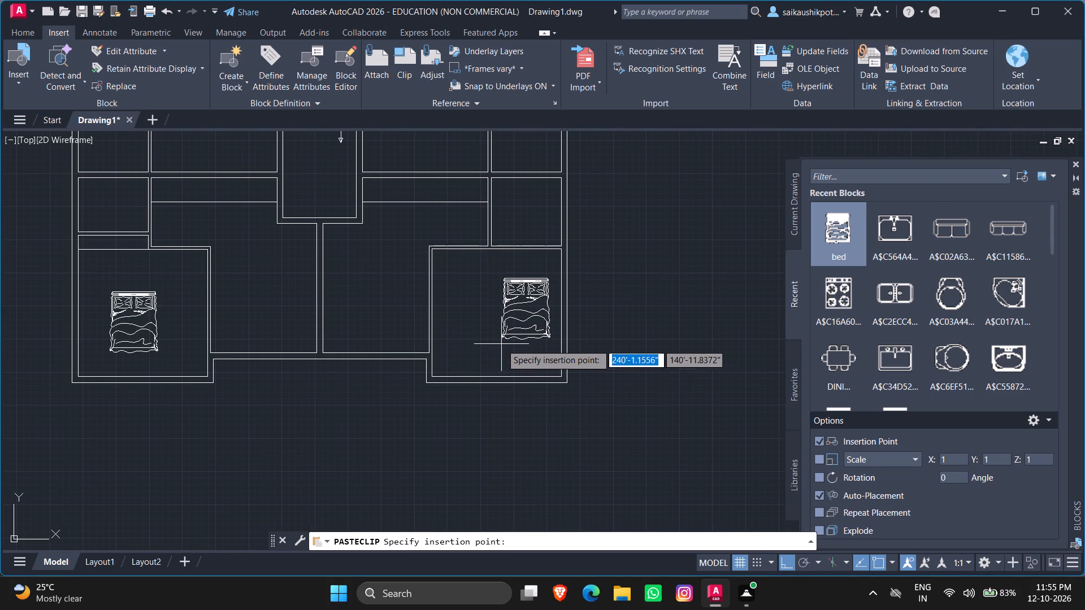
left_click(496, 344)
Paste a bed copy into the upper-right corner room of the plan.
scroll(500, 314, "down", 3)
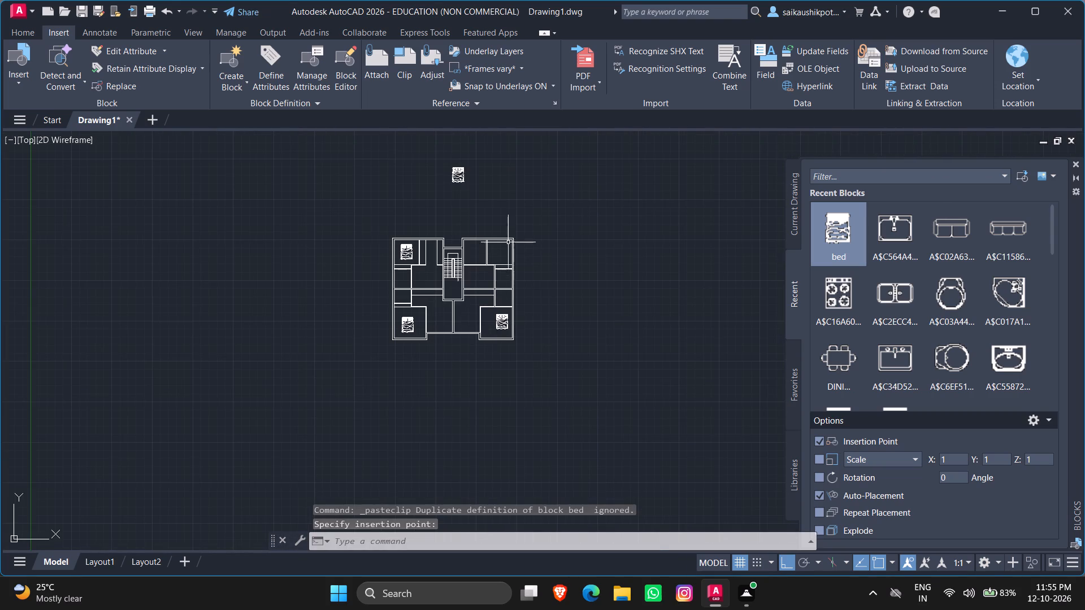
scroll(508, 242, "up", 1)
key("ctrl+v")
scroll(488, 259, "up", 2)
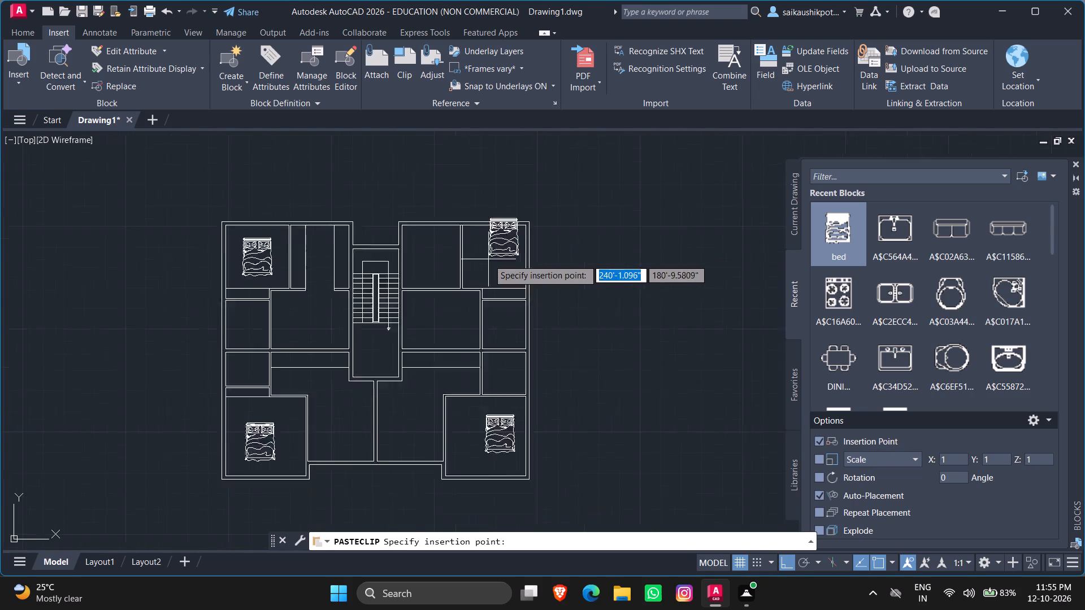
left_click(482, 287)
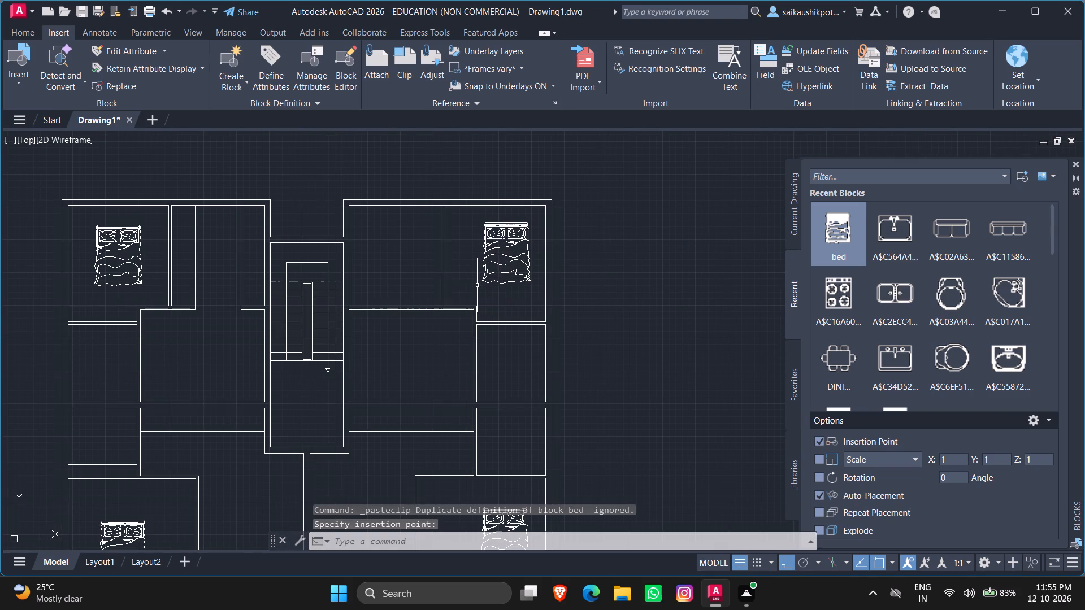
key("Escape")
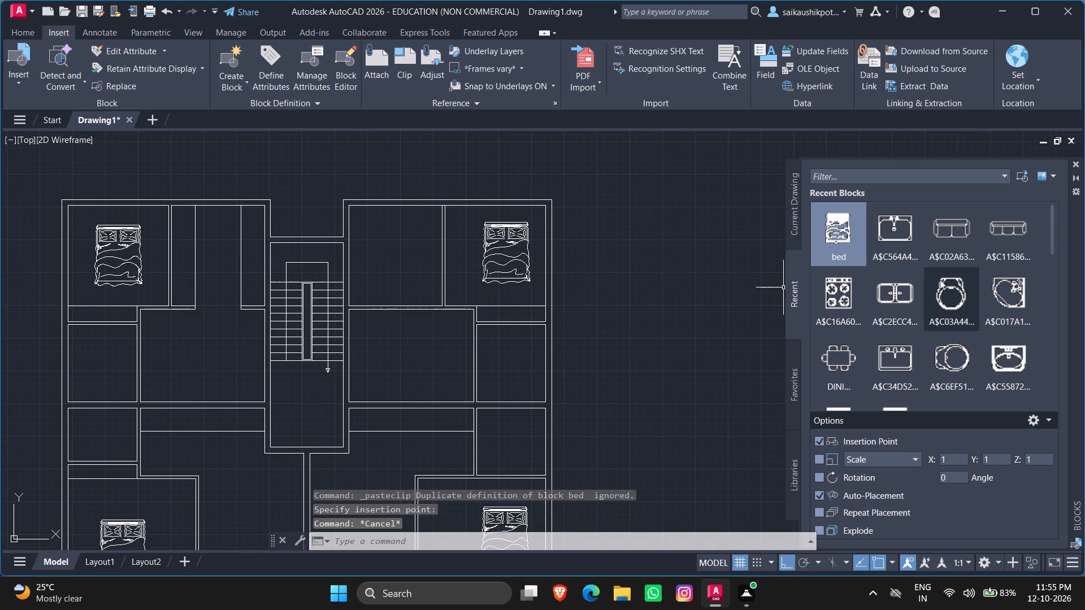
Insert the recent toilet block with the rounded bowl into the small room below the upper-left bedroom.
left_click(936, 293)
scroll(610, 376, "down", 2)
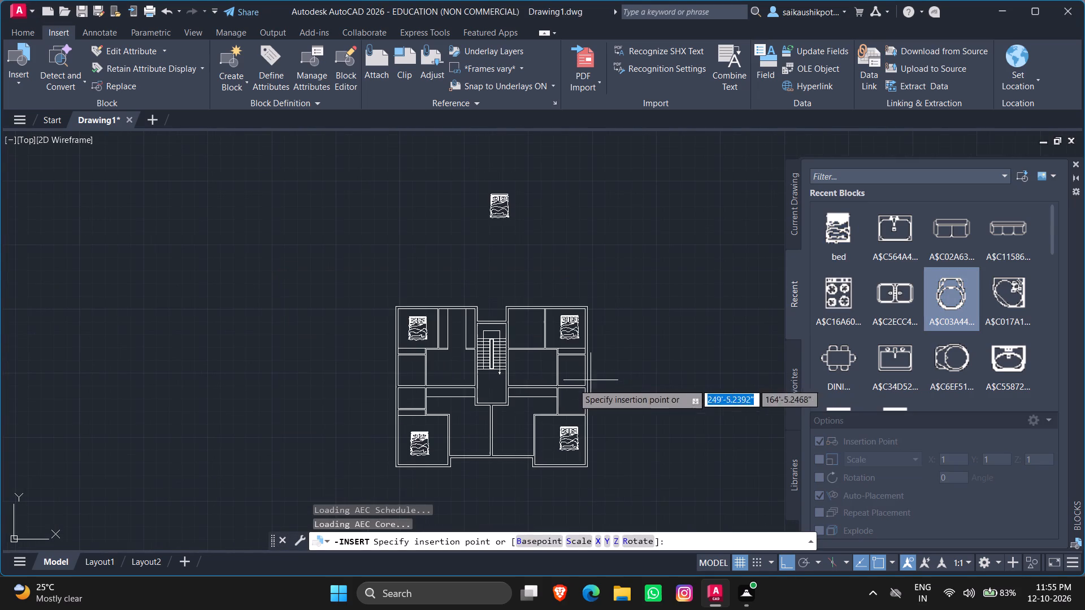
scroll(398, 371, "up", 4)
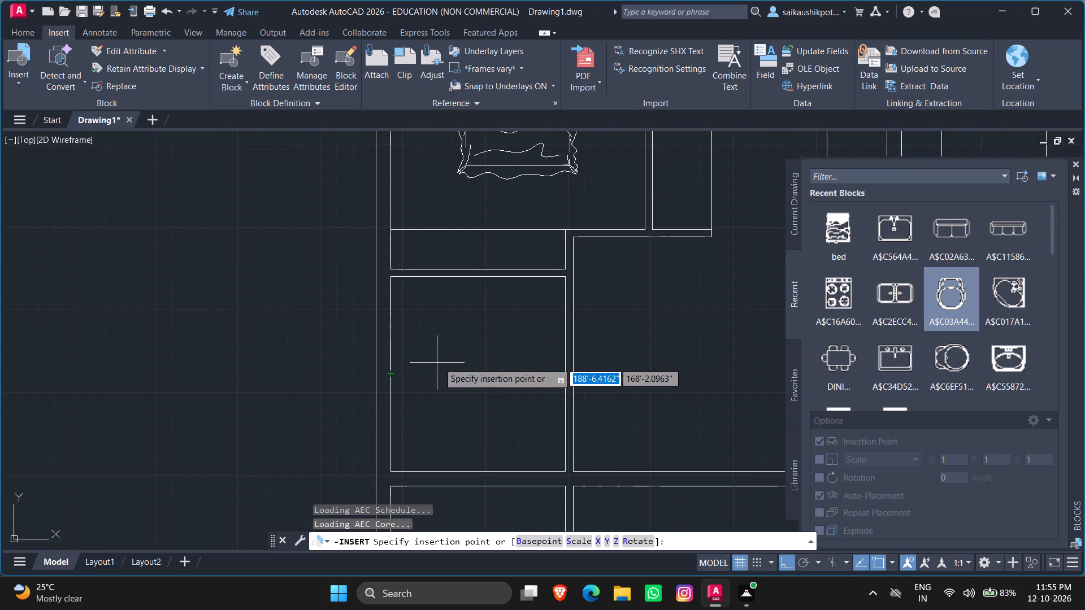
scroll(440, 363, "down", 2)
scroll(440, 382, "up", 18)
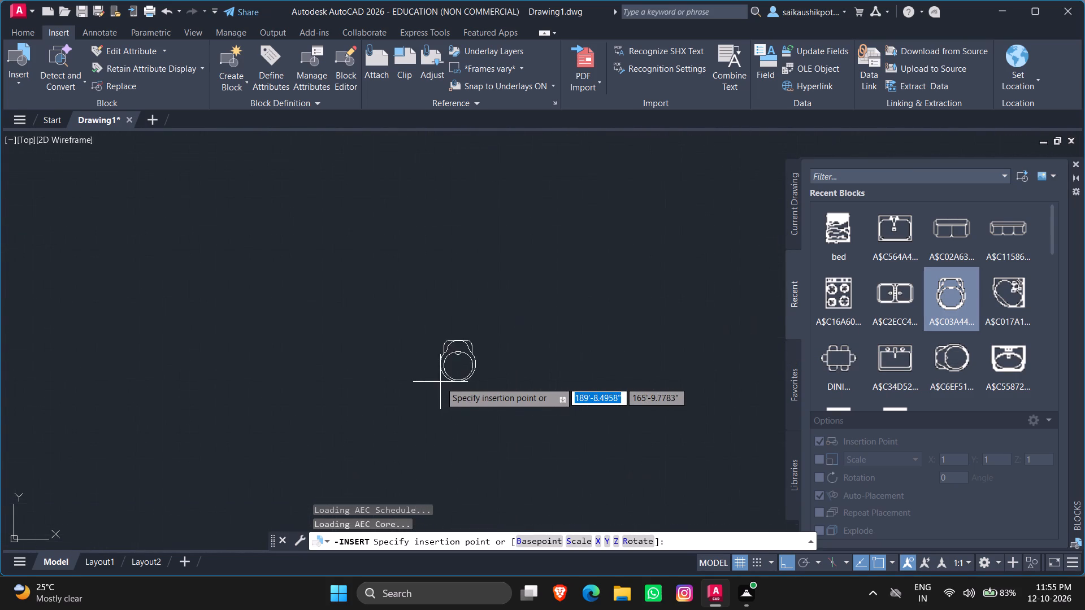
scroll(440, 382, "up", 3)
left_click(436, 372)
Scale up the tiny toilet block from the bottom of its bowl to roughly a quarter of the small room's width.
left_click_drag(535, 314, 494, 337)
left_click(403, 407)
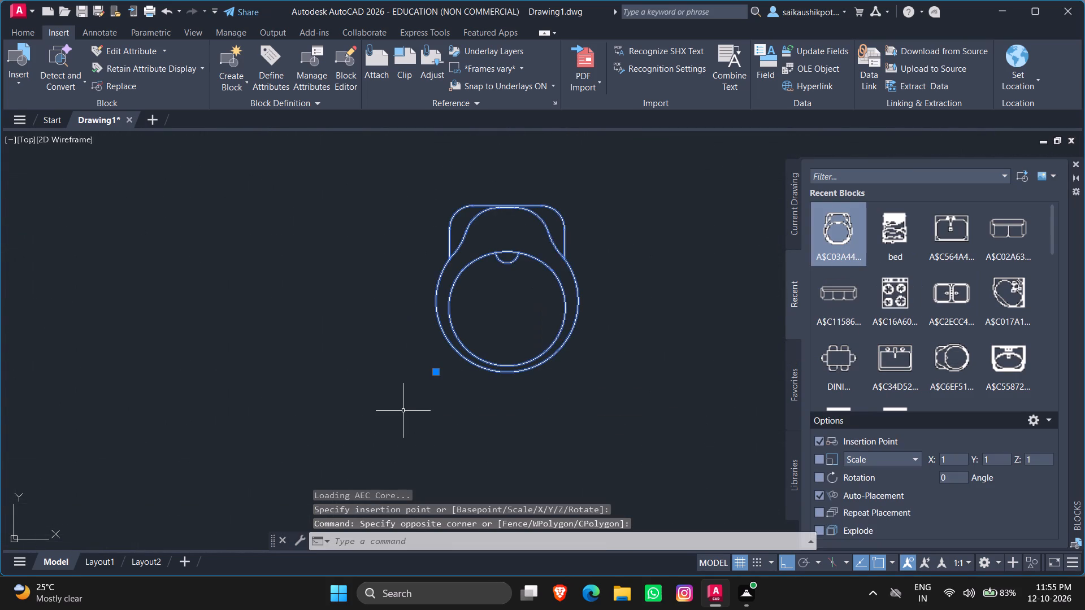
type("SC")
key("Return")
left_click(465, 364)
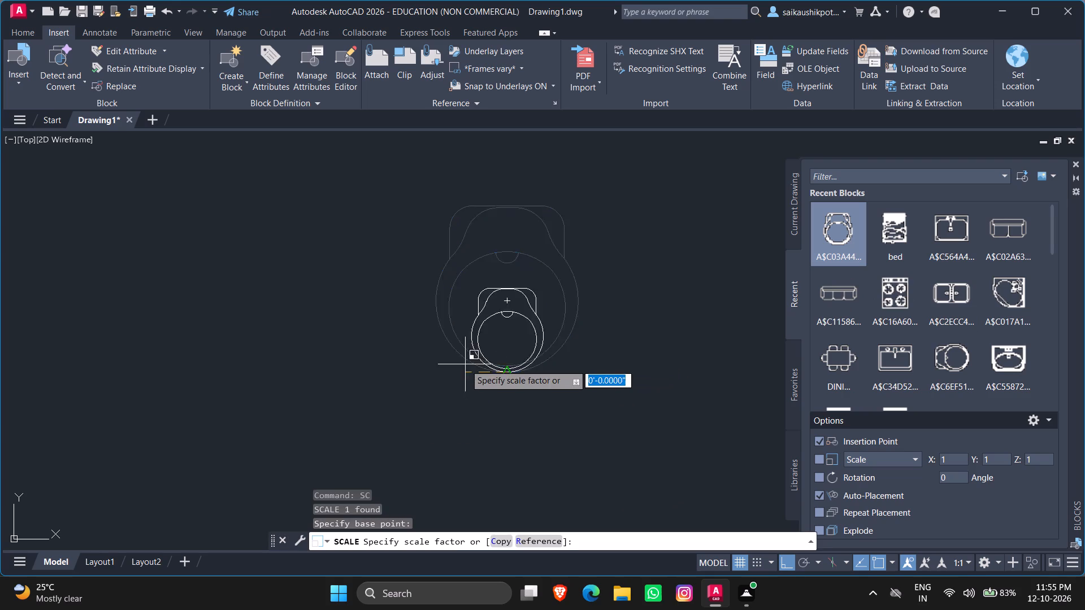
scroll(465, 367, "down", 14)
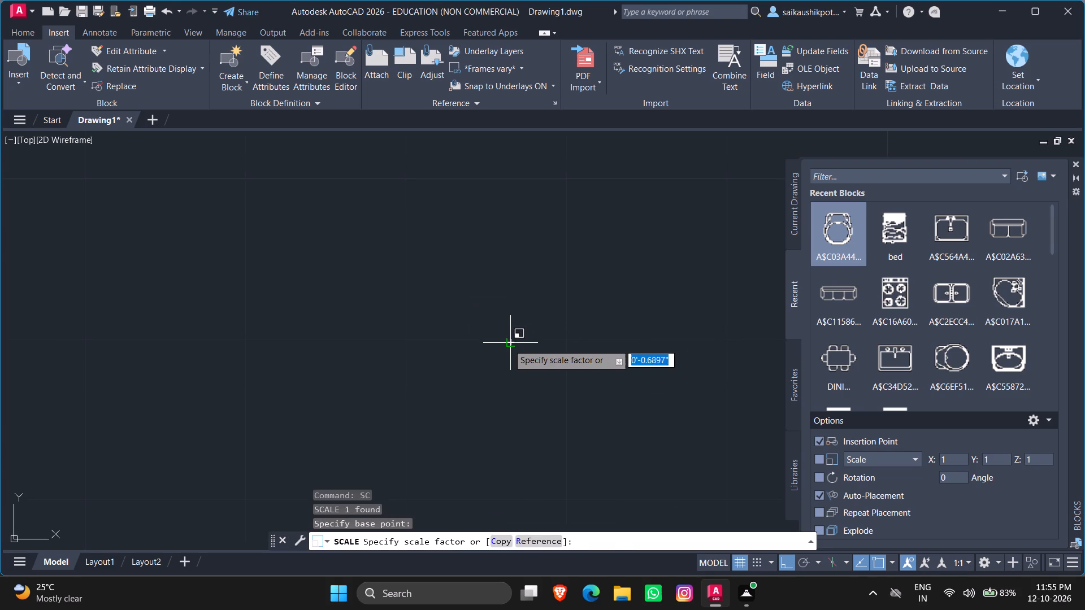
scroll(472, 380, "down", 7)
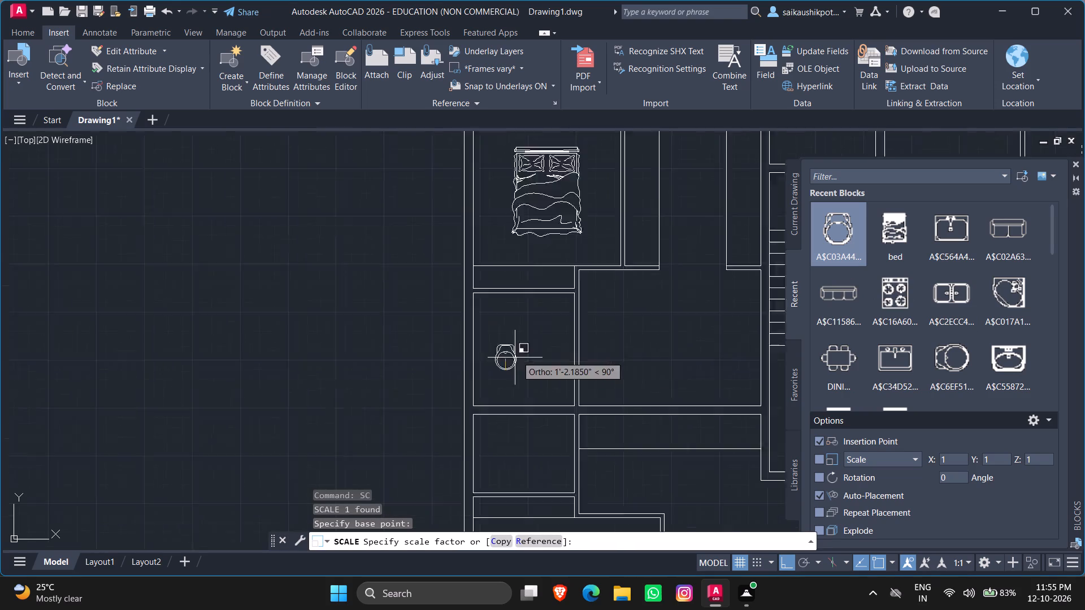
scroll(505, 364, "down", 1)
scroll(519, 343, "up", 3)
scroll(464, 375, "up", 2)
scroll(440, 393, "down", 1)
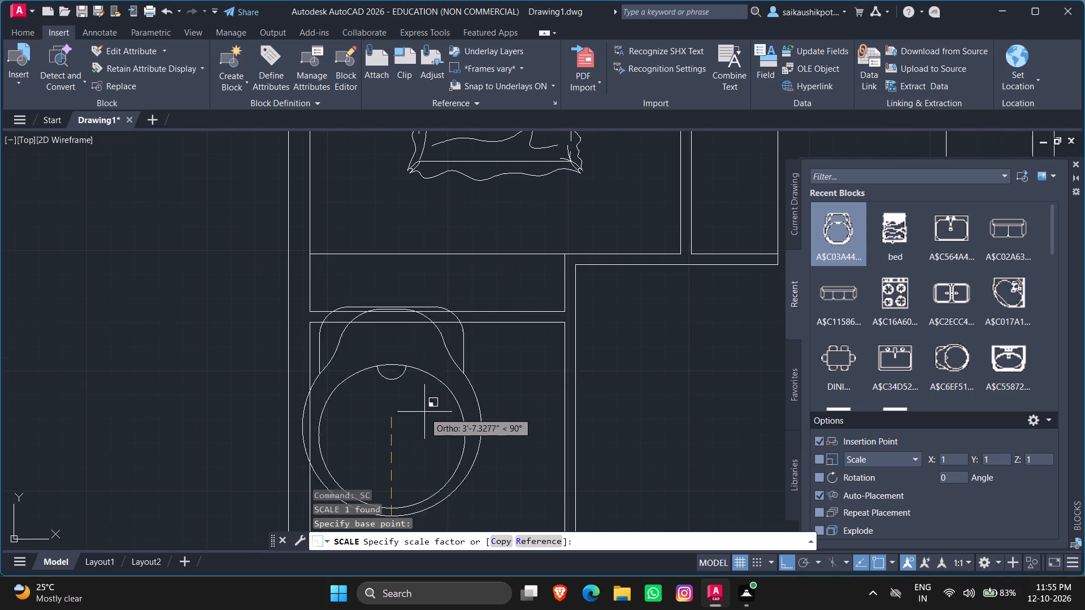
scroll(394, 460, "down", 2)
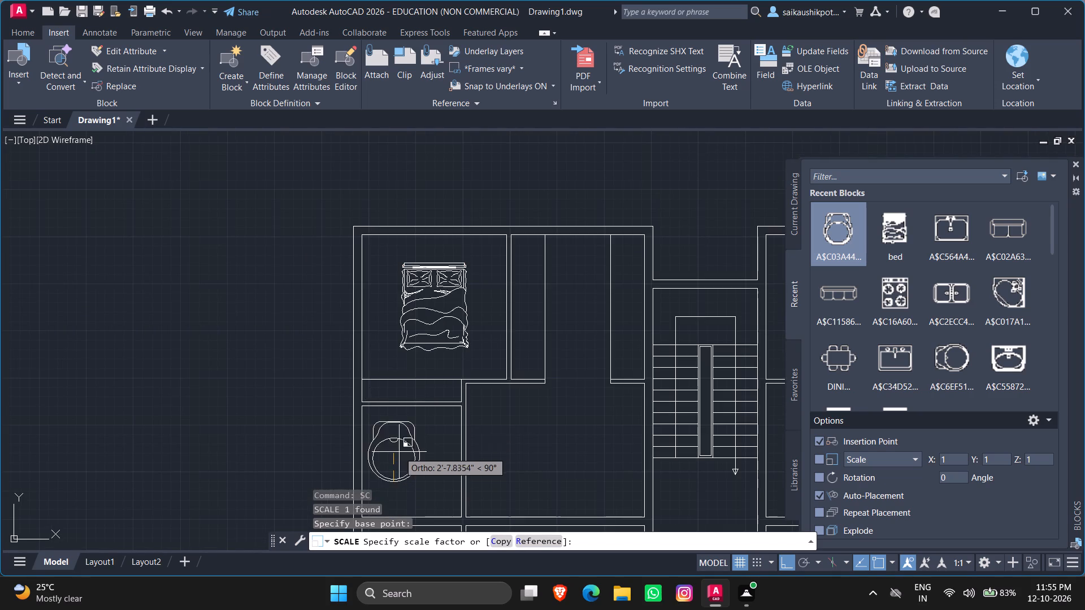
scroll(399, 452, "up", 6)
scroll(533, 390, "down", 5)
scroll(481, 433, "up", 2)
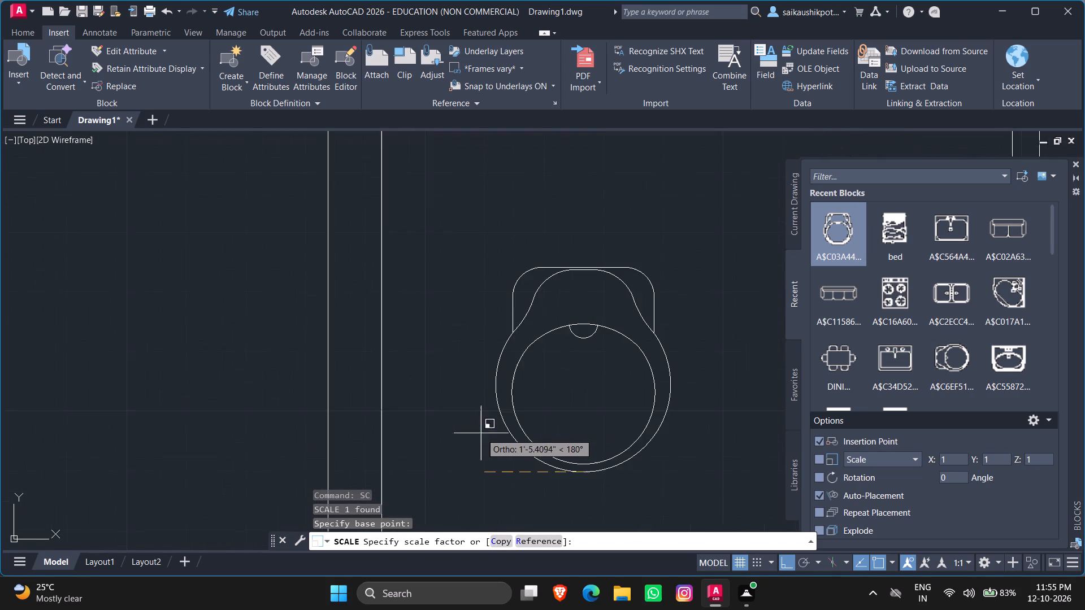
scroll(481, 433, "up", 2)
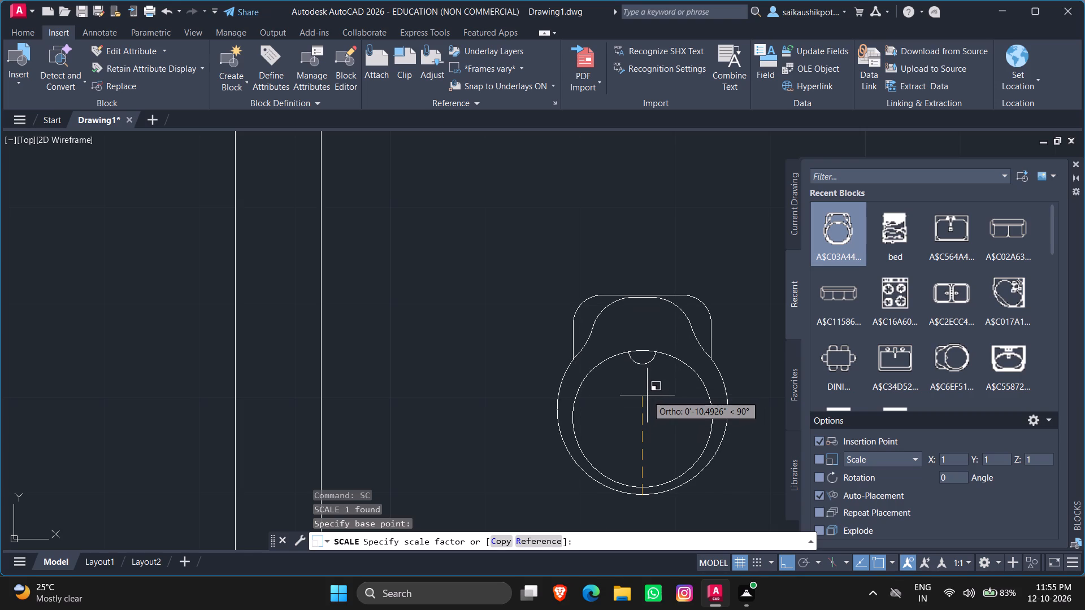
scroll(646, 395, "down", 2)
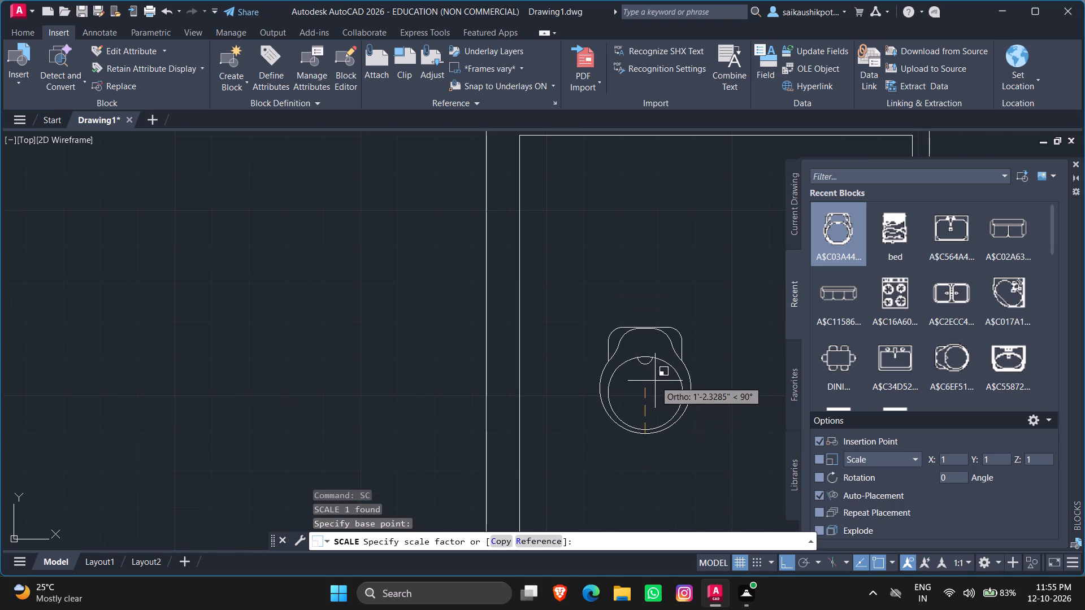
left_click(661, 372)
Copy the scaled toilet and paste it into the small room directly below on the plan's left side.
scroll(630, 427, "down", 2)
scroll(654, 389, "up", 3)
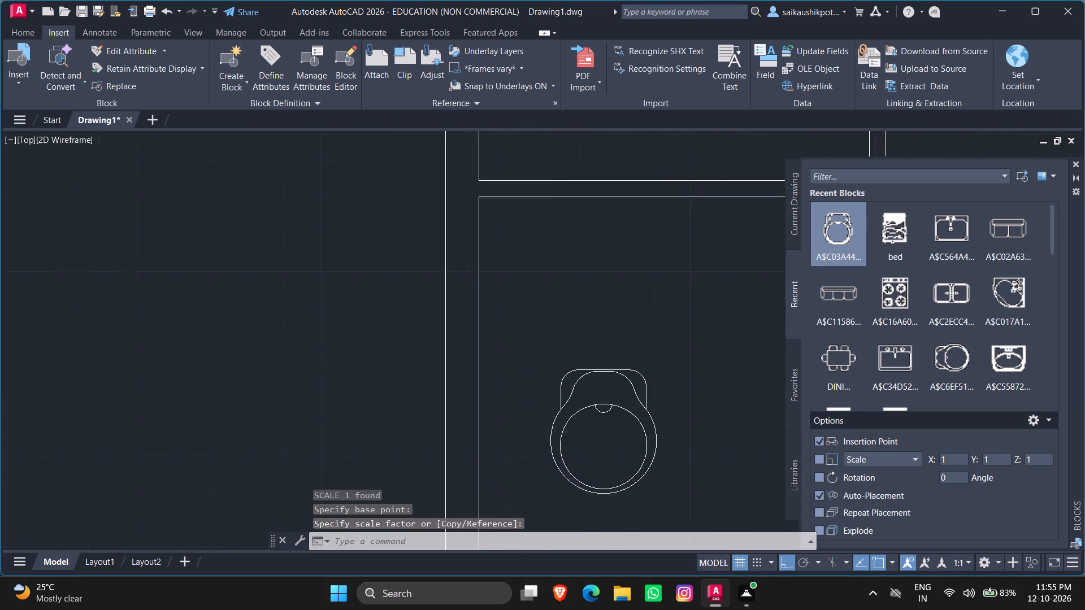
left_click_drag(619, 426, 615, 432)
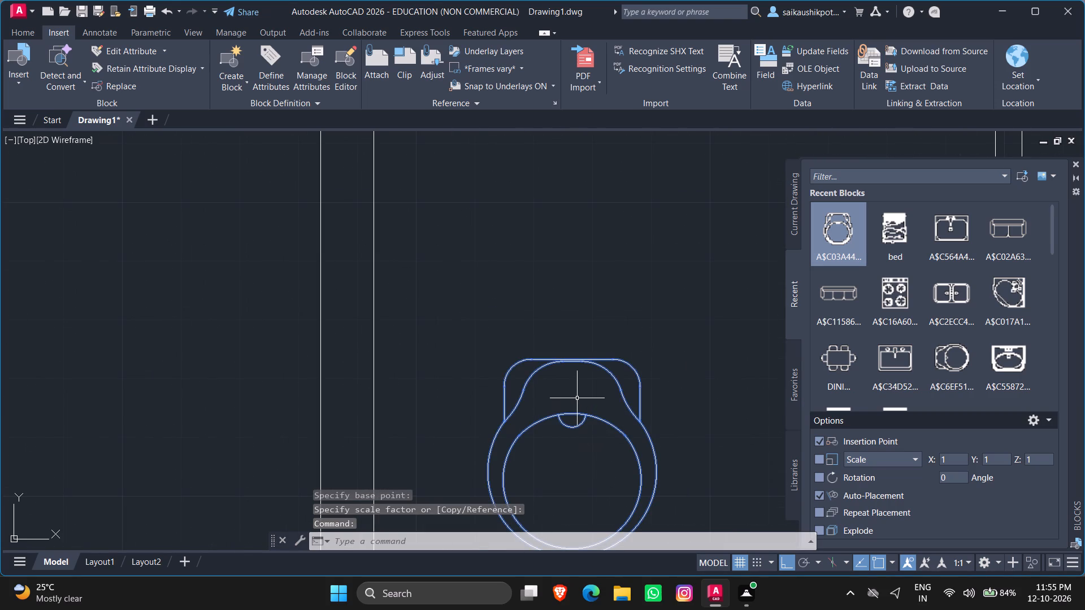
key("ctrl+c")
key("ctrl+v")
scroll(510, 409, "down", 5)
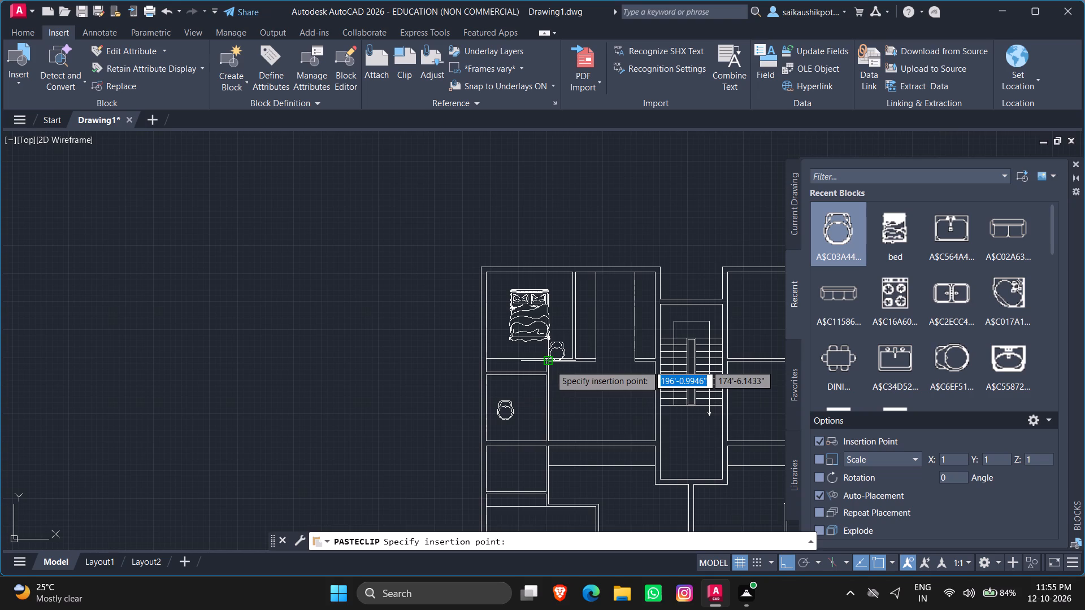
scroll(502, 436, "down", 1)
scroll(570, 390, "down", 1)
scroll(549, 428, "up", 4)
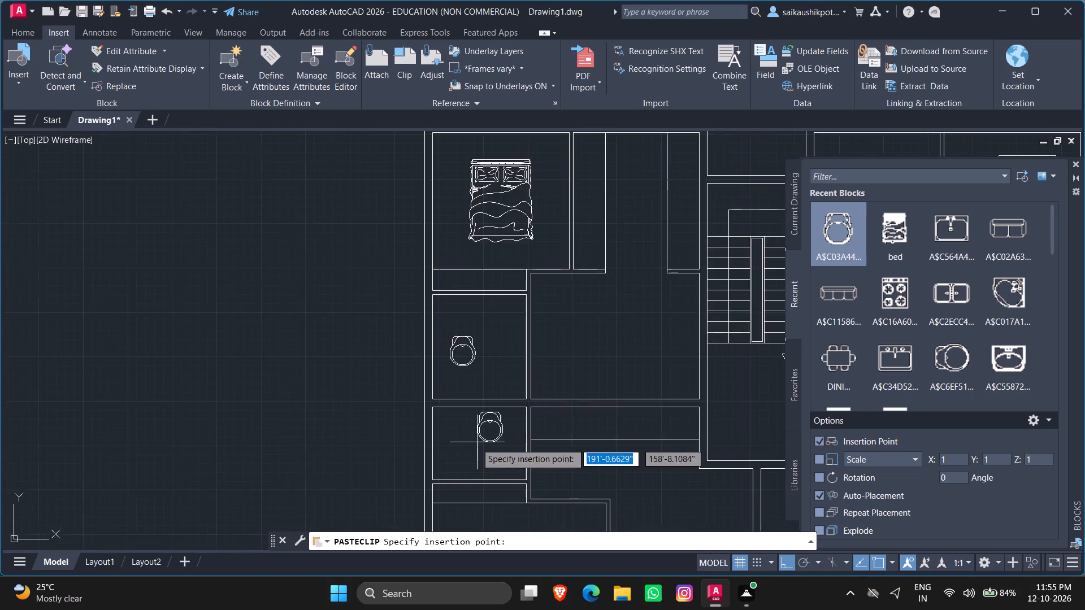
scroll(476, 443, "up", 1)
left_click(393, 468)
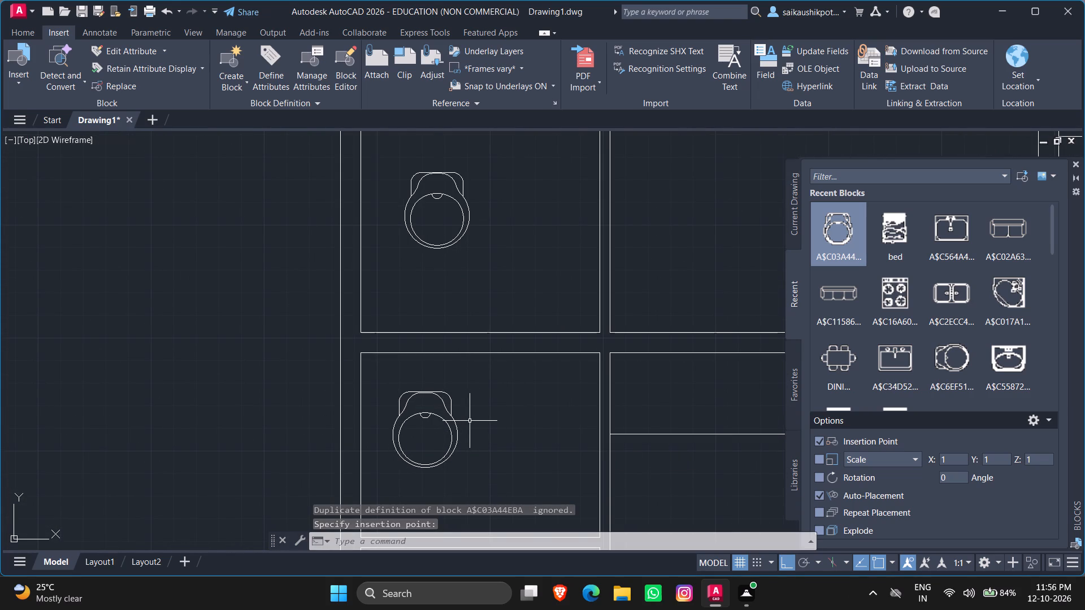
Paste toilet copies into the lower and upper small rooms along the plan's right outer wall.
key("ctrl+v")
scroll(285, 417, "down", 3)
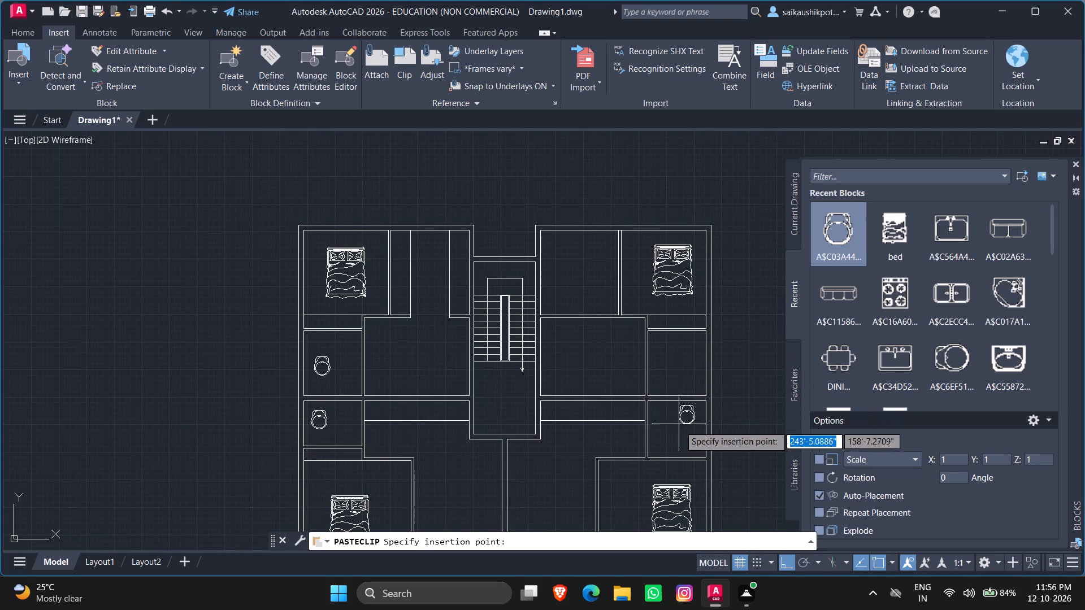
scroll(681, 427, "up", 2)
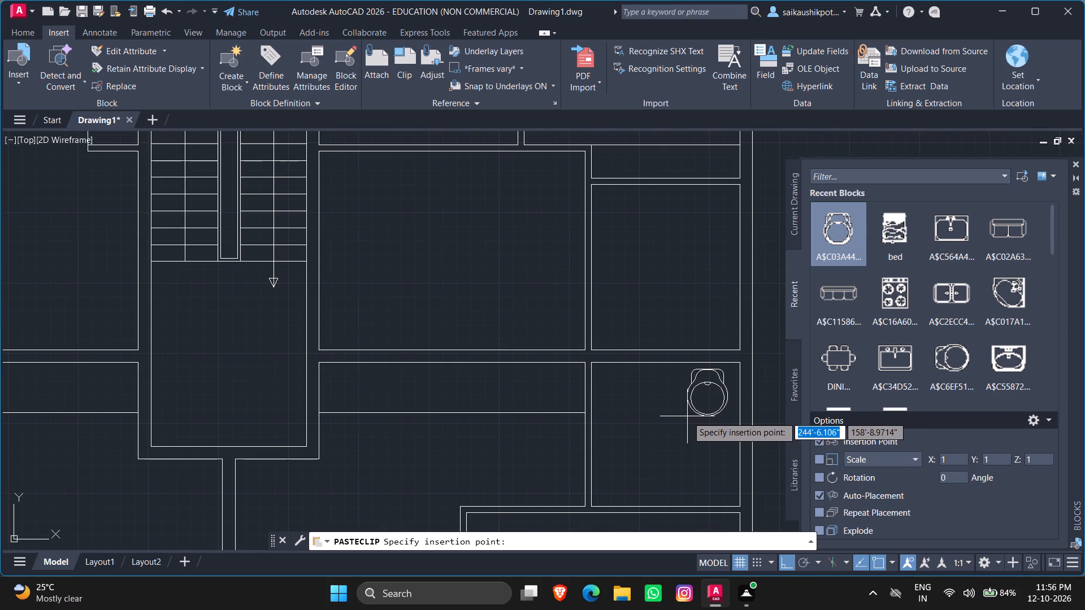
left_click(686, 421)
key("ctrl+v")
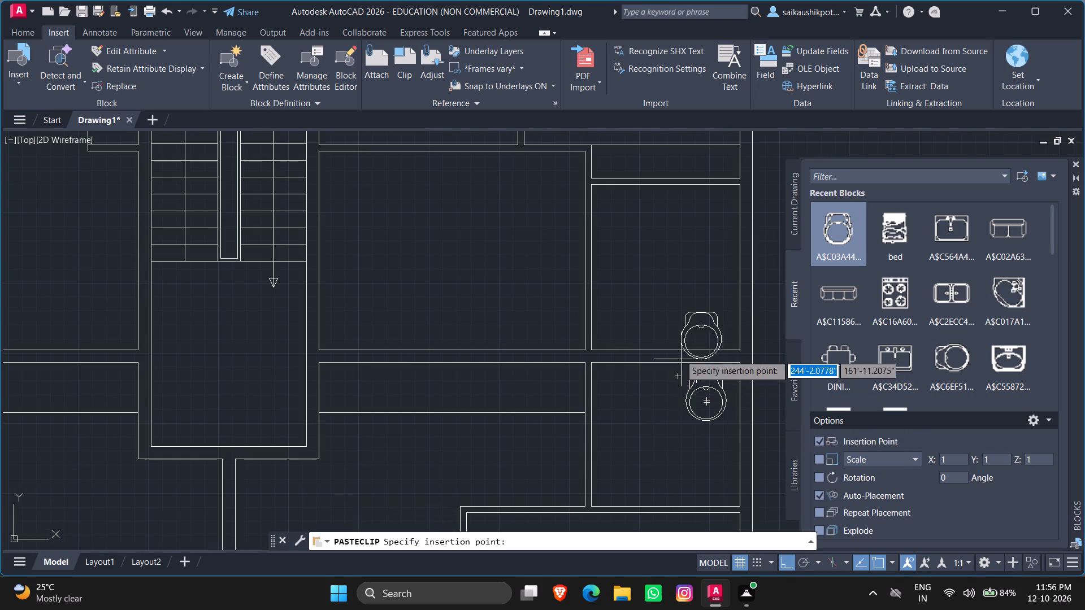
left_click(683, 334)
Rotate the toilet in the right side's upper small room by 180° so its tank faces the wall below.
left_click(688, 308)
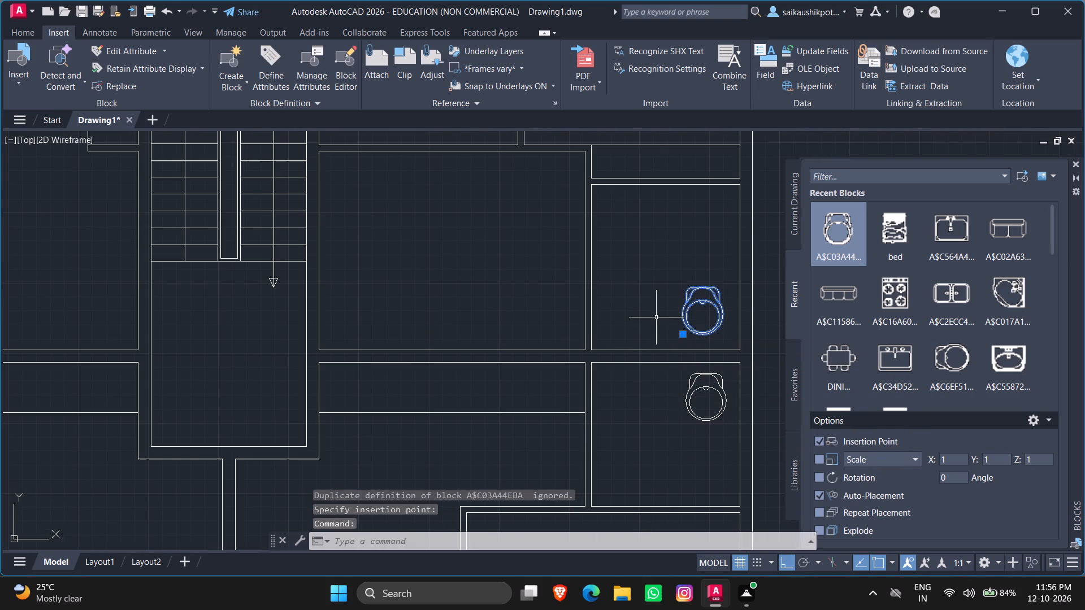
type("RO")
key("Return")
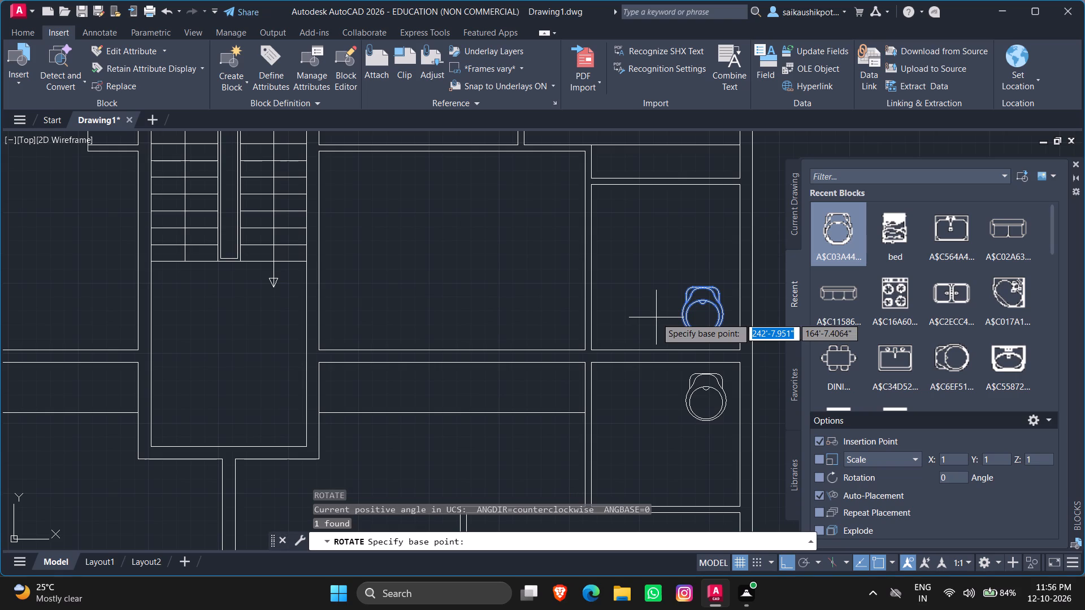
key("F8")
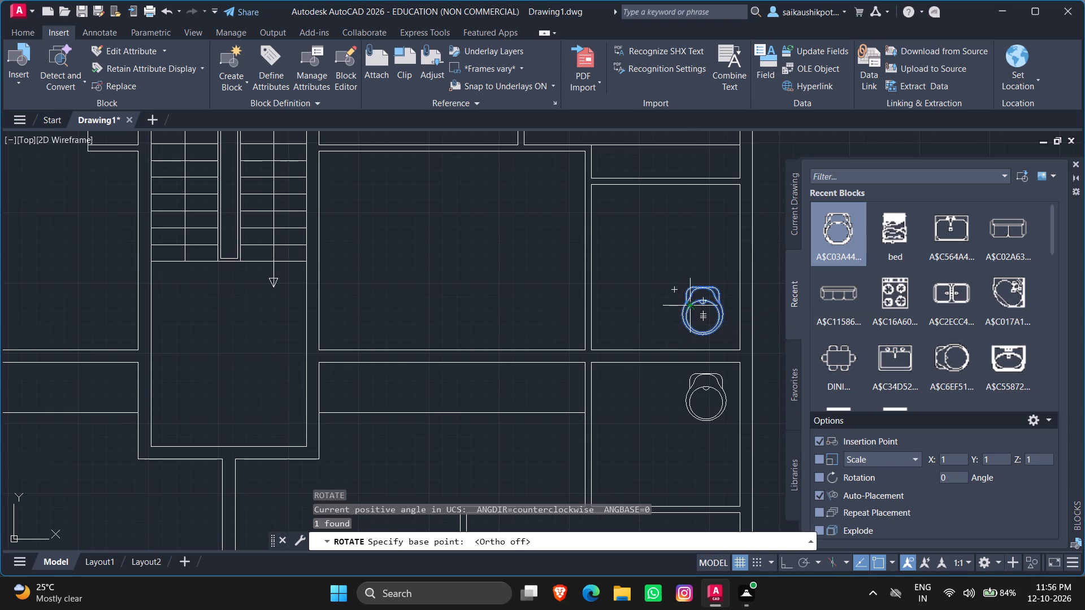
key("F8")
left_click(703, 299)
left_click(511, 304)
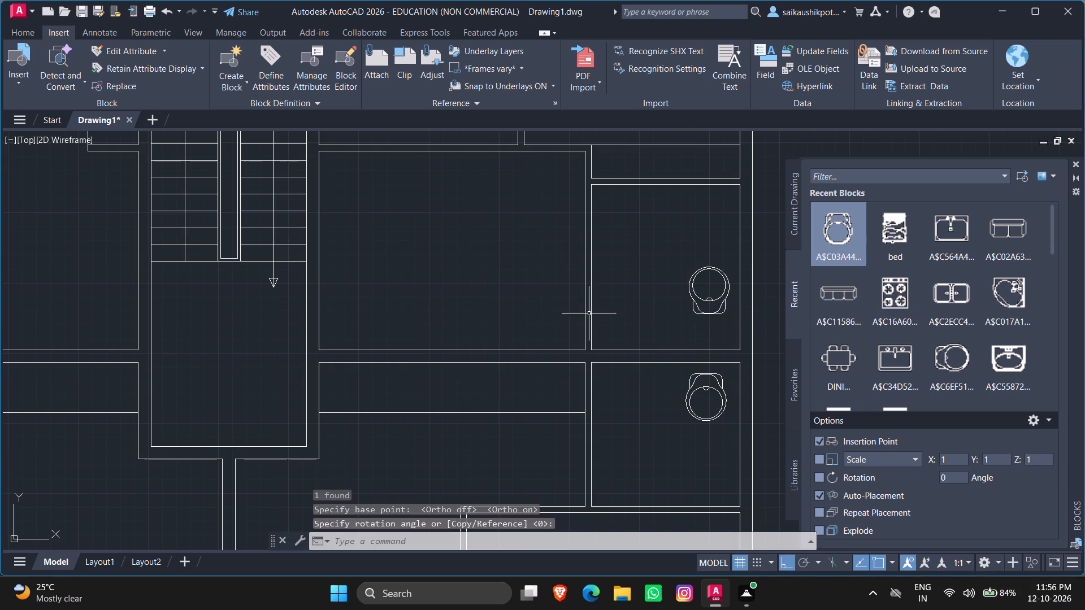
Delete the toilet in the left side's upper small room.
scroll(693, 326, "down", 2)
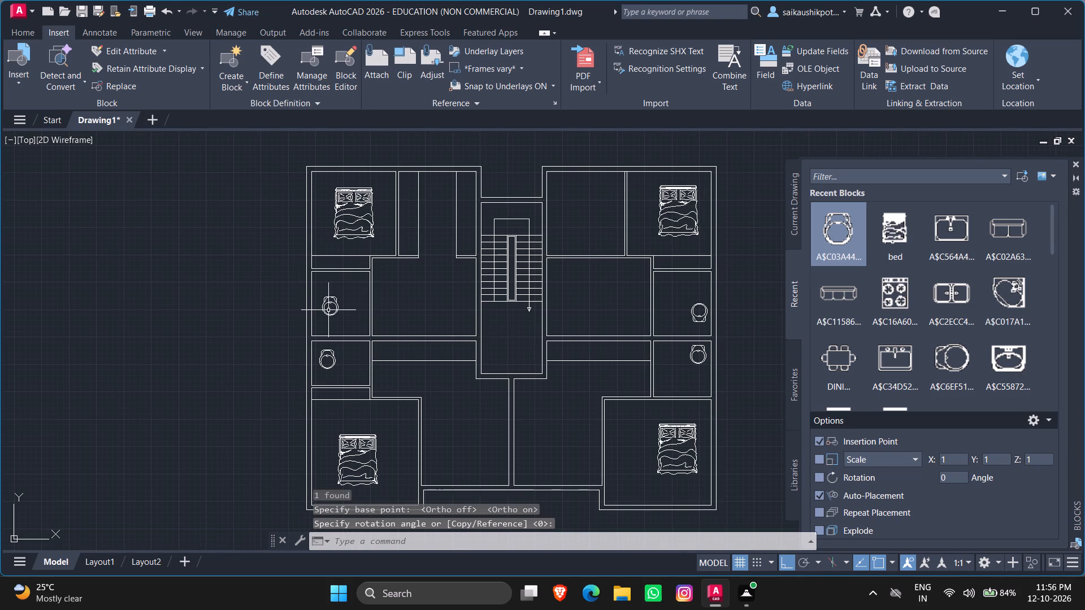
left_click(328, 311)
key("Delete")
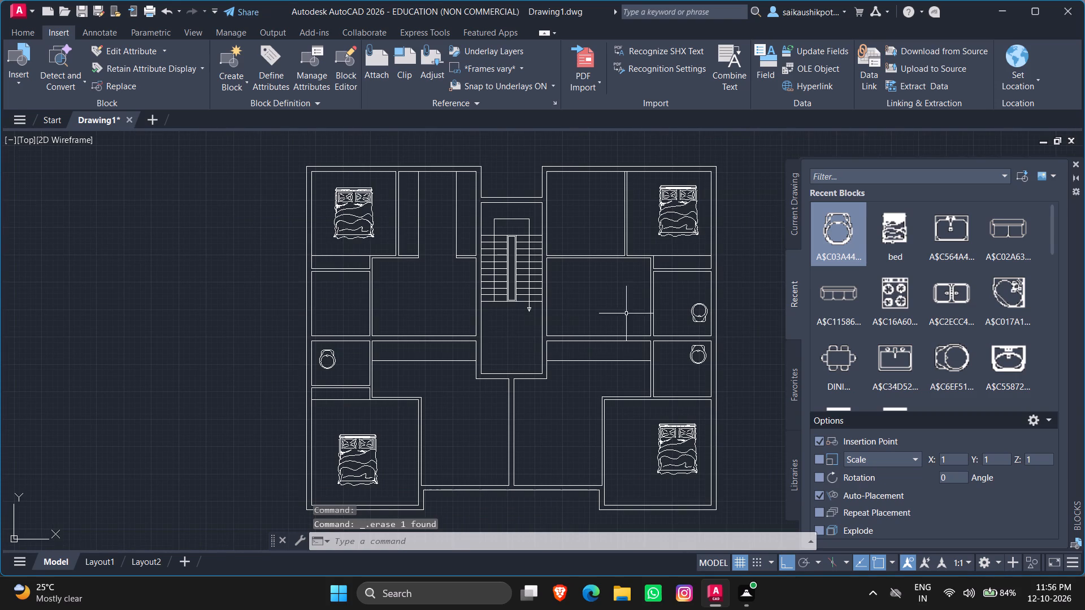
Copy the rotated toilet from the right side and paste it near the lower-left corner of the left side's upper small room.
left_click(691, 319)
left_click(689, 315)
left_click(697, 317)
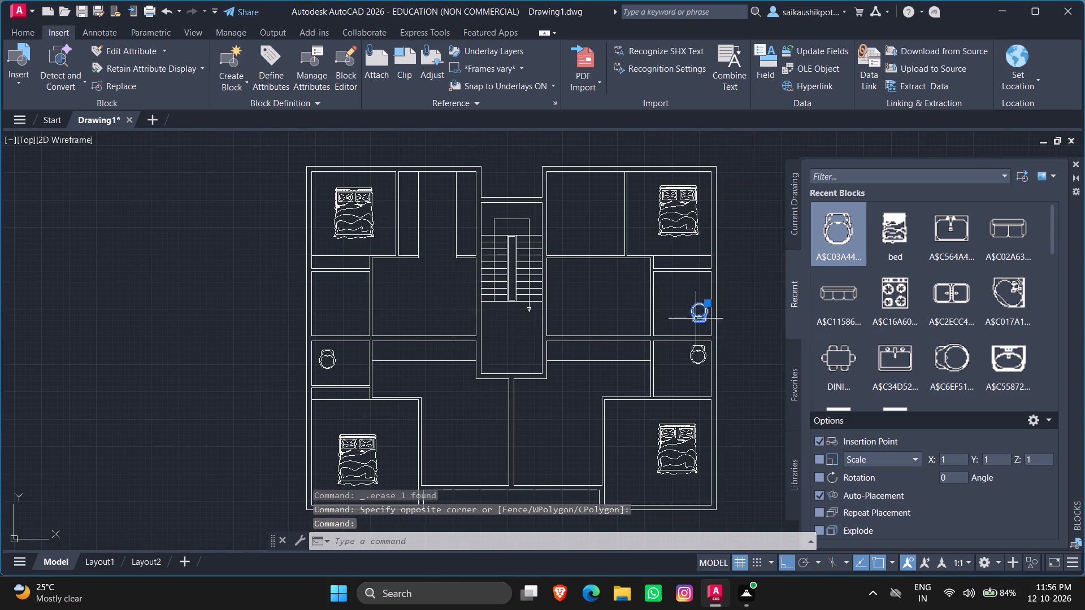
key("ctrl+c")
key("ctrl+v")
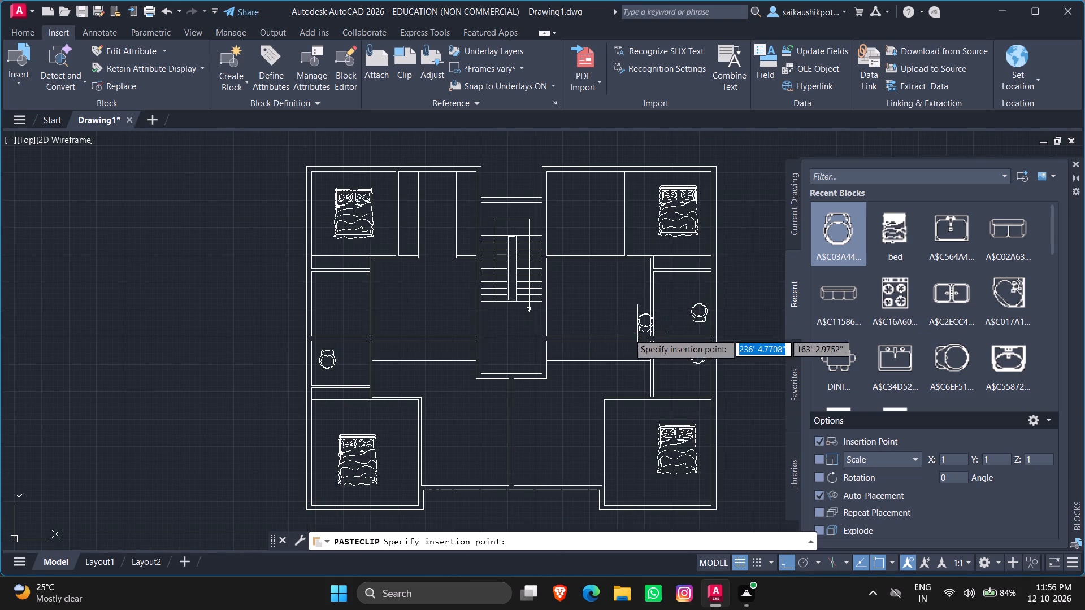
scroll(325, 335, "up", 5)
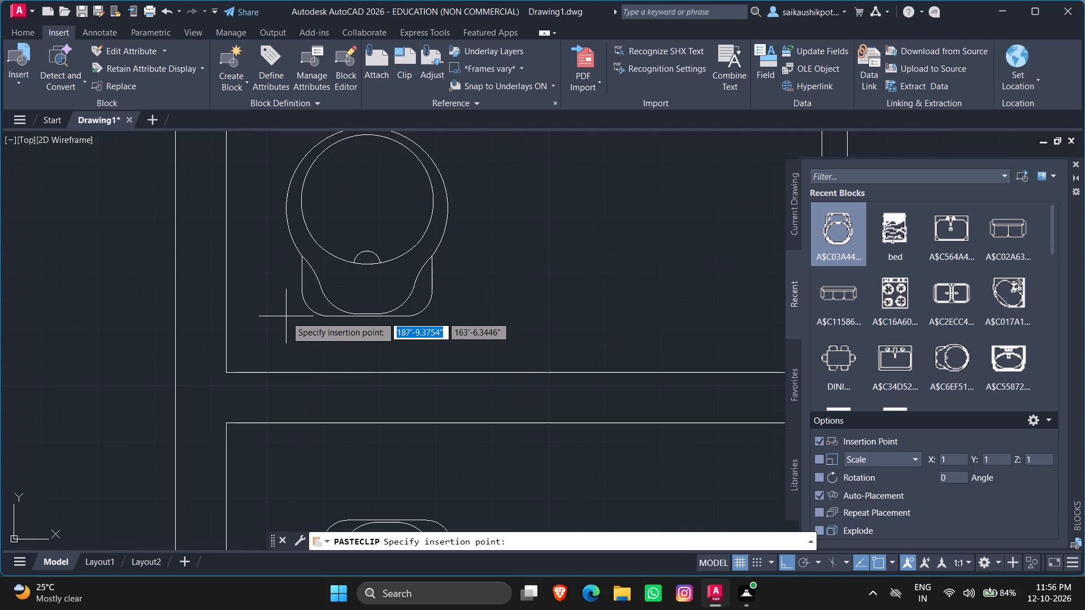
left_click(292, 319)
scroll(341, 339, "down", 3)
key("Escape")
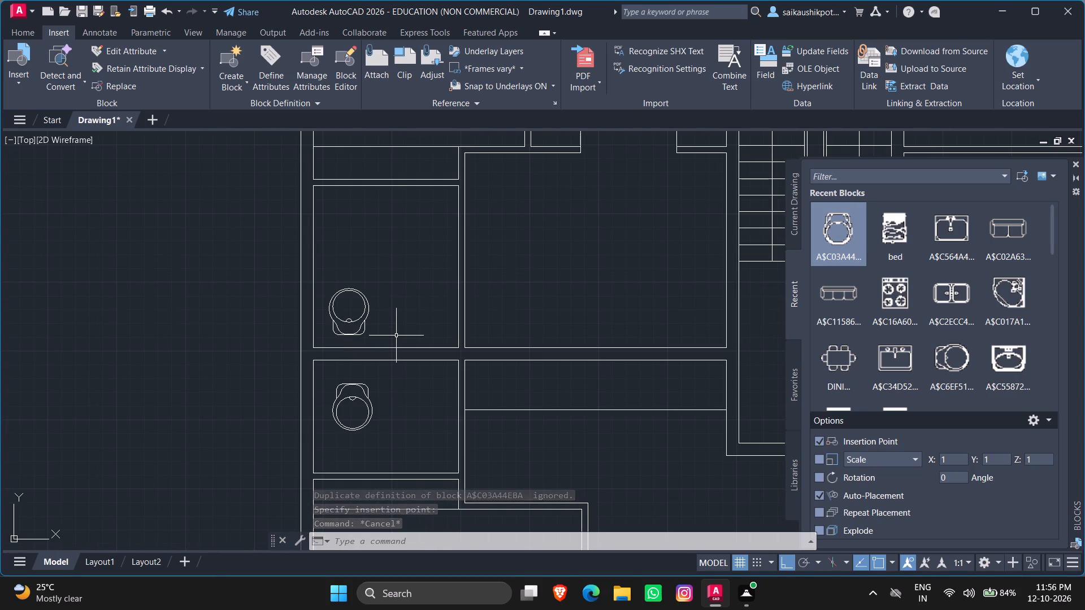
Insert the recent rectangular sink block A$C564A4... beside the toilet in the left side's lower small room.
scroll(427, 338, "down", 1)
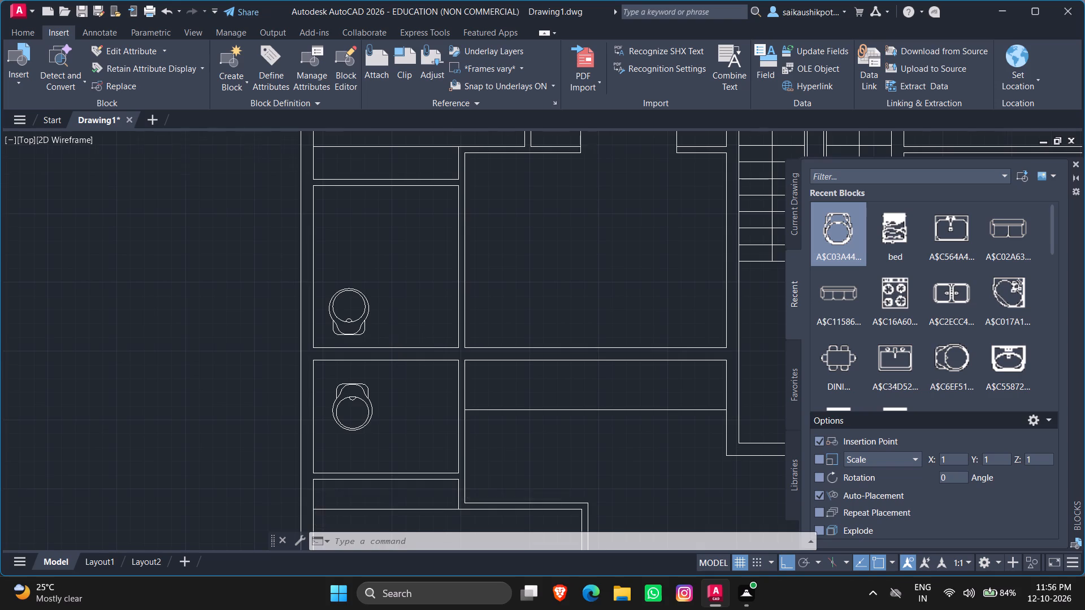
scroll(427, 338, "down", 1)
left_click(941, 241)
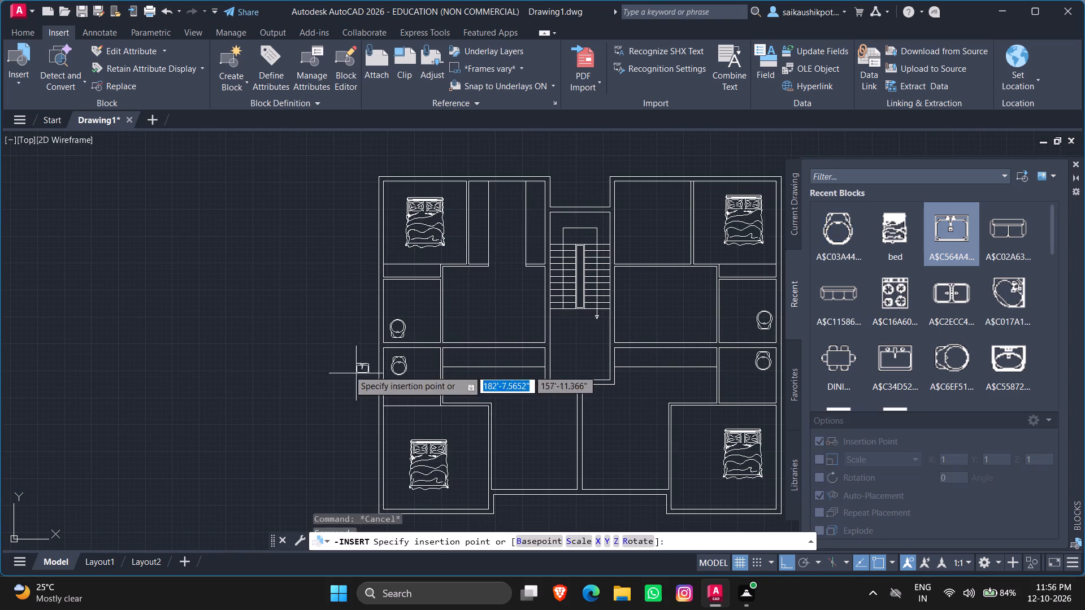
scroll(410, 342, "up", 6)
scroll(420, 344, "down", 3)
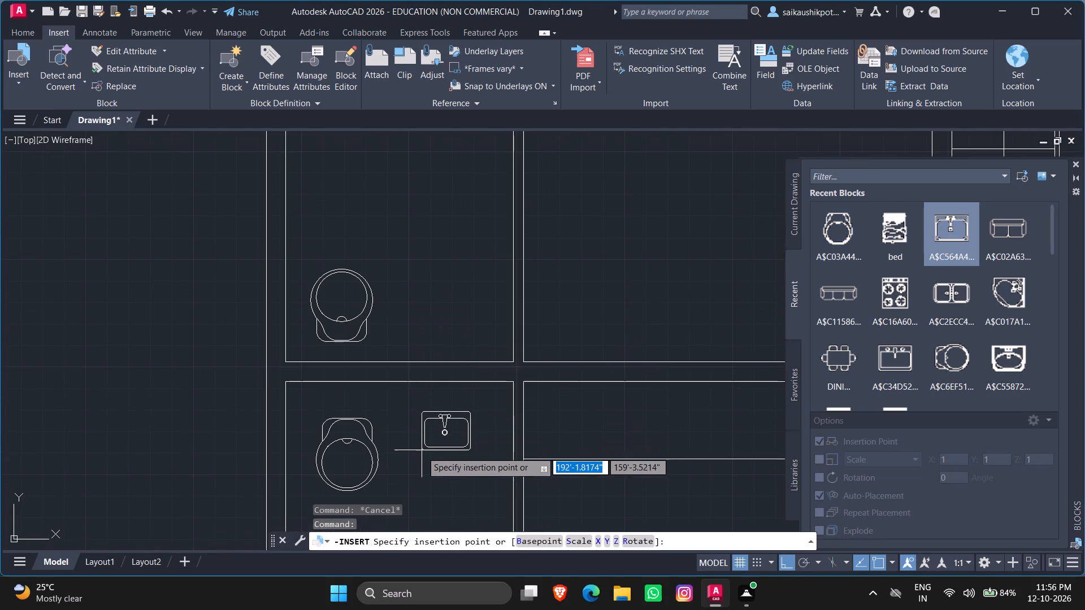
scroll(422, 460, "up", 2)
left_click(436, 460)
Scale up the sink from its lower-left corner to roughly one and a half times its size.
left_click_drag(435, 441, 428, 444)
left_click(405, 461)
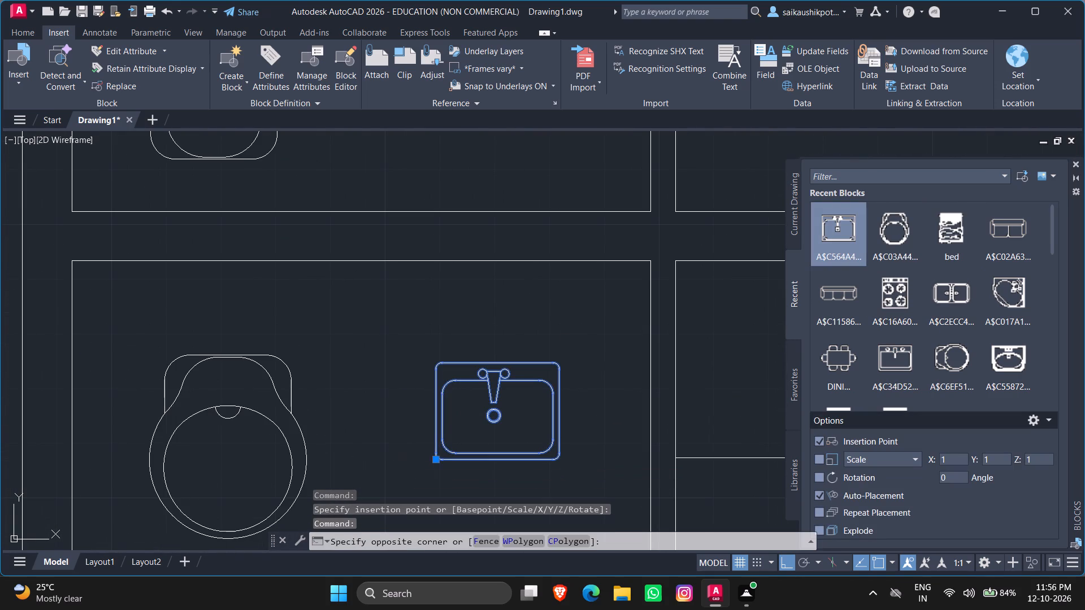
type("SC")
key("Return")
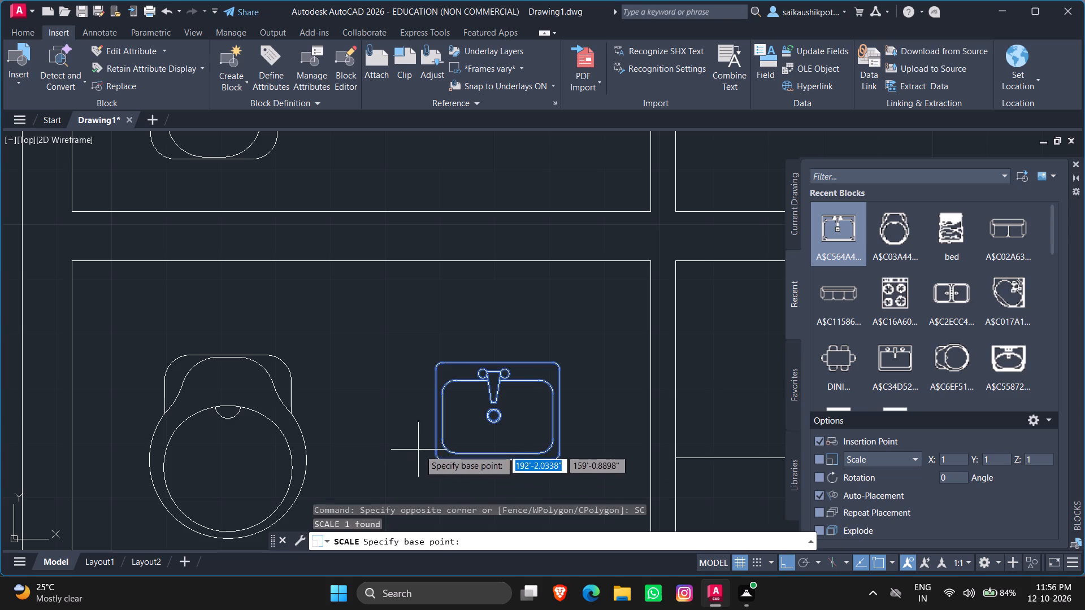
left_click(436, 460)
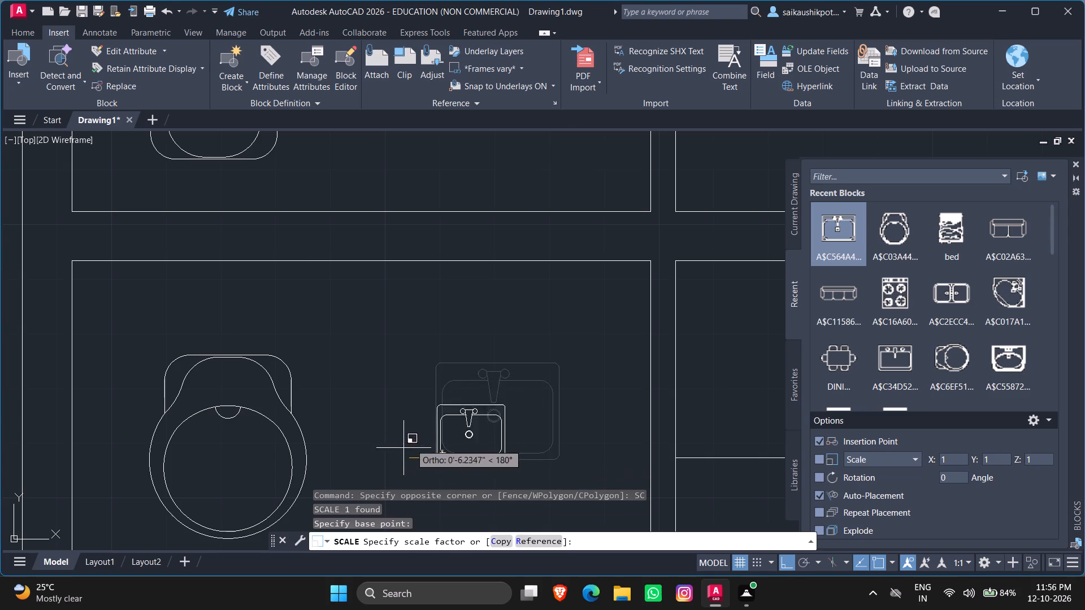
scroll(432, 433, "down", 1)
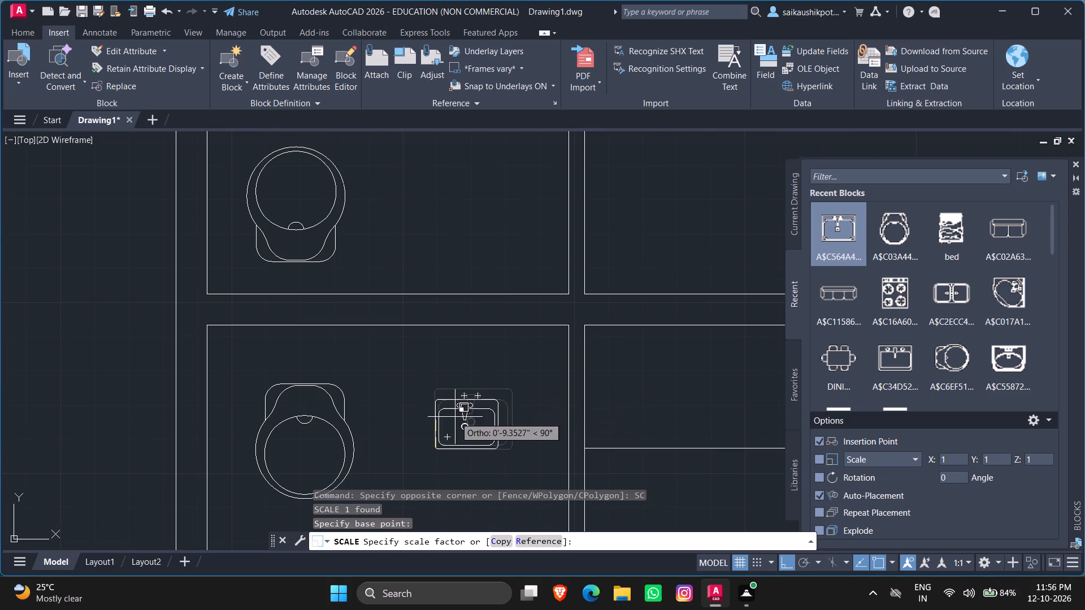
scroll(480, 399, "up", 2)
scroll(416, 425, "down", 2)
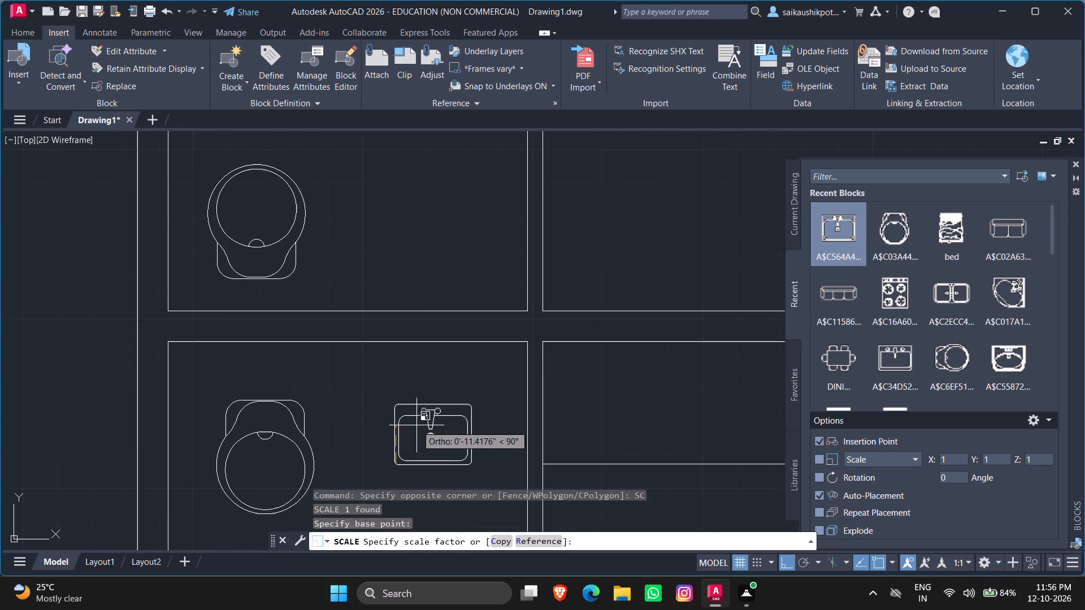
left_click(335, 472)
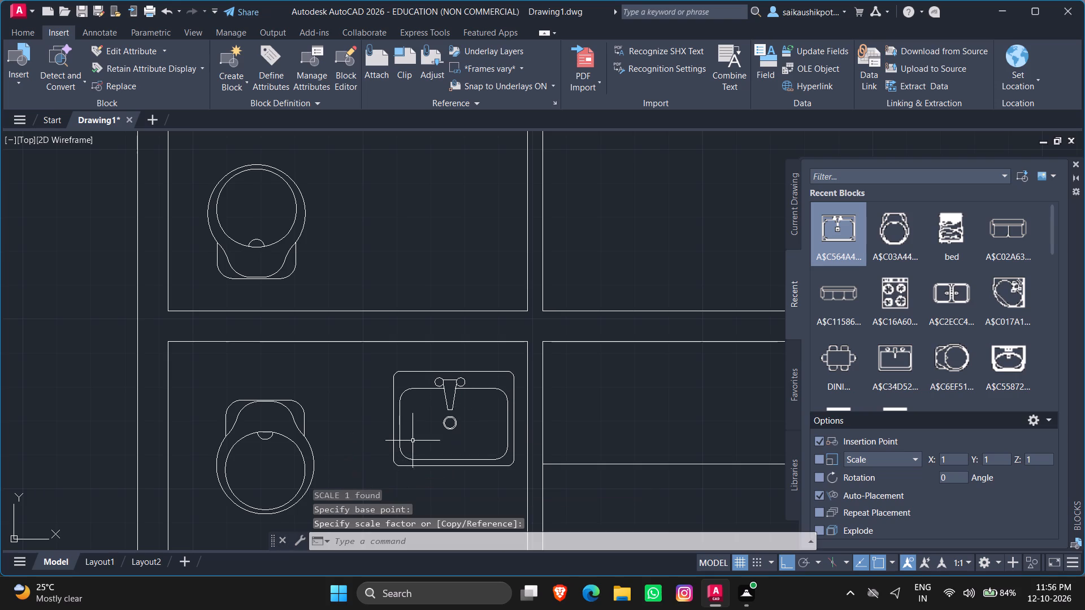
Copy the enlarged sink and paste it beside the toilet in the small room above.
left_click(399, 429)
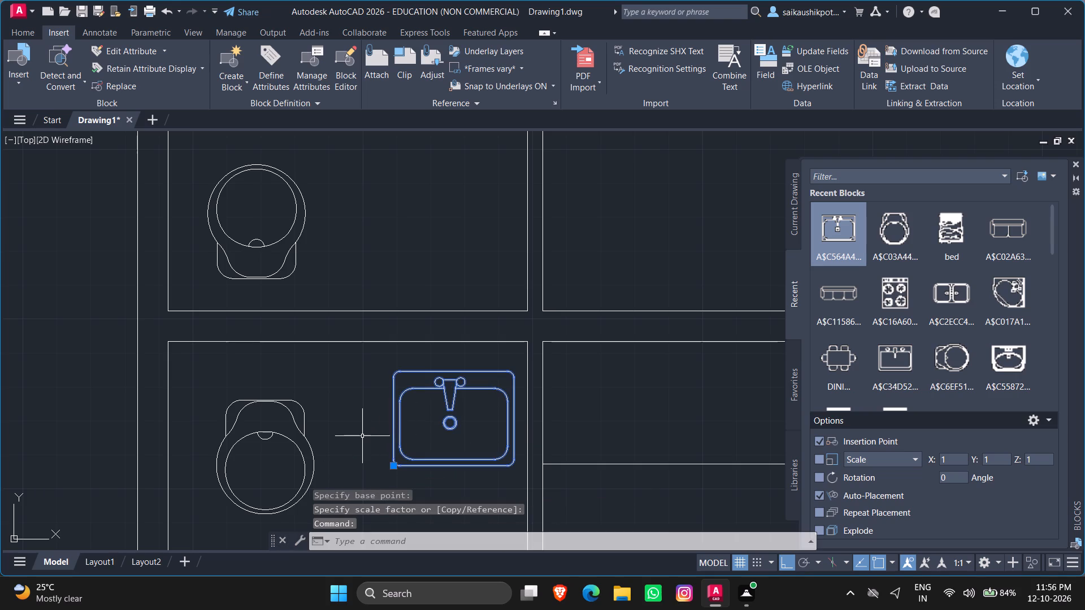
key("ctrl+c")
key("ctrl+v")
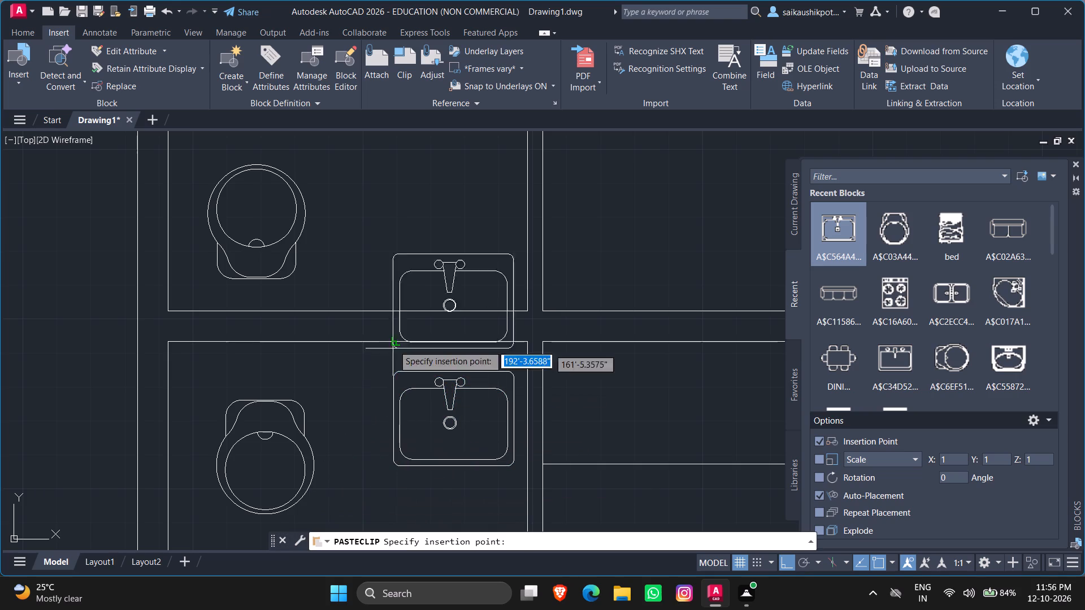
left_click(388, 278)
Rotate the pasted sink 180° about a point on its left edge so its faucet faces the wall below.
left_click_drag(419, 247, 409, 251)
left_click(373, 262)
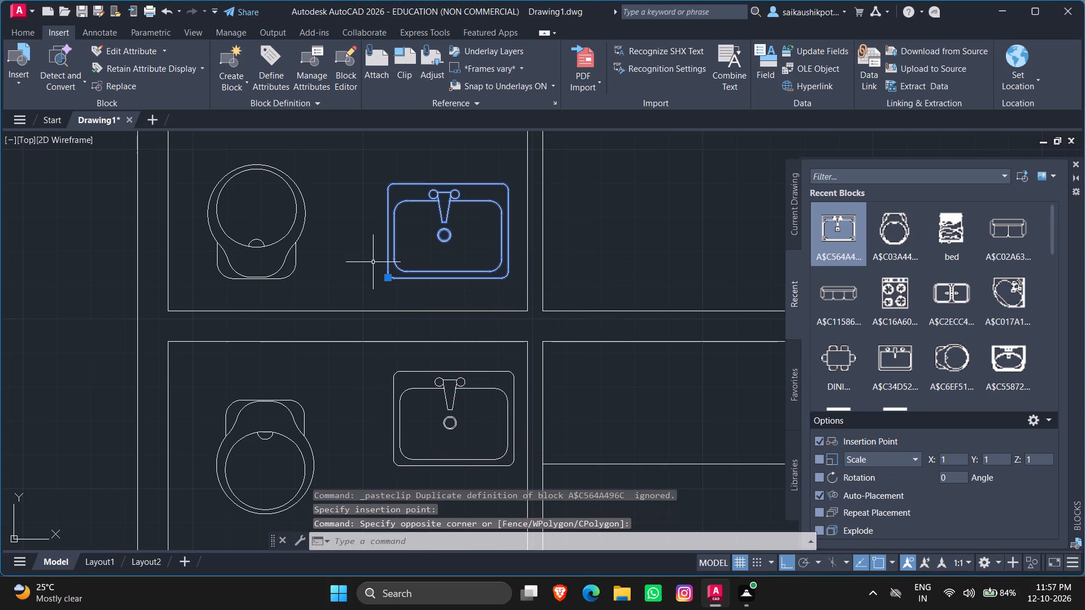
type("RO")
key("Return")
left_click(389, 260)
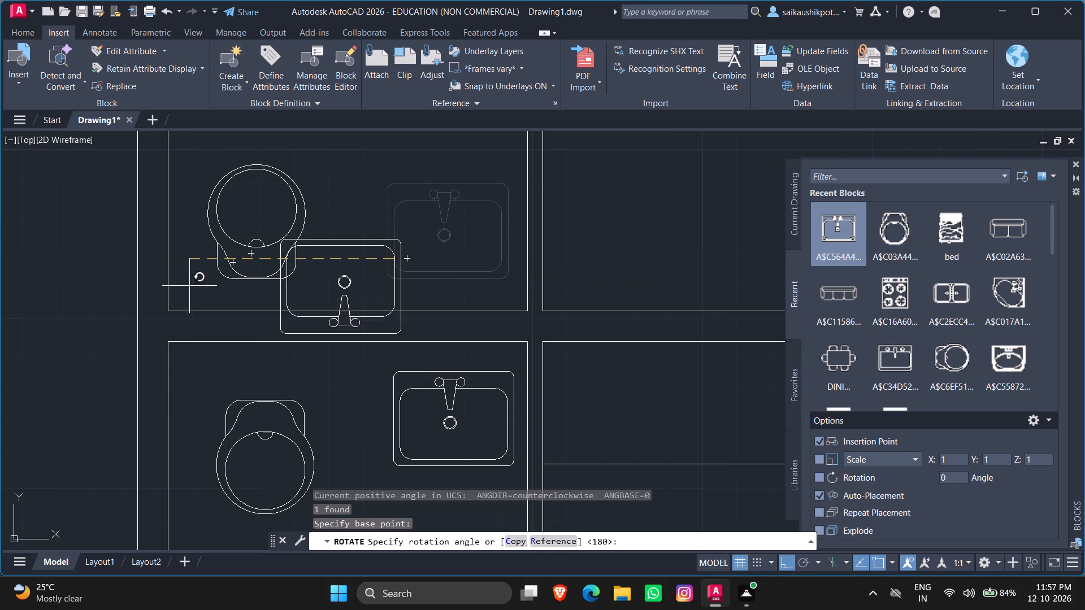
left_click(188, 286)
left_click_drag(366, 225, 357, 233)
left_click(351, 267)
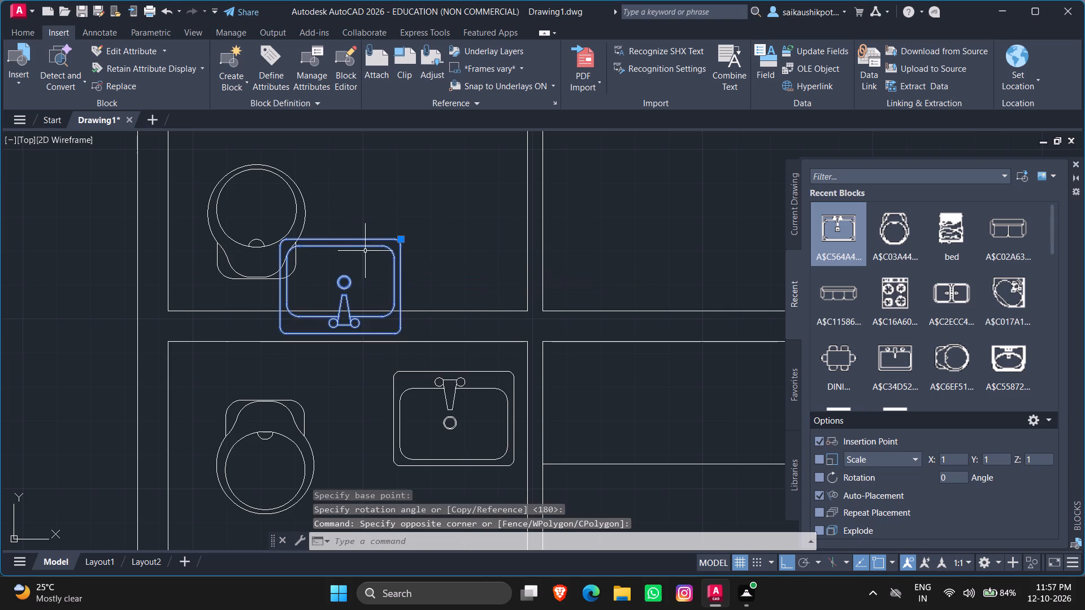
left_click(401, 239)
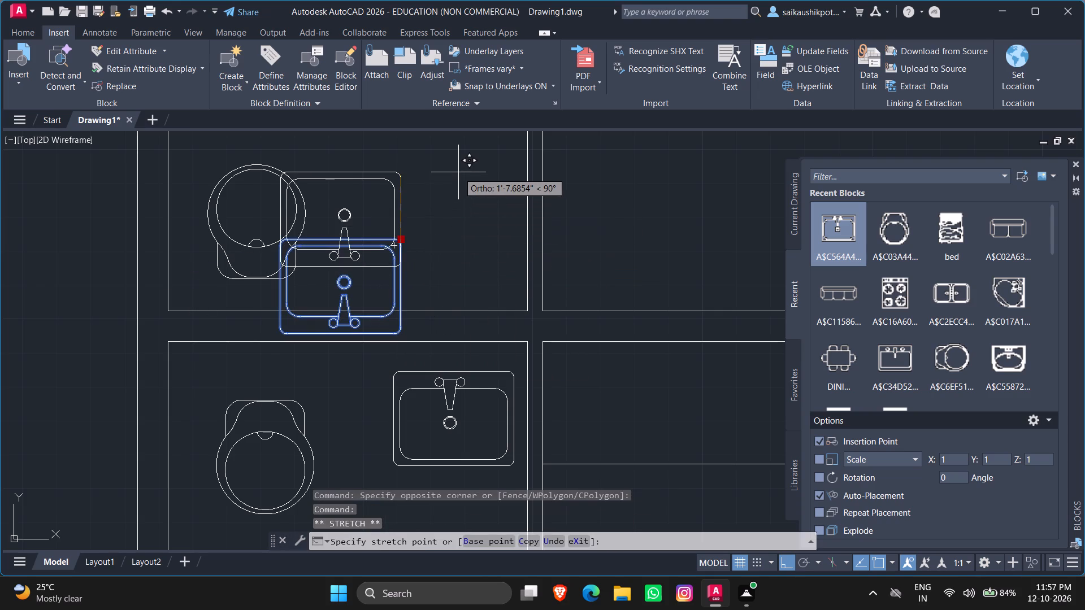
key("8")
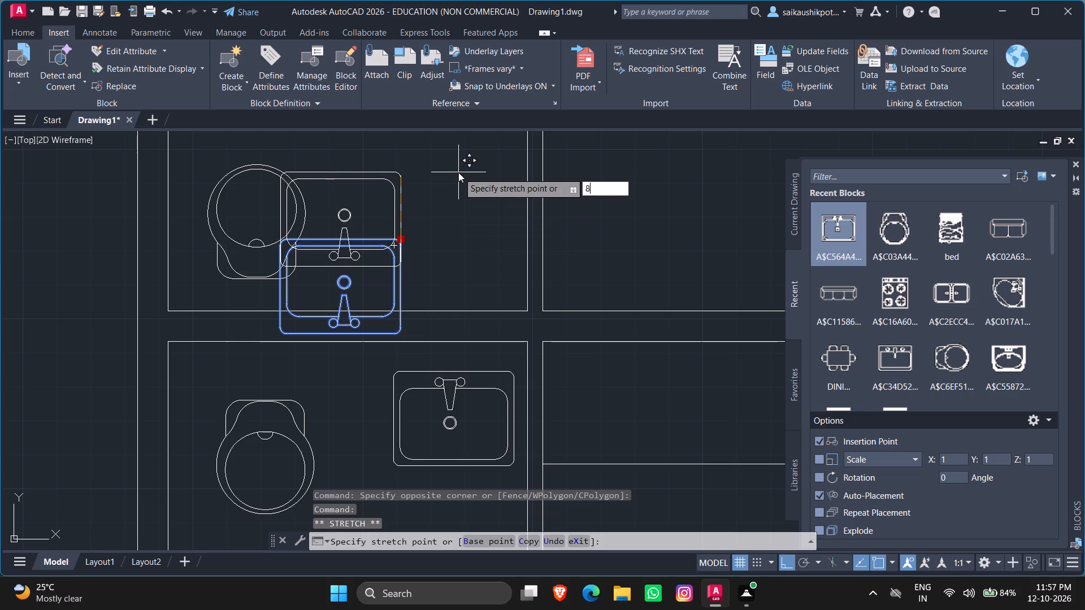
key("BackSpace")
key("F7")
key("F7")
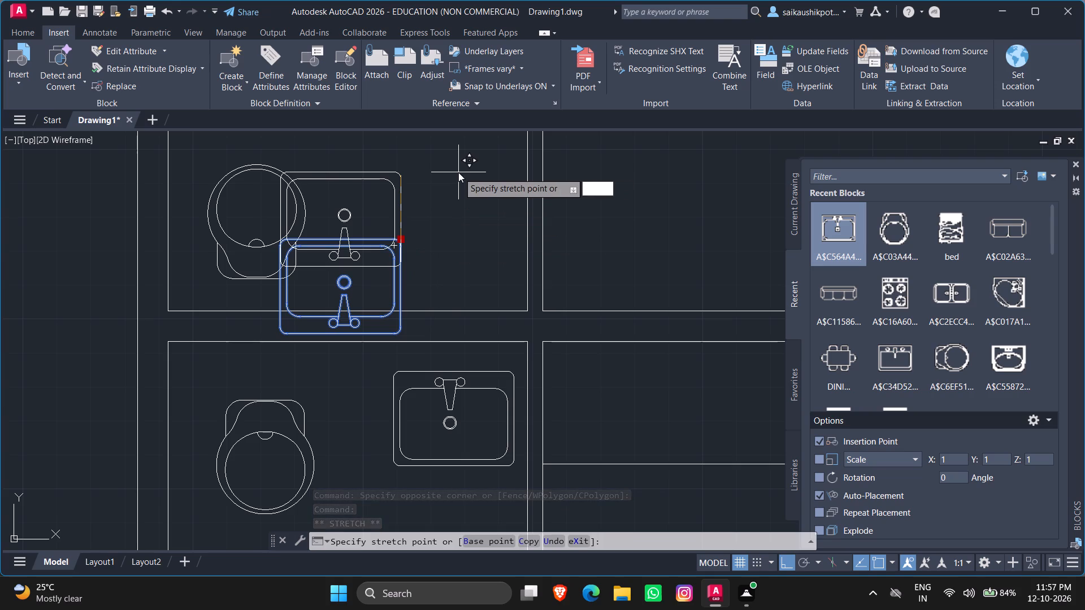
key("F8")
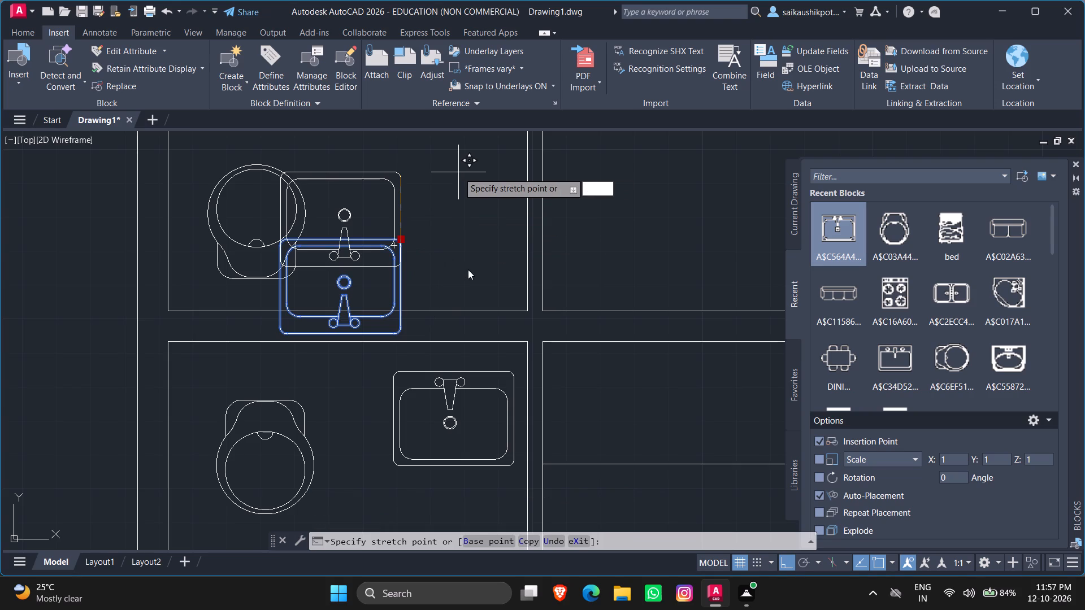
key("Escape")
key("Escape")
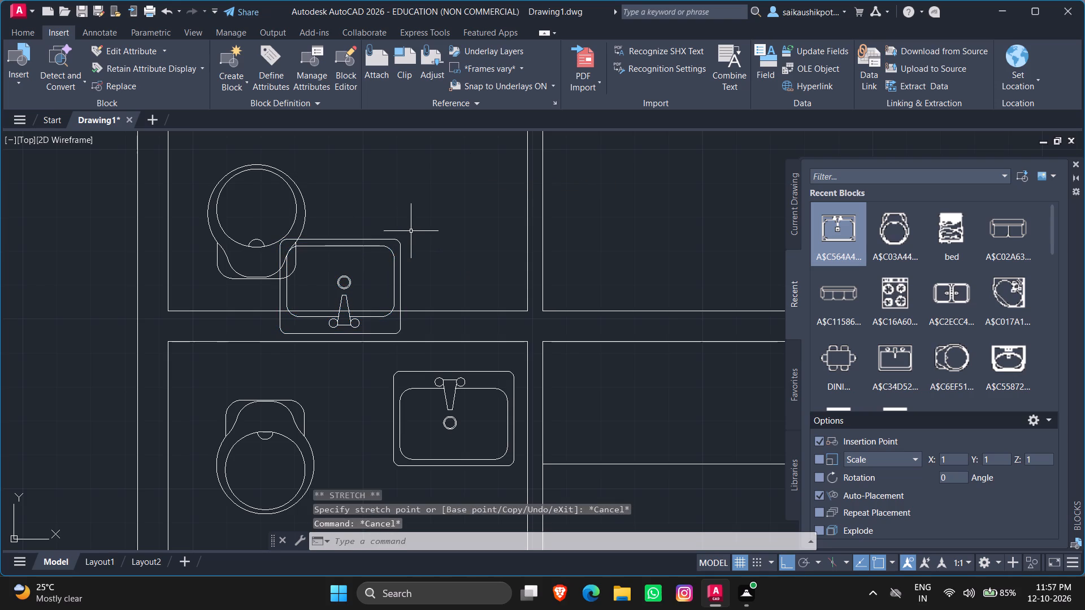
With Ortho off, move the rotated sink clear of the toilet to sit beside it above the lower wall of the room.
left_click(402, 242)
left_click(398, 240)
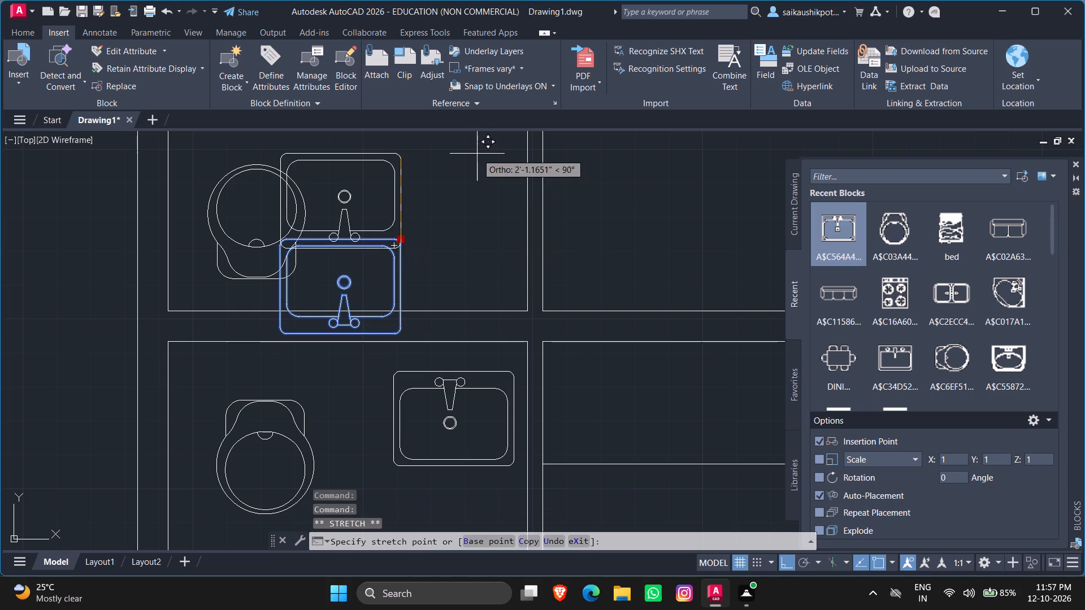
key("F8")
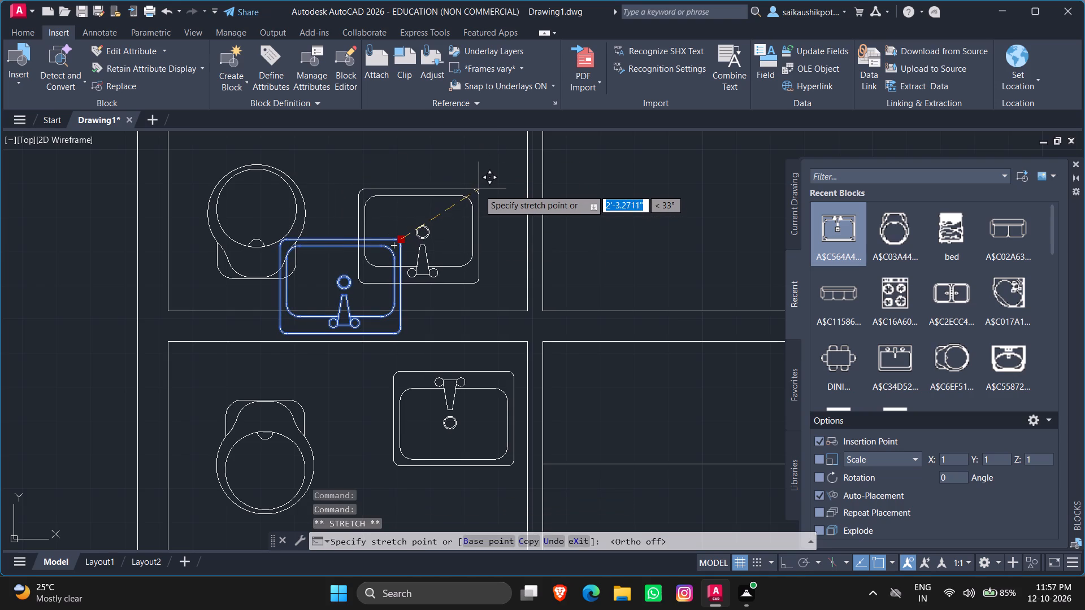
left_click(504, 190)
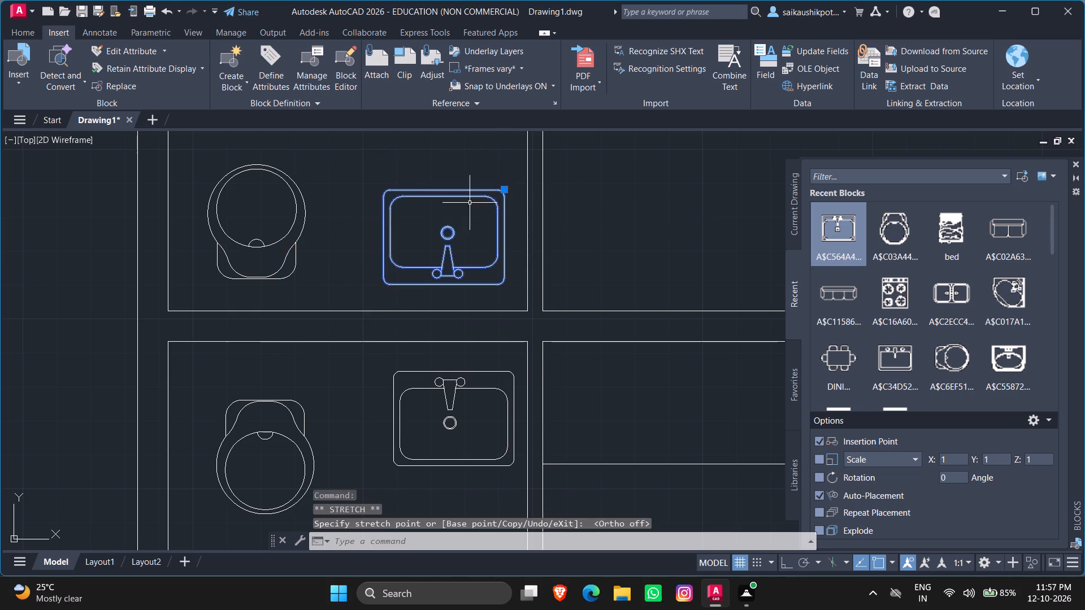
Copy the moved sink and paste it beside the toilet in the right side's upper small room.
scroll(470, 203, "down", 2)
scroll(462, 211, "up", 2)
scroll(437, 236, "down", 1)
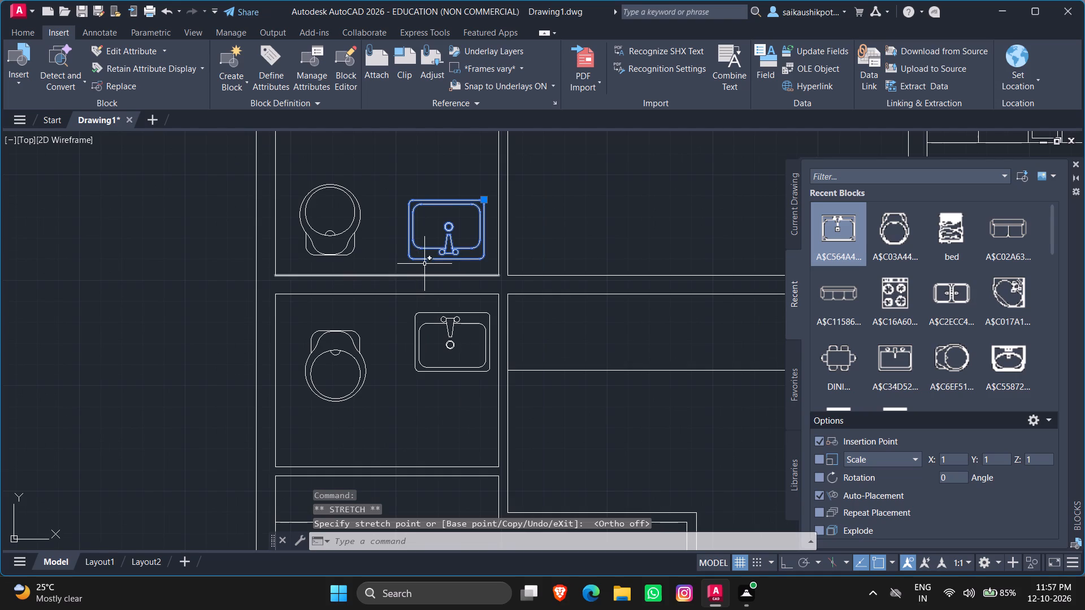
key("ctrl+c")
key("ctrl+v")
scroll(110, 251, "down", 3)
scroll(487, 250, "up", 4)
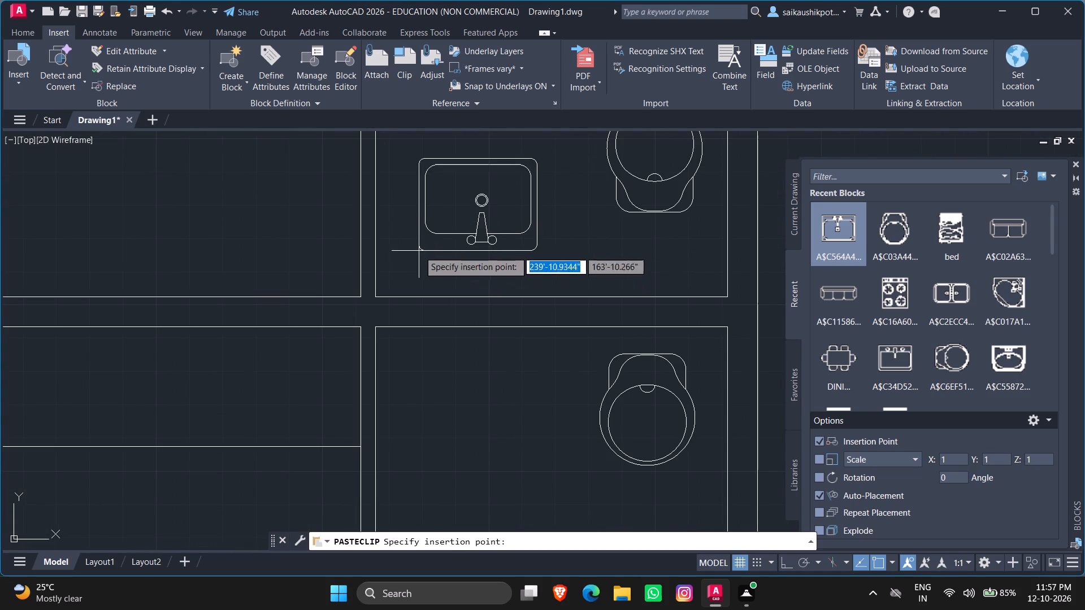
left_click(419, 251)
Copy the sink from the left side's lower small room and paste it beside the toilet in the right side's lower small room.
scroll(518, 252, "down", 4)
scroll(340, 297, "up", 1)
left_click(163, 267)
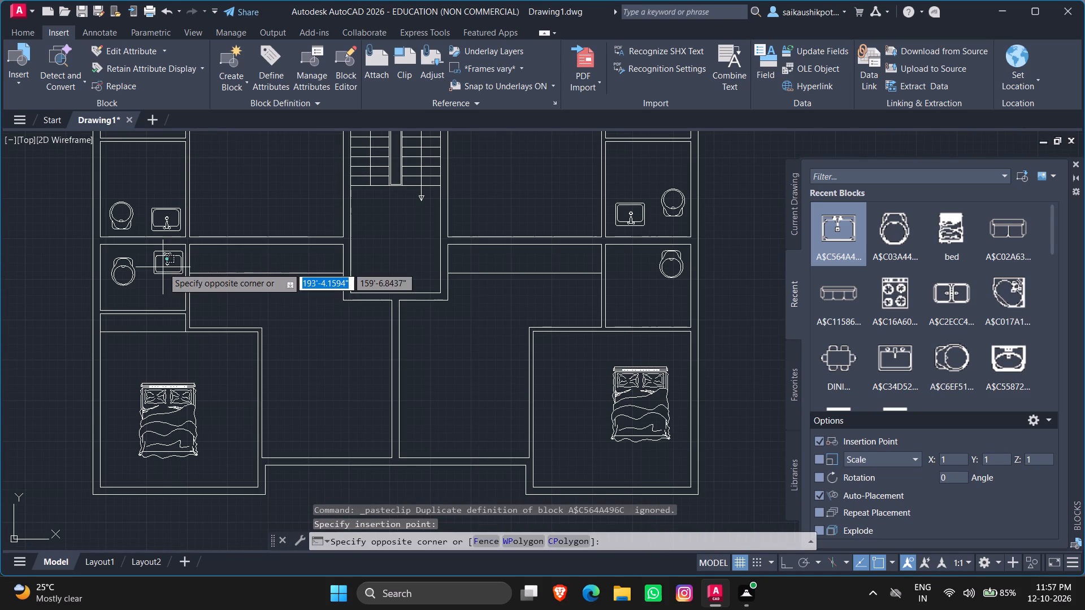
left_click(153, 273)
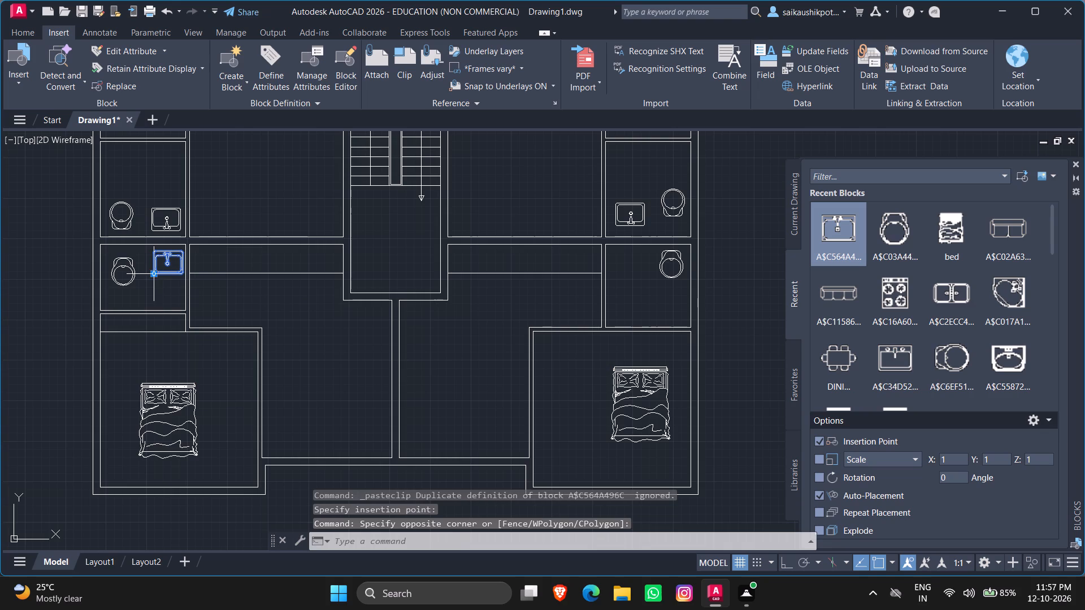
key("ctrl+c")
key("ctrl+v")
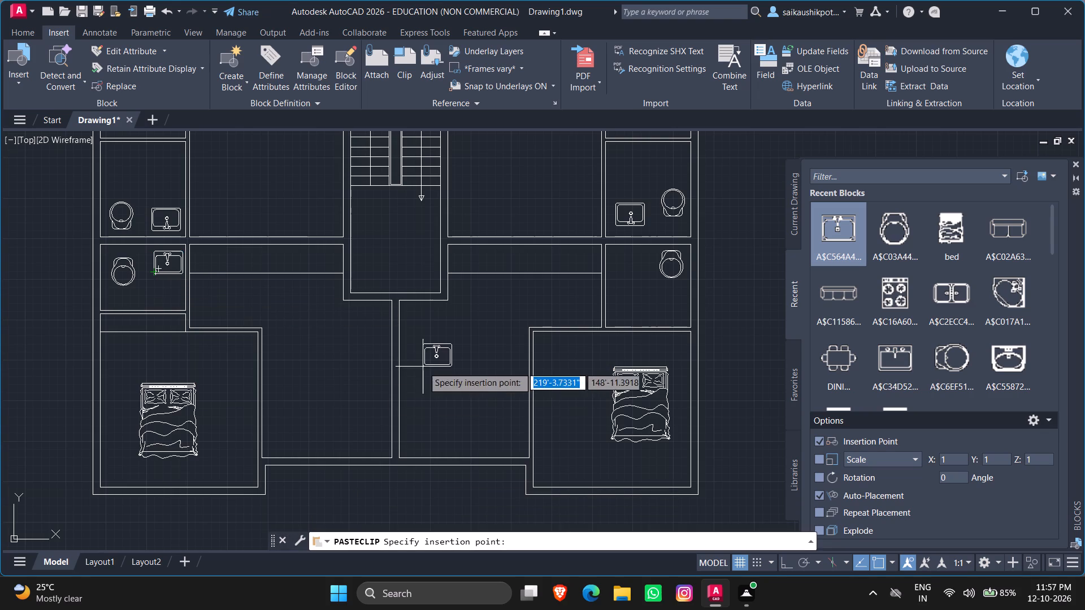
scroll(627, 272, "up", 3)
left_click(583, 284)
Insert the recent corner fixture block A$C017A1... below the sink in the left side's lower small room.
scroll(592, 277, "down", 3)
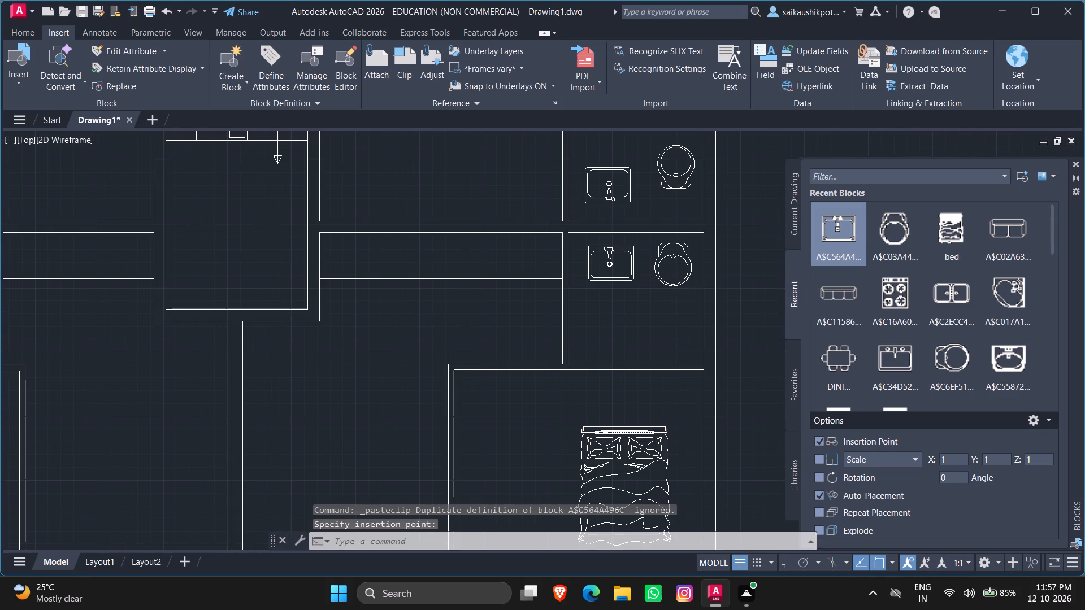
scroll(569, 316, "down", 2)
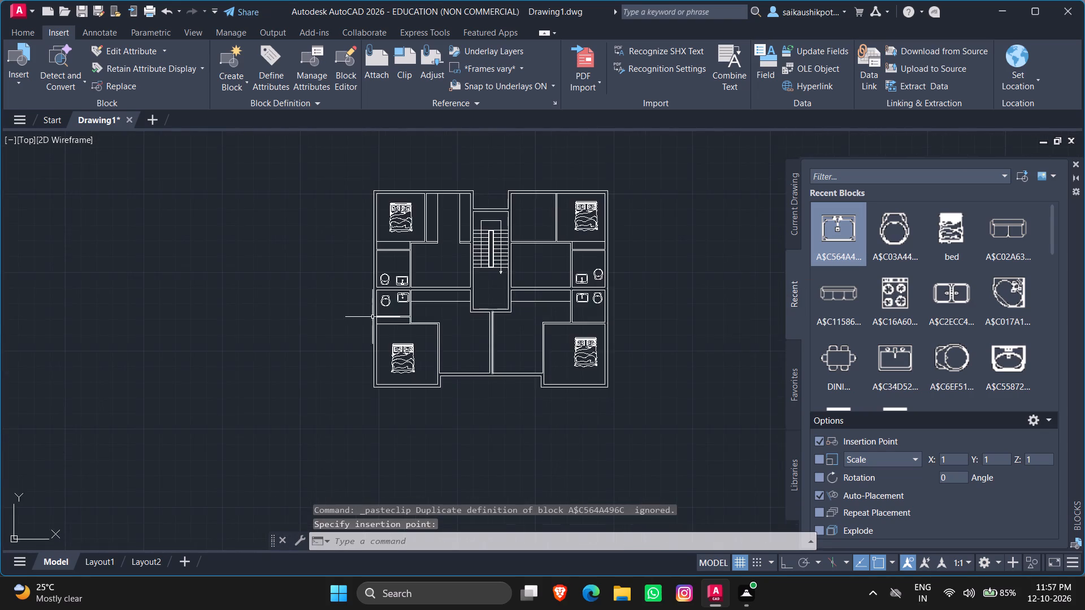
scroll(359, 317, "up", 3)
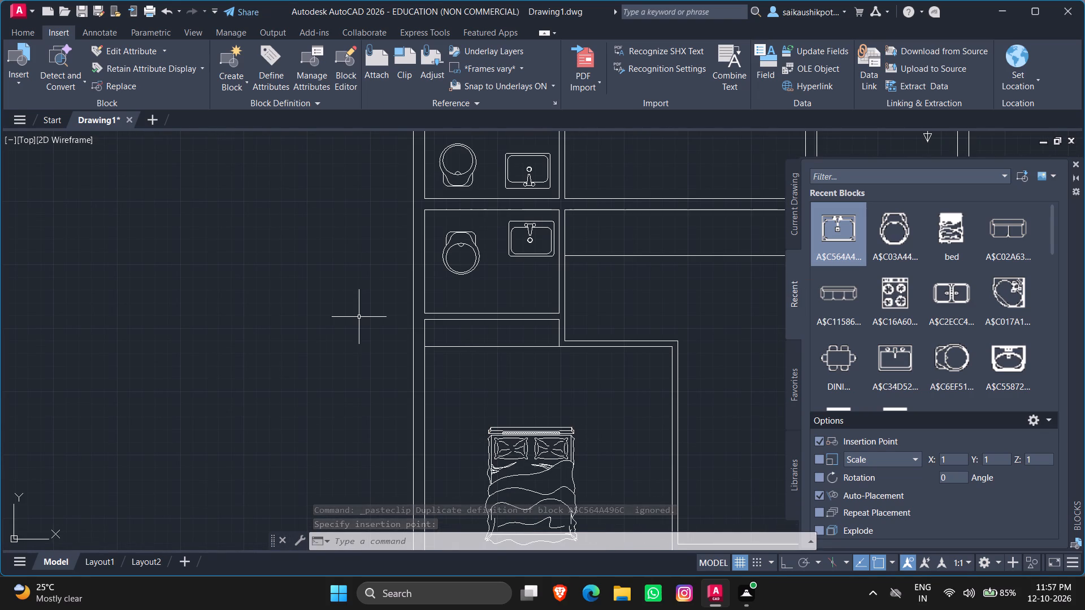
left_click(1005, 305)
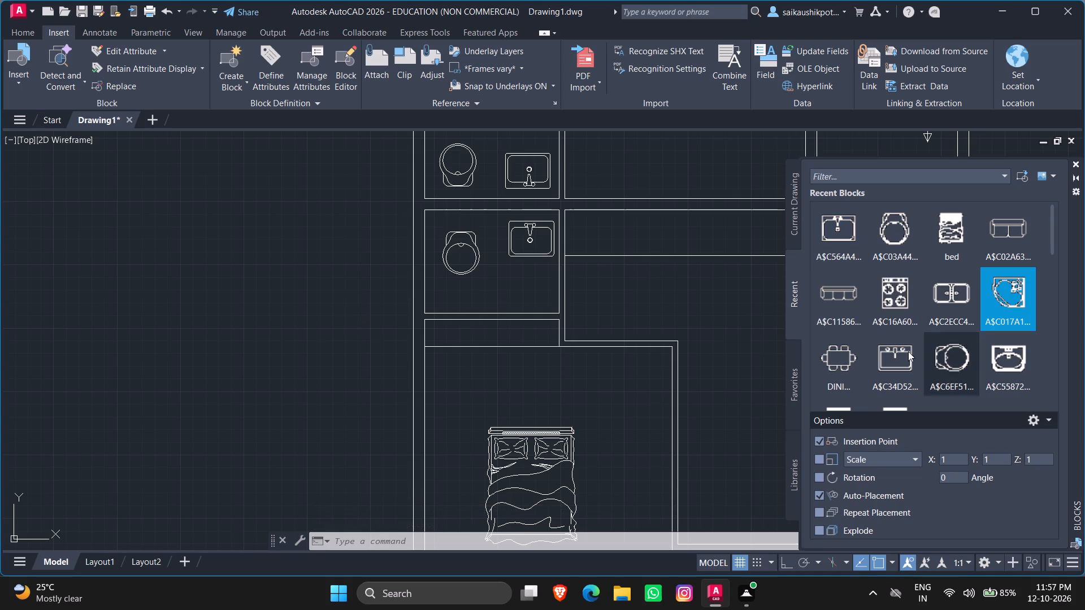
scroll(507, 280, "up", 15)
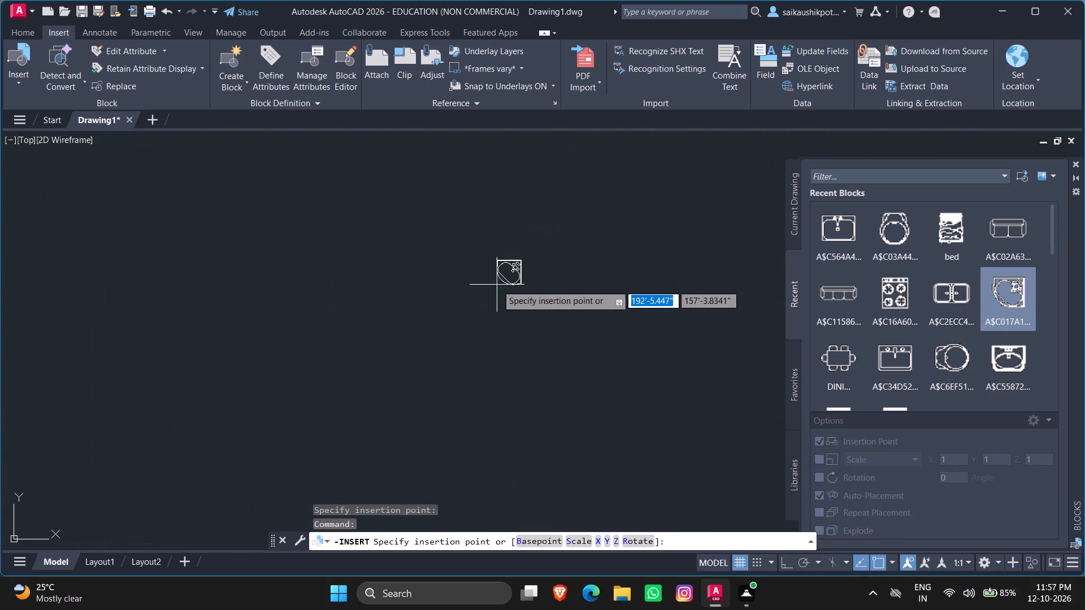
left_click(484, 313)
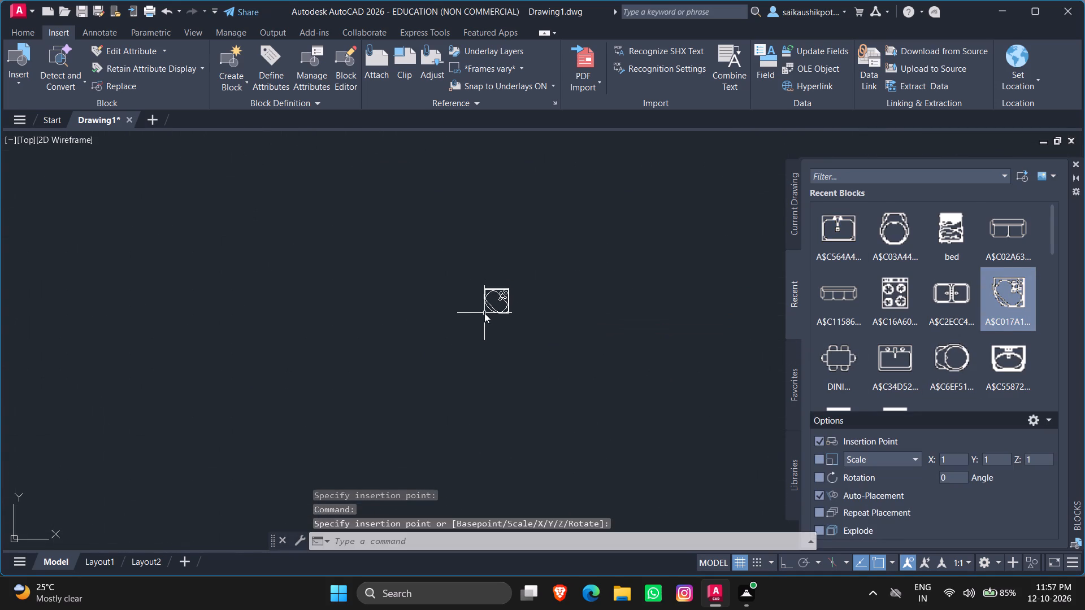
Scale up the inserted corner fixture from its lower edge until it is roughly half the width of the sink above it.
left_click(489, 307)
type("SC")
key("Return")
left_click(495, 314)
scroll(495, 314, "down", 4)
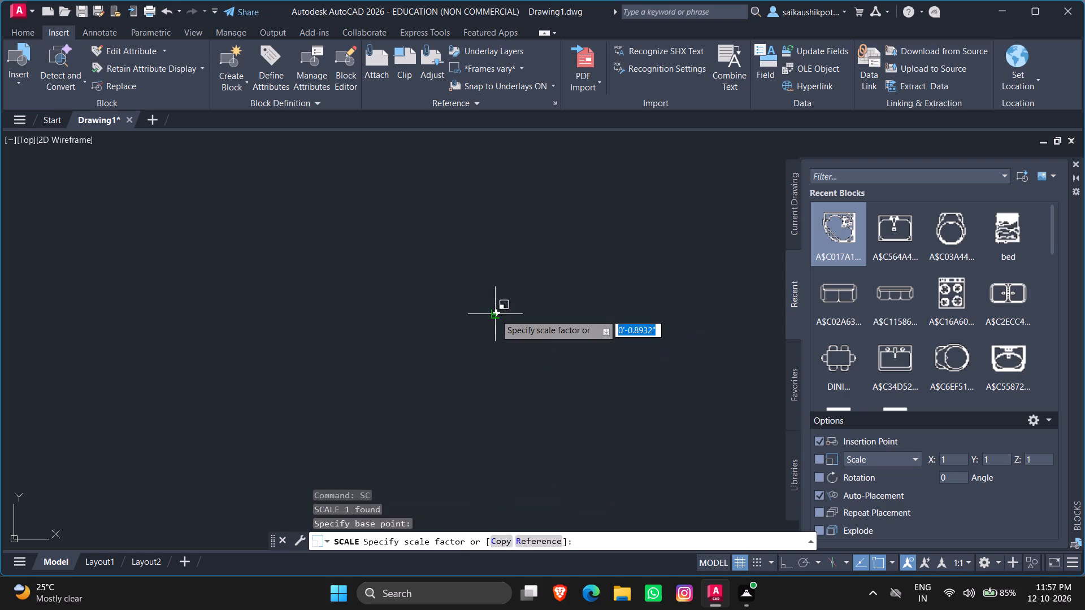
scroll(495, 314, "down", 10)
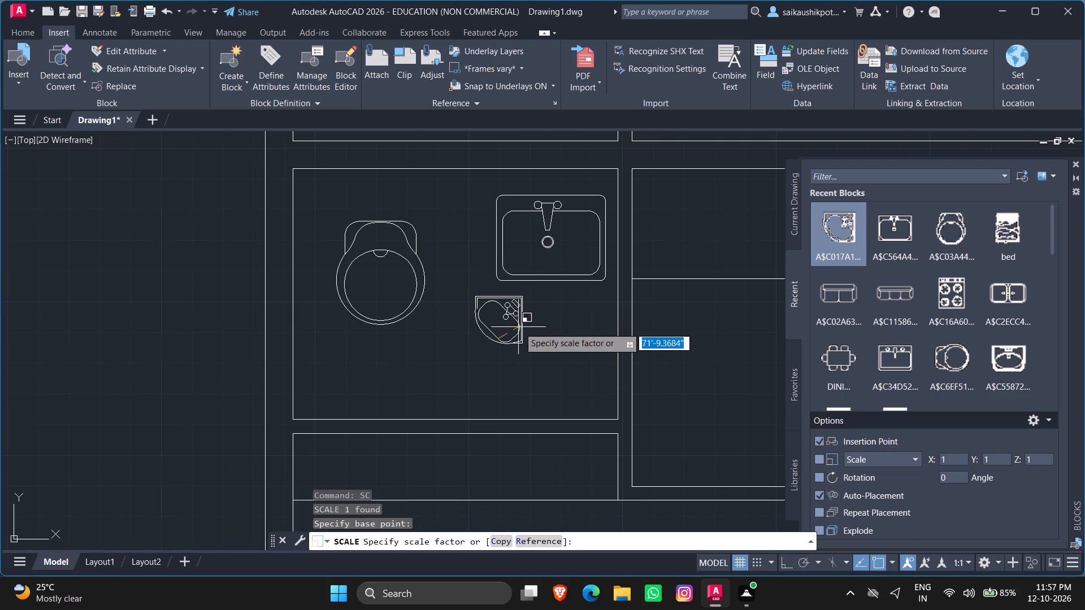
left_click(525, 329)
Copy the scaled corner fixture and paste it into the upper-right corner of the right side's upper small room.
left_click(514, 316)
left_click(474, 331)
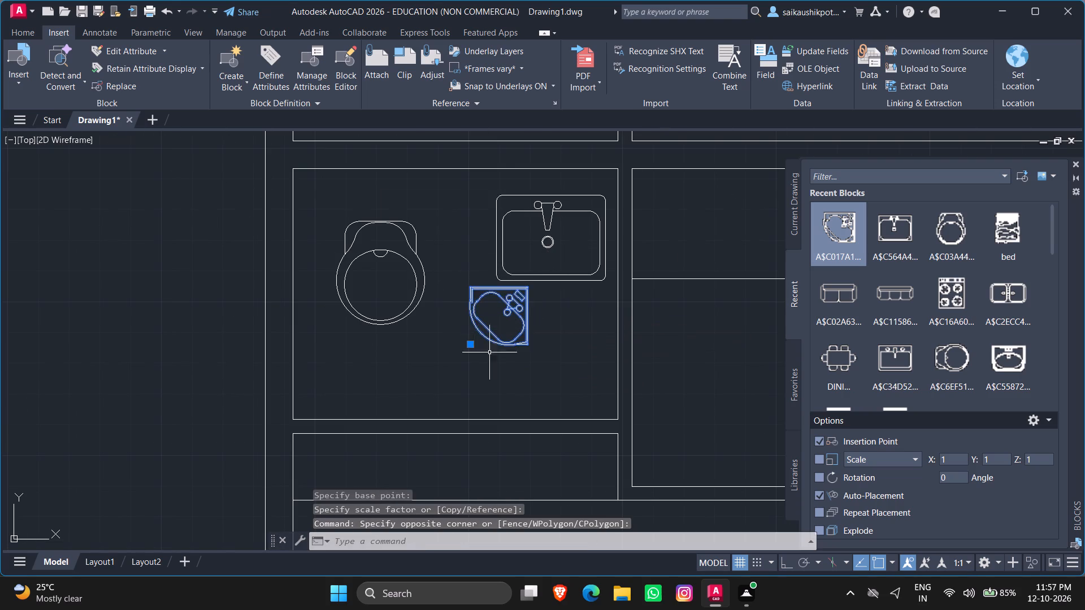
scroll(500, 371, "down", 2)
key("ctrl+c")
key("ctrl+v")
scroll(305, 493, "down", 2)
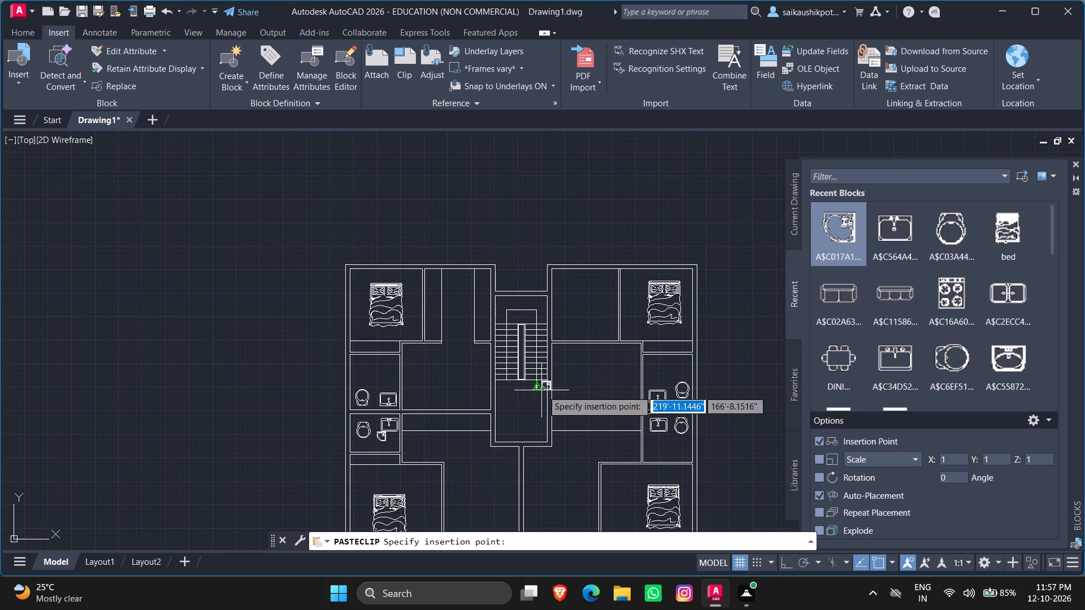
scroll(682, 370, "up", 4)
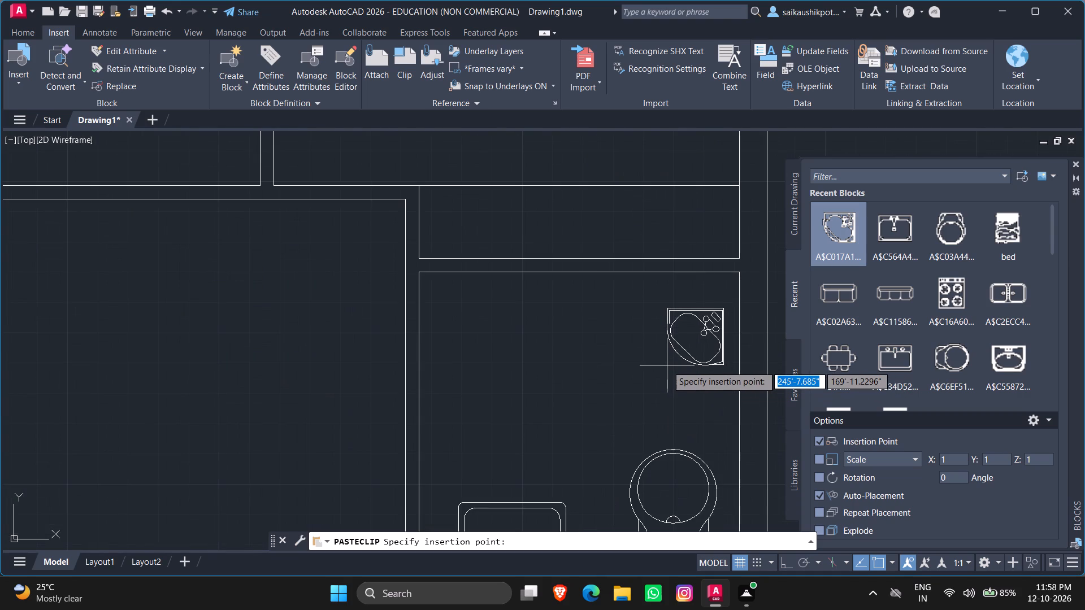
left_click(680, 334)
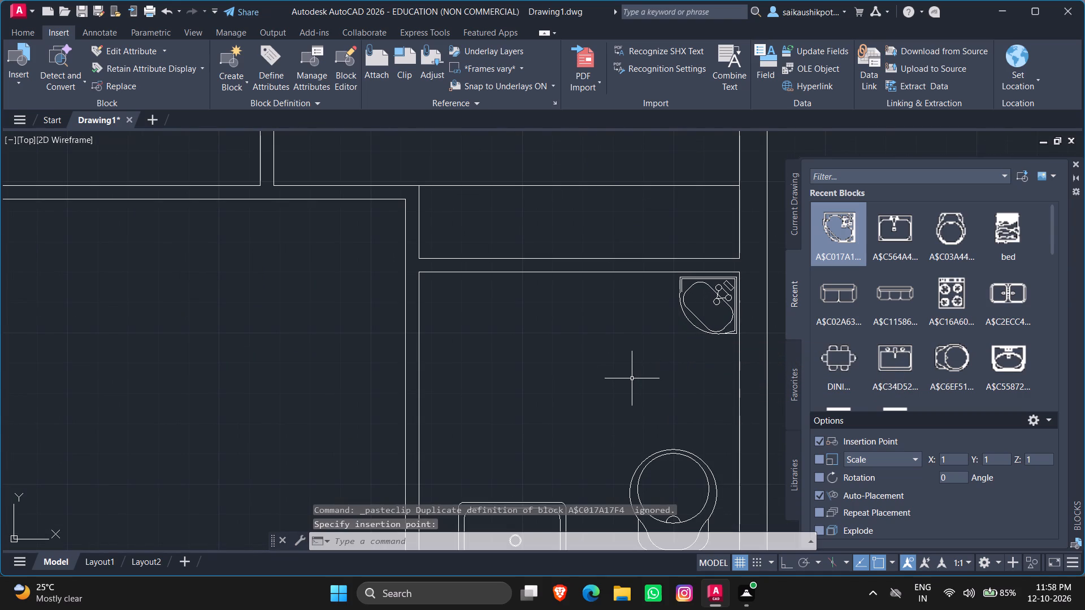
Paste another copy of the corner fixture below the toilet in the right side's lower small room.
left_click_drag(702, 314, 685, 326)
left_click(663, 342)
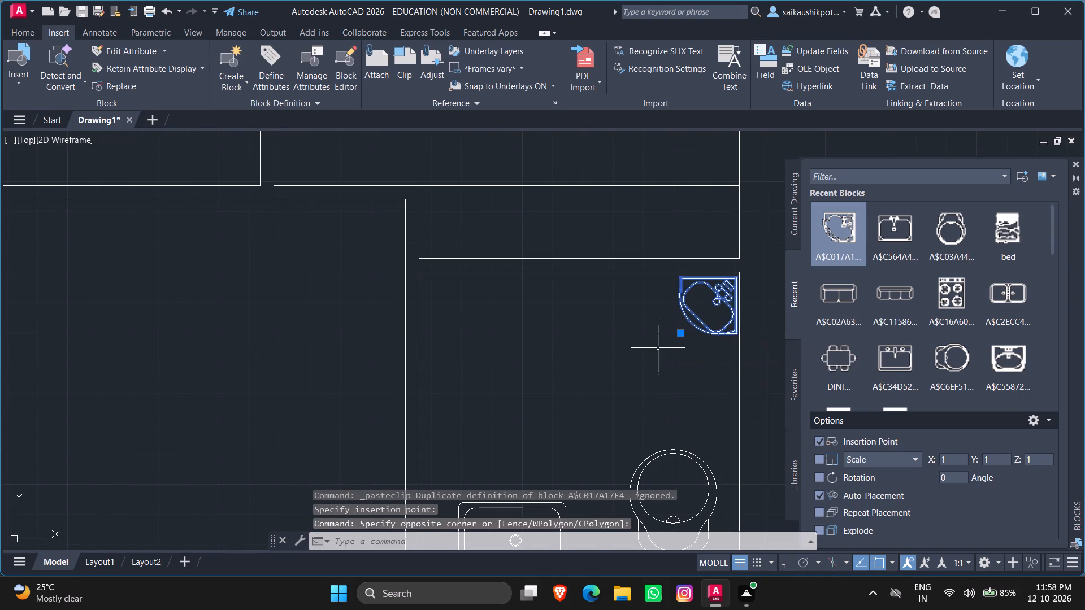
key("ctrl+v")
scroll(546, 338, "down", 3)
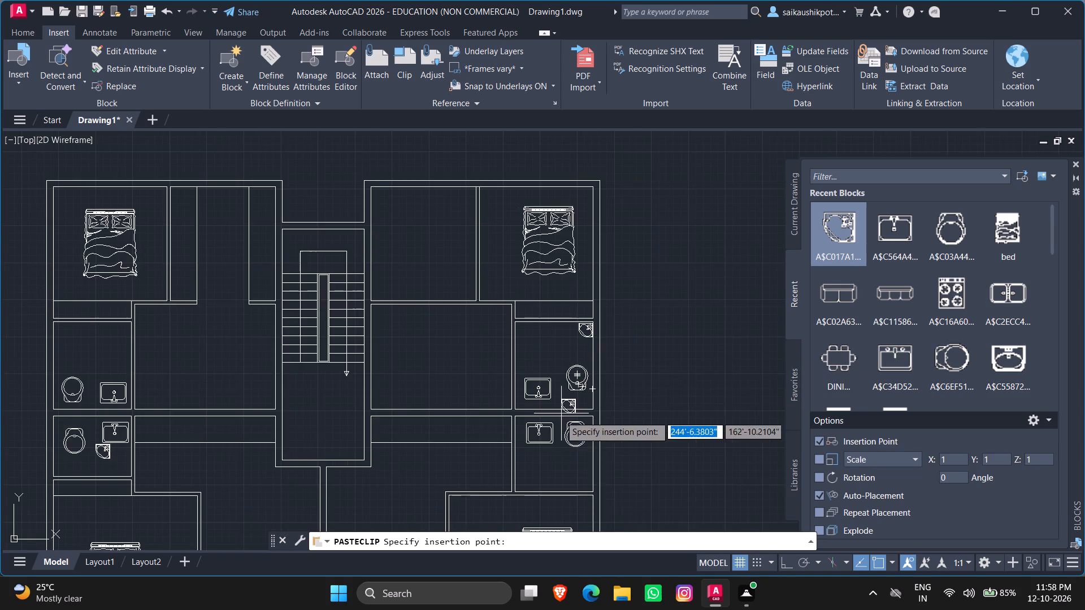
scroll(563, 480, "down", 1)
scroll(563, 488, "up", 5)
left_click(569, 408)
Rotate the pasted corner fixture 270° about its upper-right corner using Ortho.
left_click_drag(624, 366, 597, 381)
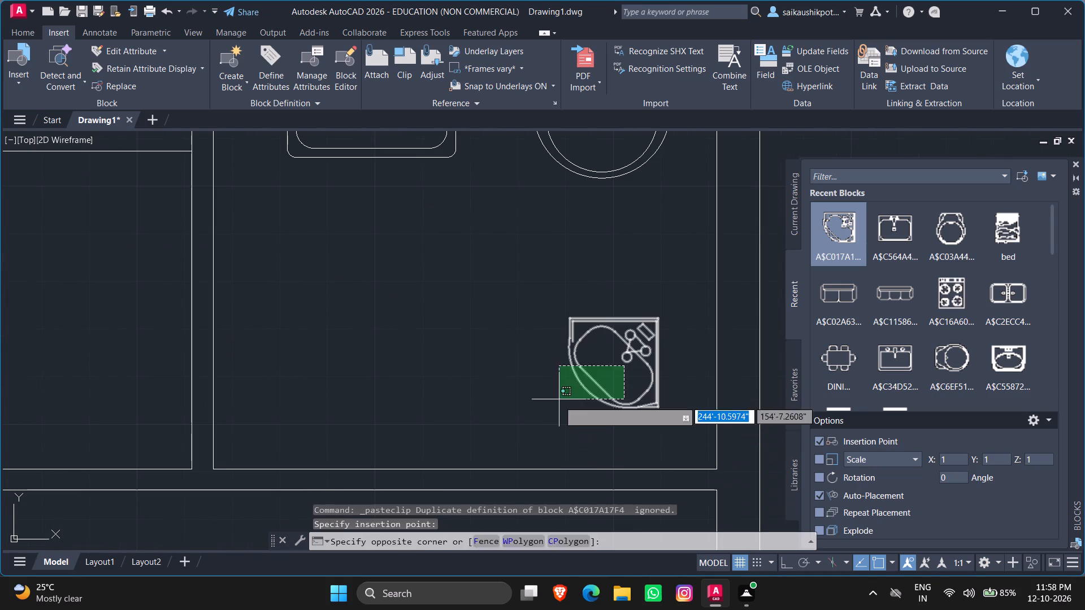
left_click(558, 400)
type("RO")
key("Return")
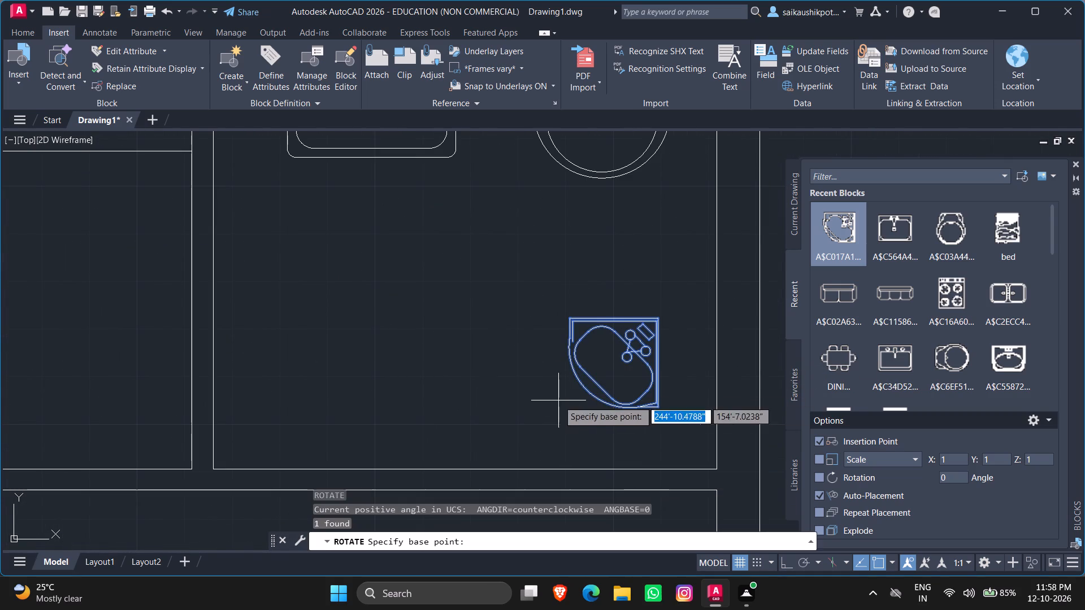
left_click(655, 319)
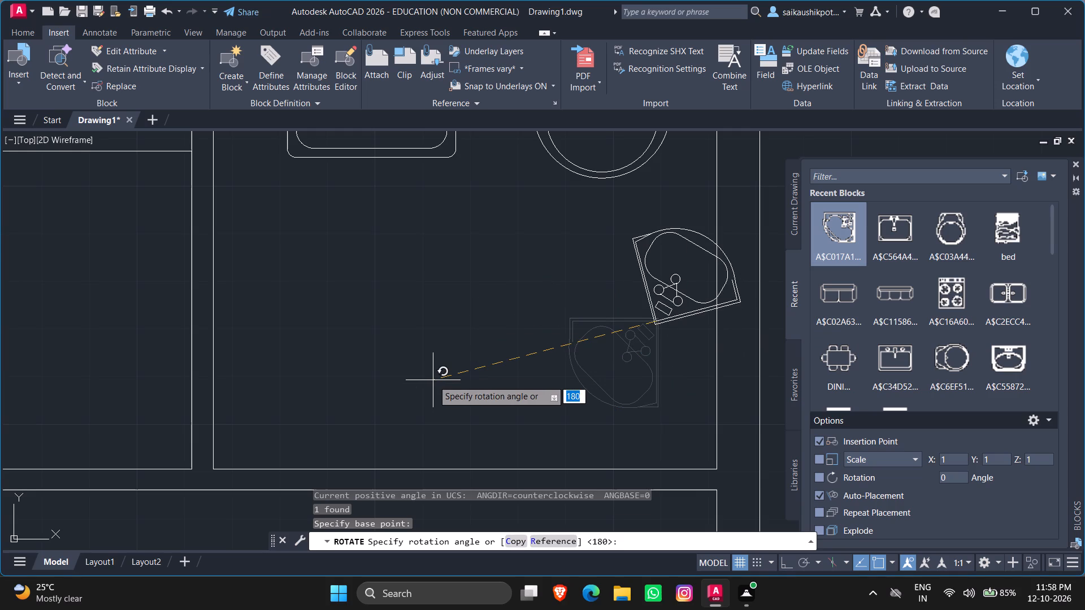
key("F8")
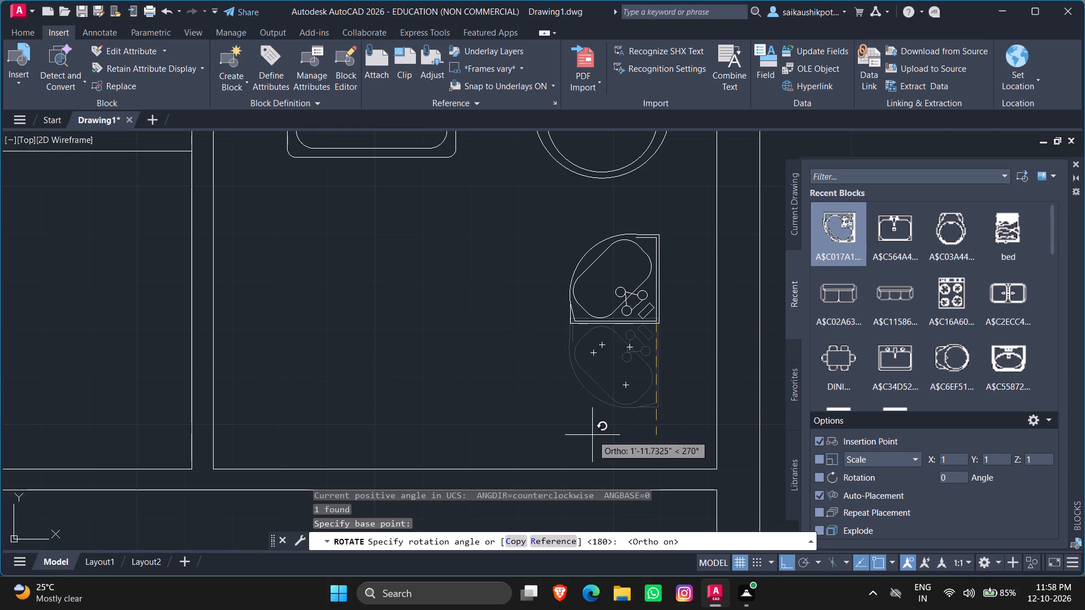
left_click(592, 435)
Move the rotated corner fixture into the lower-right corner of the right side's lower small room, with Ortho off.
left_click(627, 298)
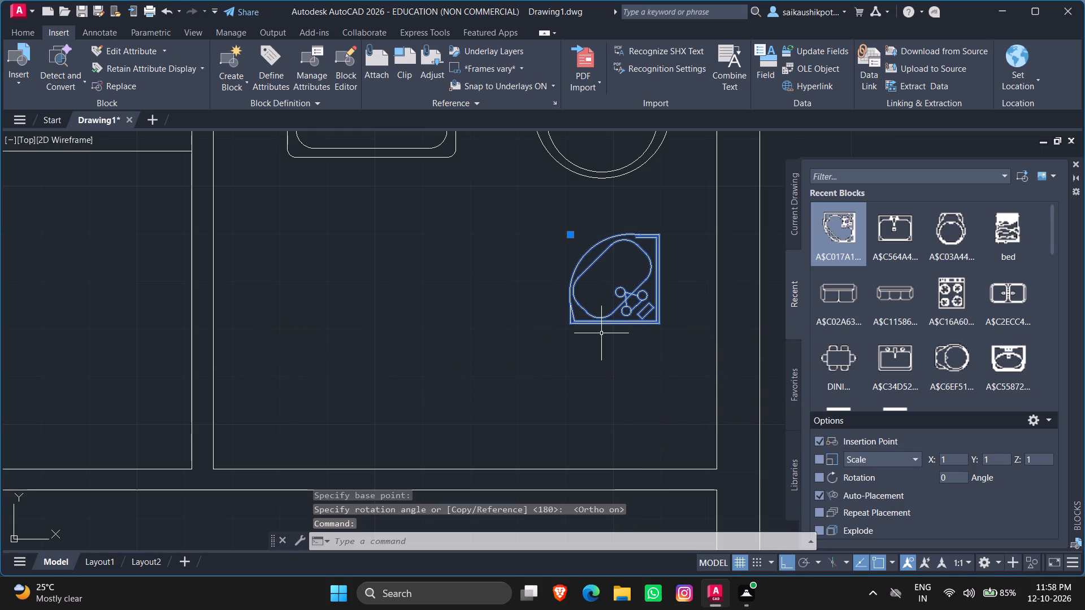
key("F8")
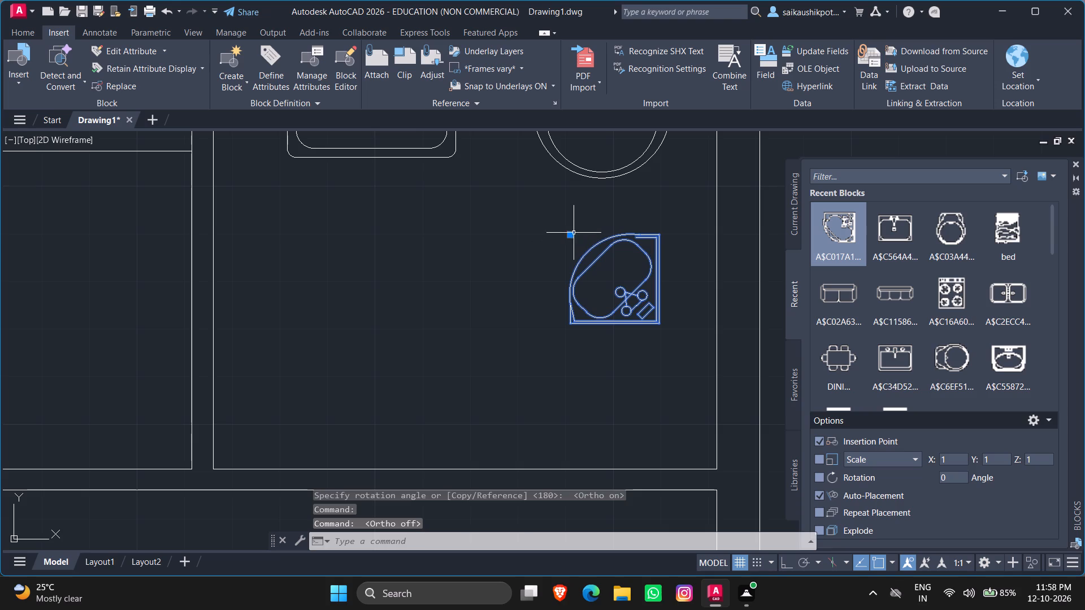
left_click(572, 232)
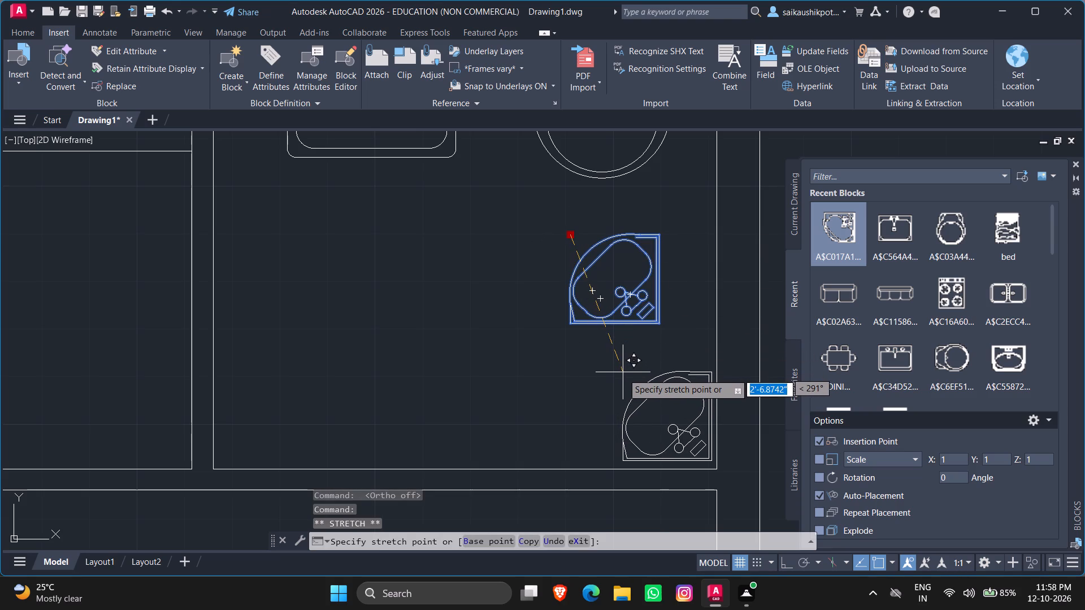
left_click(623, 376)
scroll(571, 341, "down", 2)
key("Escape")
key("Escape")
scroll(565, 338, "down", 2)
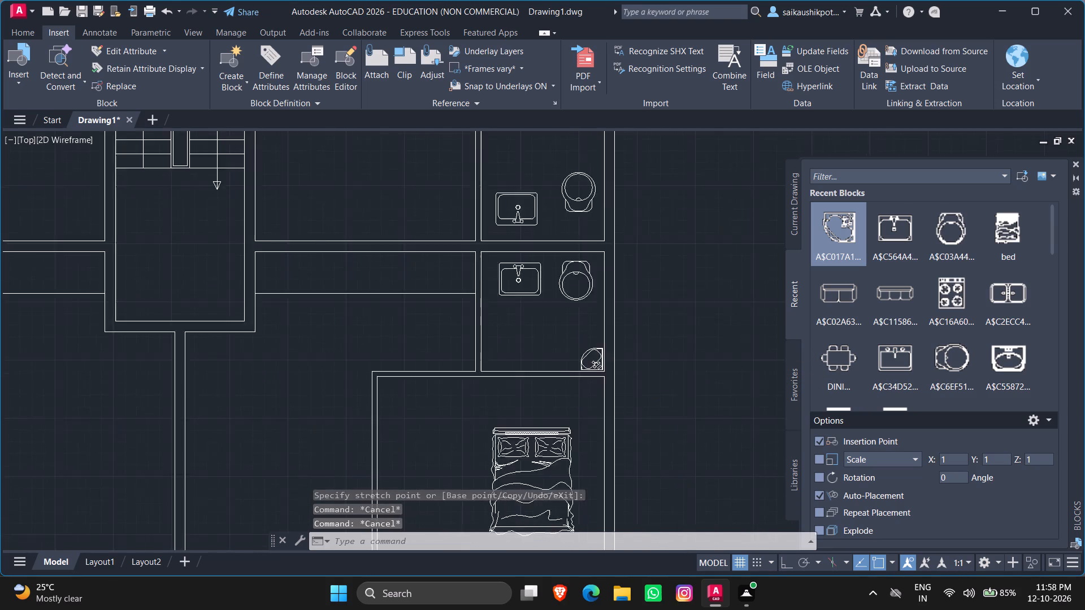
Rotate the corner fixture in the left side's lower small room 180° about its upper-right corner using Ortho.
scroll(565, 338, "down", 2)
scroll(368, 338, "up", 5)
left_click(554, 263)
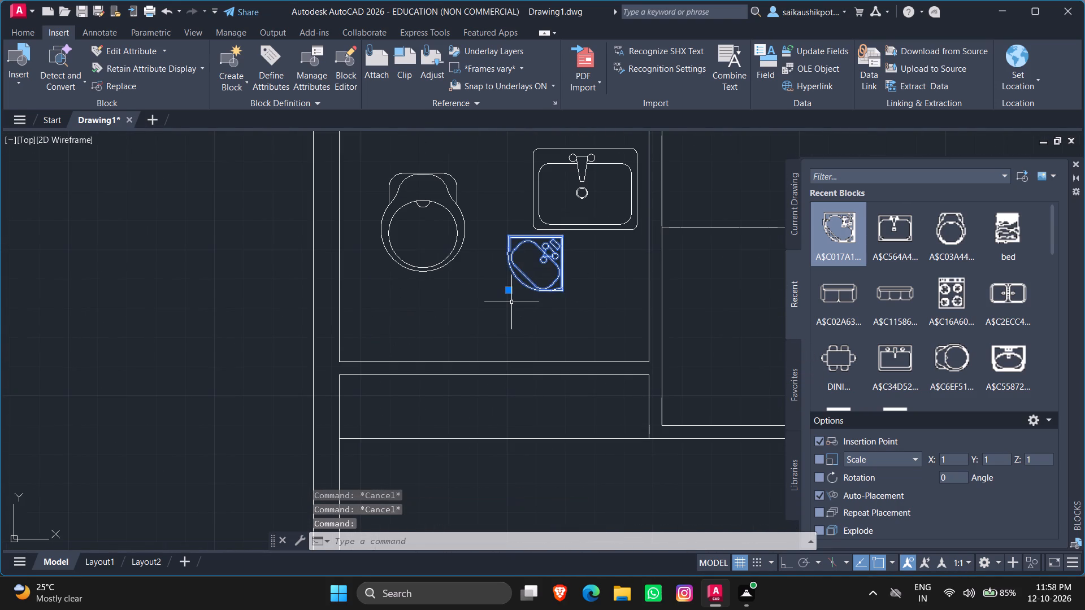
type("RO")
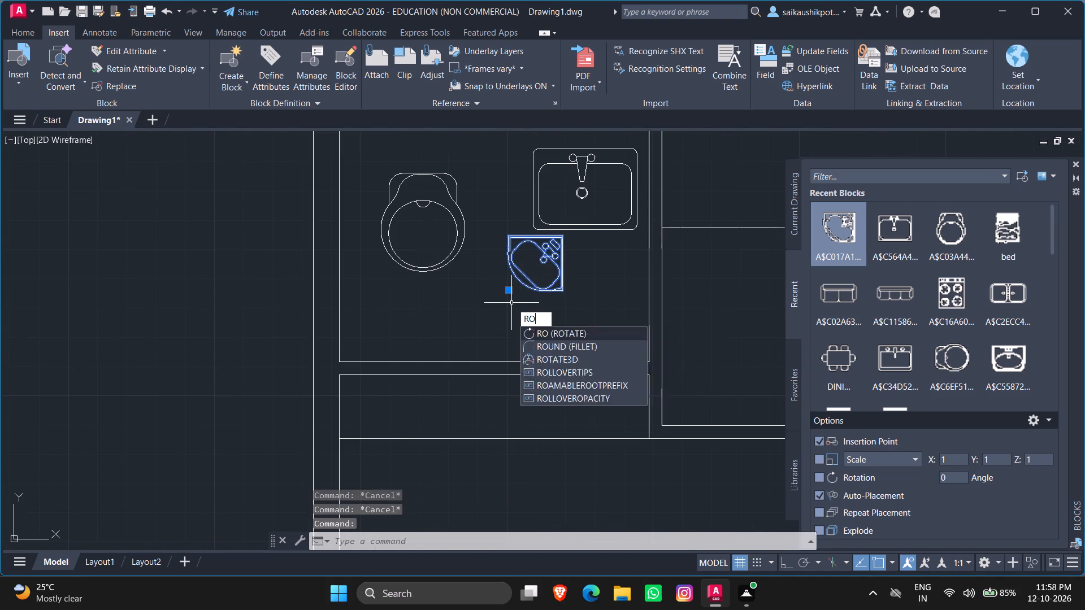
key("Return")
left_click(561, 237)
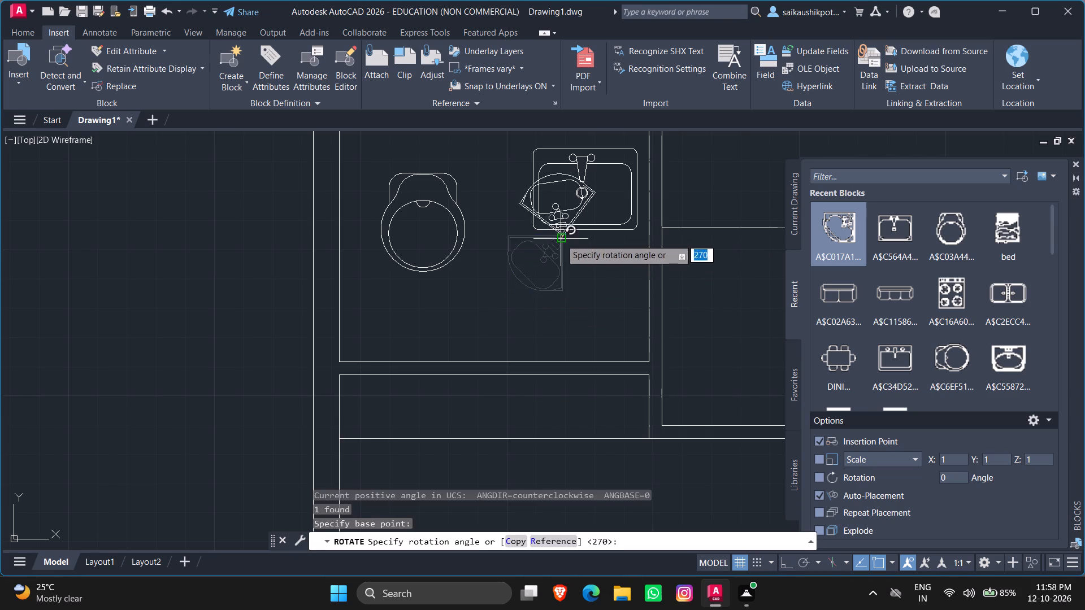
scroll(504, 354, "down", 2)
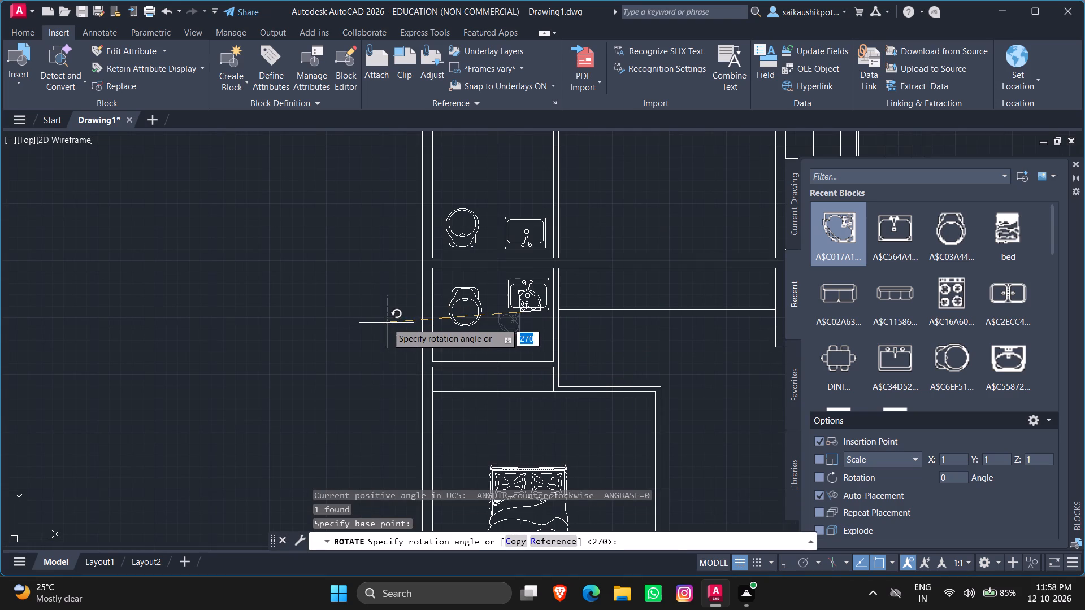
key("F8")
left_click(417, 336)
Move the rotated corner fixture into the lower-left corner of the left side's lower small room, with Ortho off.
scroll(530, 304, "up", 3)
left_click(530, 308)
left_click(499, 286)
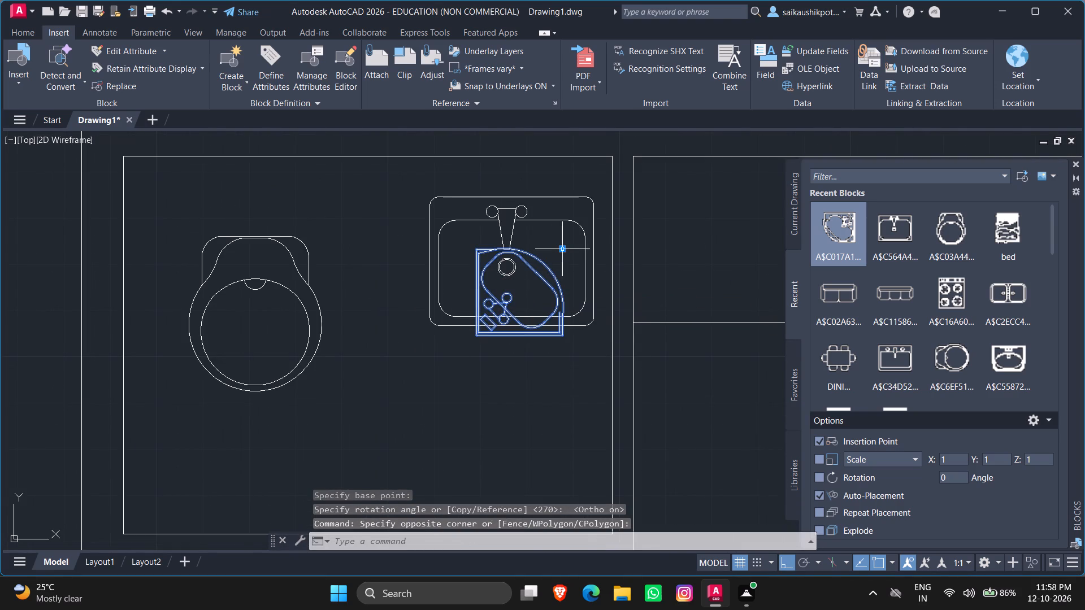
left_click(562, 249)
key("F8")
scroll(427, 373, "down", 3)
scroll(338, 414, "up", 4)
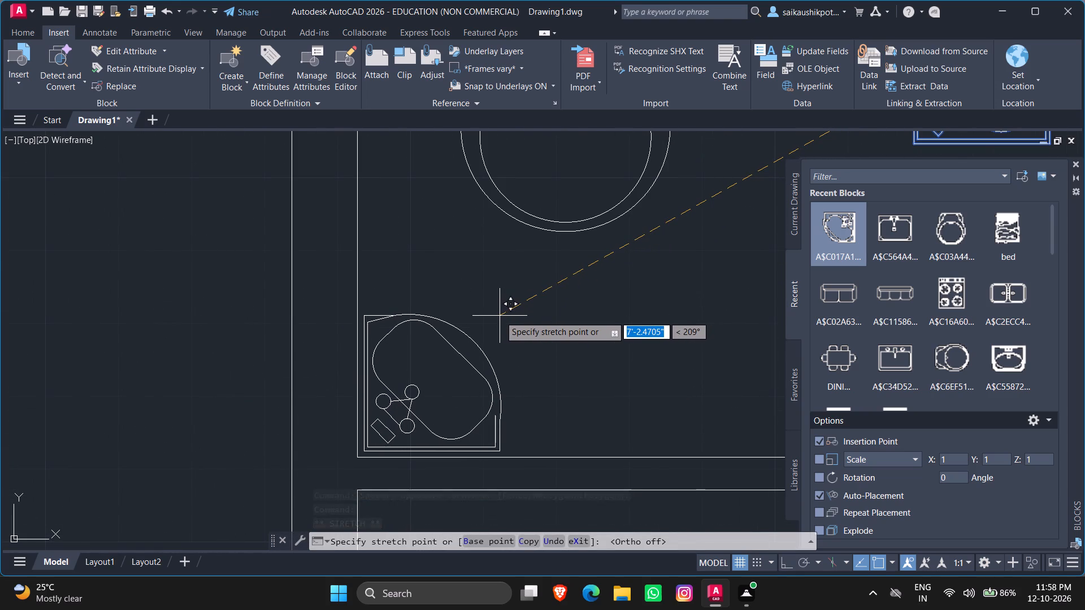
left_click(500, 316)
scroll(495, 375, "down", 3)
key("Escape")
key("Escape")
Move the toilet in the left side's lower small room about 6 inches up and to the right.
scroll(526, 299, "up", 2)
left_click(499, 305)
left_click(491, 269)
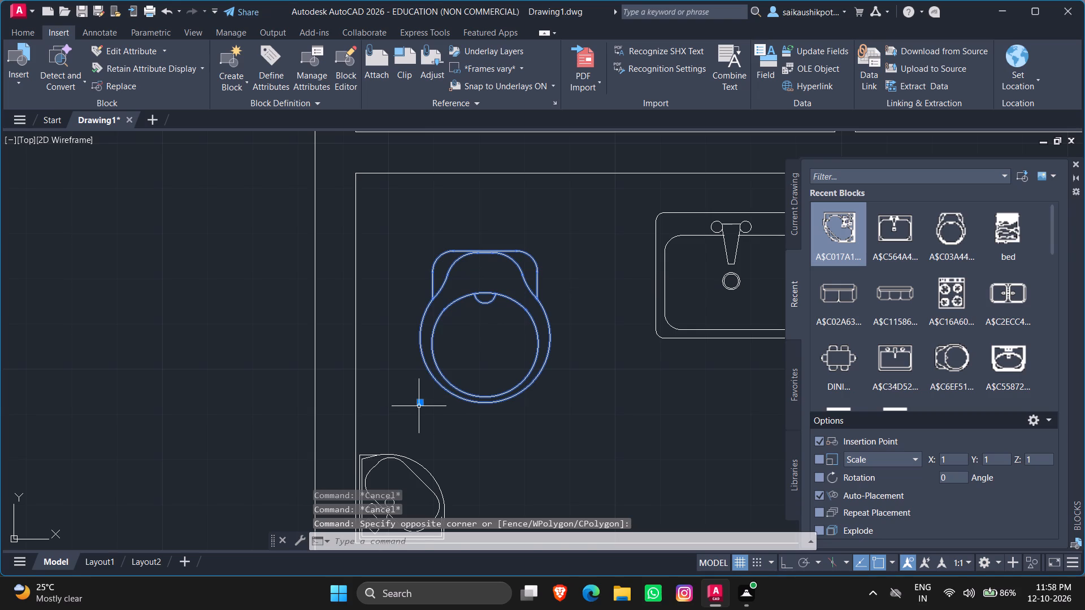
left_click(419, 404)
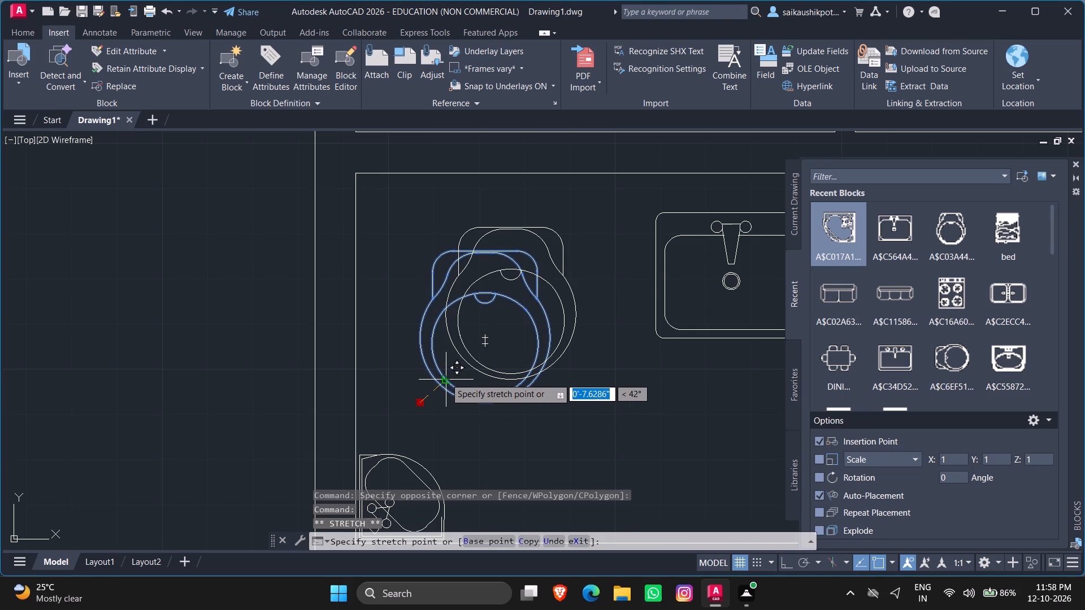
scroll(445, 378, "up", 1)
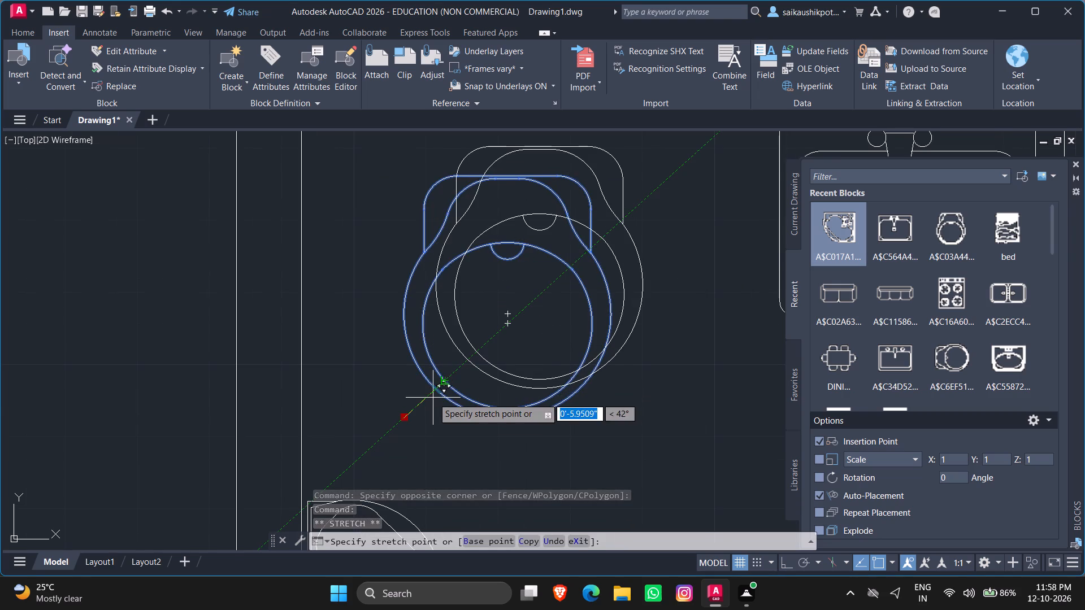
left_click(433, 398)
key("Escape")
scroll(446, 413, "down", 2)
key("Escape")
scroll(505, 392, "up", 1)
scroll(505, 392, "down", 2)
key("Escape")
Shift the toilet in the left side's upper small room slightly right and down, closer above the lower room's toilet.
scroll(488, 311, "up", 1)
scroll(485, 239, "up", 1)
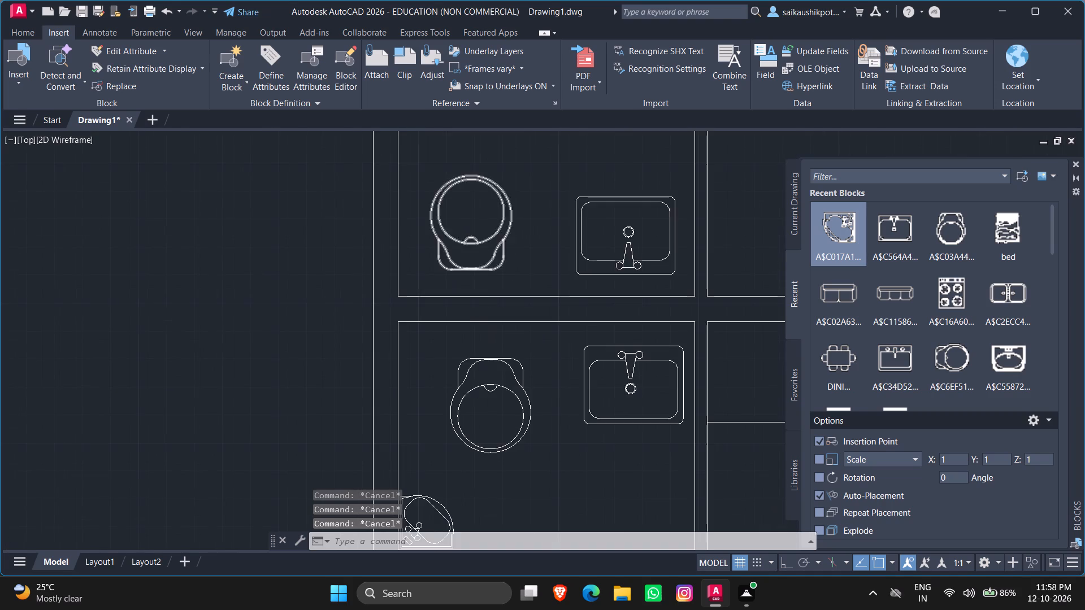
scroll(498, 262, "down", 2)
left_click(502, 258)
left_click(511, 222)
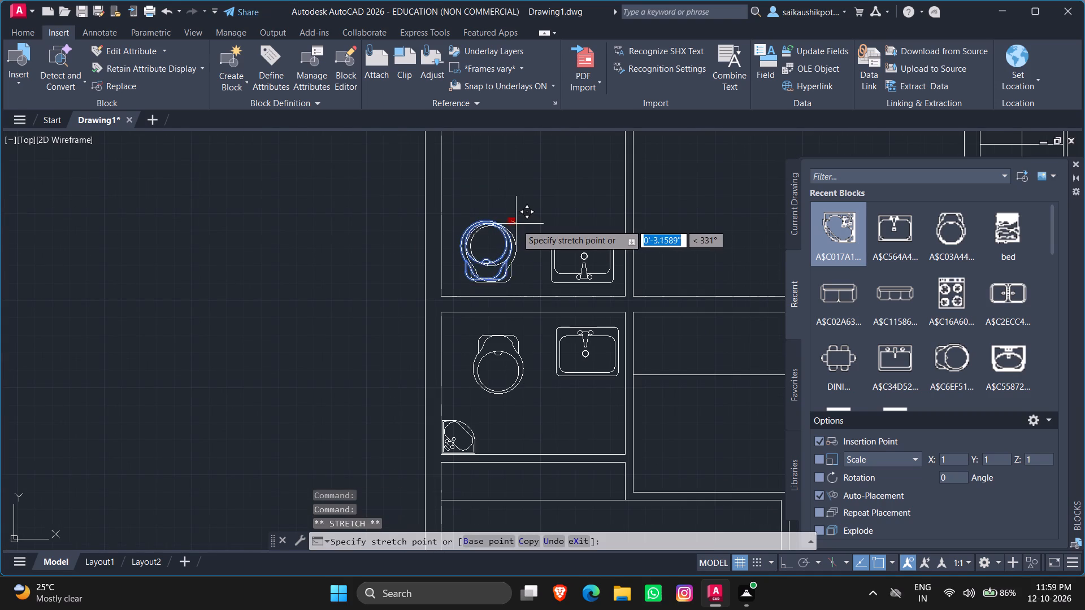
left_click(522, 228)
key("Escape")
key("Escape")
key("Escape")
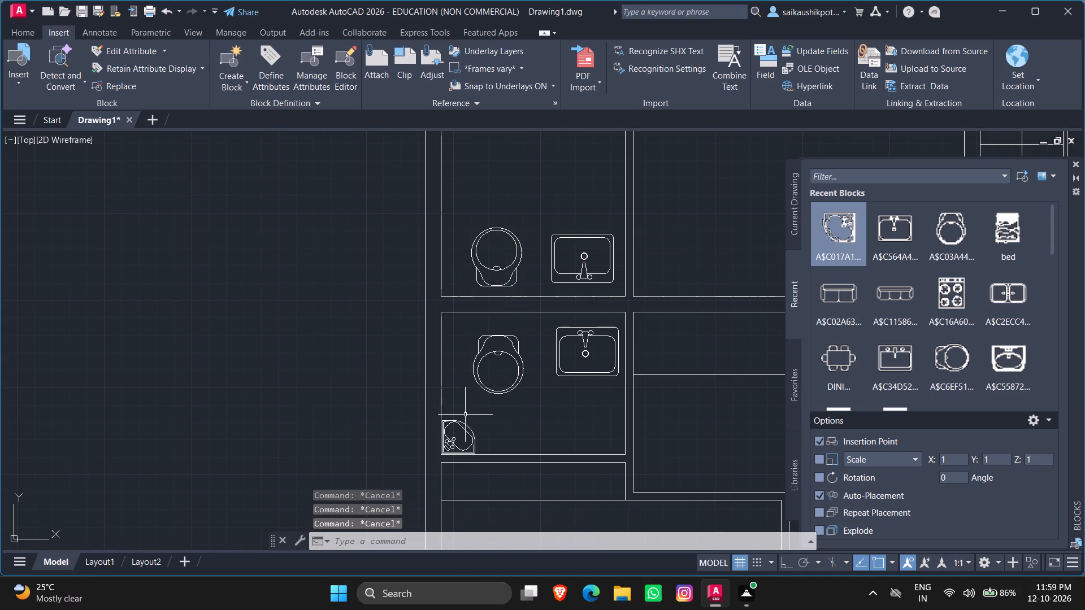
Nudge the toilet in the left side's lower small room further up and right, toward the sink.
scroll(468, 417, "up", 1)
left_click_drag(500, 341, 474, 360)
left_click_drag(468, 366, 463, 376)
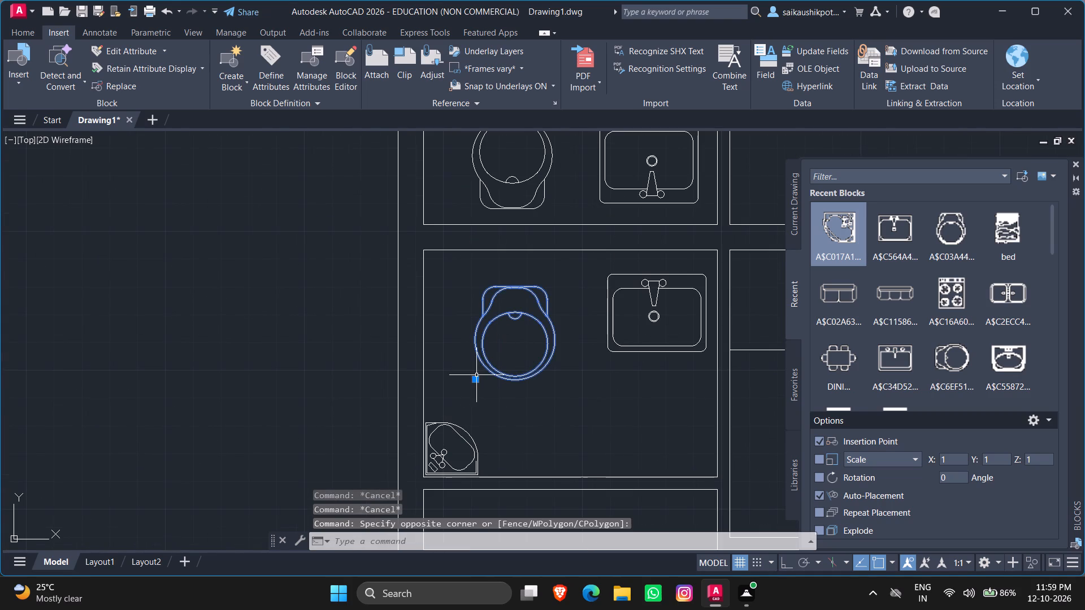
left_click(476, 382)
left_click(477, 365)
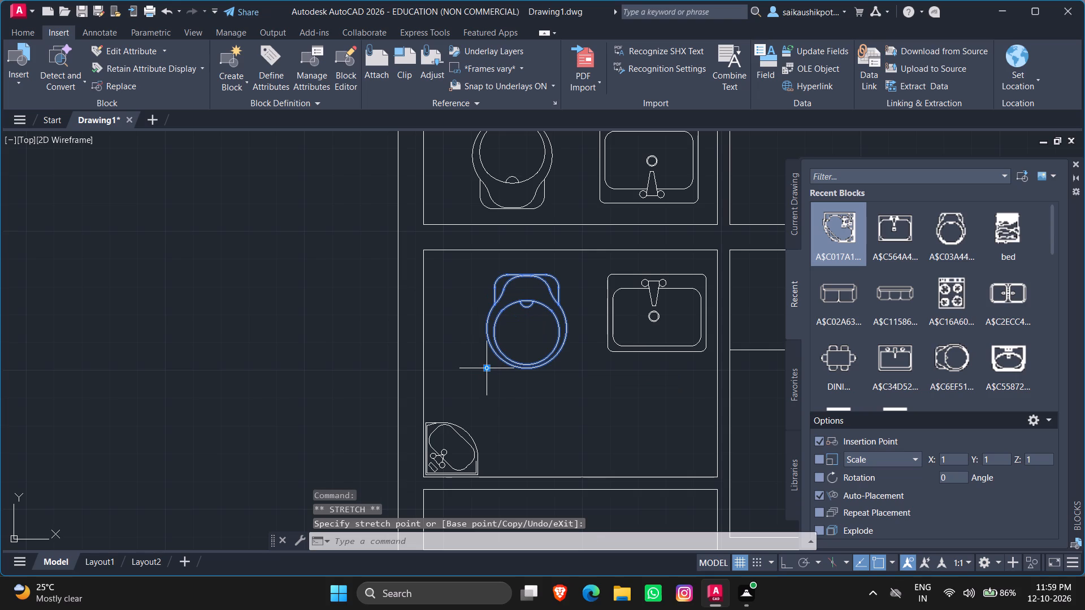
key("Escape")
key("Escape")
Move the lower small room's toilet on the left side about 3.6 inches up and to the left.
scroll(496, 376, "down", 3)
scroll(502, 406, "up", 2)
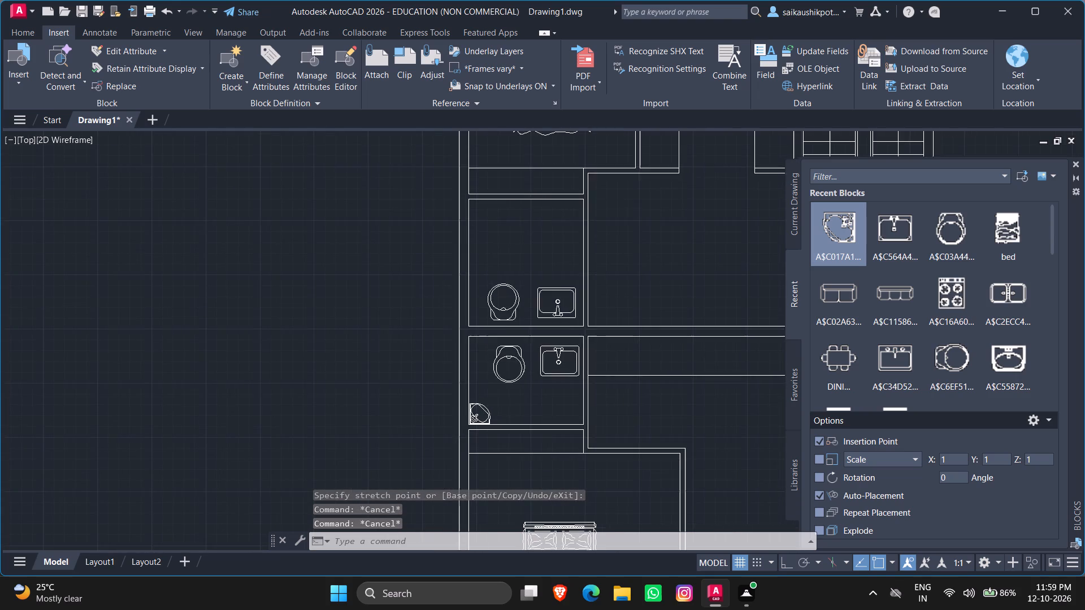
left_click(513, 354)
left_click(504, 356)
left_click(482, 374)
left_click(504, 354)
left_click_drag(504, 353, 488, 372)
left_click(483, 380)
left_click(502, 352)
left_click(502, 347)
left_click(491, 369)
scroll(497, 373, "up", 1)
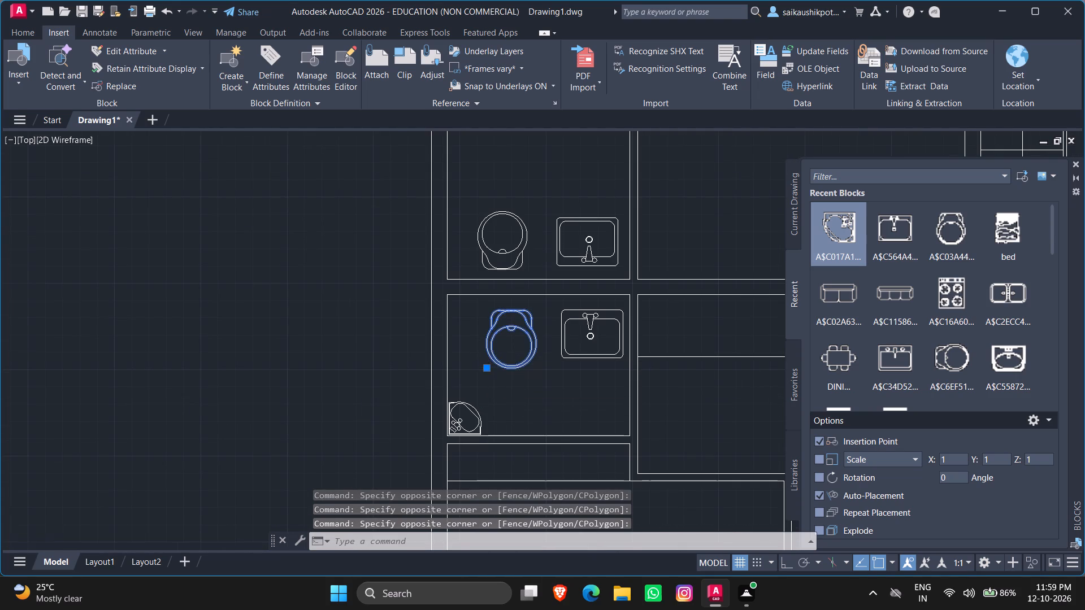
scroll(497, 373, "up", 1)
left_click(467, 365)
scroll(454, 364, "up", 1)
scroll(454, 364, "down", 1)
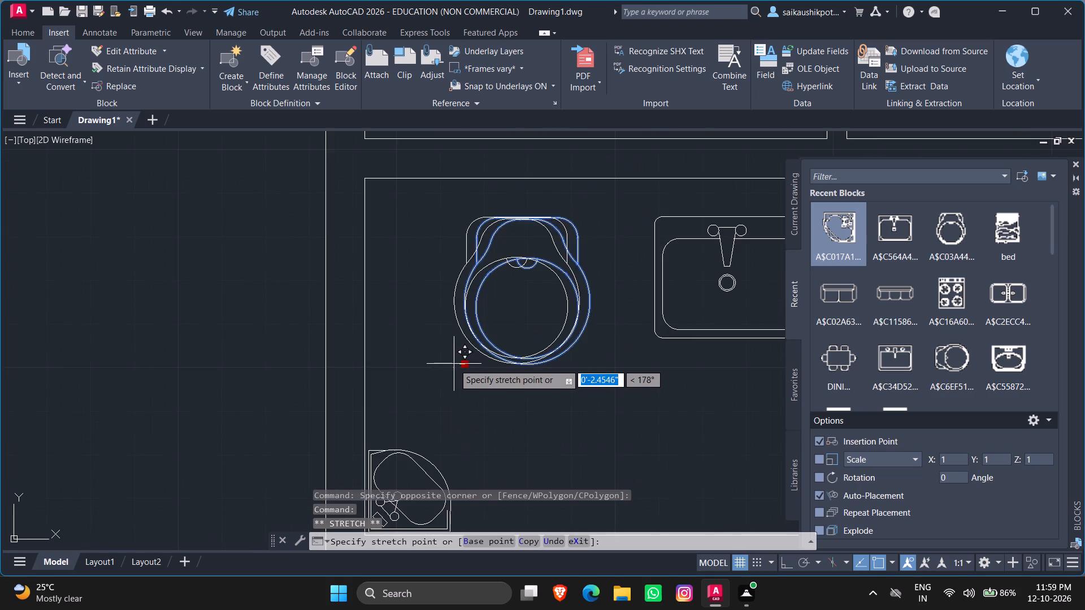
scroll(454, 364, "down", 1)
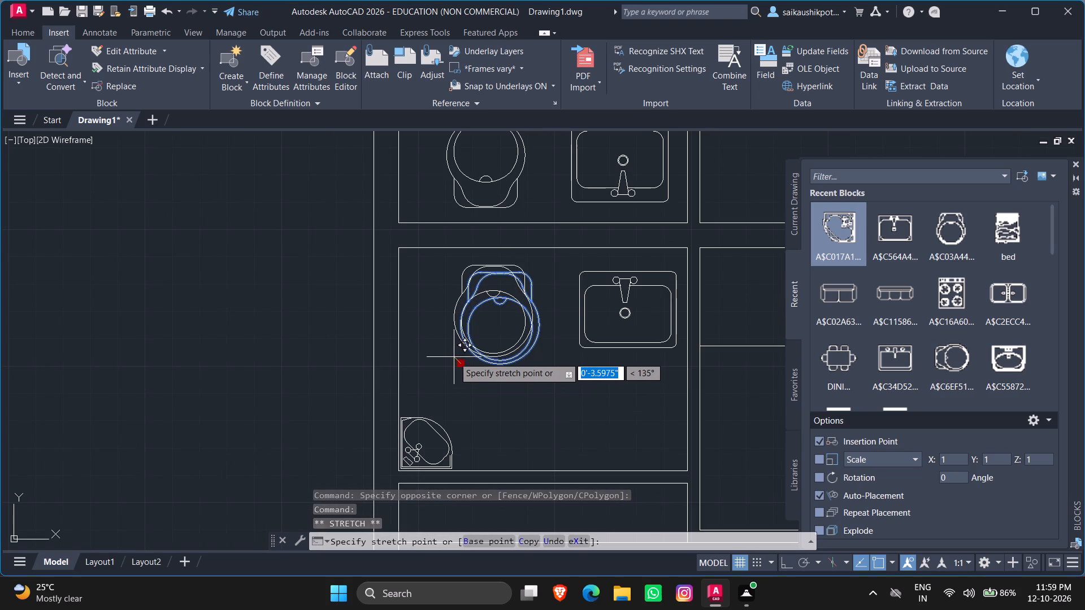
left_click(454, 357)
key("Escape")
key("Escape")
scroll(471, 380, "down", 2)
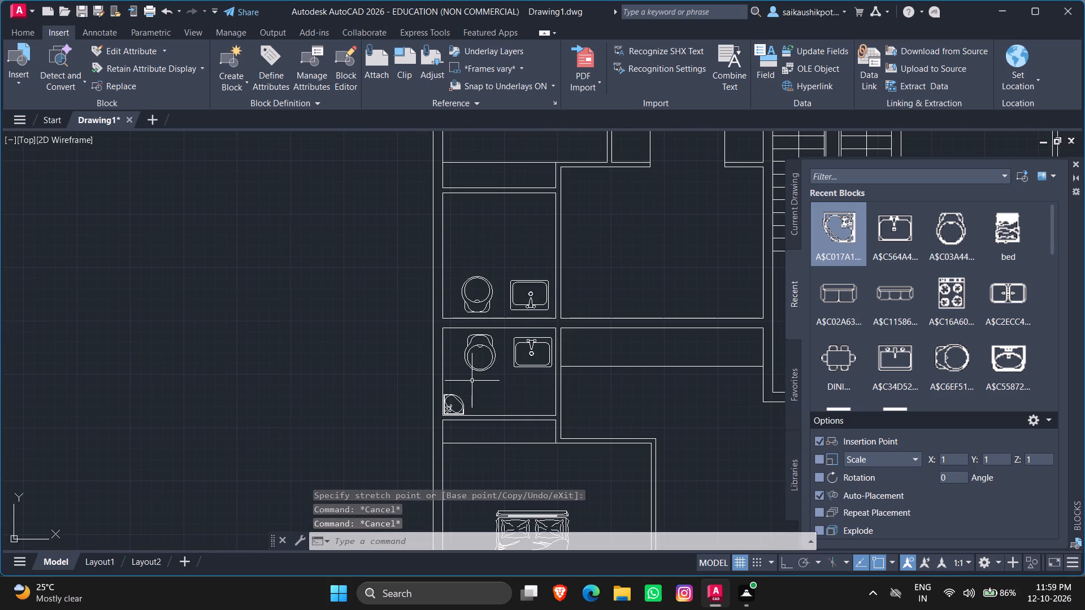
Paste a copy of the corner fixture above the toilet in the left side's upper small room.
scroll(501, 374, "down", 3)
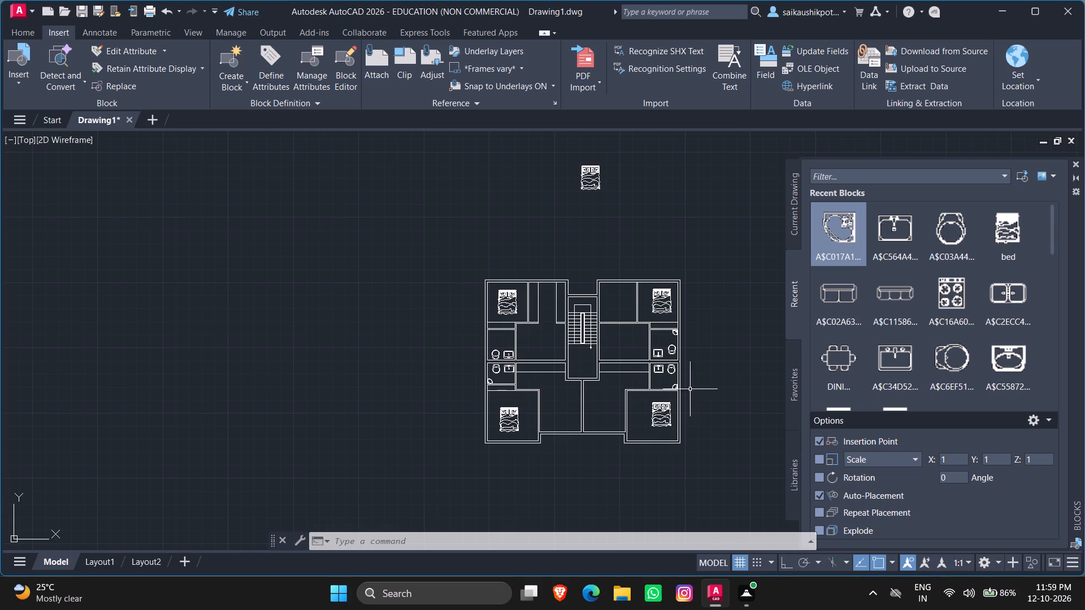
scroll(639, 383, "up", 2)
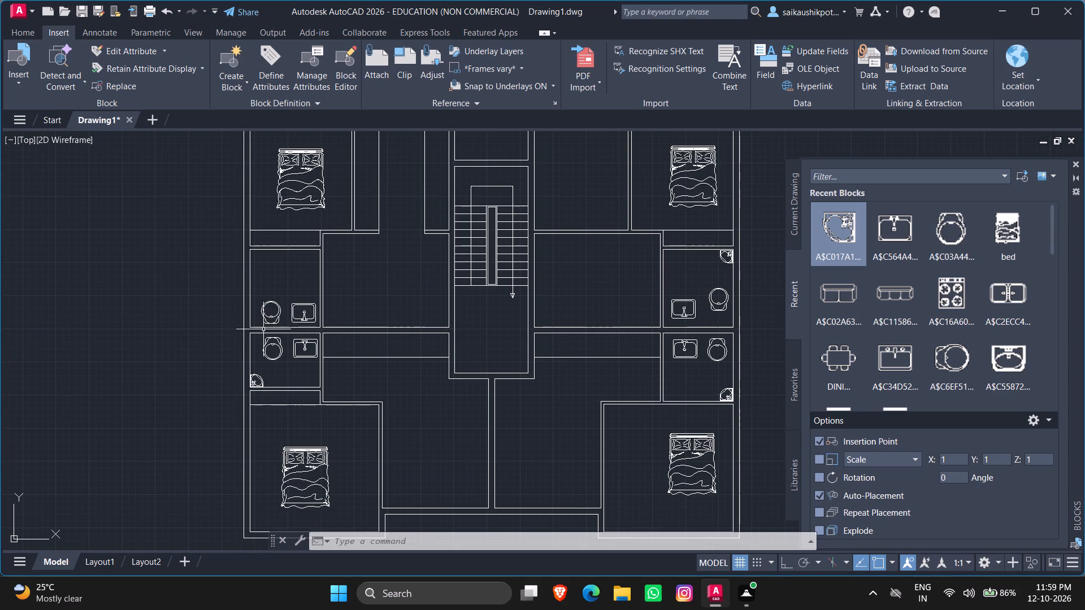
key("ctrl+v")
scroll(270, 263, "up", 1)
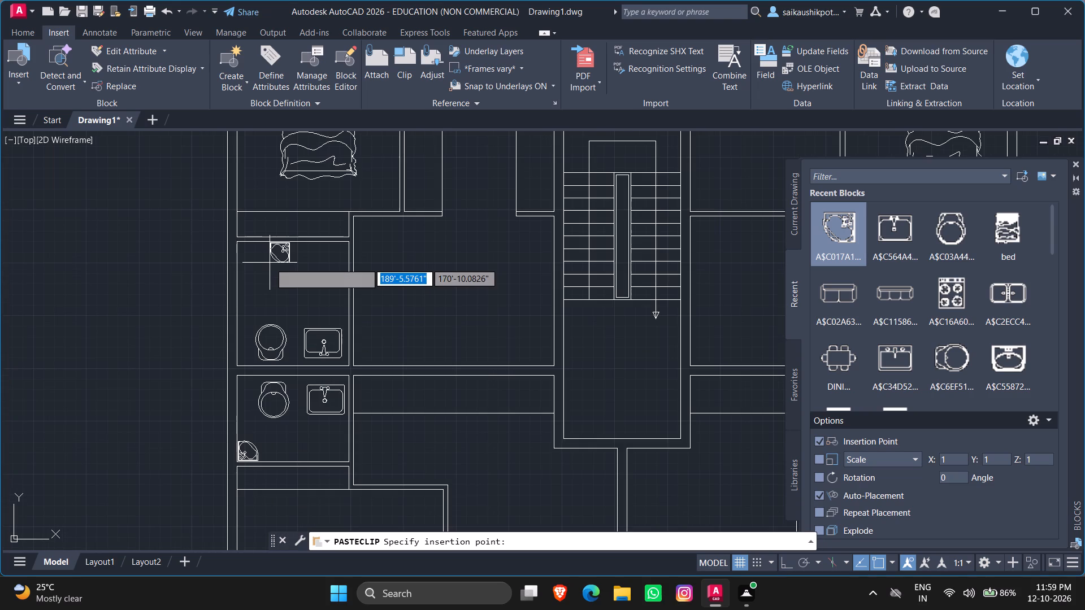
scroll(270, 263, "up", 1)
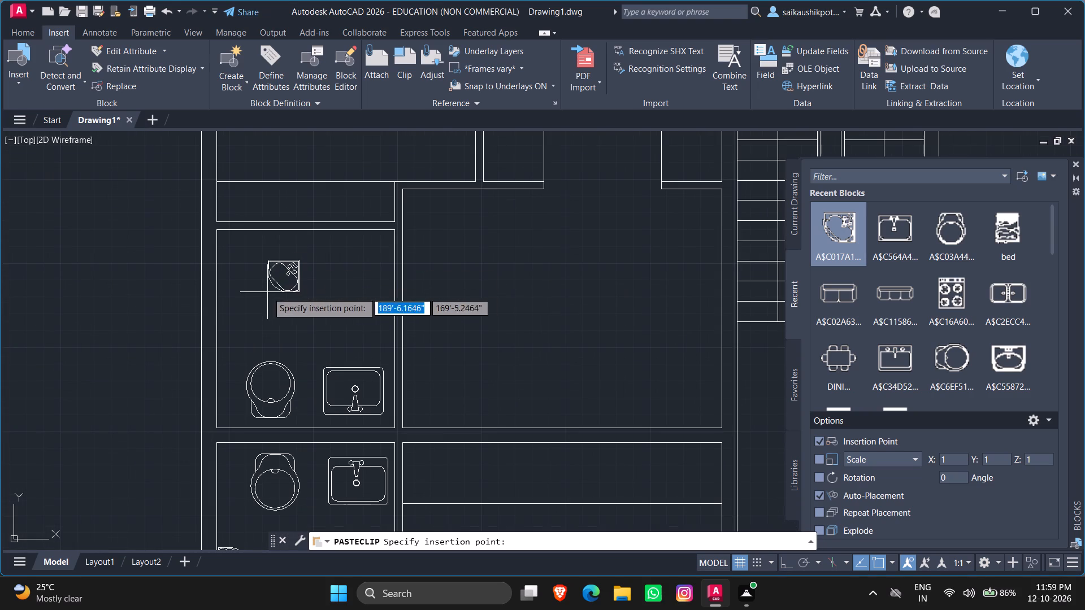
left_click(254, 294)
Rotate the pasted corner fixture 90° about its upper-right corner using Ortho.
left_click_drag(291, 268, 274, 284)
left_click(253, 301)
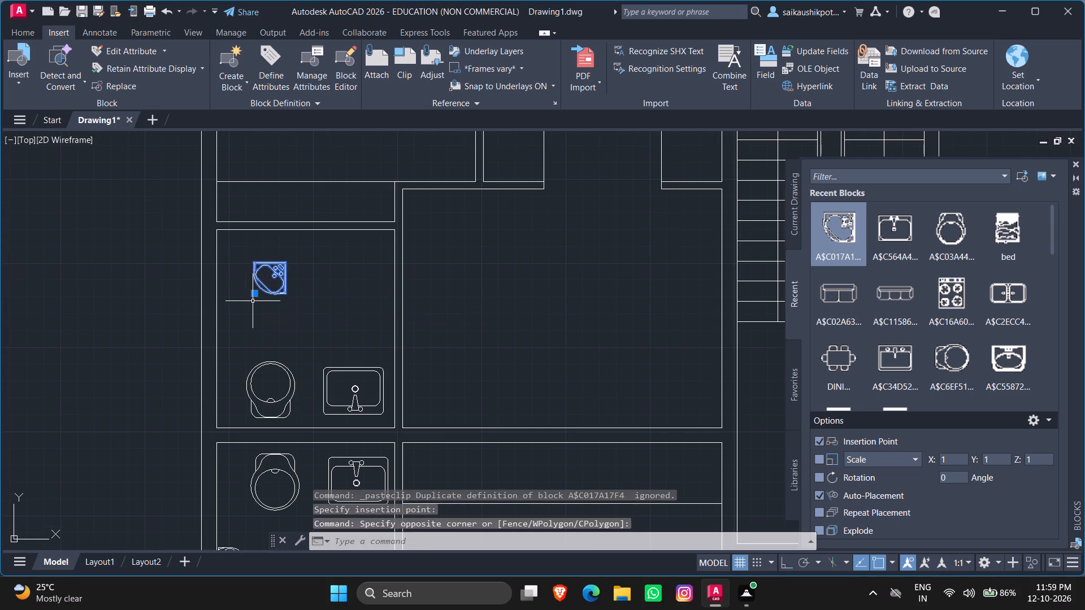
type("RO")
key("Return")
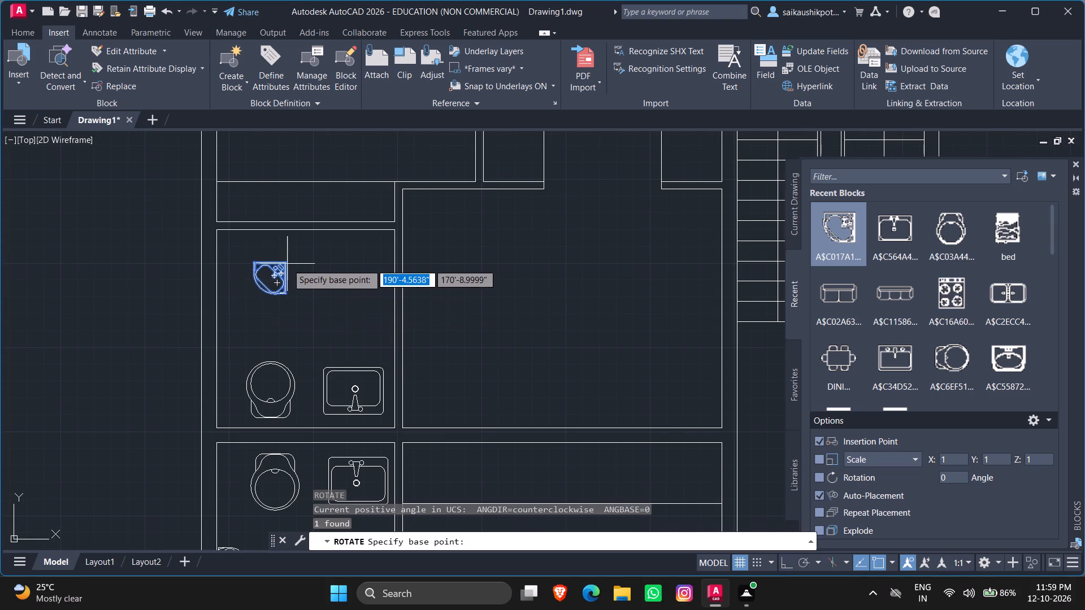
left_click(287, 259)
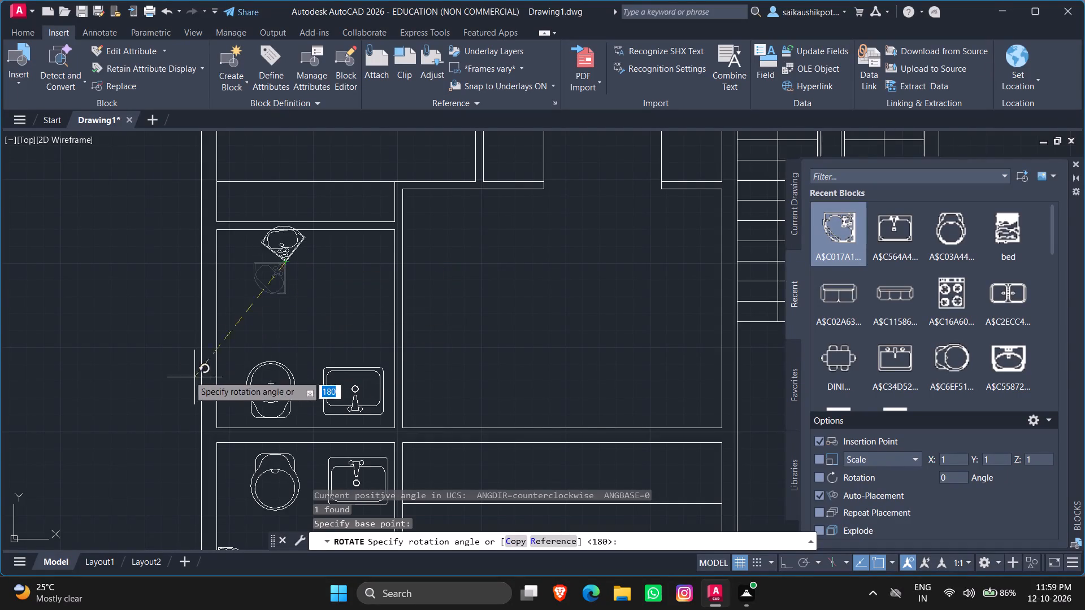
left_click(285, 187)
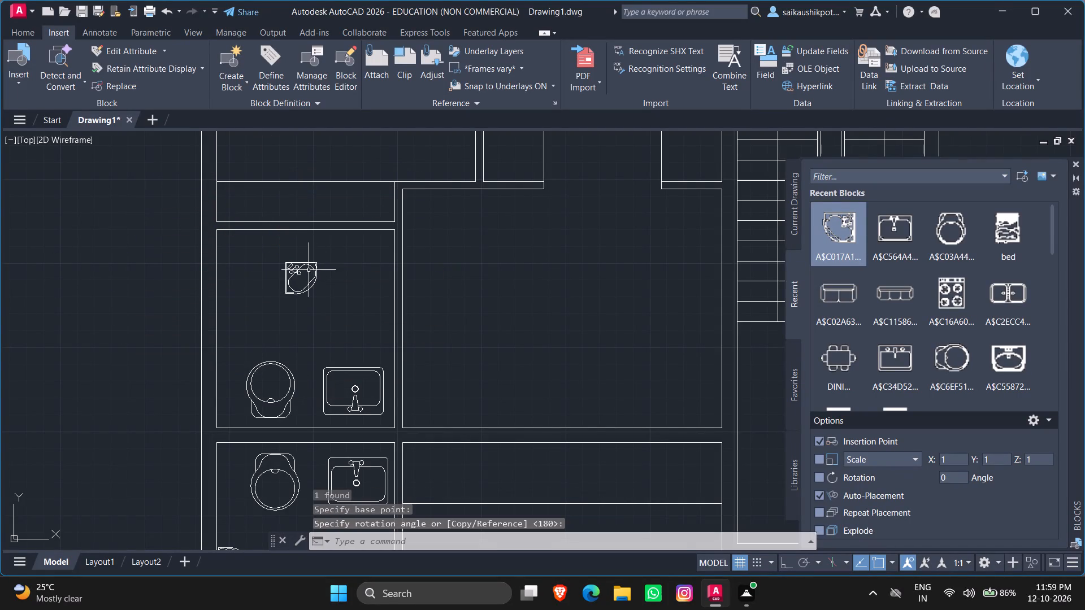
Move the rotated corner fixture into the upper-left corner of the left side's upper small room.
scroll(308, 271, "up", 3)
left_click(300, 272)
left_click(218, 298)
scroll(268, 356, "down", 1)
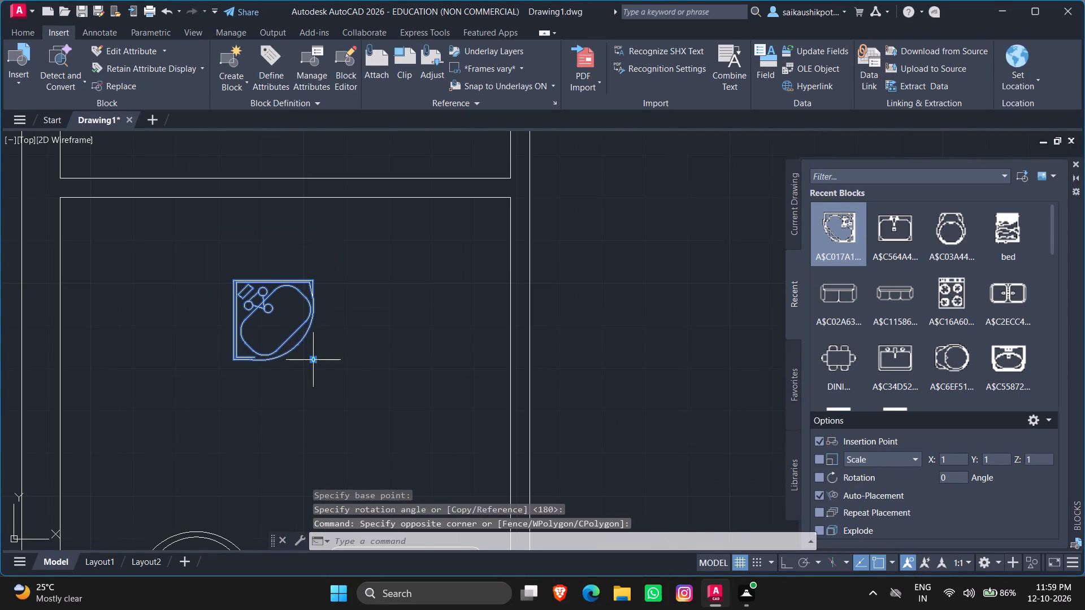
left_click(313, 363)
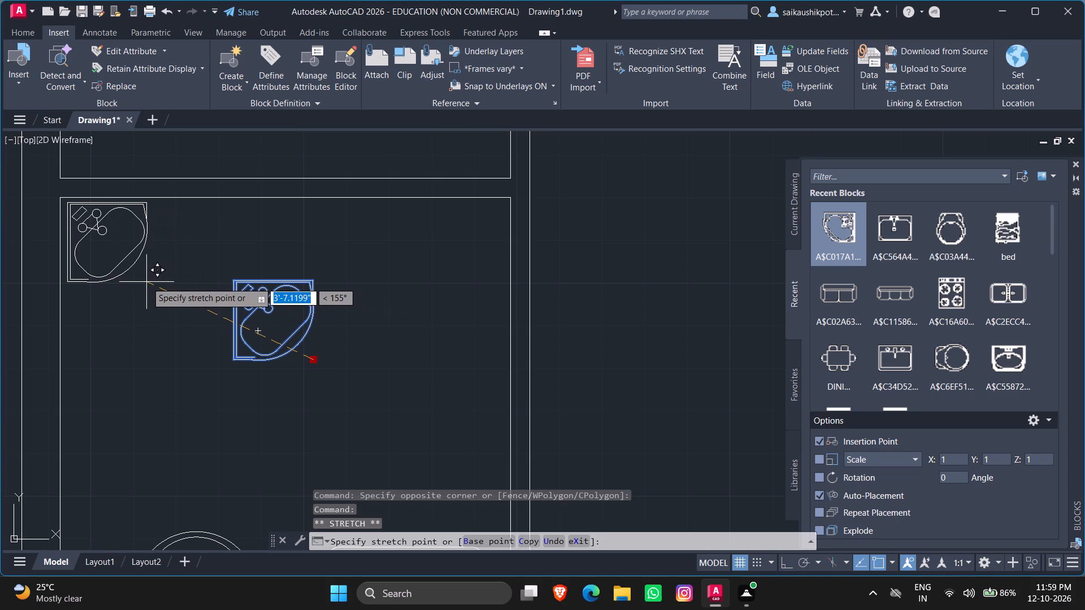
left_click(144, 282)
scroll(246, 324, "down", 3)
key("Escape")
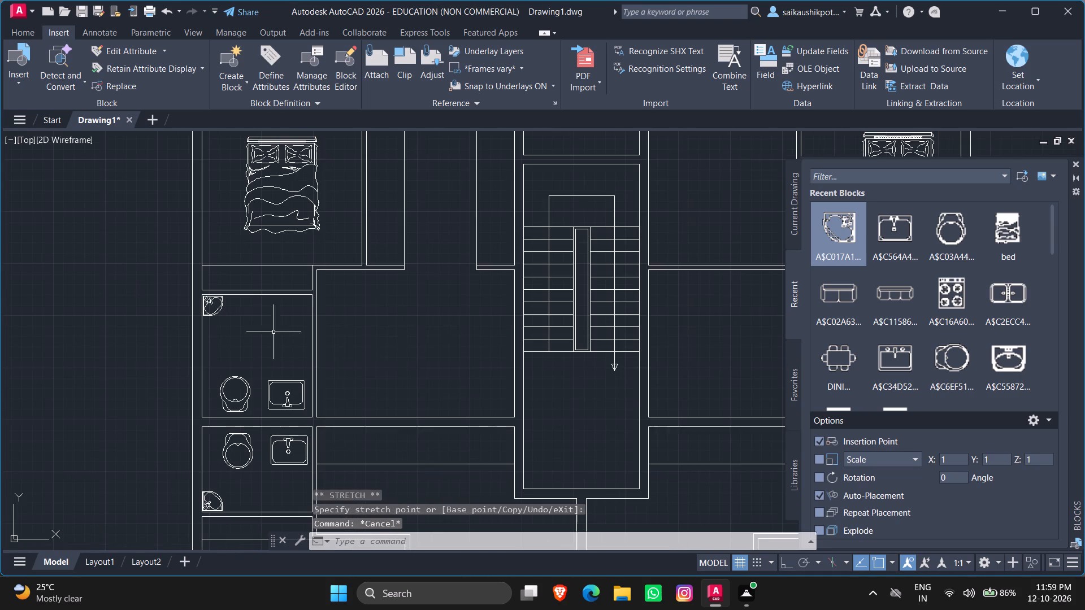
scroll(537, 344, "down", 2)
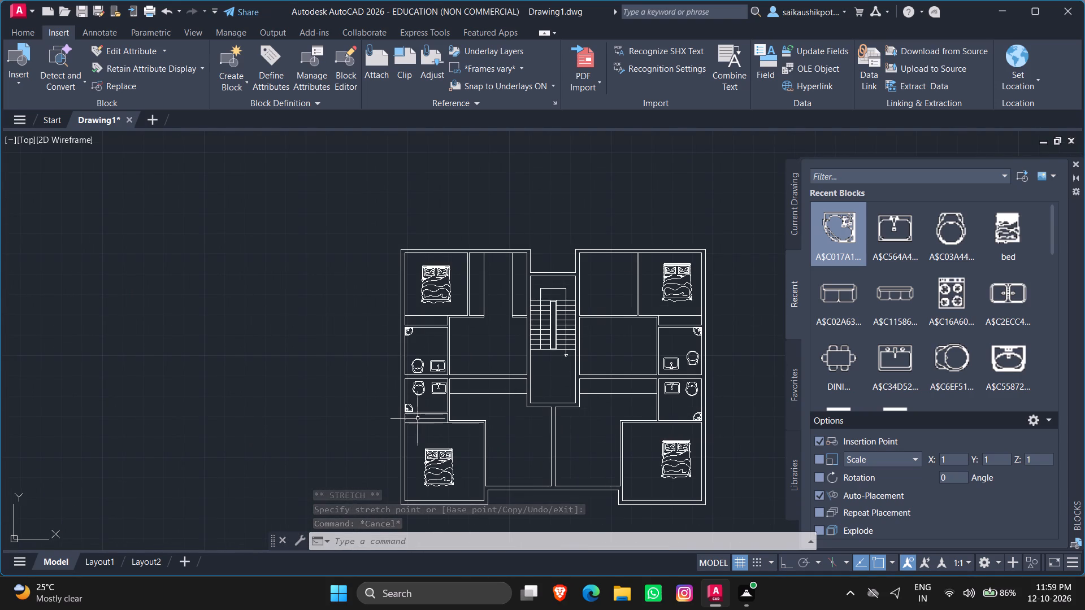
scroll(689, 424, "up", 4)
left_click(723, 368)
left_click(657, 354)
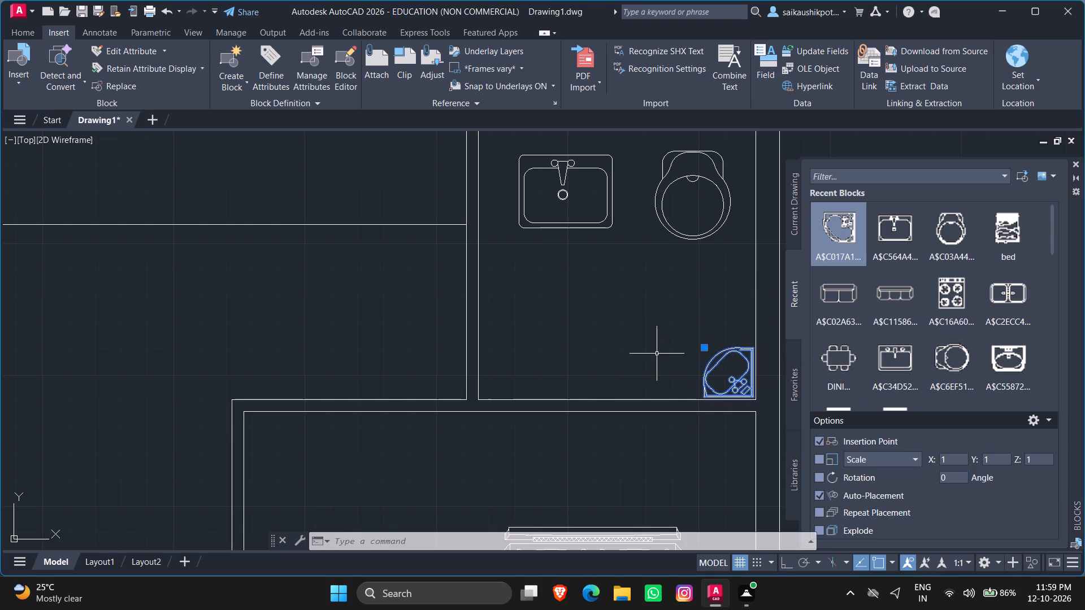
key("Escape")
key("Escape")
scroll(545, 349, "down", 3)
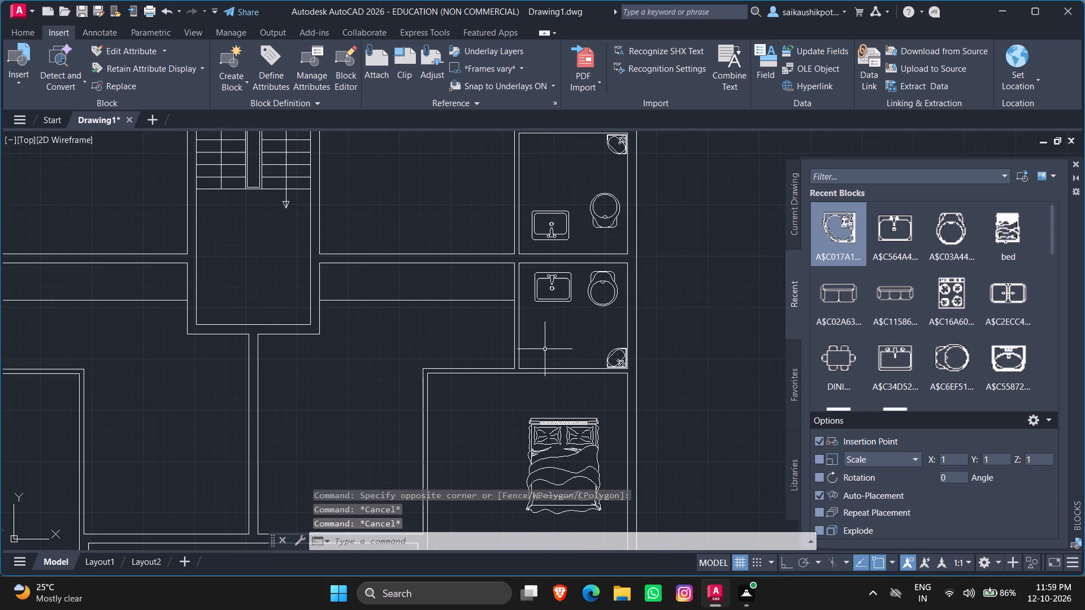
Stretch both left partition lines of the right side's lower small room down 4.5" to the bedroom wall's lower line.
scroll(589, 335, "up", 1)
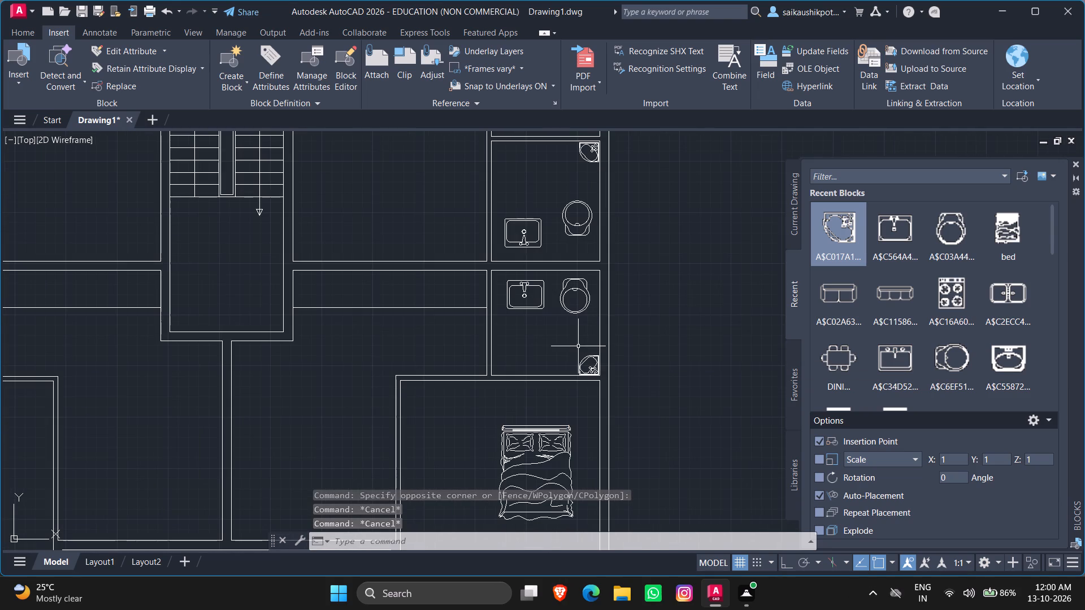
scroll(576, 347, "up", 1)
scroll(497, 389, "up", 1)
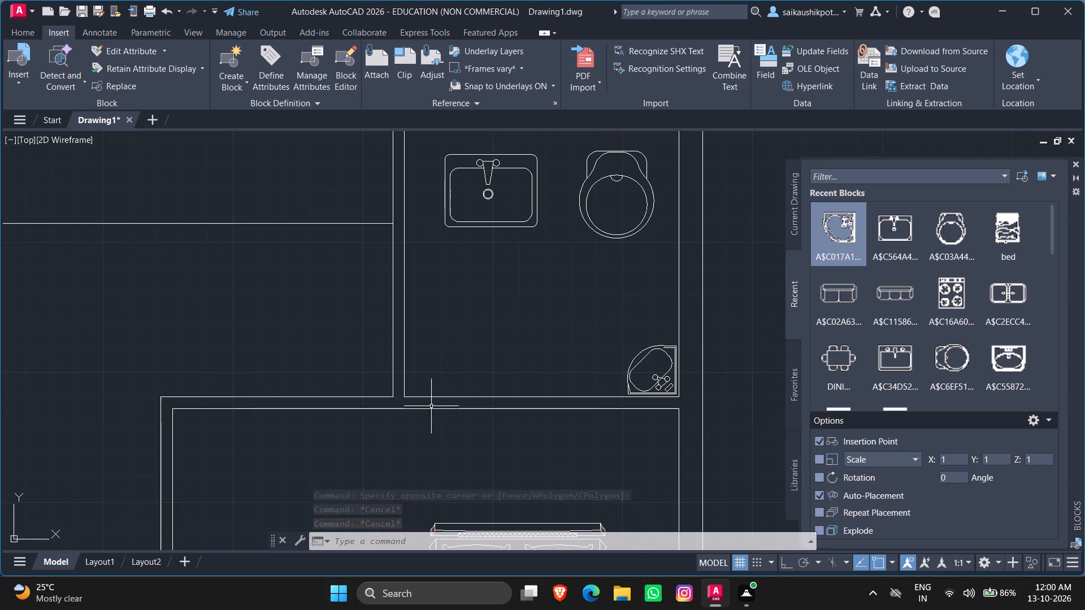
scroll(414, 384, "up", 2)
key("Escape")
left_click(411, 374)
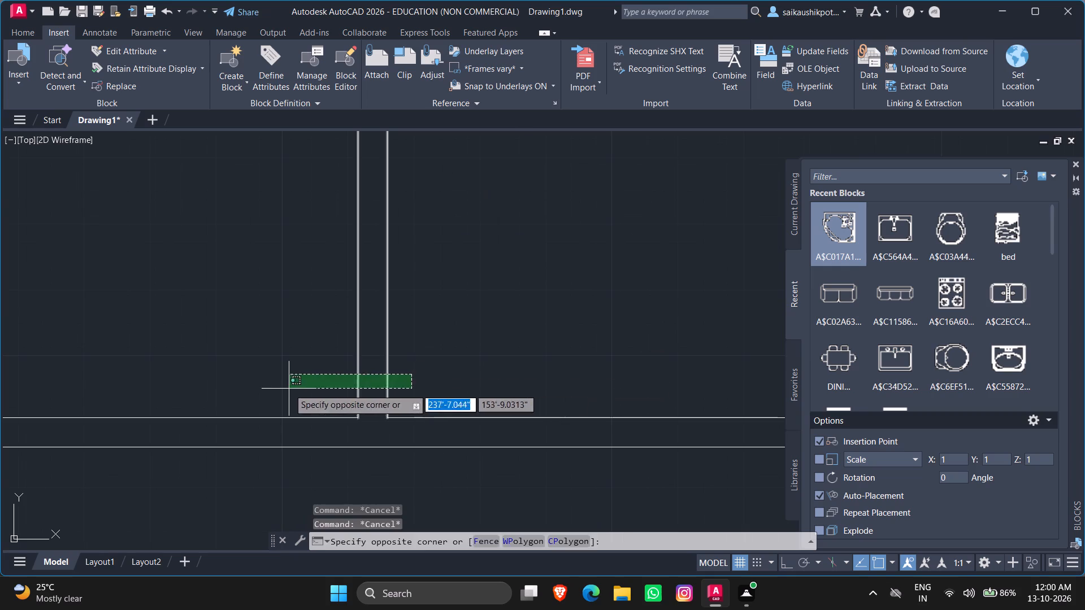
left_click(289, 389)
left_click(359, 416)
left_click(357, 445)
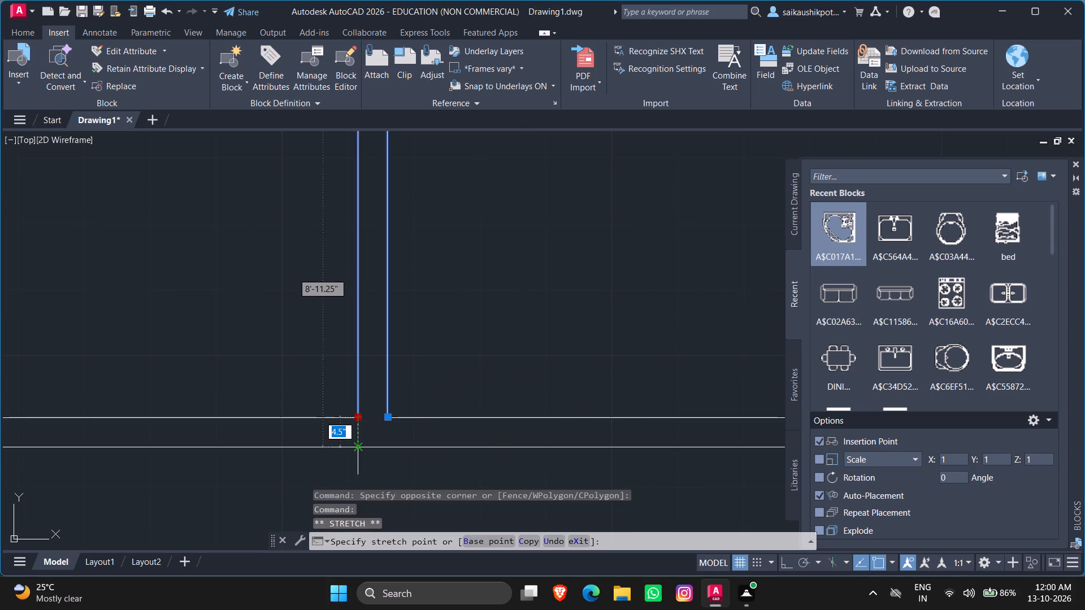
left_click(389, 420)
left_click(387, 445)
key("Escape")
scroll(397, 399, "down", 2)
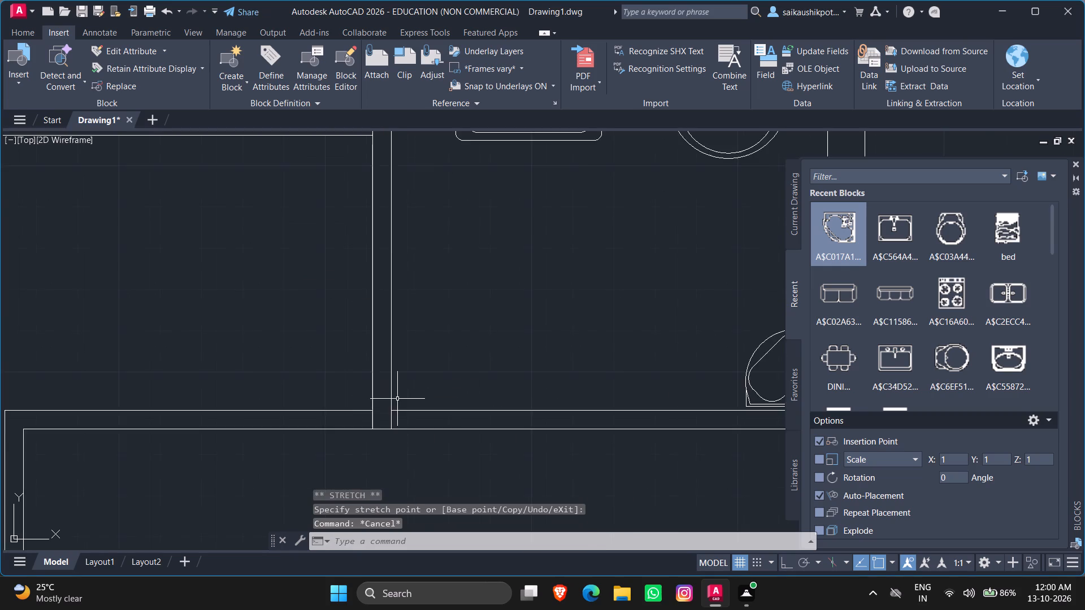
Move the corner fixture in the right side's lower small room out of its corner to below the sink.
scroll(439, 413, "up", 1)
scroll(818, 372, "down", 2)
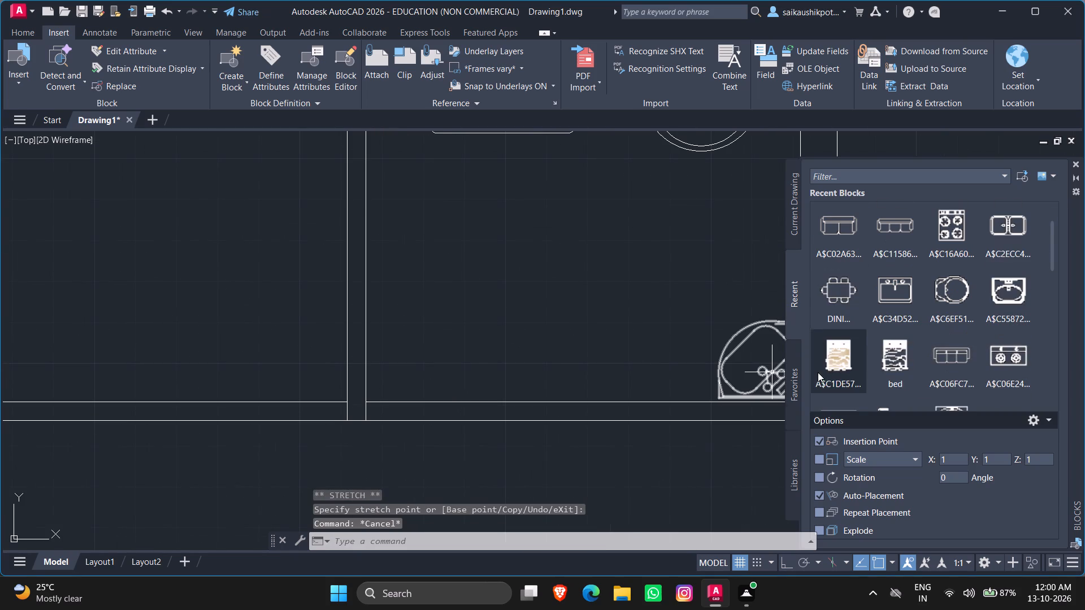
scroll(655, 381, "down", 3)
scroll(604, 373, "up", 4)
scroll(510, 400, "down", 3)
scroll(527, 394, "up", 2)
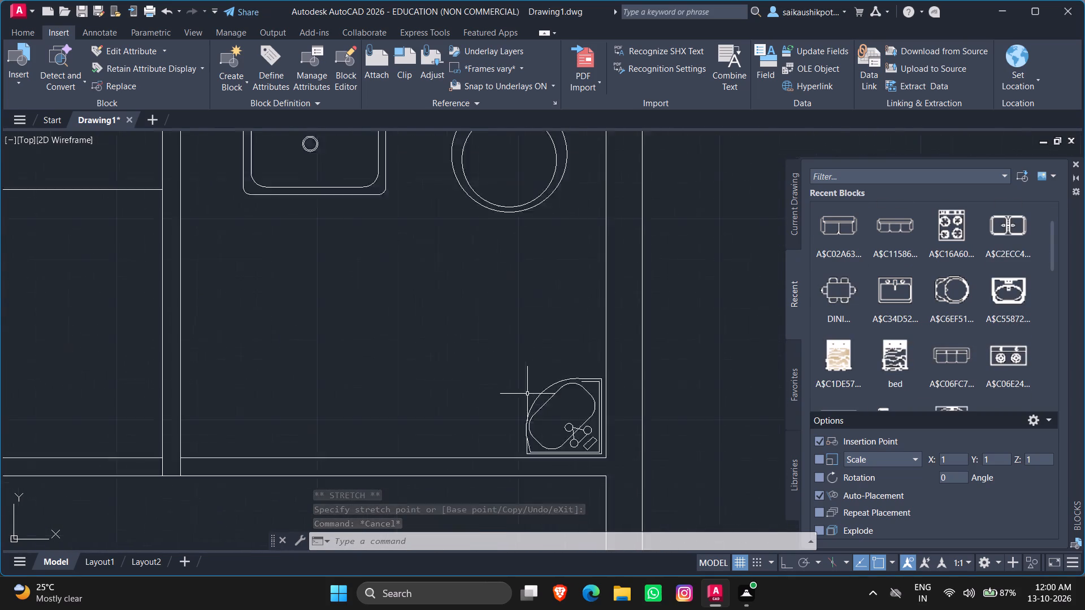
left_click(551, 409)
left_click(493, 390)
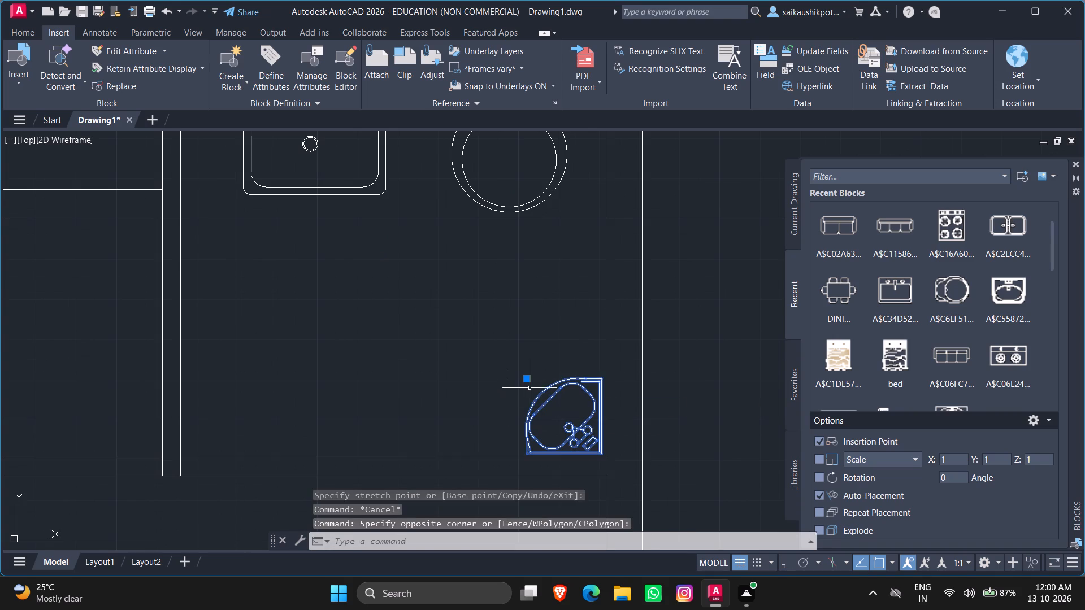
left_click(527, 377)
left_click(347, 228)
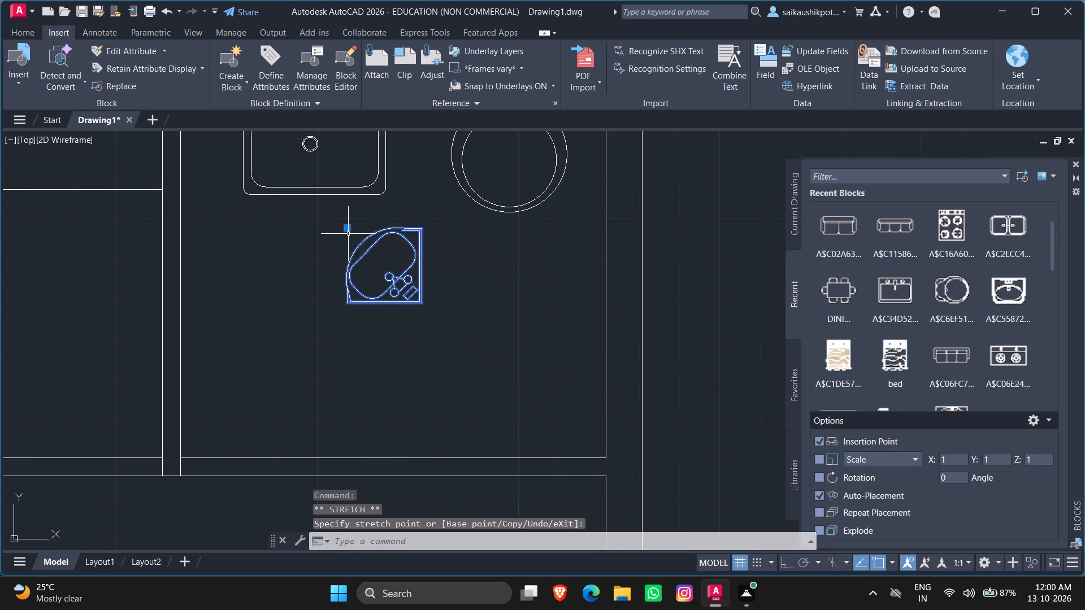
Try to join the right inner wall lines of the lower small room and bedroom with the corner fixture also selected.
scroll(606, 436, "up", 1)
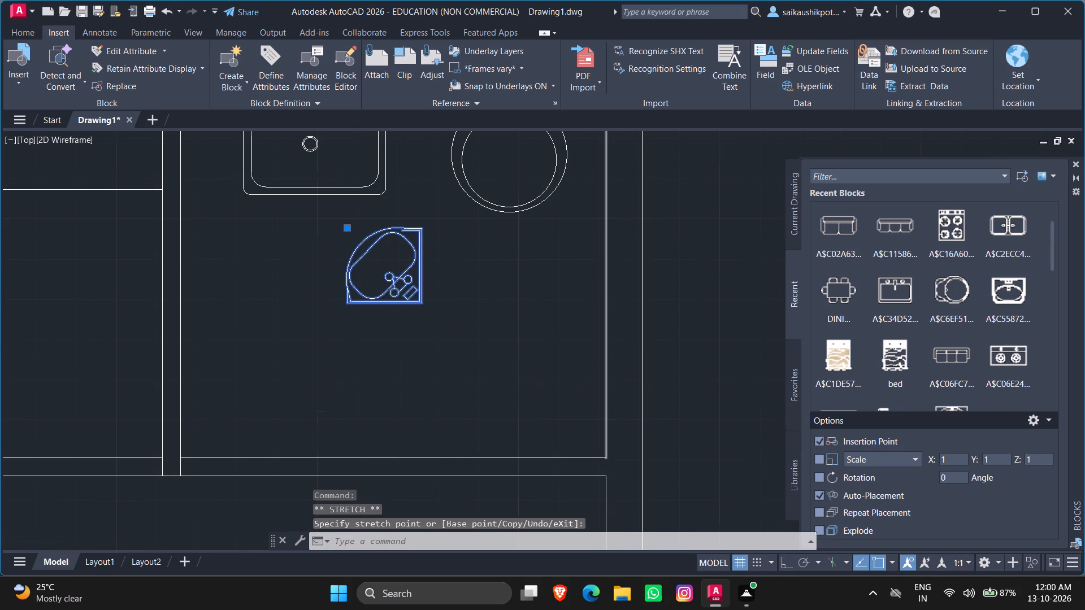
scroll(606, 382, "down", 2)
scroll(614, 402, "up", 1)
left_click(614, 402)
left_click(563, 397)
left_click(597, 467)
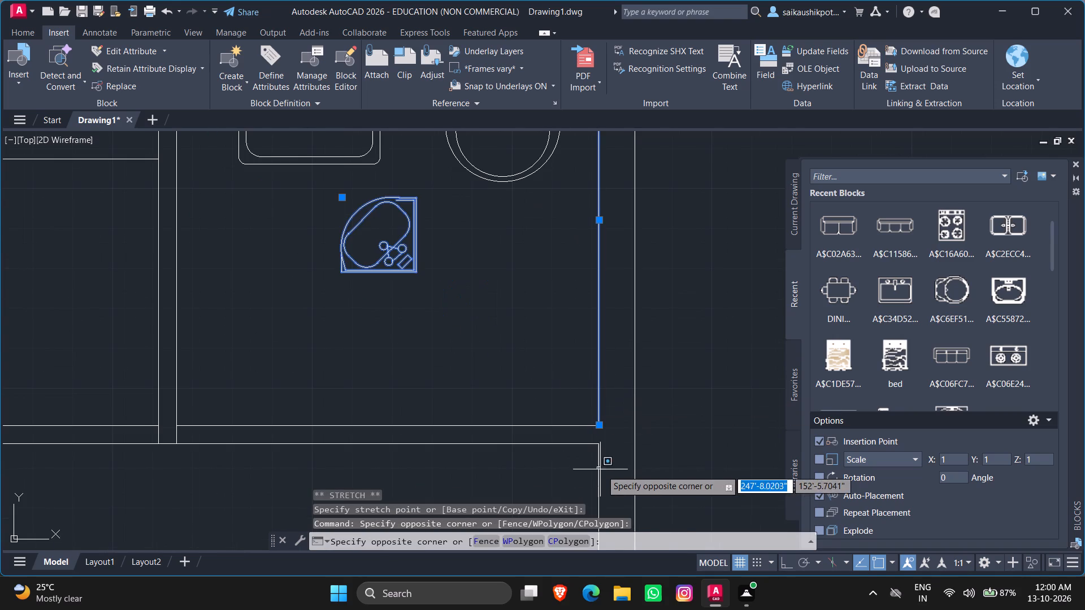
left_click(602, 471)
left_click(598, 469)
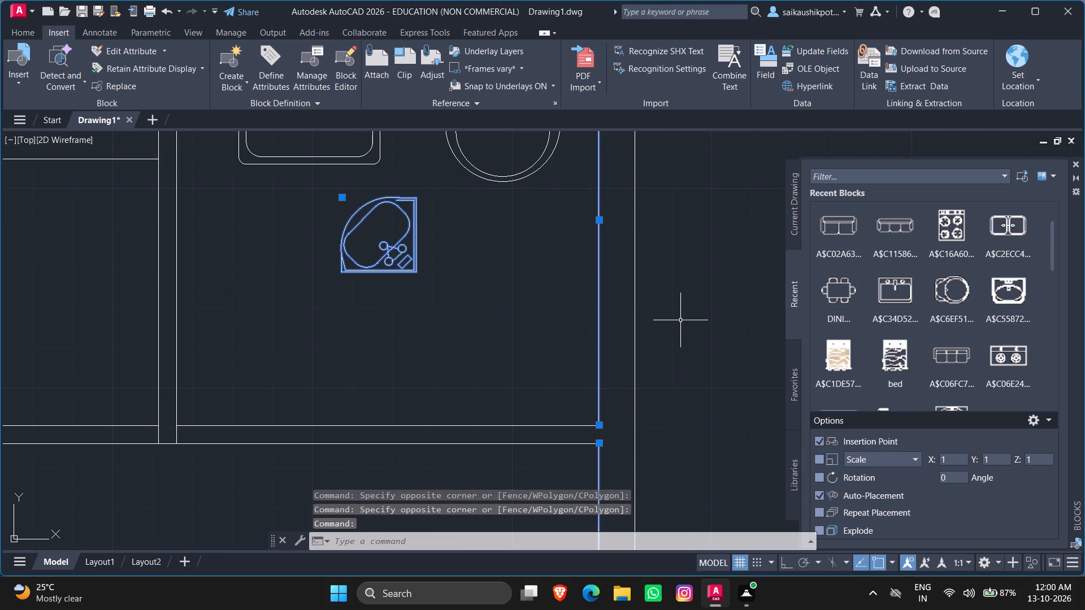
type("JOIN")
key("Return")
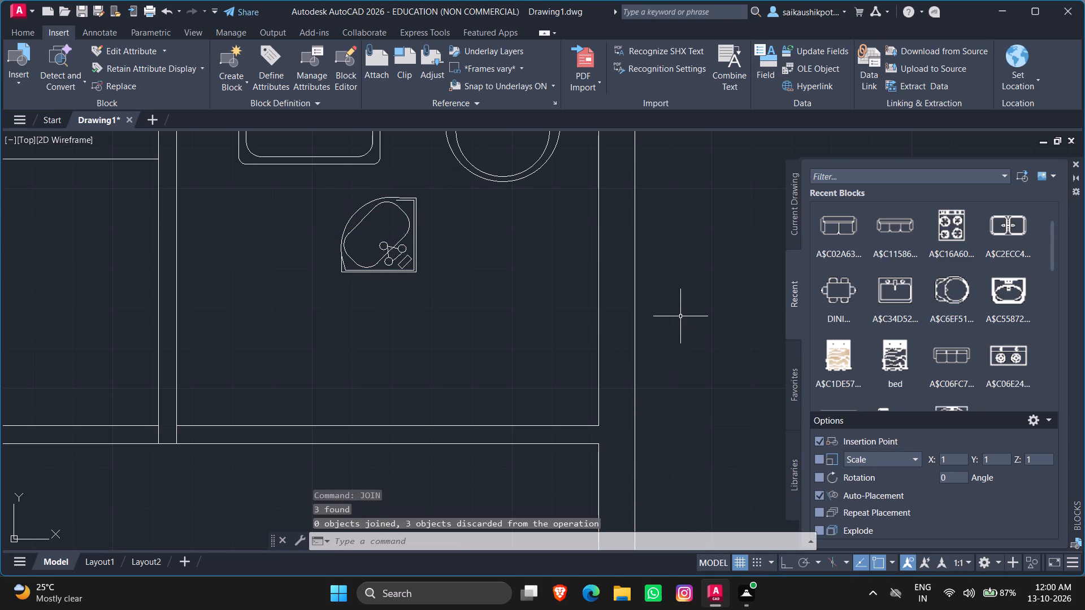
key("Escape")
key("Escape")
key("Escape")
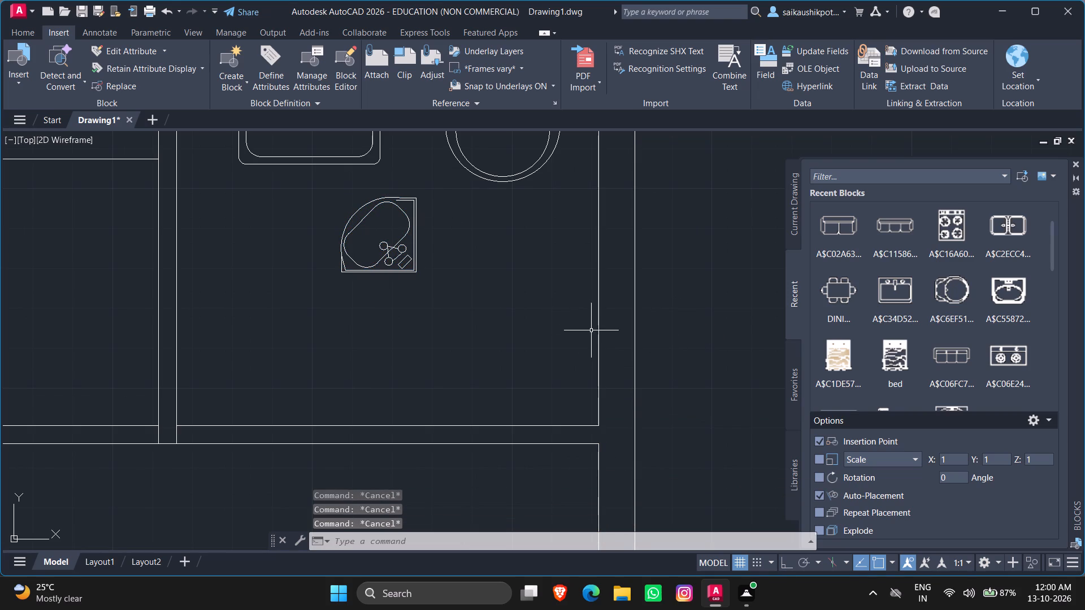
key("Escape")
Join the lower small room's right inner wall line and the bedroom's right inner wall line below it.
left_click(598, 348)
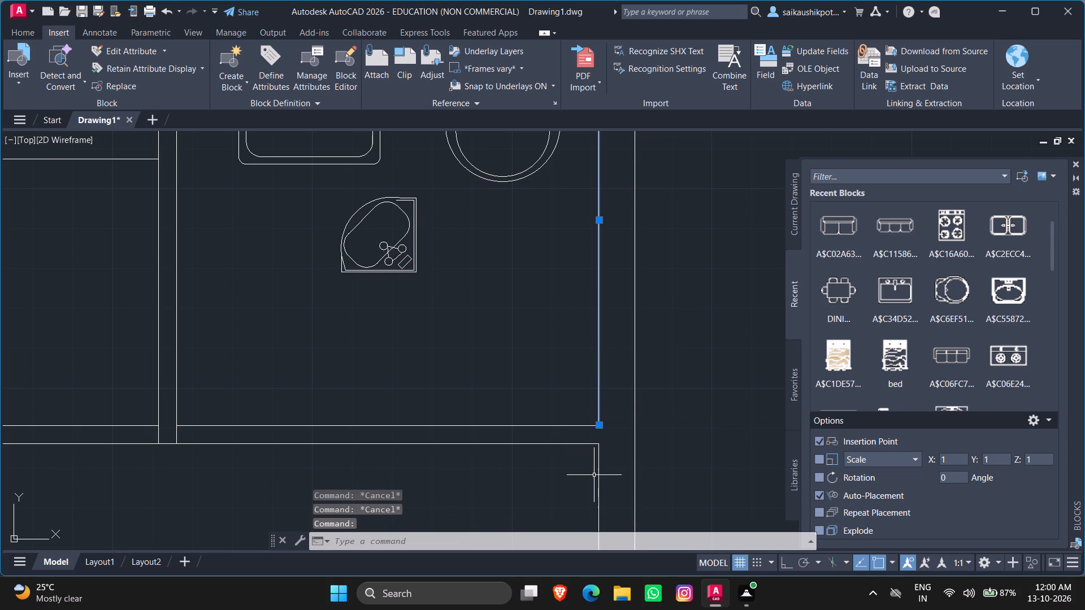
left_click(598, 474)
type("JOIN")
key("Return")
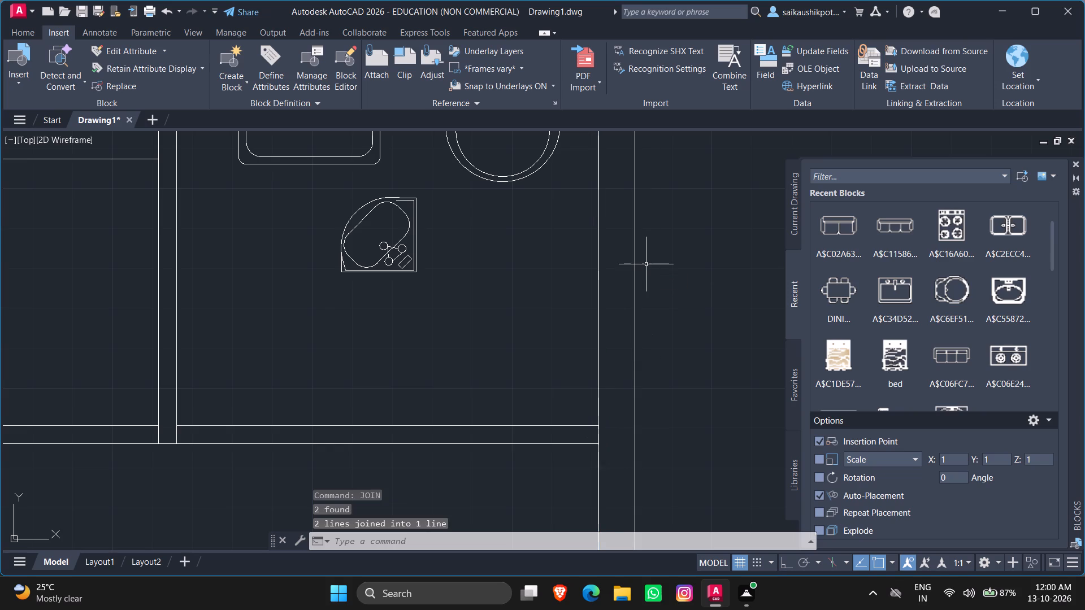
key("Escape")
key("Escape")
key("Escape")
key("Escape")
key("Escape")
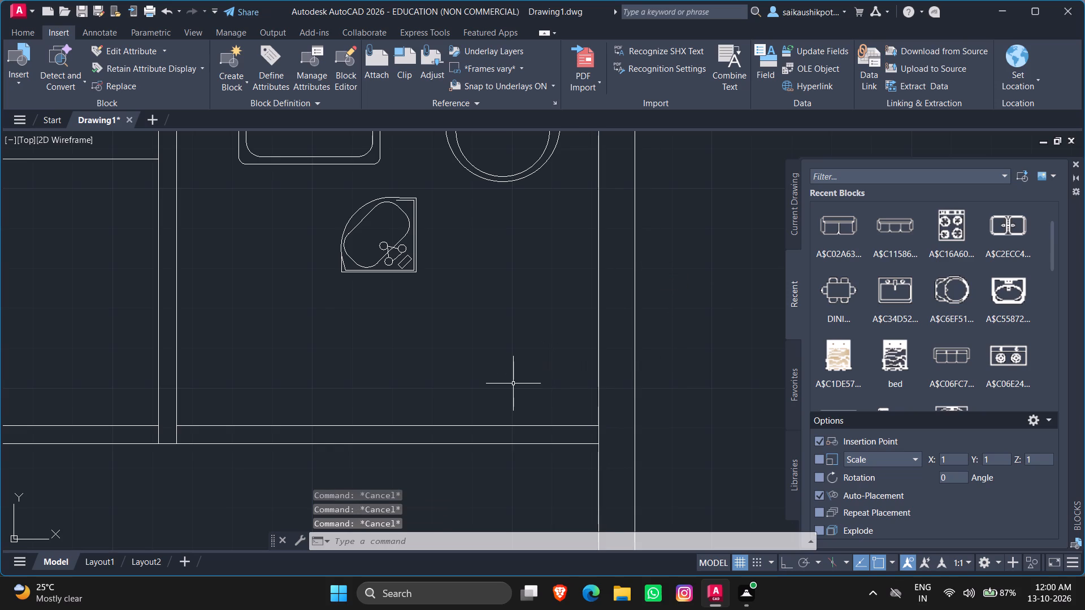
Offset the upper line of the wall between the right side's lower small room and bedroom 2' upward.
key("o")
key("Return")
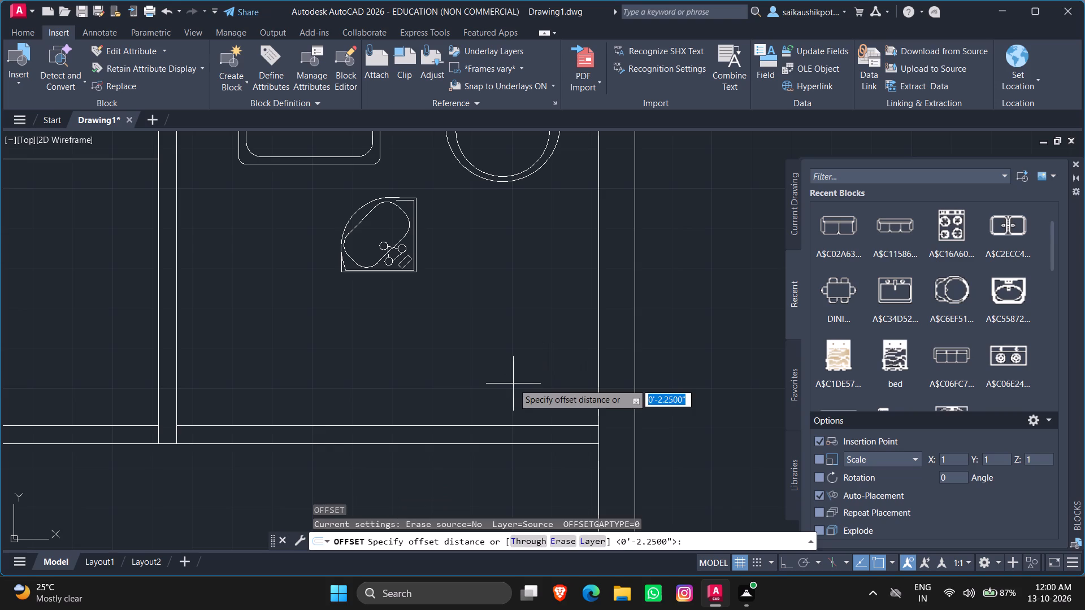
type("2'")
key("Return")
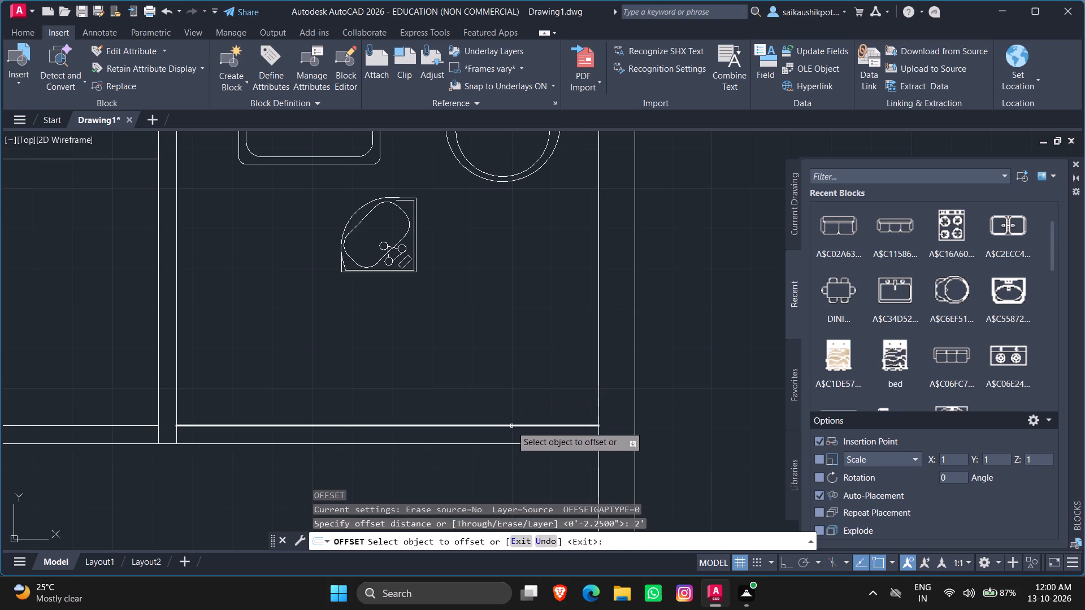
left_click(511, 426)
left_click(510, 360)
key("Escape")
key("Escape")
key("Escape")
scroll(513, 383, "down", 3)
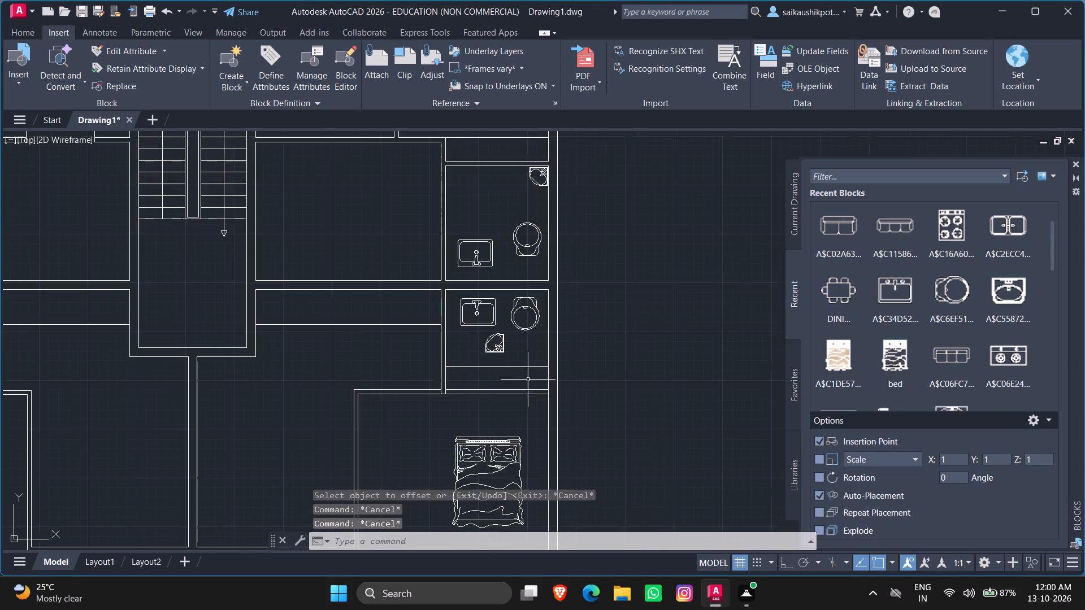
scroll(488, 405, "up", 3)
scroll(352, 313, "down", 2)
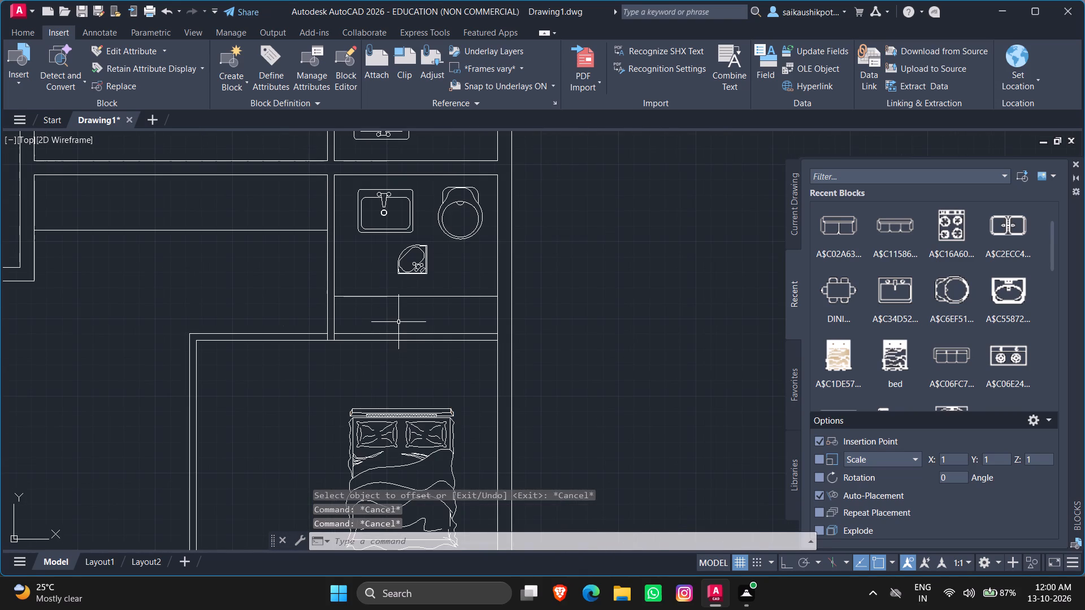
Offset the new horizontal line in the lower small room 4.5" downward to form the wall's second face.
key("Escape")
key("Escape")
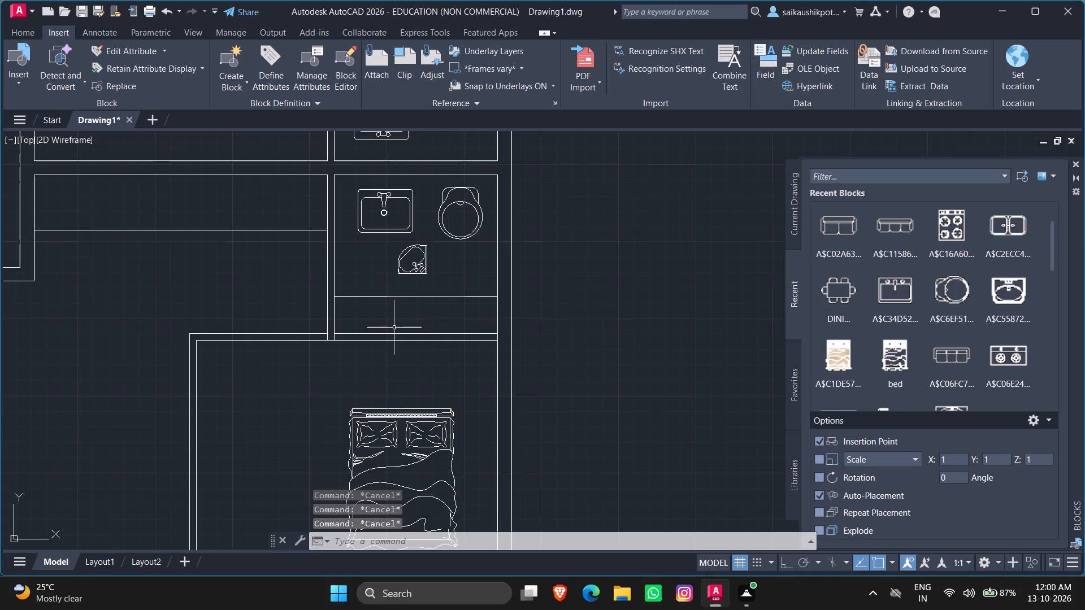
key("Escape")
key("o")
key("Return")
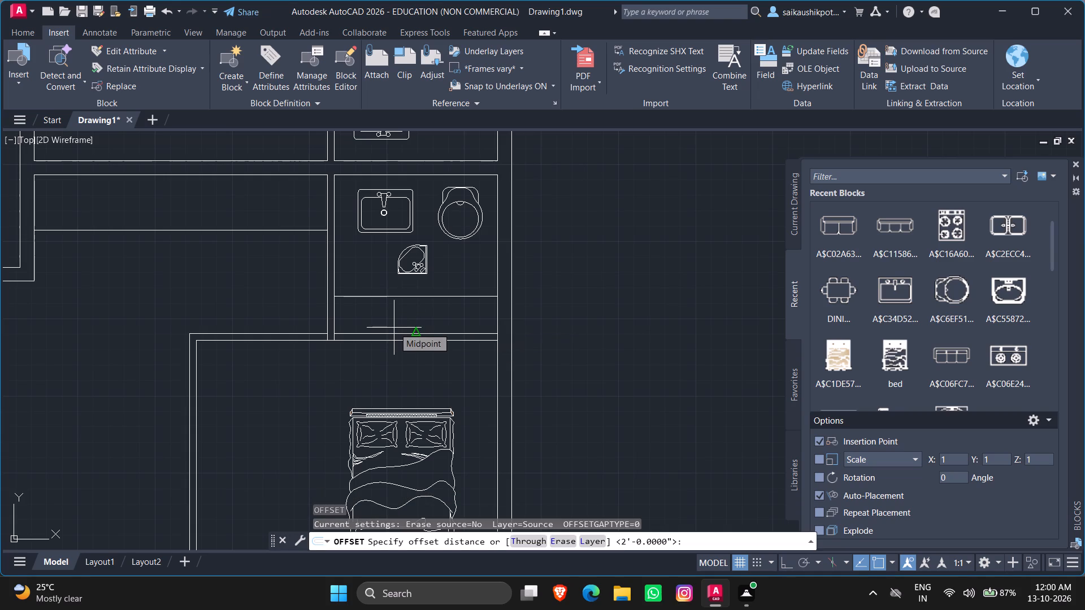
type("4.5\"")
key("Return")
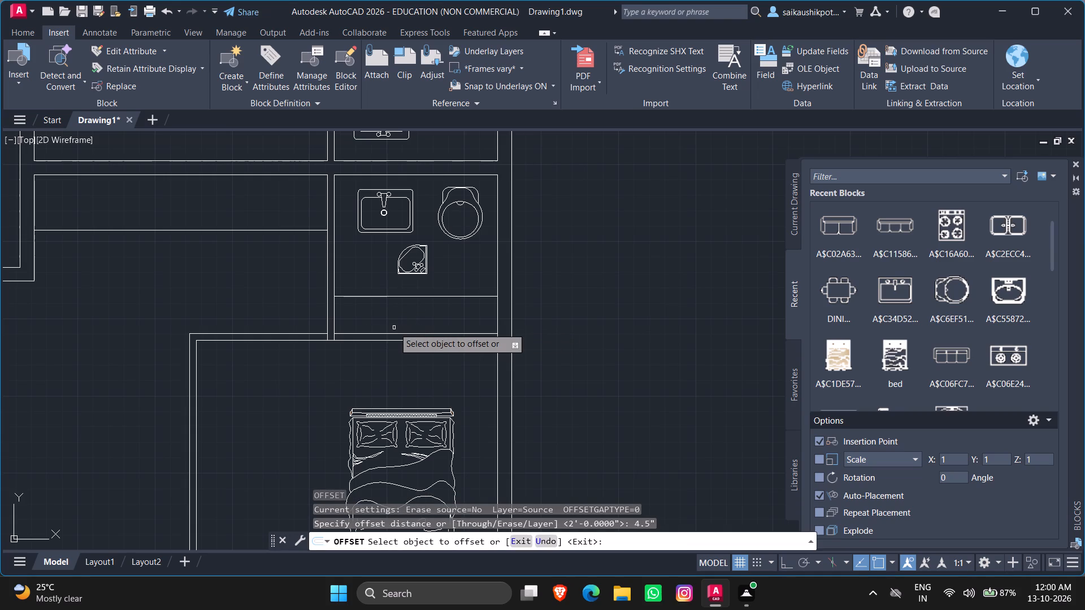
left_click(409, 295)
left_click(417, 333)
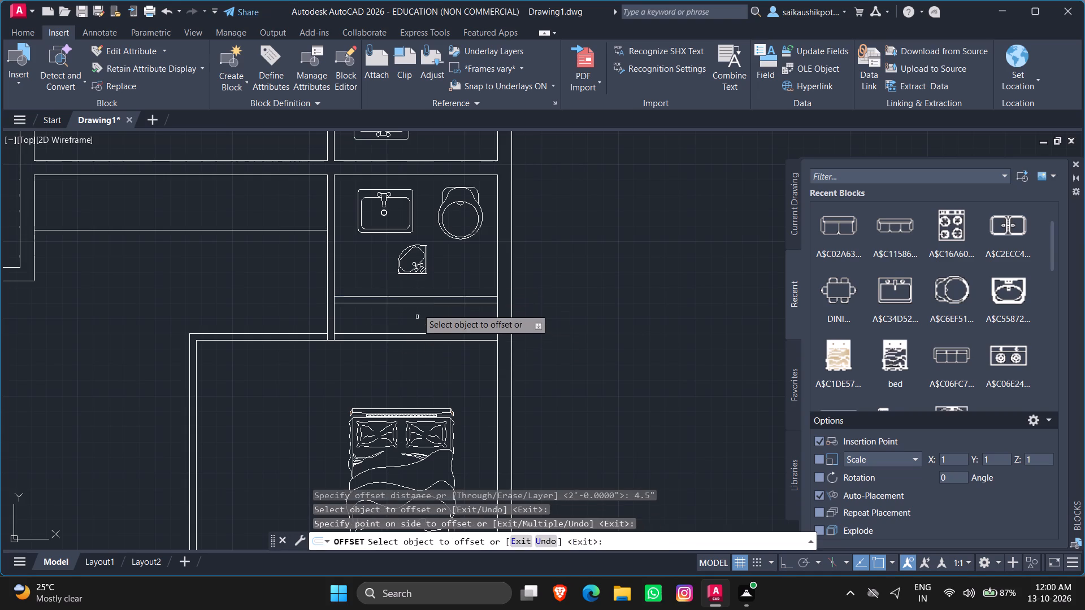
key("Escape")
key("Escape")
left_click(381, 314)
left_click(385, 370)
key("Escape")
key("Escape")
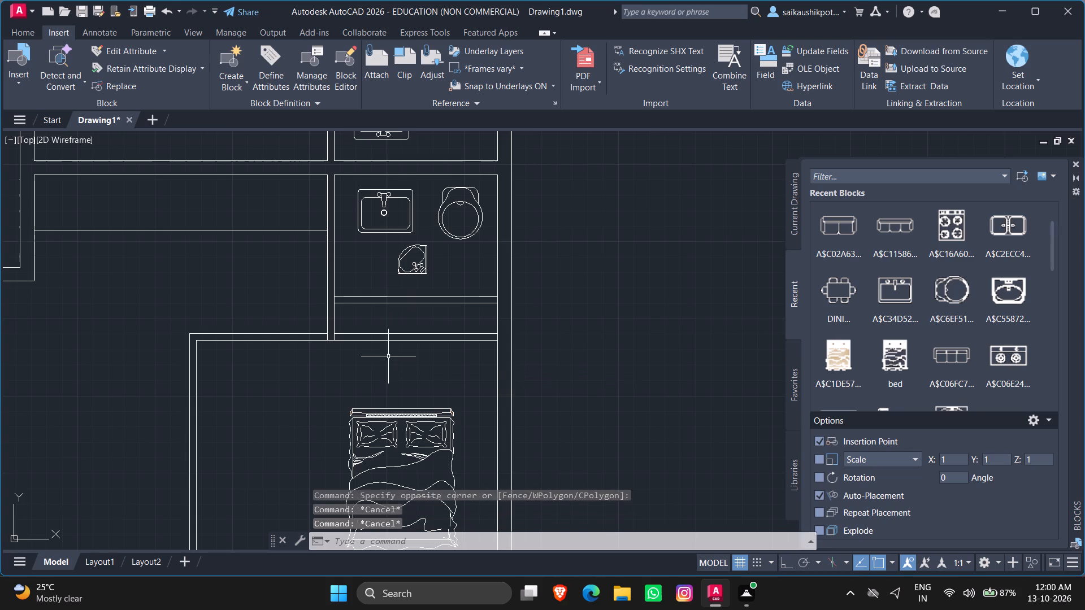
Trim away the two old wall lines between the small room's left partition and the right inner wall.
key("t")
key("r")
key("Return")
key("Return")
left_click_drag(390, 328, 392, 356)
key("Escape")
key("Escape")
key("Escape")
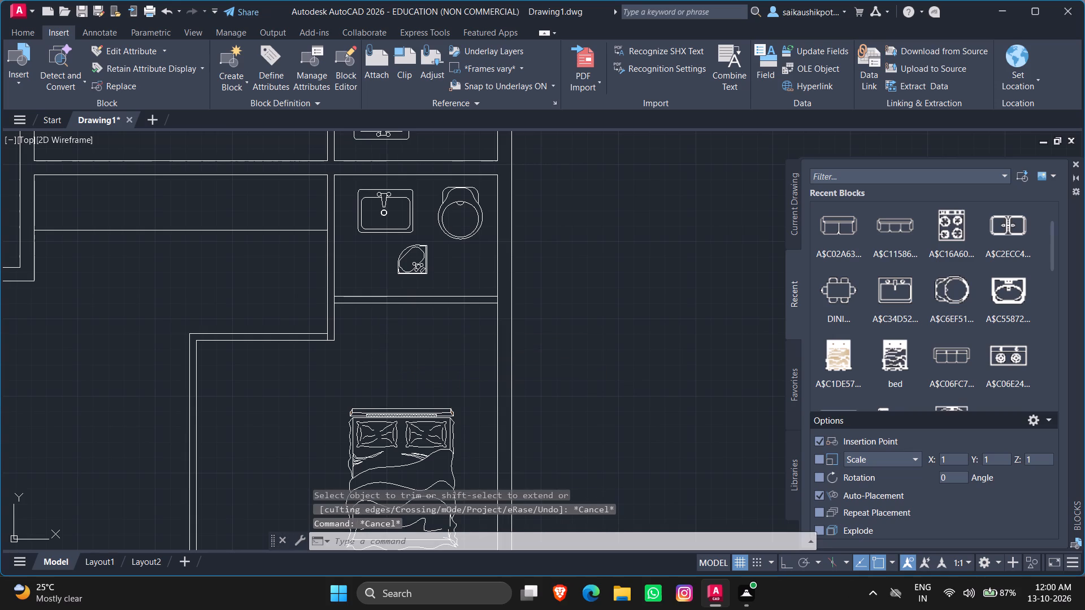
Trim the leftover stub of the partition's left line inside the wall corner below the small room.
key("space")
scroll(332, 328, "up", 5)
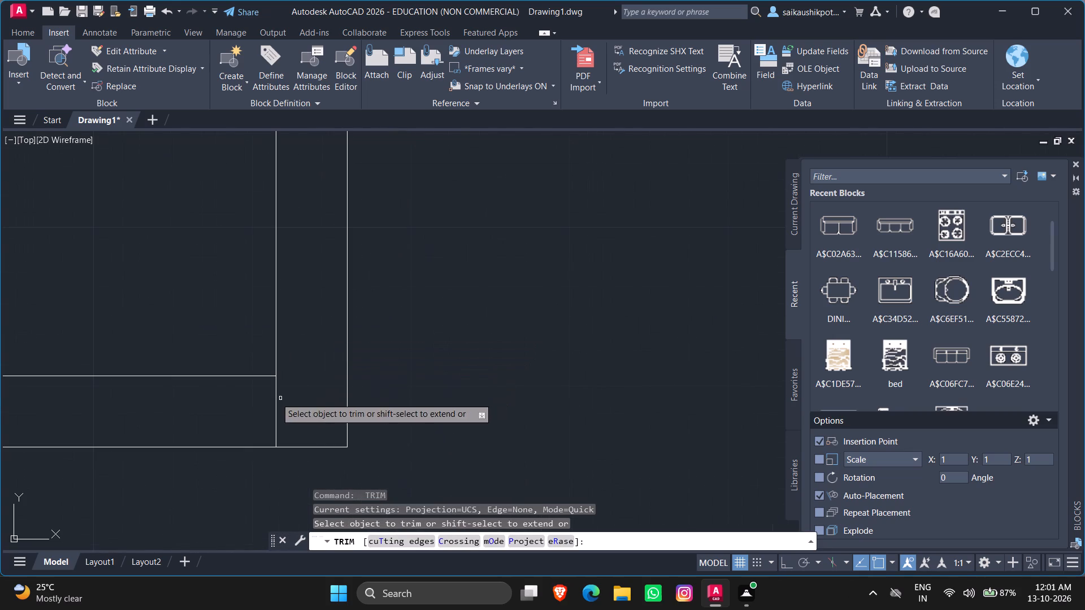
left_click_drag(264, 398, 303, 407)
scroll(303, 407, "down", 2)
key("space")
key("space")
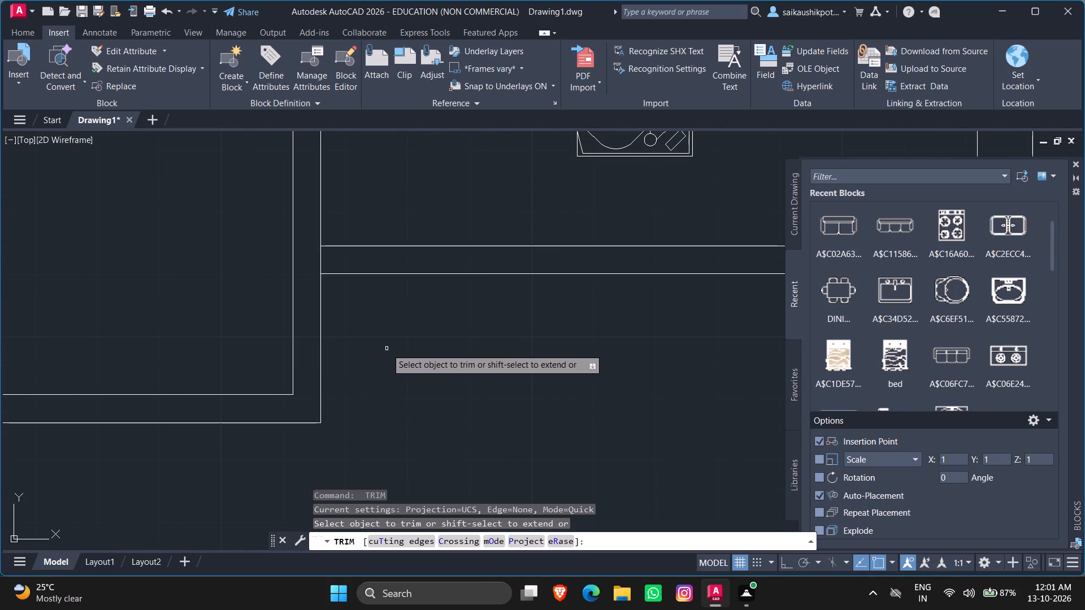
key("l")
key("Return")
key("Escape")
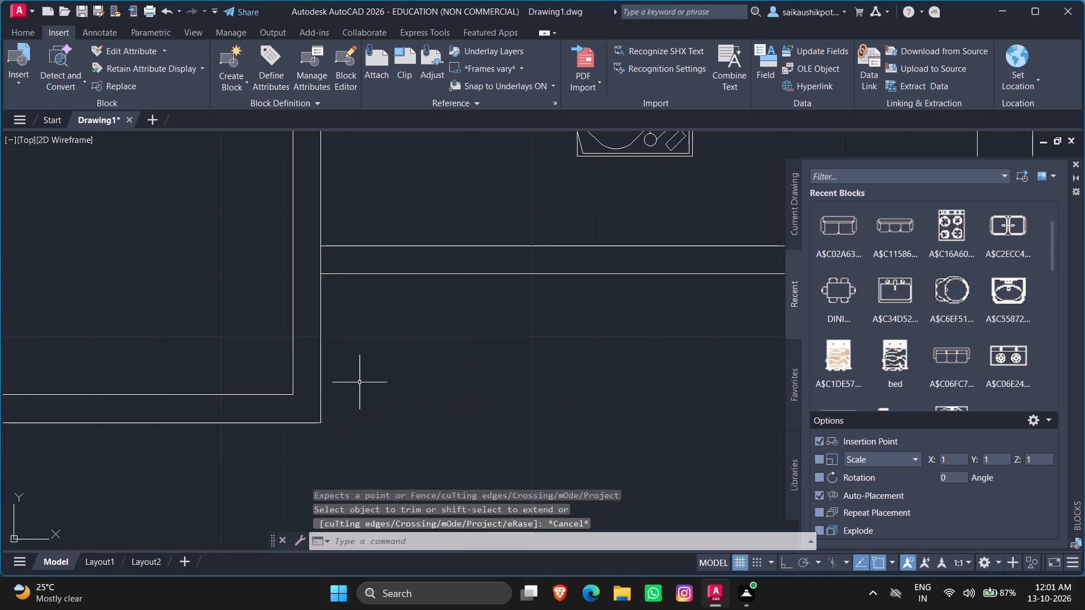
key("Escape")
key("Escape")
Draw an 8'-9.75" horizontal line from the partition's lower outer corner to the bedroom's right inner wall.
key("l")
key("Return")
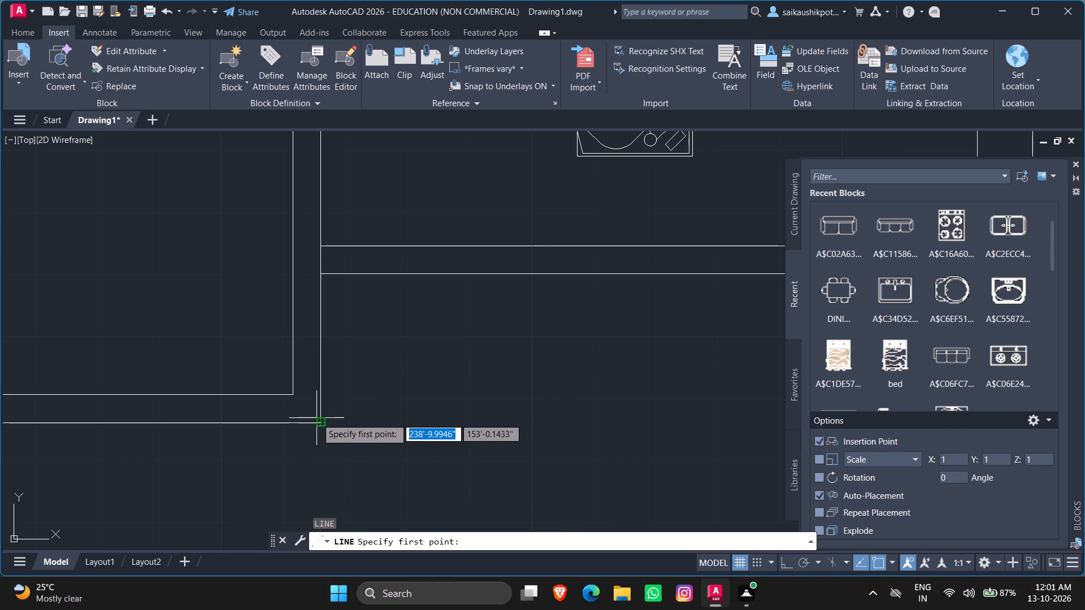
left_click(322, 422)
scroll(367, 396, "down", 5)
scroll(426, 398, "up", 3)
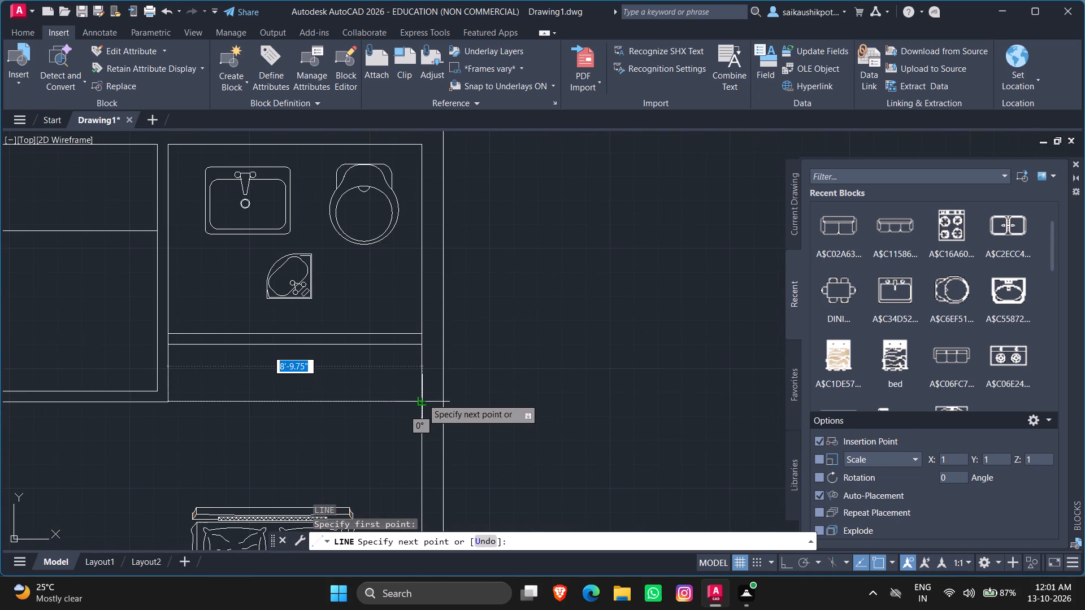
left_click(420, 401)
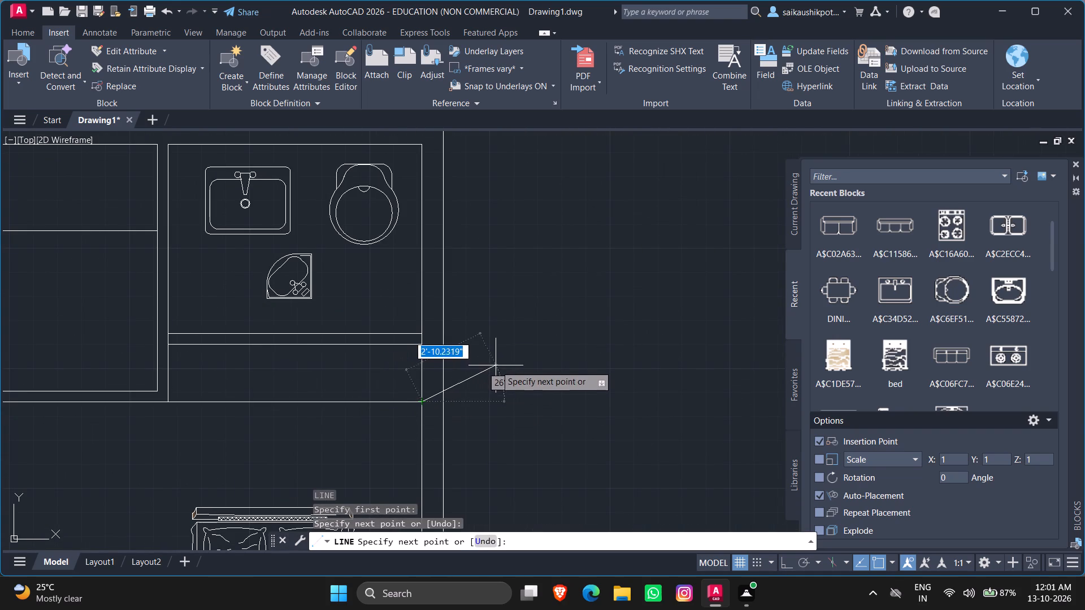
Trim away the short vertical segments between the two faces of the lower small room's new bottom wall, at both ends.
key("Escape")
key("Escape")
type("TR")
key("Return")
key("Return")
scroll(424, 342, "up", 4)
left_click_drag(389, 328, 397, 328)
scroll(441, 333, "down", 5)
scroll(298, 339, "up", 4)
left_click(257, 313)
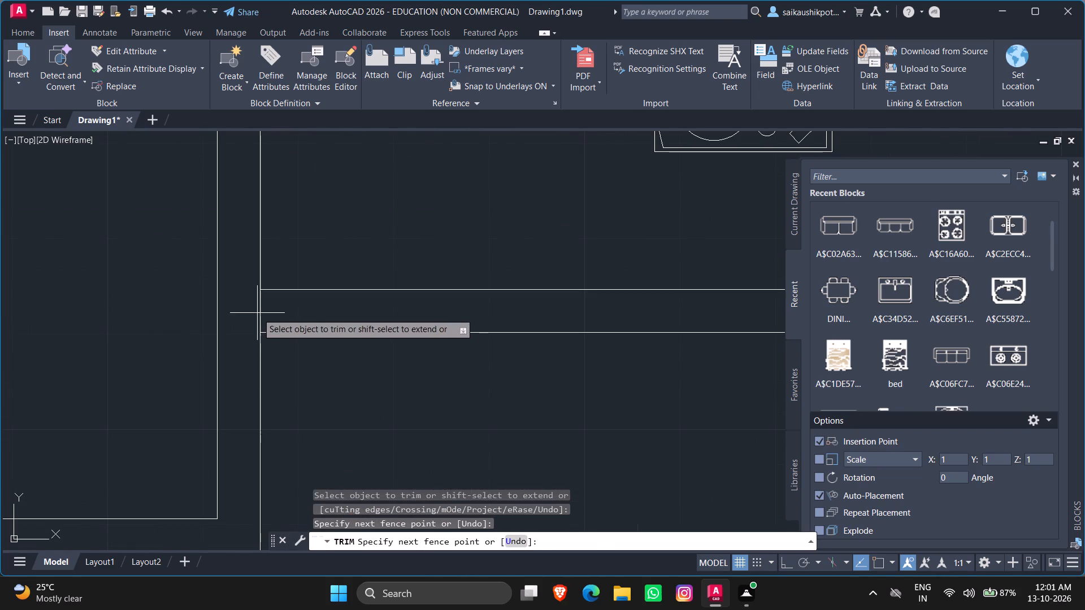
left_click(278, 312)
scroll(312, 364, "down", 4)
scroll(448, 391, "down", 1)
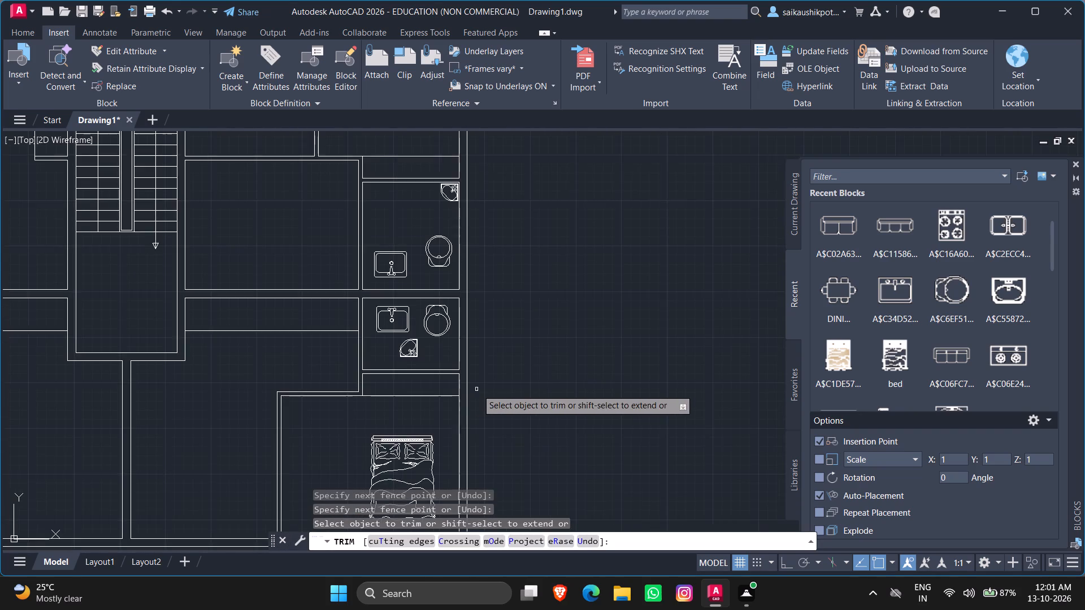
scroll(480, 390, "down", 1)
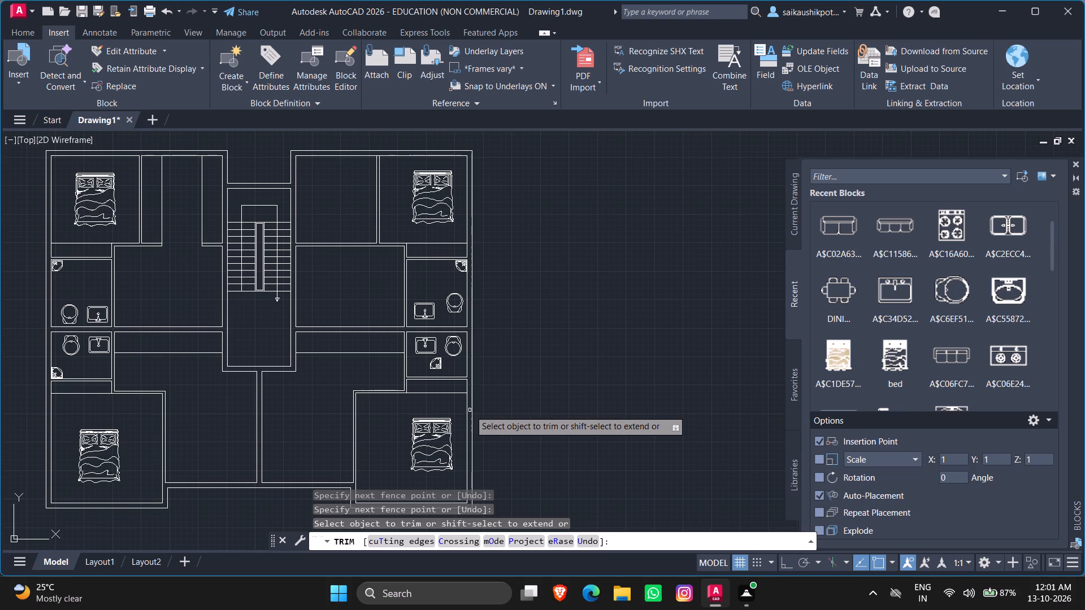
key("Escape")
key("Escape")
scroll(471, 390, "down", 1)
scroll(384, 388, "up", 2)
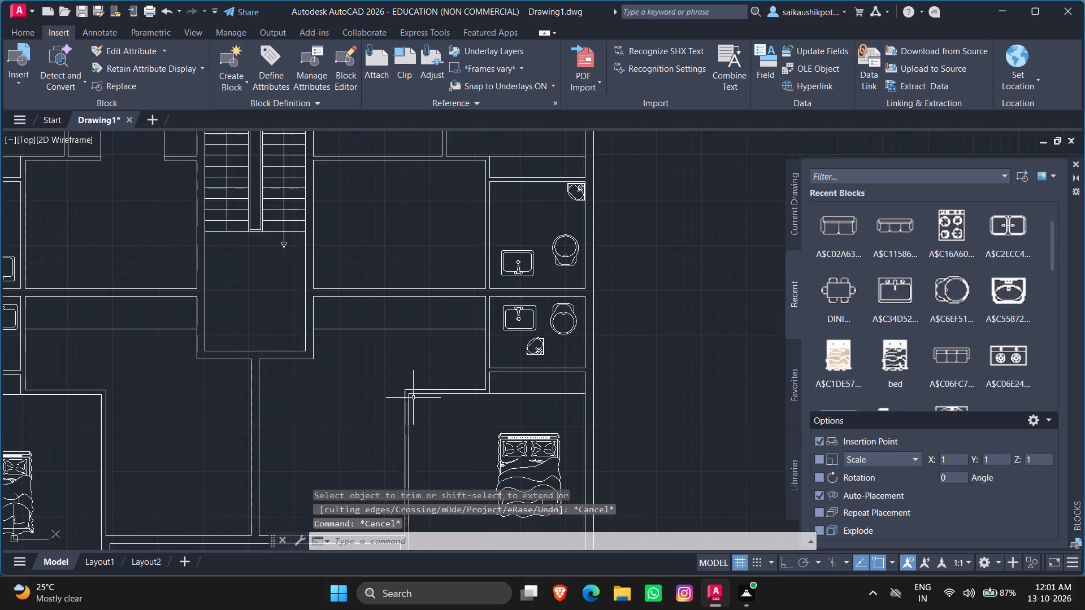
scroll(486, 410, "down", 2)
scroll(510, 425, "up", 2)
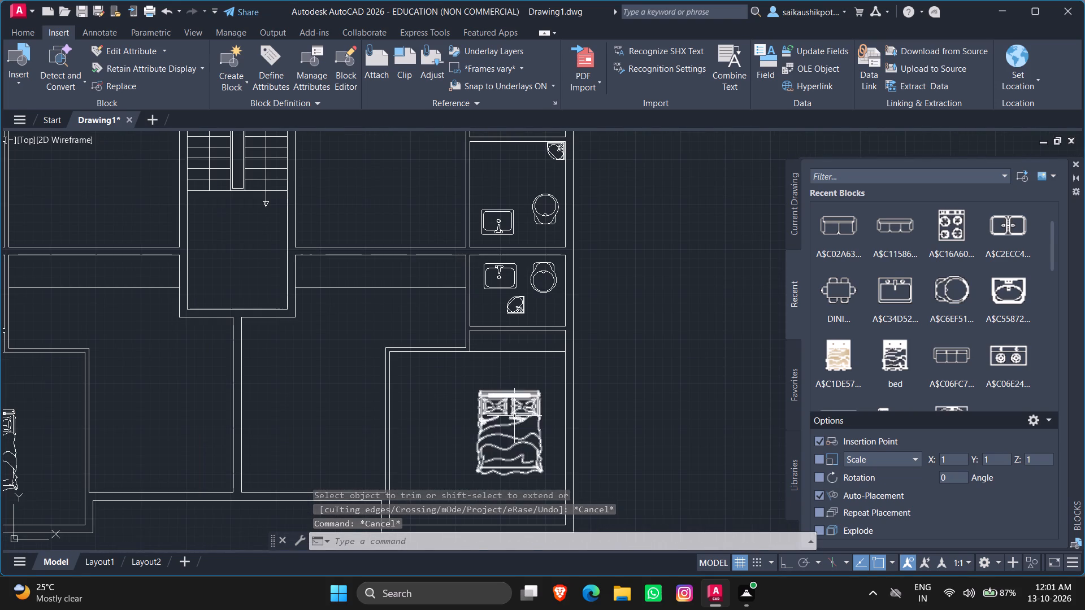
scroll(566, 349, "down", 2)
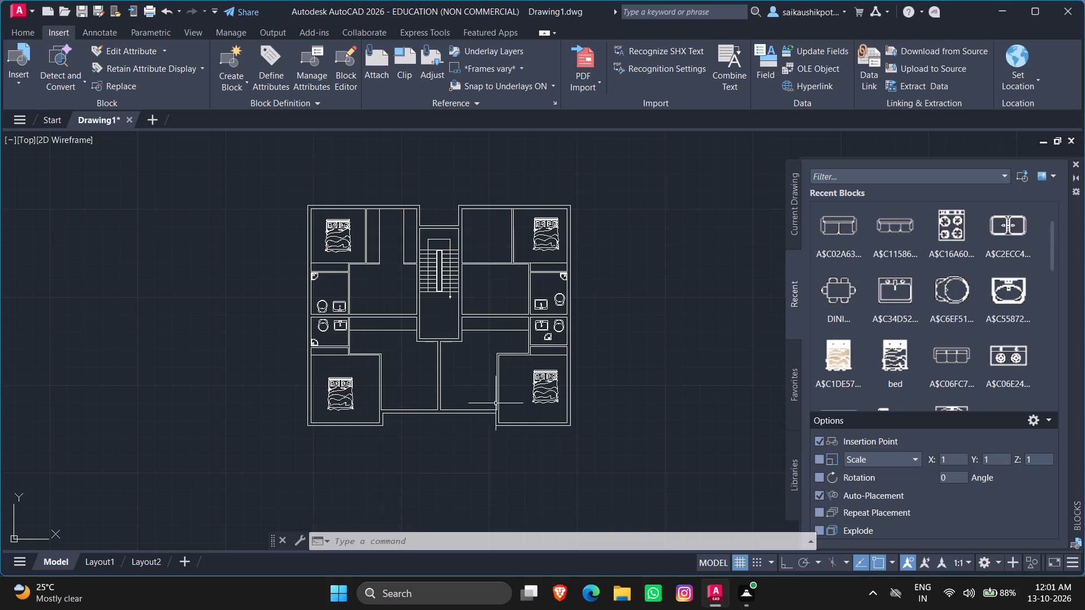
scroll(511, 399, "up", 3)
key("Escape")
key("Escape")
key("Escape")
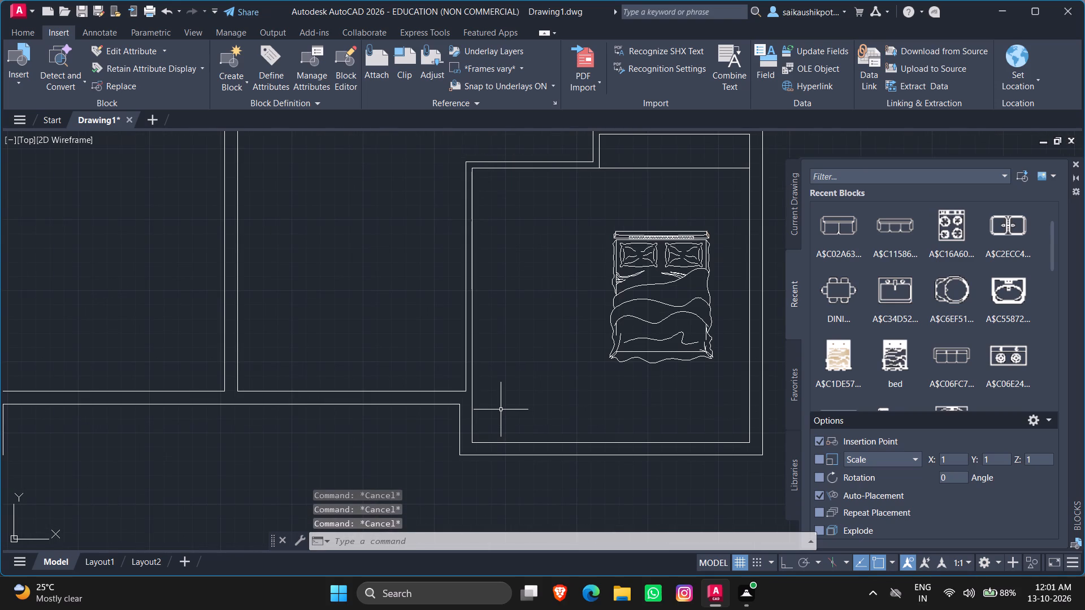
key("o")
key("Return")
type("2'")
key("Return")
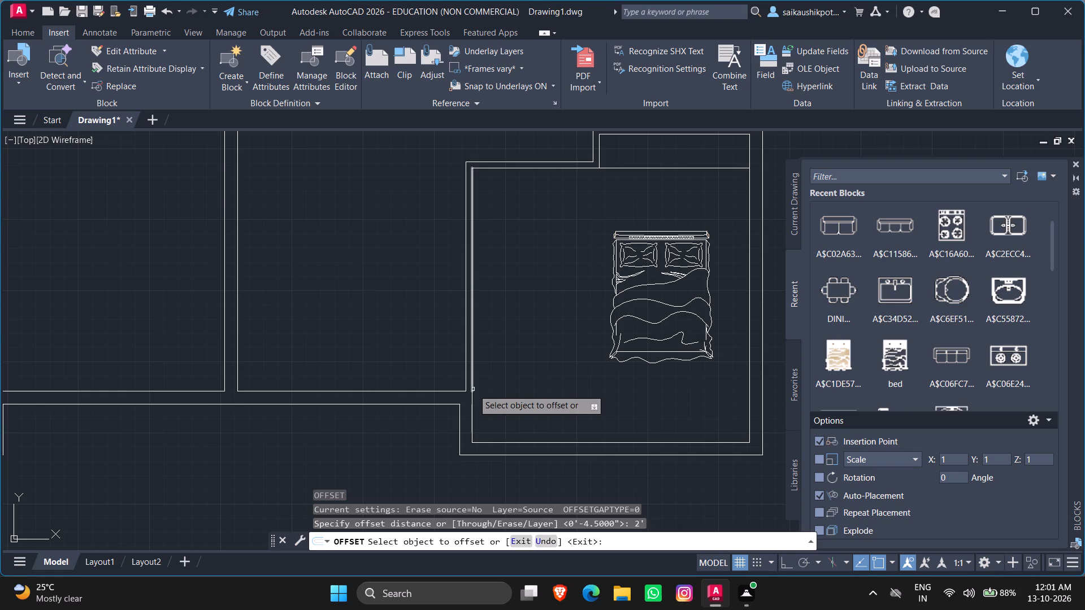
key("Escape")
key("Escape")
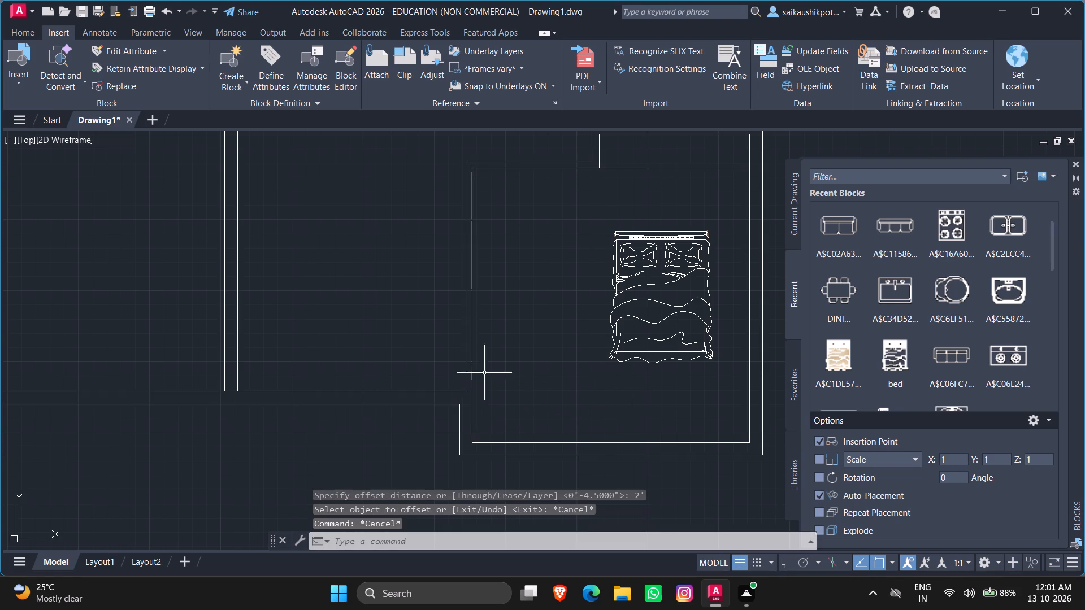
Join the two collinear segments of the lower right bedroom's left inner wall line into one line.
left_click(472, 374)
left_click(474, 416)
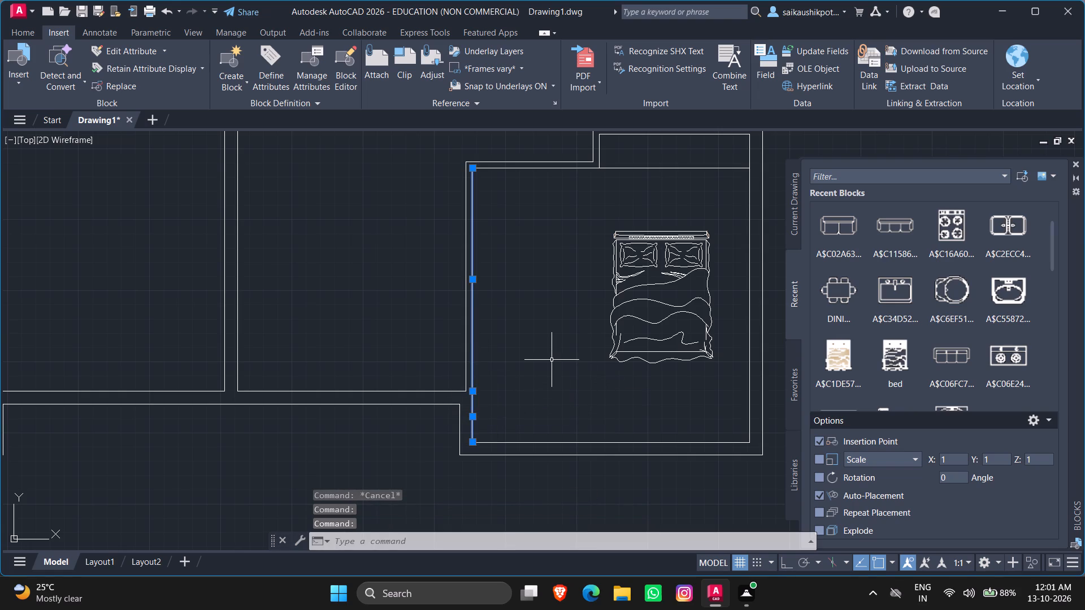
type("JOIN")
key("Return")
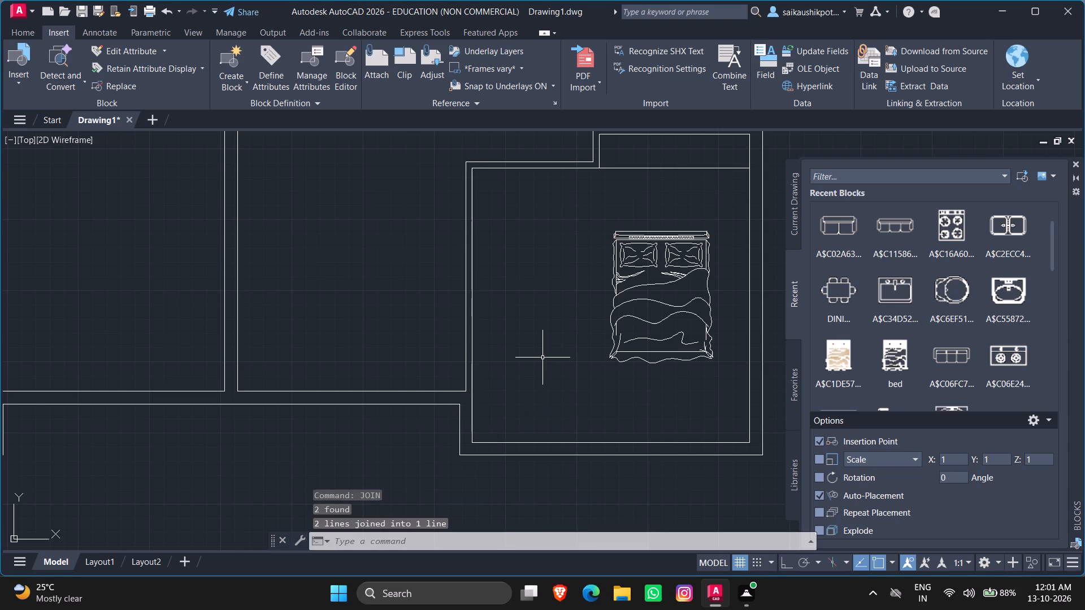
key("Escape")
key("Escape")
key("Escape")
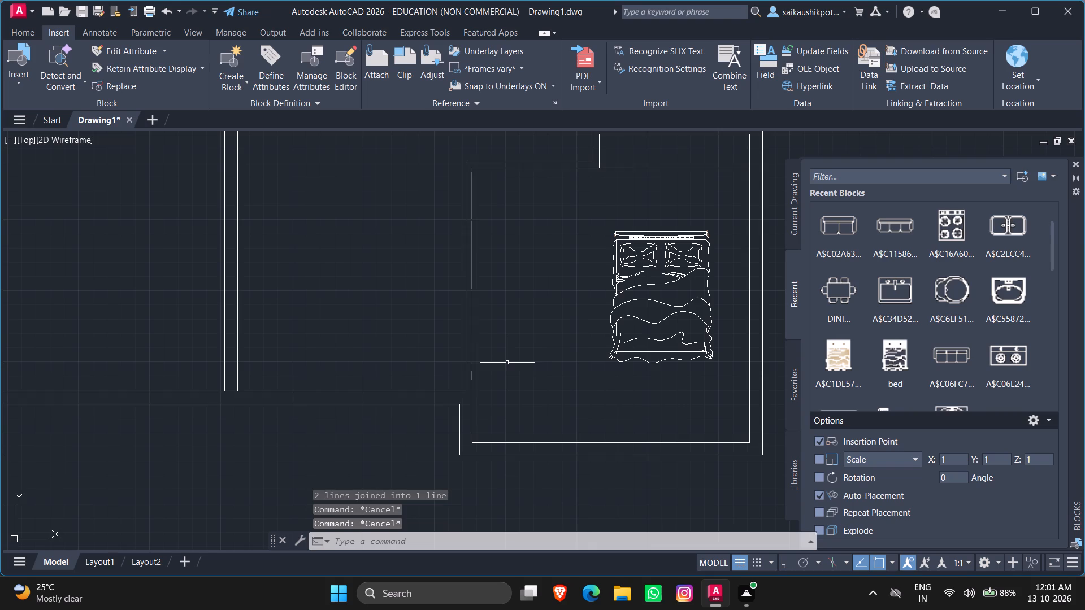
Offset the lower right bedroom's left inner wall line 2' into the room.
key("o")
key("Return")
type("2'")
key("Return")
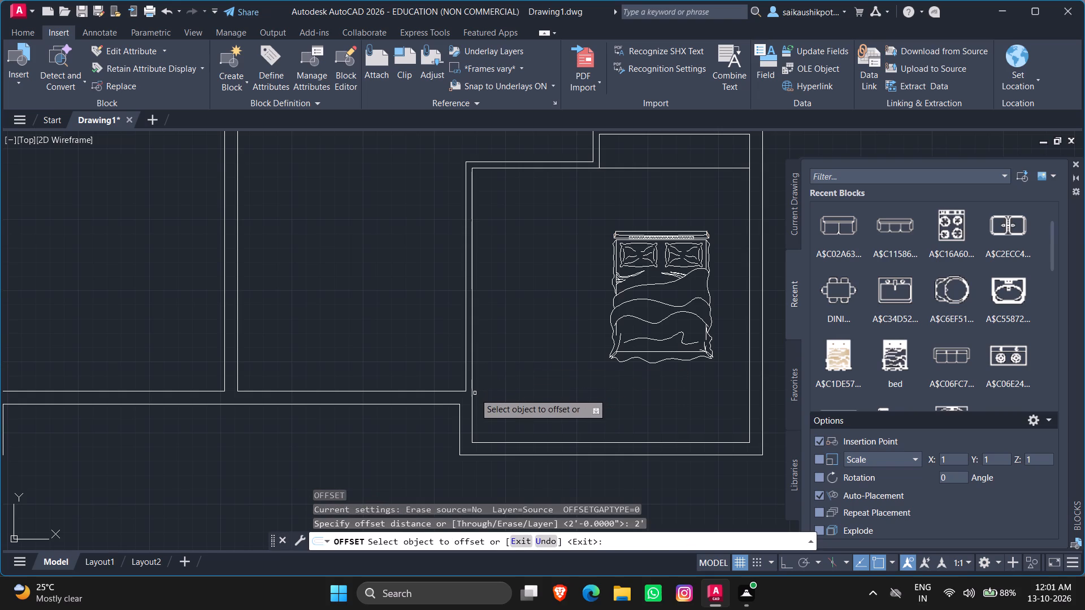
left_click(472, 395)
left_click(533, 406)
key("Escape")
key("Escape")
key("Escape")
key("Escape")
key("Escape")
key("Escape")
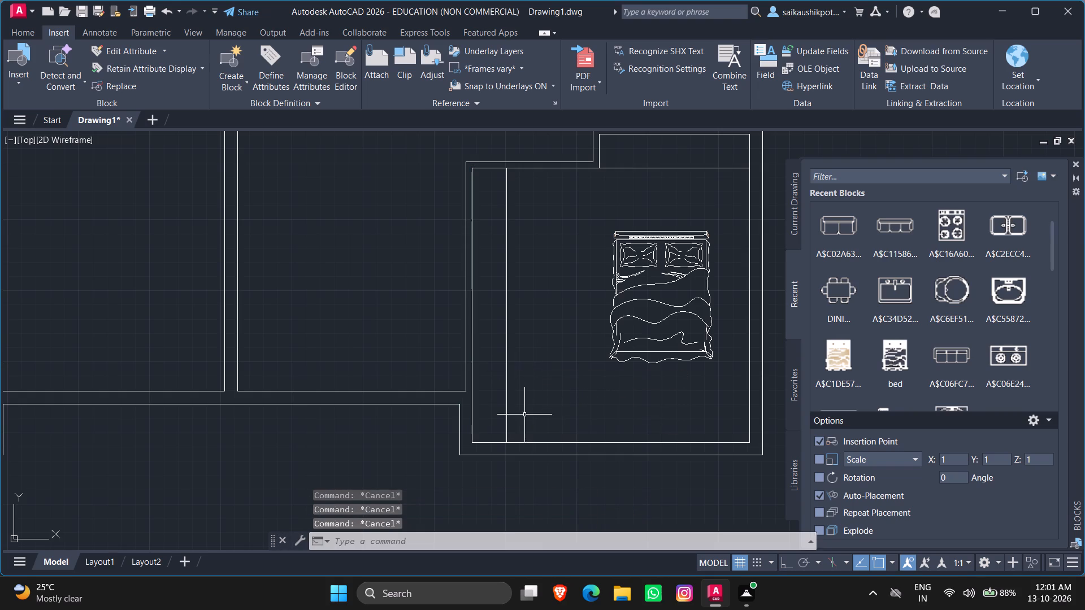
Offset the lower right bedroom's bottom inner wall line 8' upward.
key("o")
key("Return")
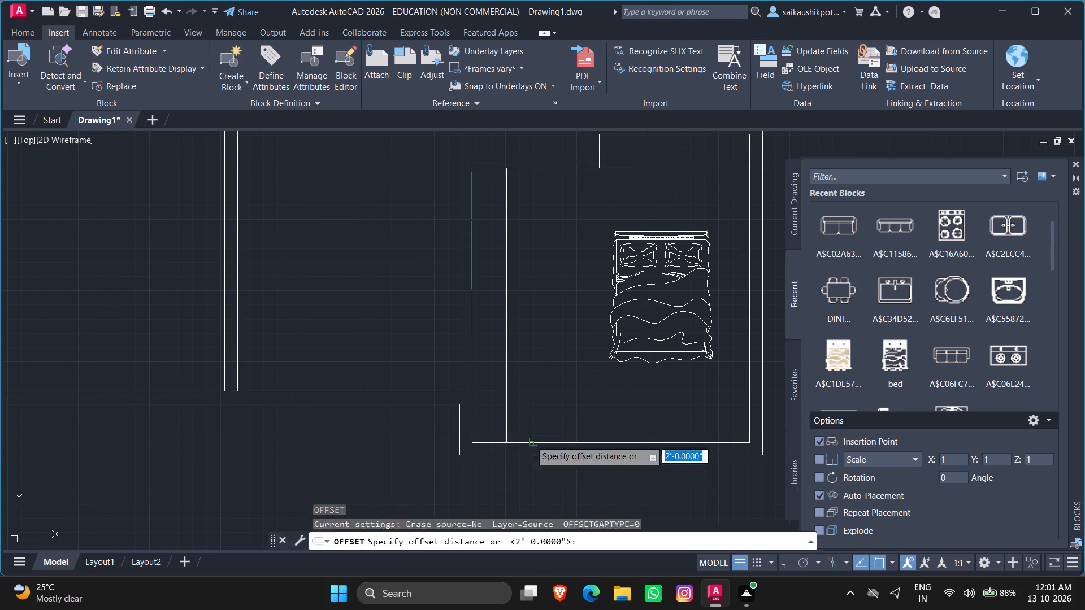
key("8")
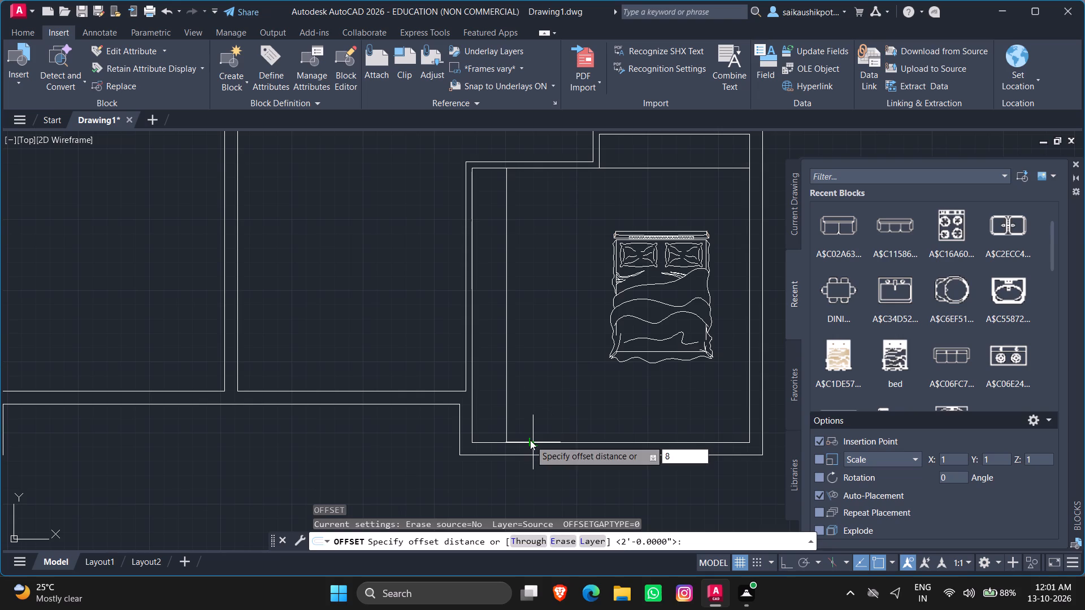
key("apostrophe")
key("Return")
left_click(507, 440)
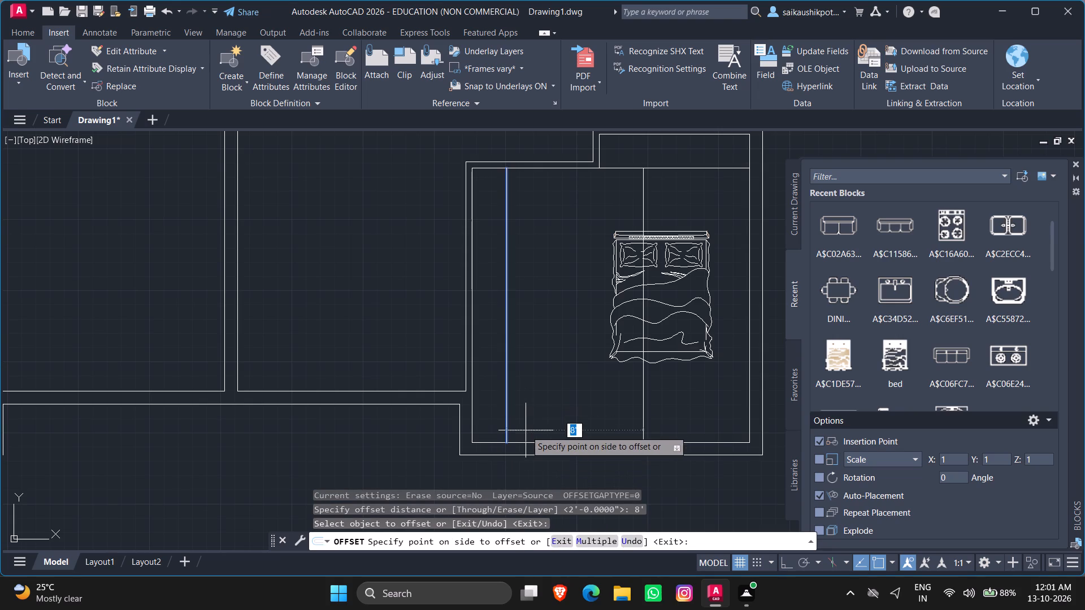
key("Escape")
key("space")
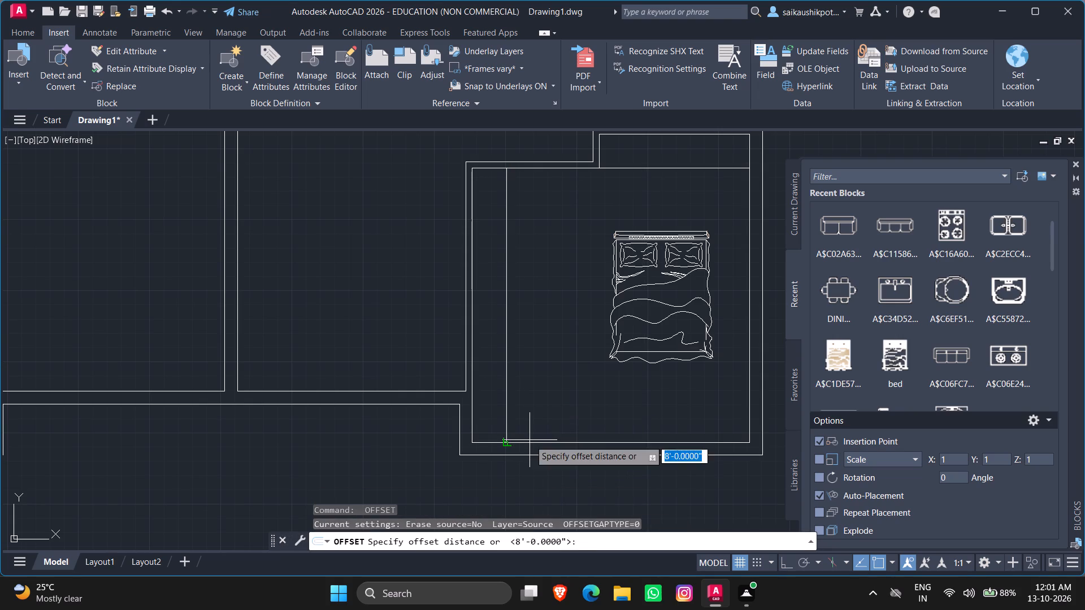
key("space")
left_click(530, 442)
left_click(543, 375)
key("Escape")
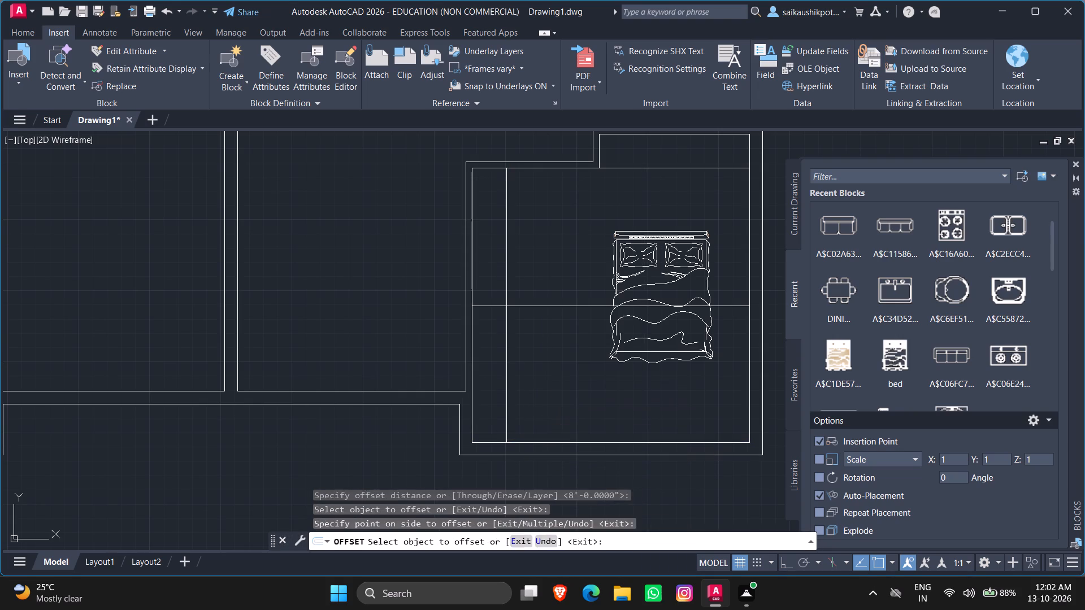
key("Escape")
Trim the 2' offset line above the 8' line and the 8' line between their intersection and the bed.
type("TR")
key("Return")
key("Return")
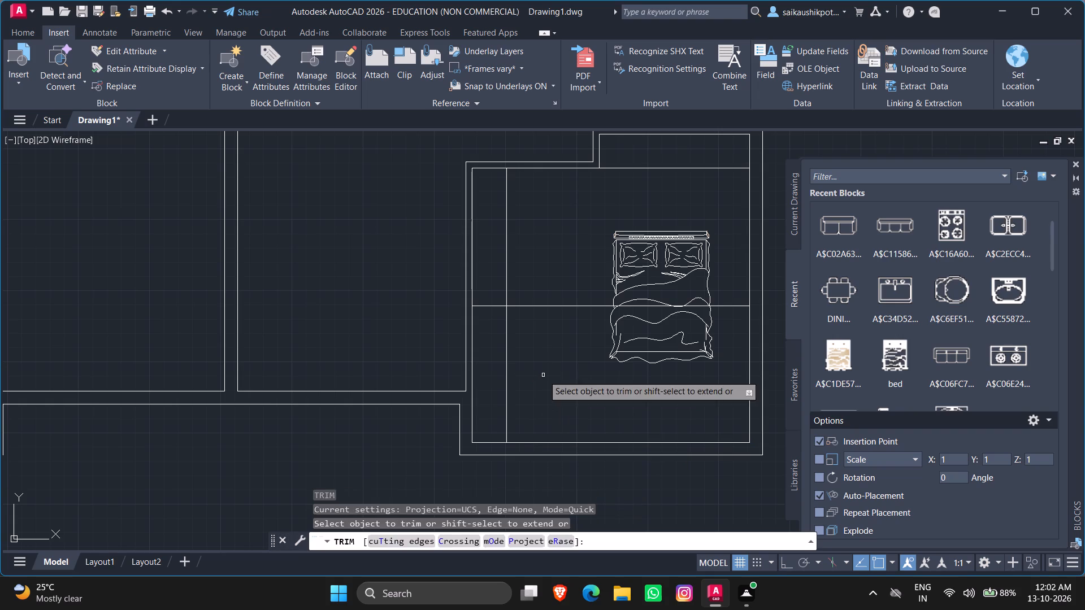
left_click_drag(549, 345, 498, 255)
Trim the remaining pieces of the 8' line across the bed and up to the right inner wall, leaving the 2' by 8' corner rectangle.
scroll(655, 297, "up", 3)
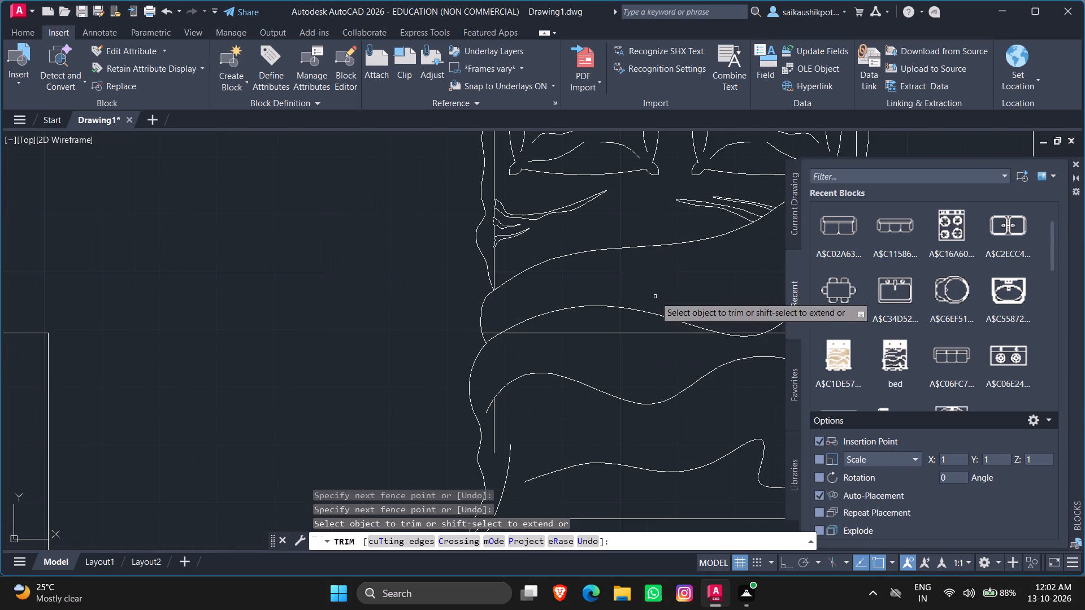
left_click(623, 335)
left_click(526, 354)
left_click(558, 328)
left_click(554, 335)
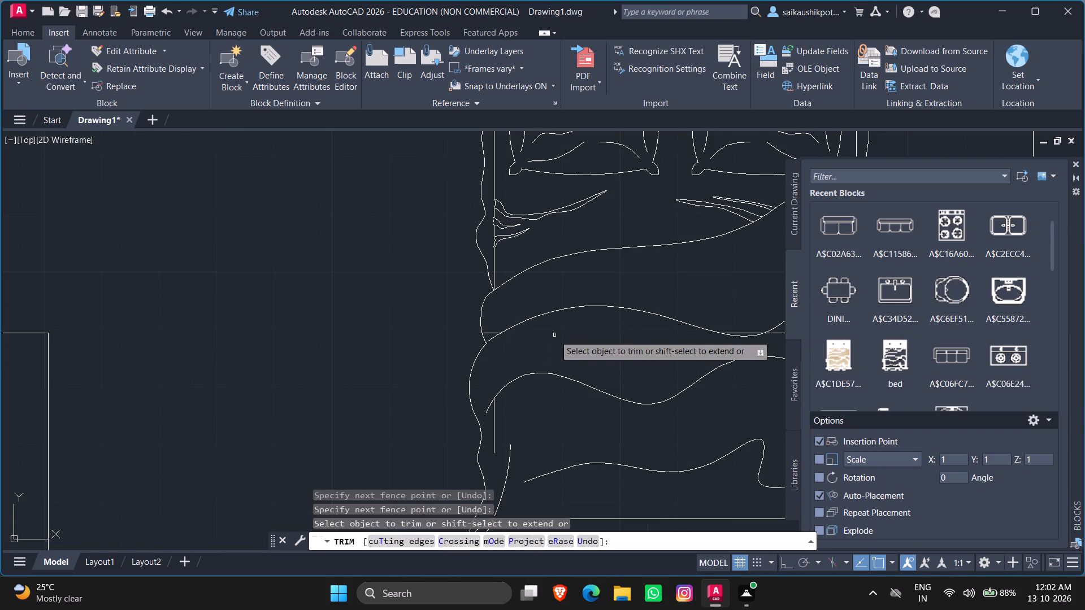
left_click(492, 333)
scroll(208, 308, "down", 3)
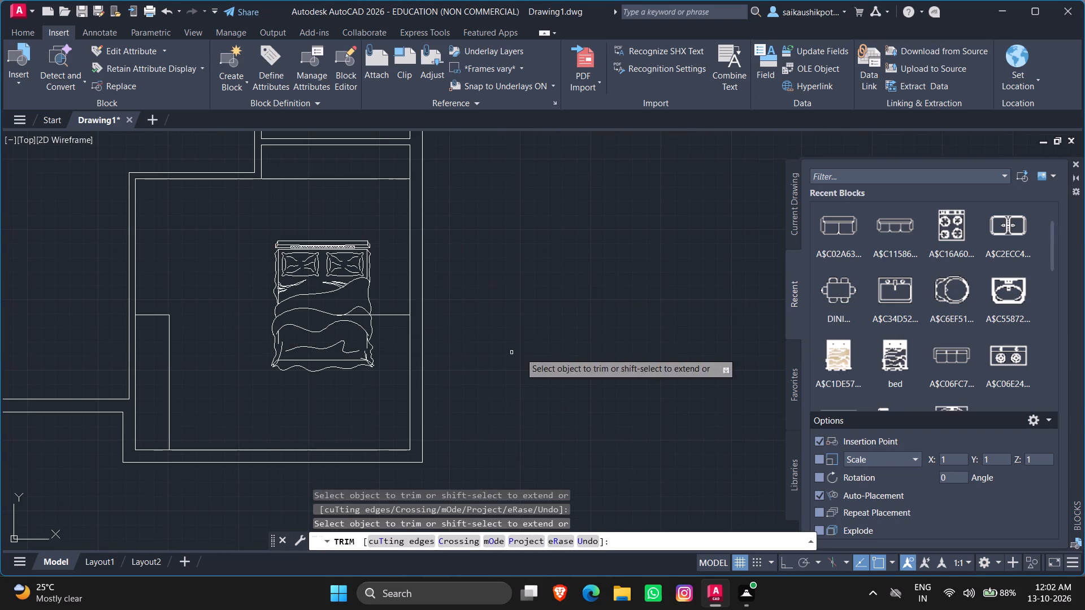
scroll(337, 317, "up", 5)
left_click(324, 294)
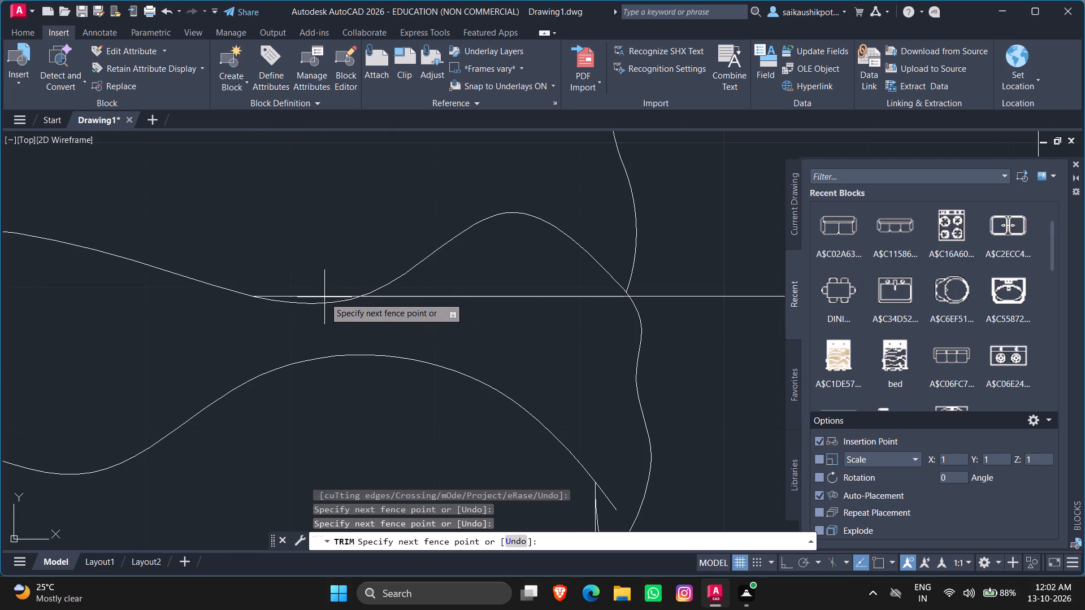
left_click(324, 297)
left_click(423, 297)
left_click_drag(679, 289, 673, 298)
left_click(665, 331)
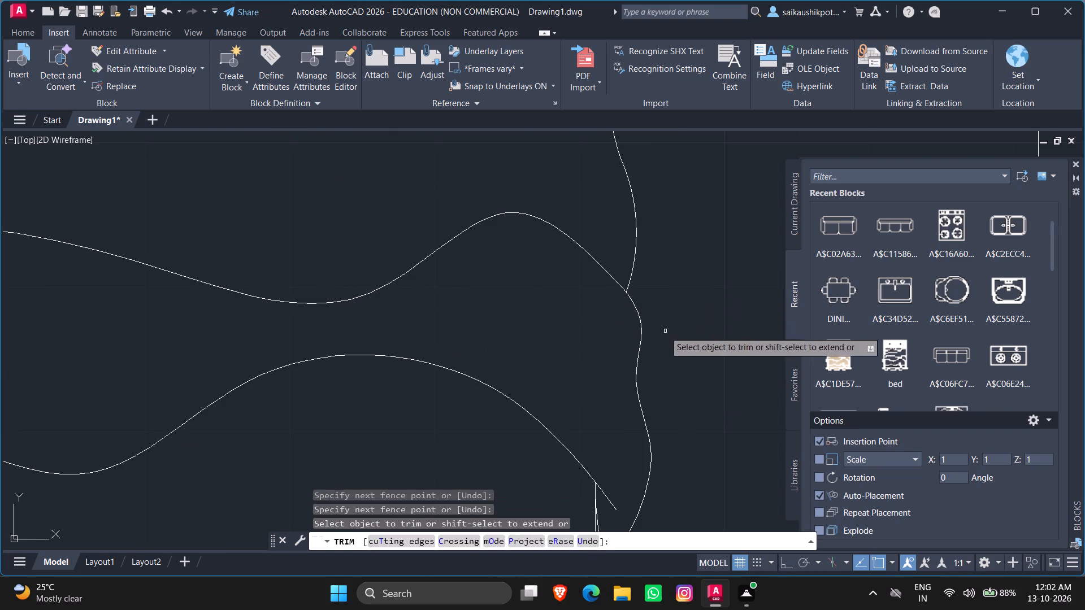
scroll(571, 324, "down", 4)
key("Escape")
key("Escape")
scroll(676, 331, "down", 3)
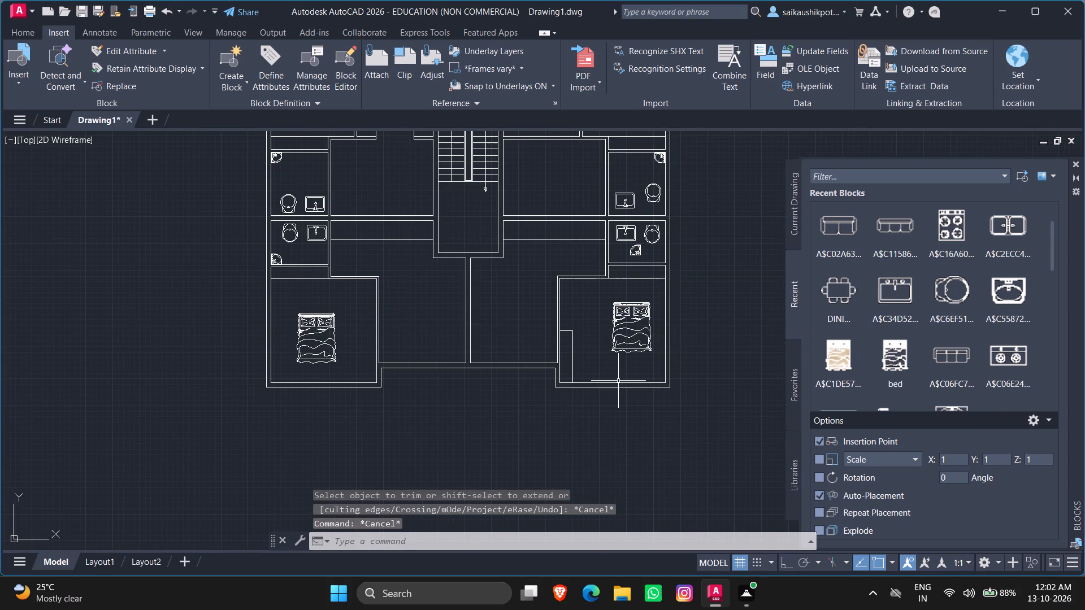
key("Escape")
key("Escape")
Join the two collinear segments of the lower left bedroom's right inner wall line into one line.
scroll(657, 352, "down", 2)
scroll(533, 335, "up", 4)
key("Escape")
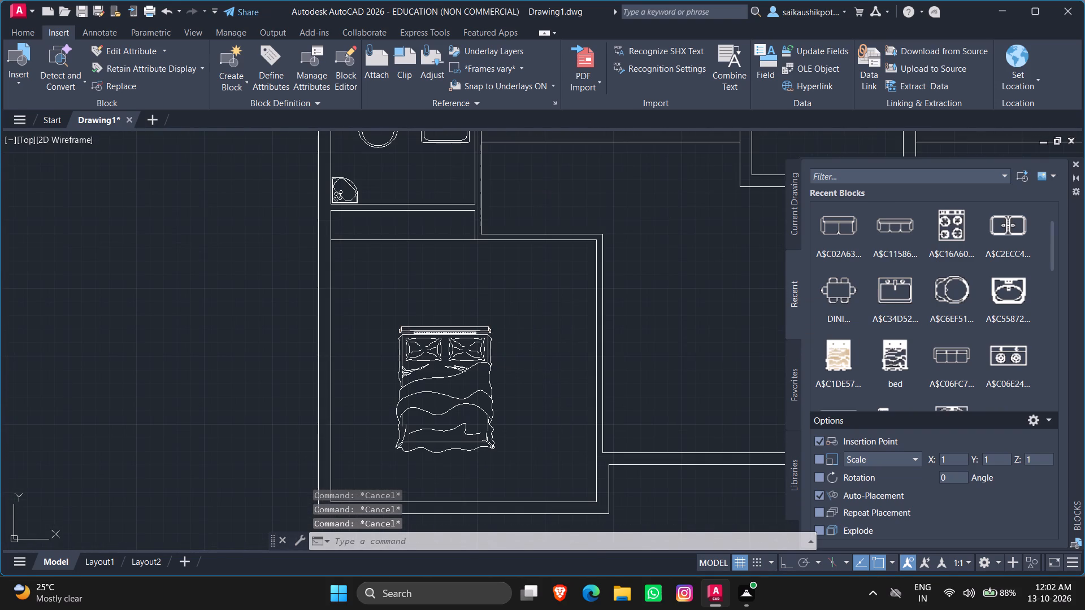
key("Escape")
scroll(516, 338, "down", 3)
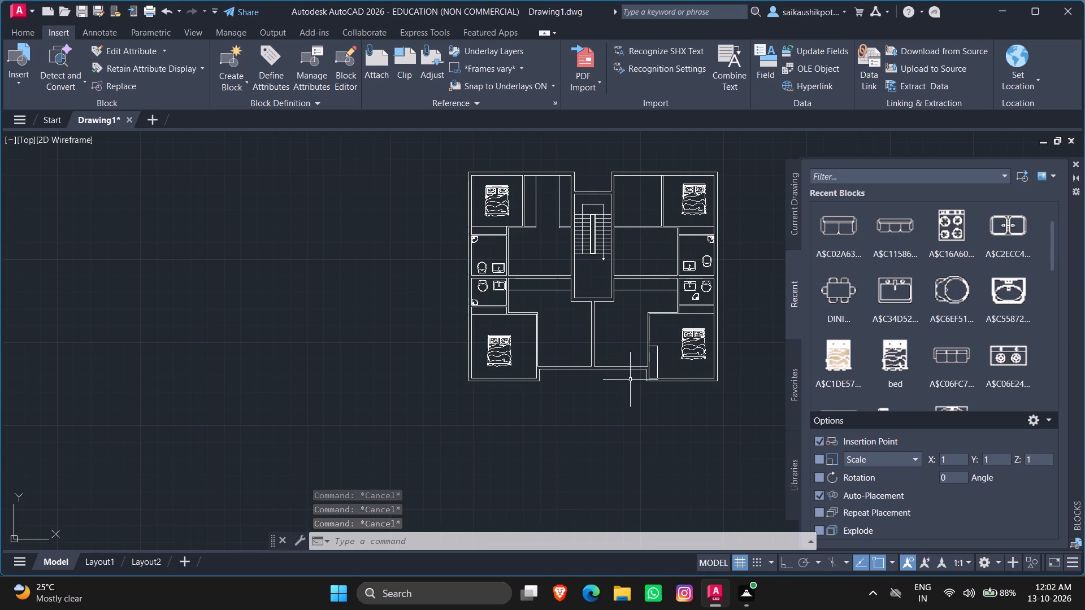
scroll(642, 393, "down", 1)
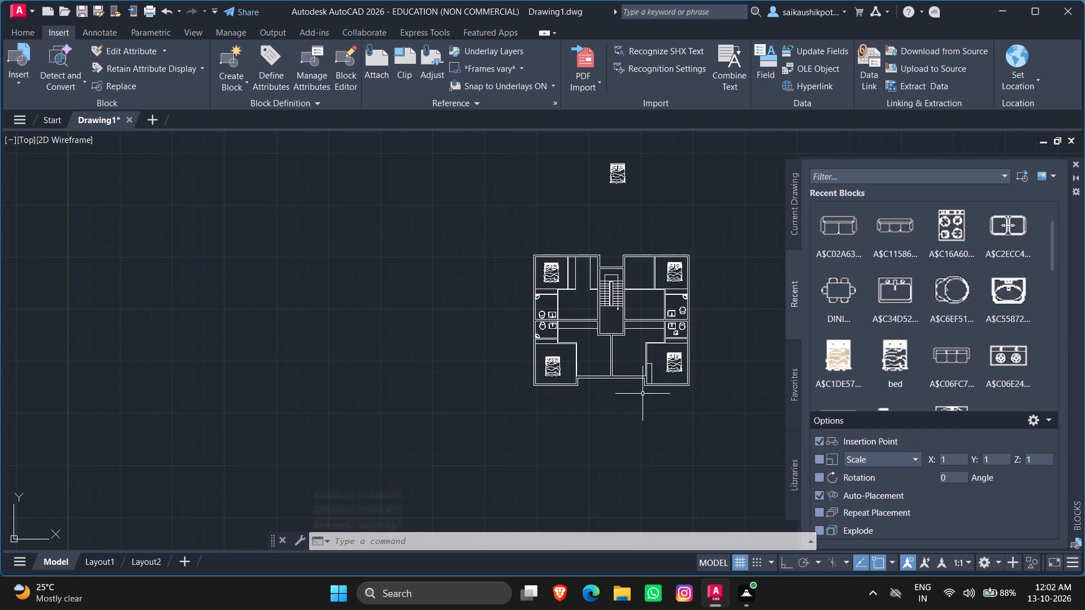
scroll(602, 379, "up", 2)
scroll(509, 360, "up", 2)
key("Escape")
key("Escape")
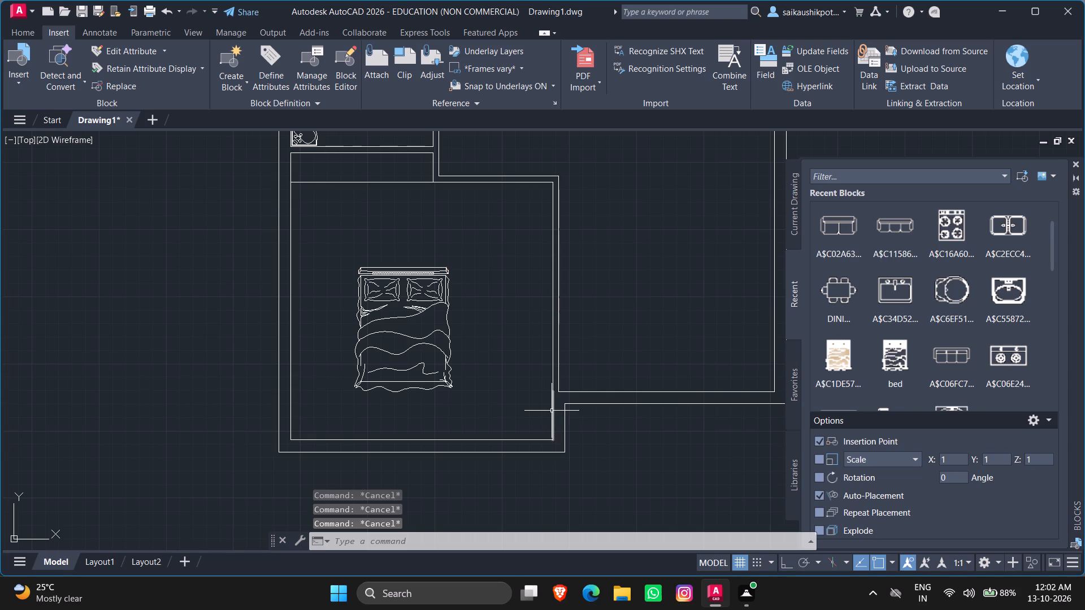
left_click(553, 412)
left_click(552, 377)
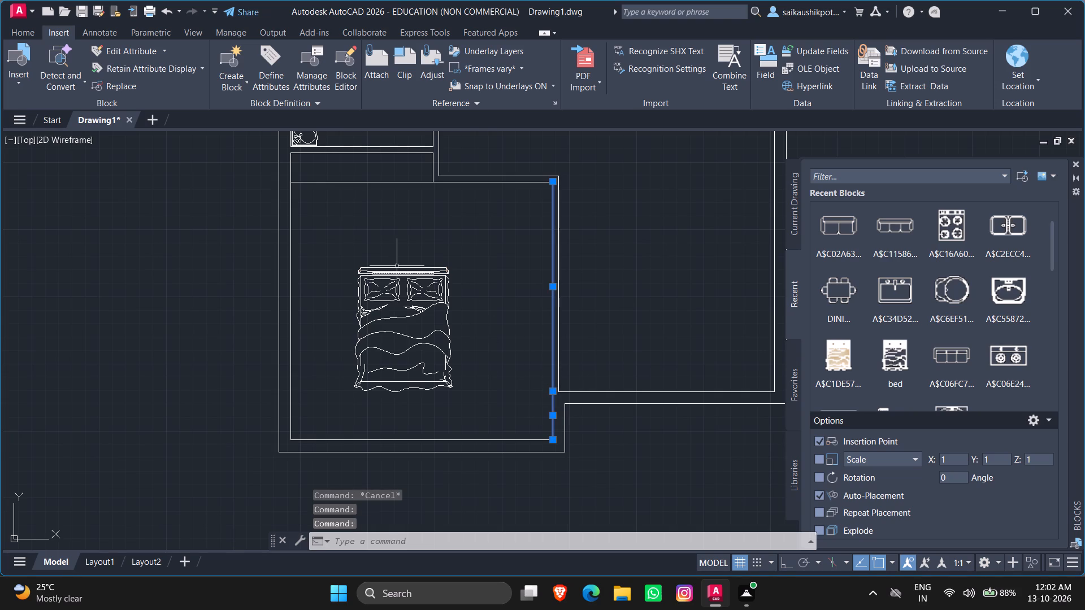
type("JOIN")
key("Return")
key("Escape")
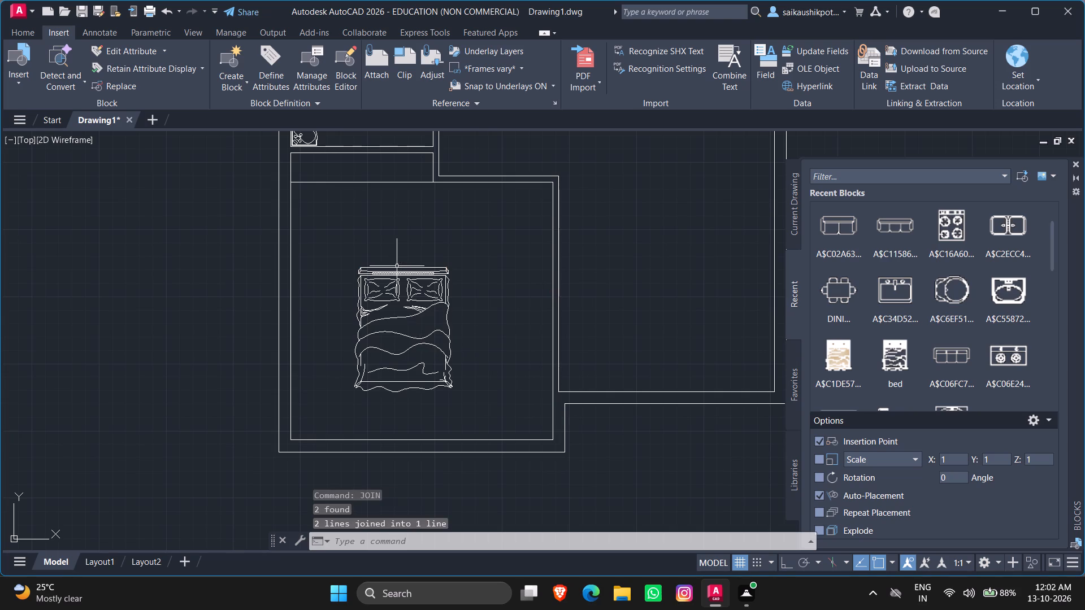
key("Escape")
key("Escape")
Offset the lower left bedroom's right inner wall line 2' into the room.
key("o")
key("Return")
type("2;")
key("BackSpace")
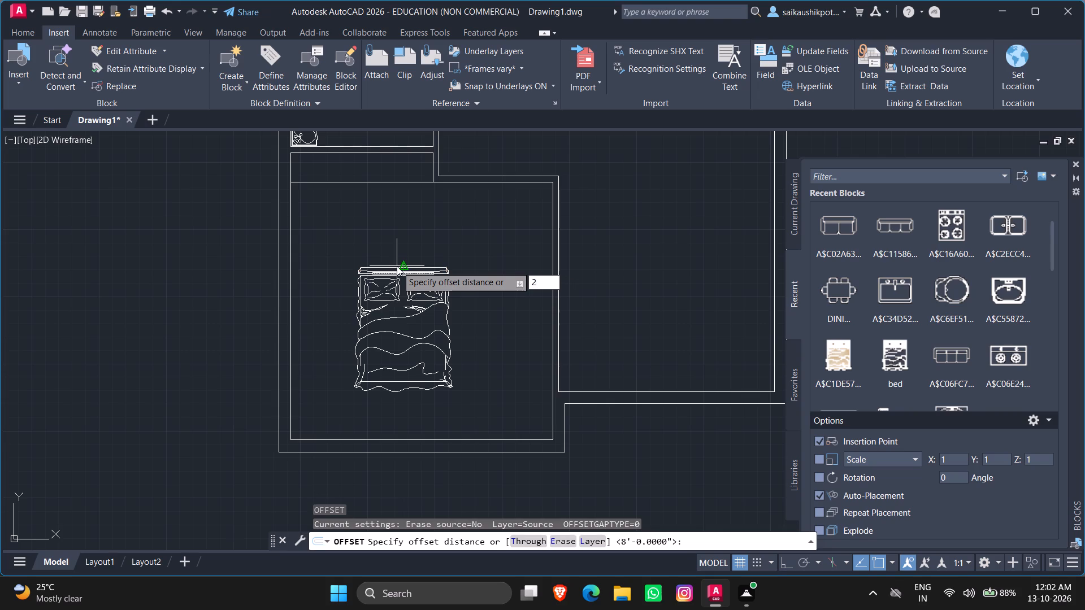
key("apostrophe")
key("Return")
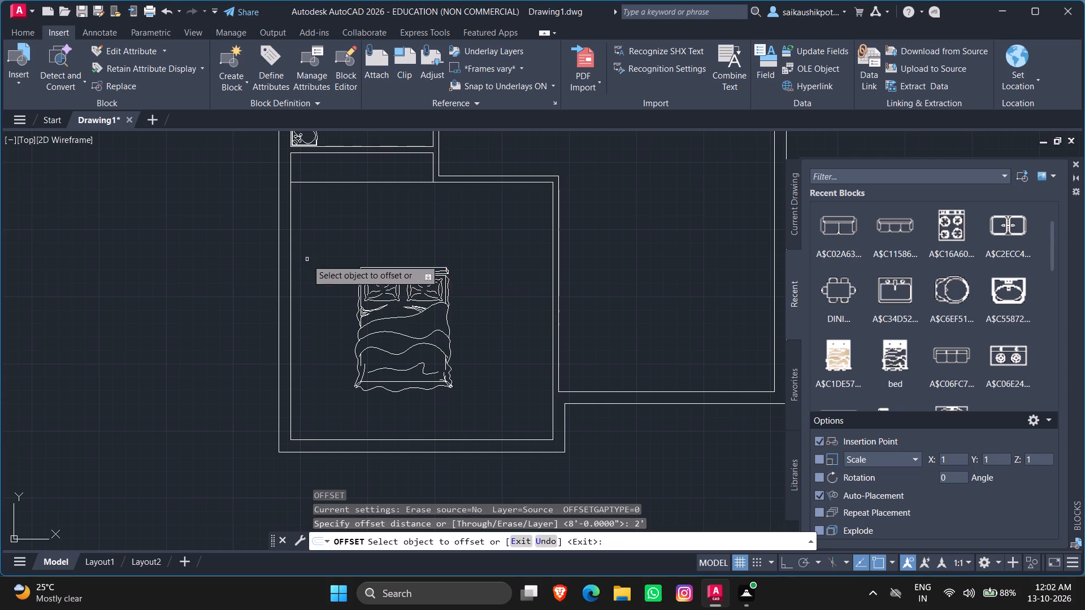
left_click(552, 408)
left_click(520, 408)
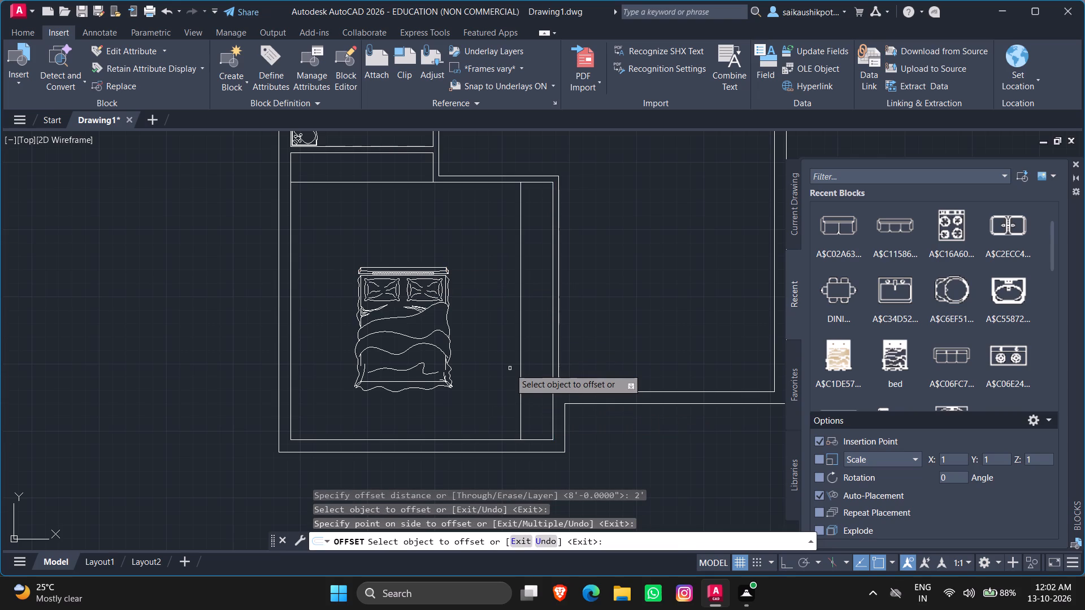
Offset the lower left bedroom's bottom inner wall line 8' up into the room.
key("Escape")
key("Escape")
key("o")
key("Return")
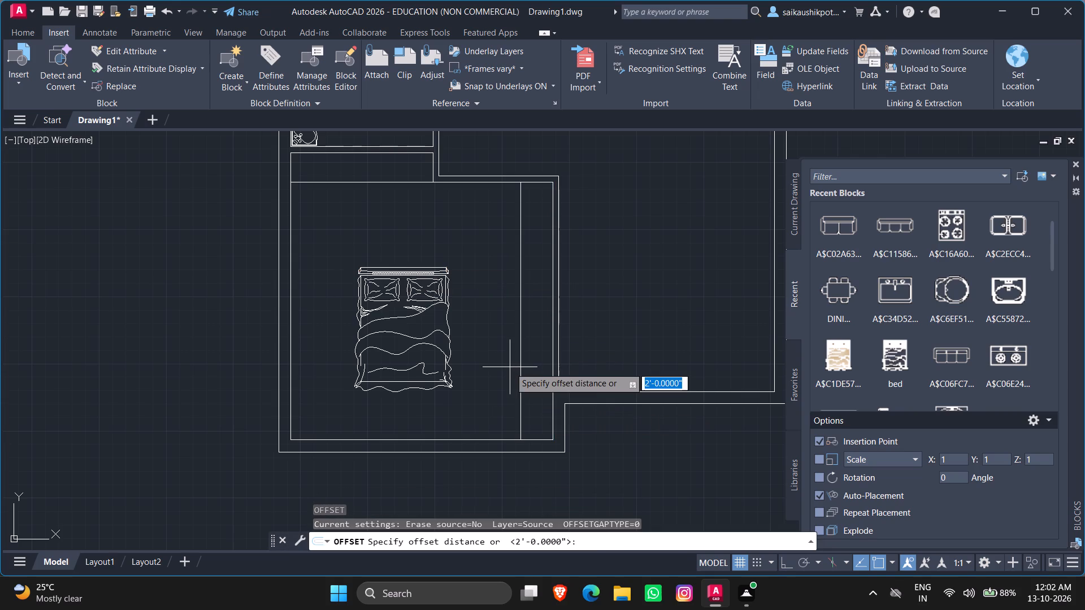
key("8")
key("apostrophe")
key("Return")
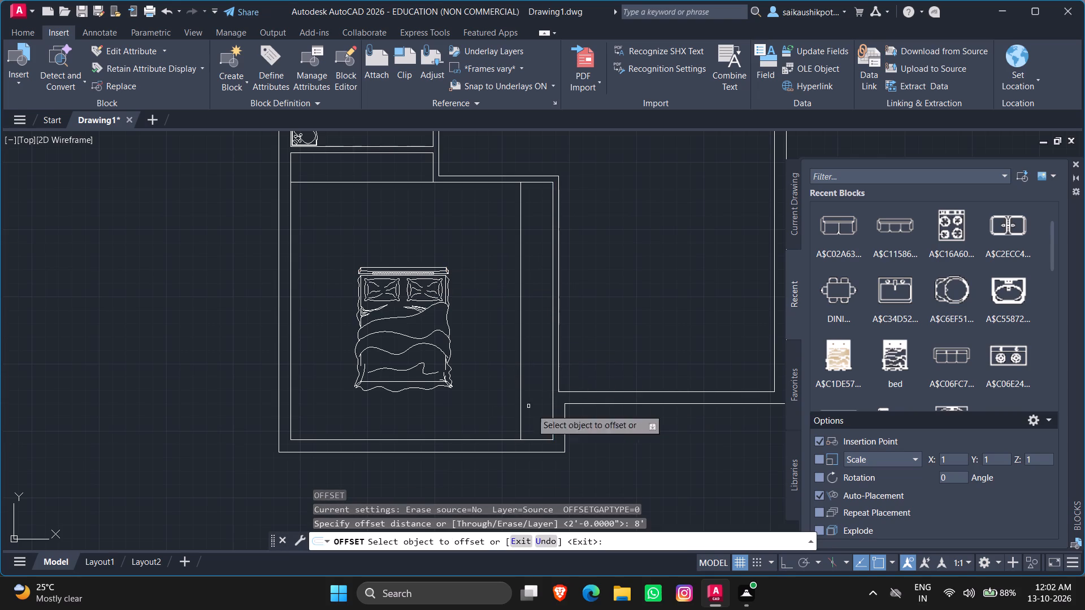
left_click(536, 441)
left_click(540, 354)
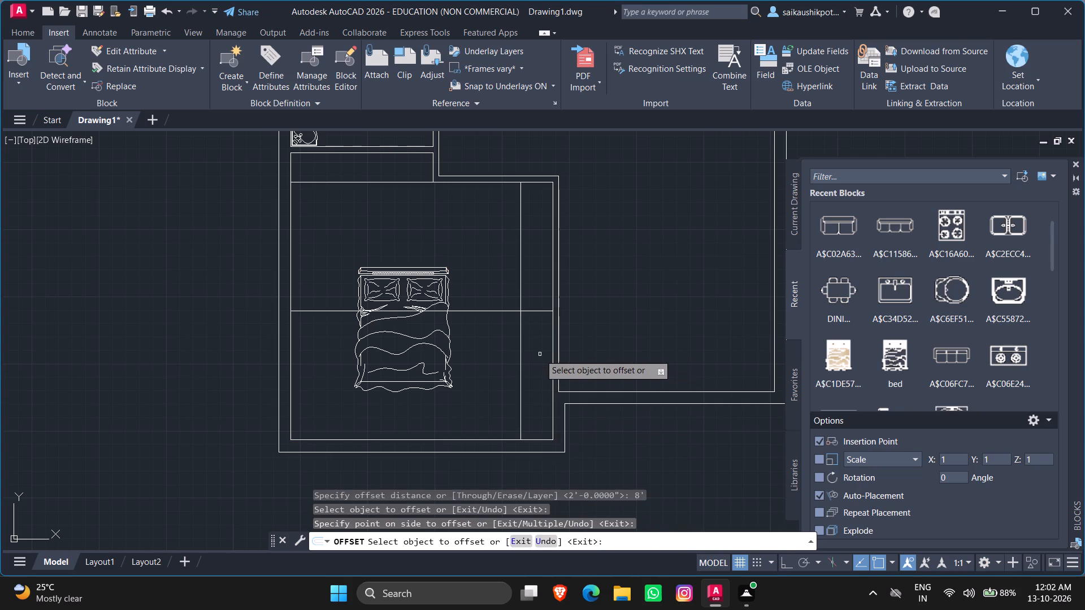
key("Escape")
key("Escape")
key("Escape")
Trim the 8' line between the bed and the 2' offset line, and the 2' line above their intersection.
type("TR")
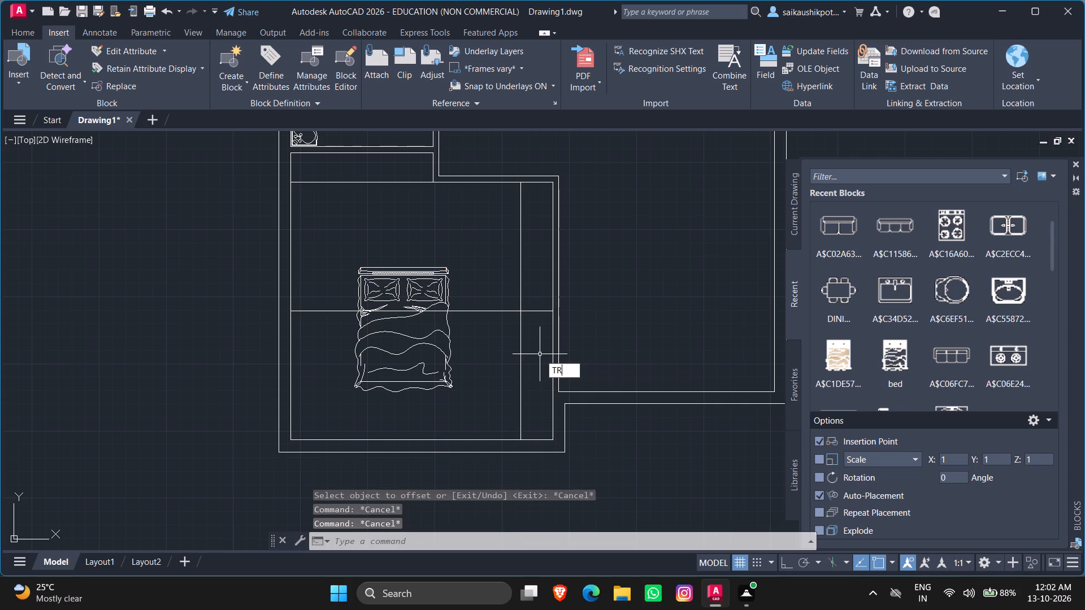
key("Return")
key("Return")
left_click(489, 332)
left_click(490, 296)
left_click(530, 269)
left_click(509, 276)
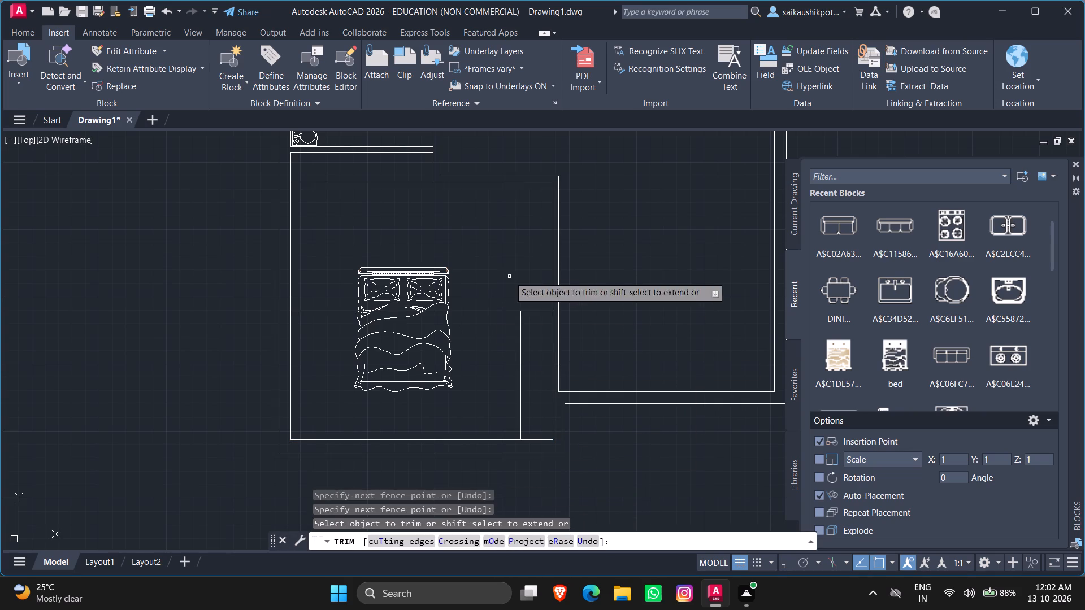
Trim the pieces of the 8' line that cross the middle and right part of the lower left bedroom's bed.
scroll(446, 316, "up", 5)
left_click_drag(386, 254, 377, 291)
scroll(377, 291, "down", 4)
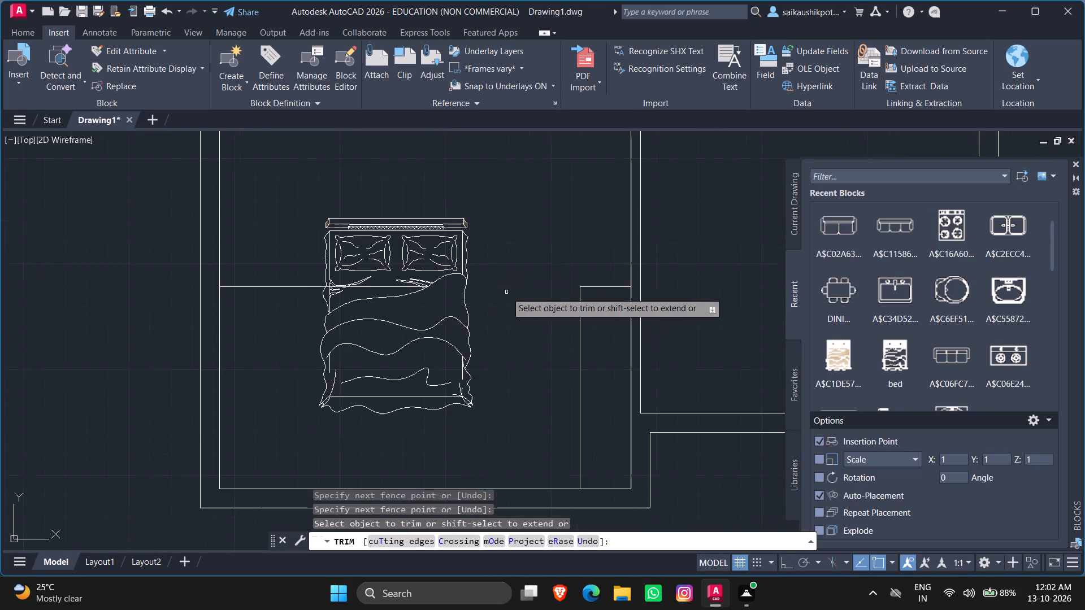
scroll(370, 298, "up", 4)
left_click_drag(445, 224, 425, 265)
scroll(548, 263, "down", 1)
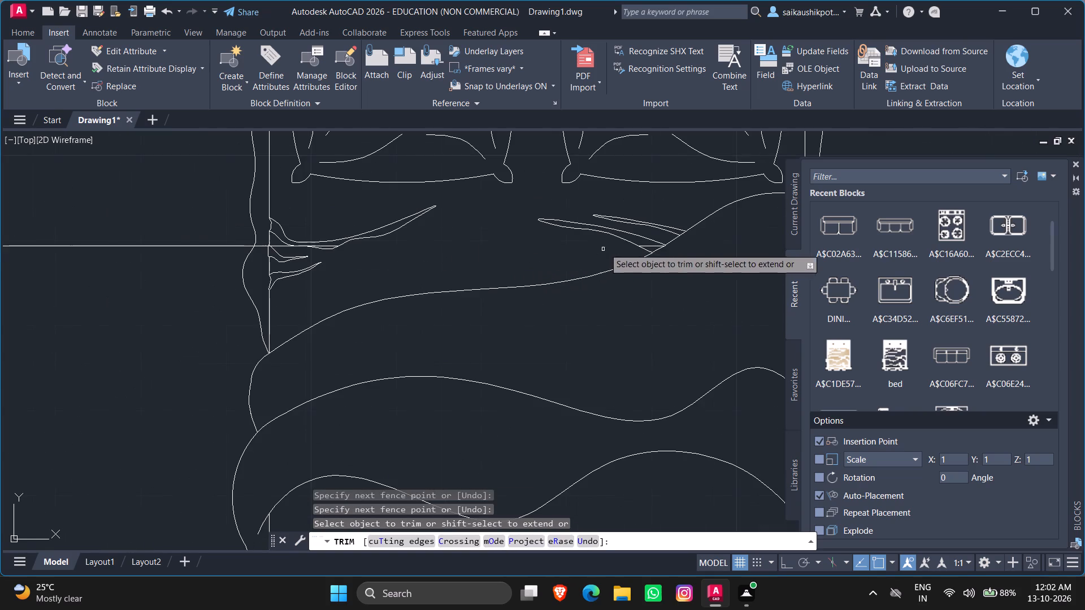
scroll(672, 238, "up", 3)
left_click_drag(631, 236, 620, 262)
scroll(641, 256, "down", 4)
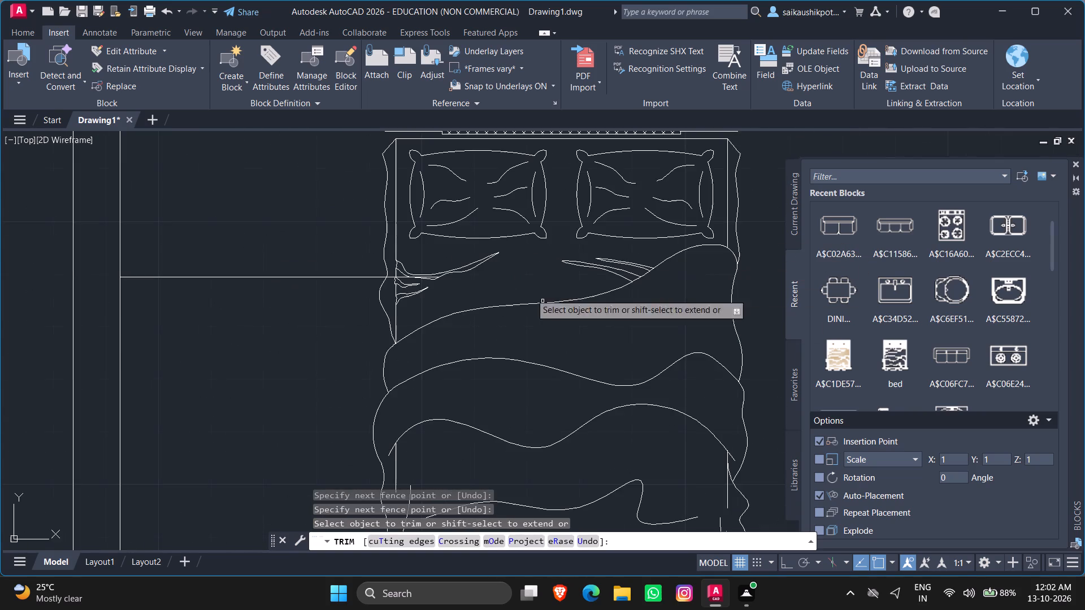
Trim the remaining pieces of the 8' line at the bed's left edge and out to the left inner wall, leaving the 2' by 8' corner rectangle.
scroll(413, 290, "up", 4)
left_click_drag(372, 219, 380, 250)
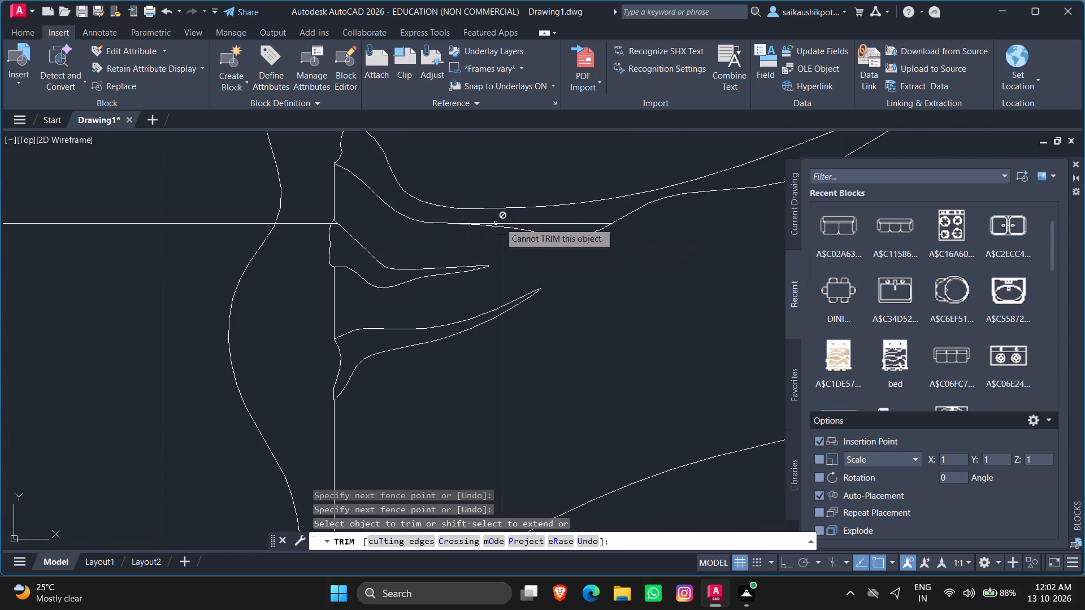
left_click(542, 229)
left_click(549, 220)
left_click_drag(313, 215, 318, 260)
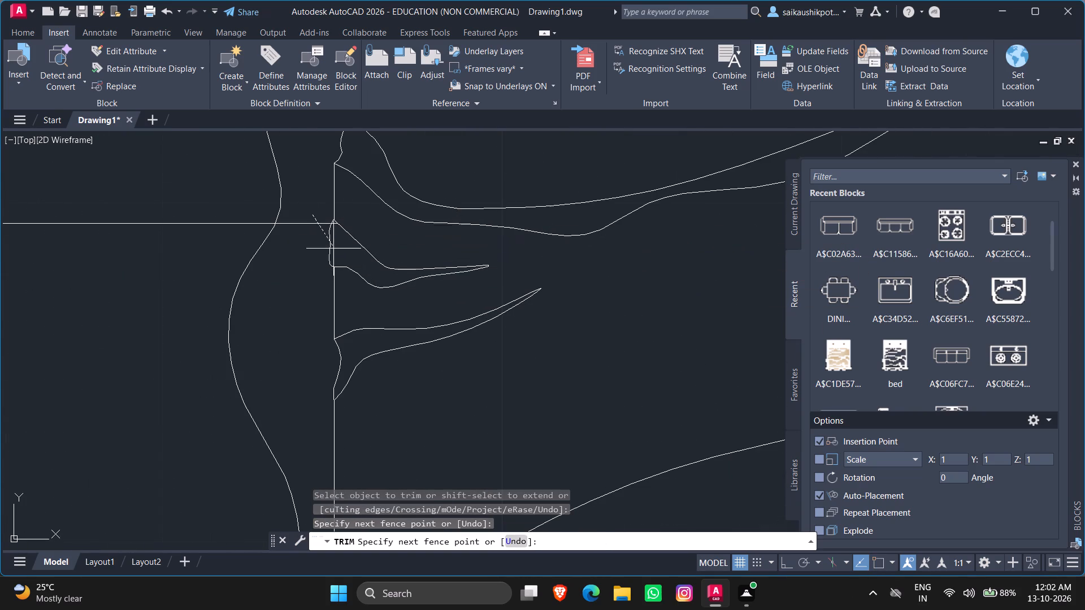
left_click_drag(318, 260, 196, 224)
scroll(271, 260, "down", 5)
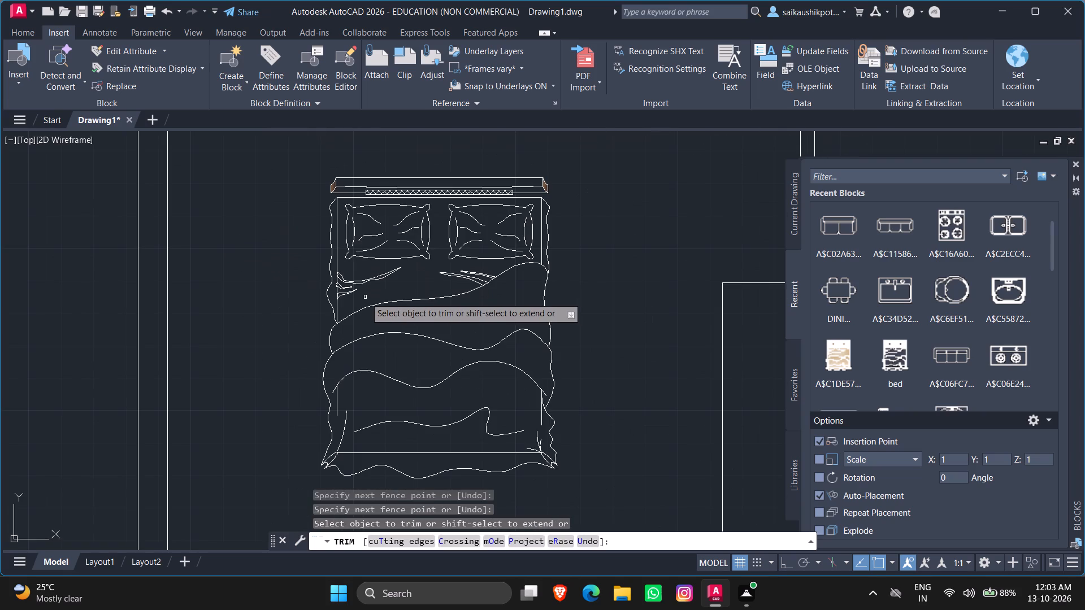
scroll(383, 347, "down", 2)
scroll(497, 396, "down", 1)
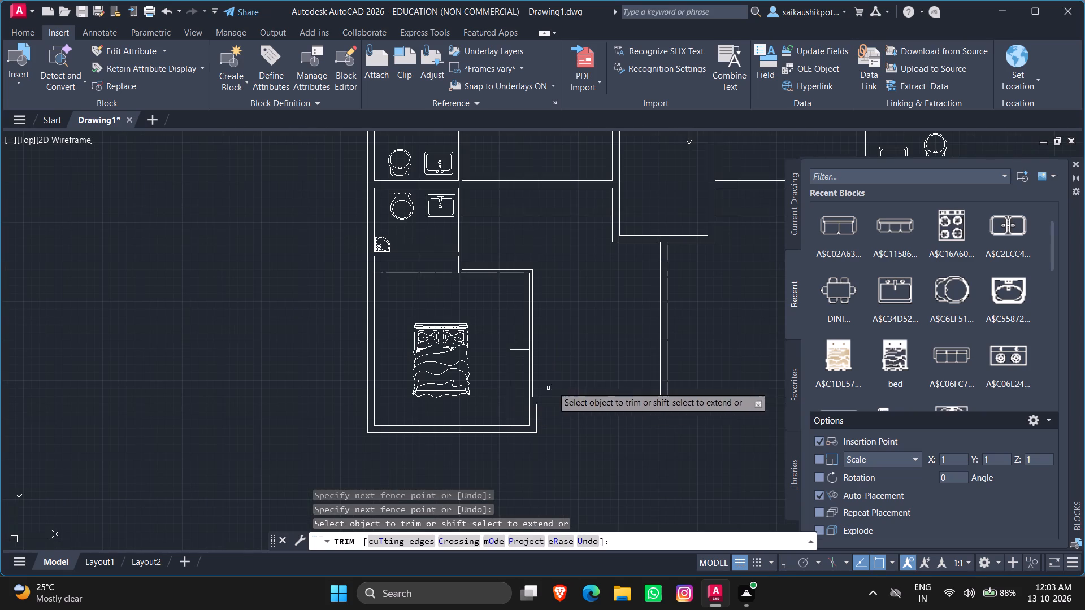
key("Escape")
key("Escape")
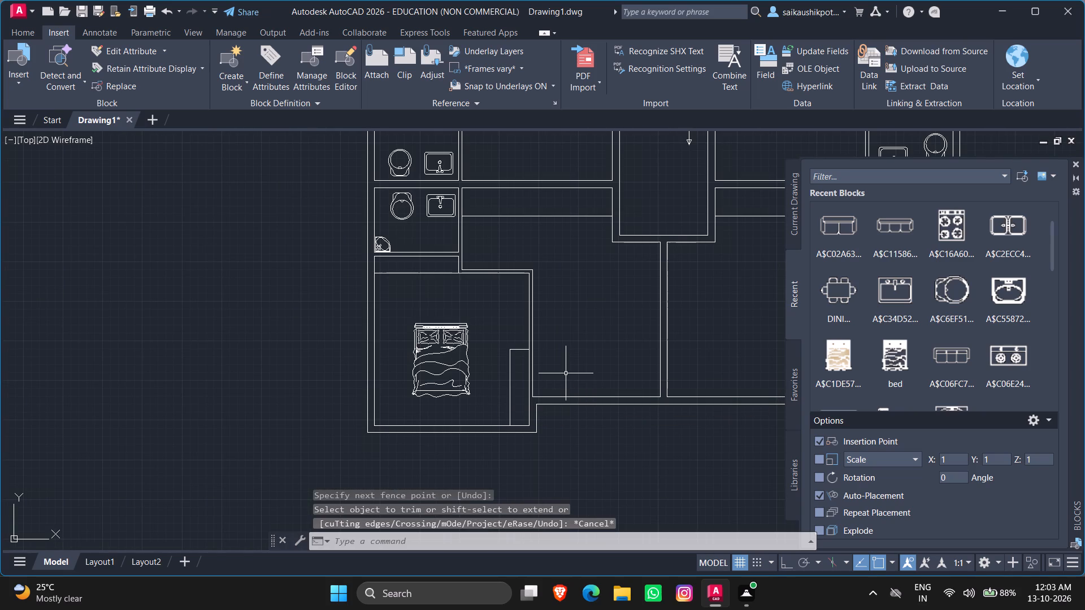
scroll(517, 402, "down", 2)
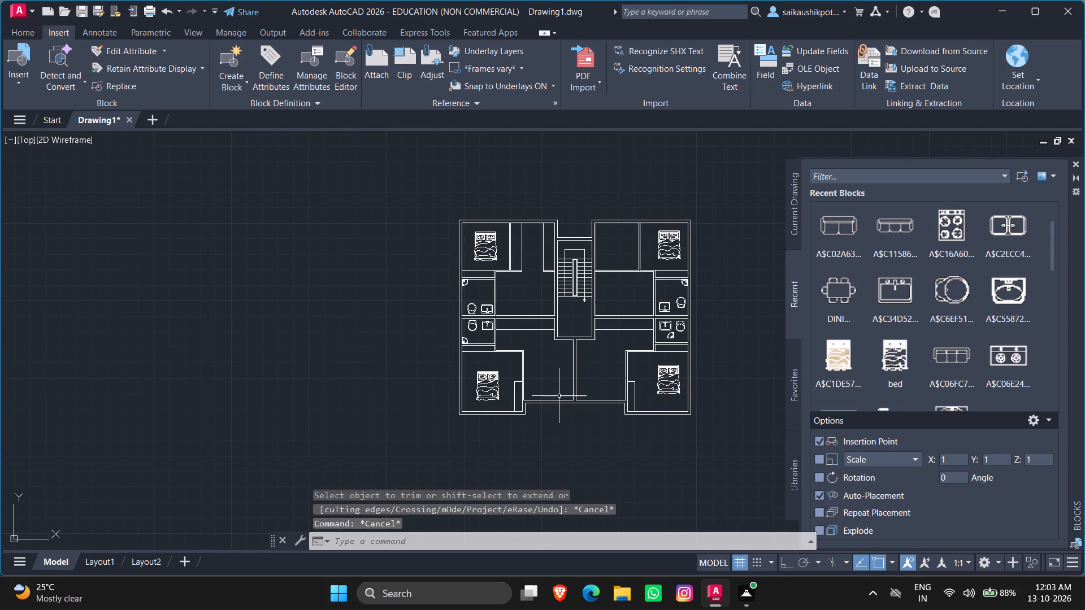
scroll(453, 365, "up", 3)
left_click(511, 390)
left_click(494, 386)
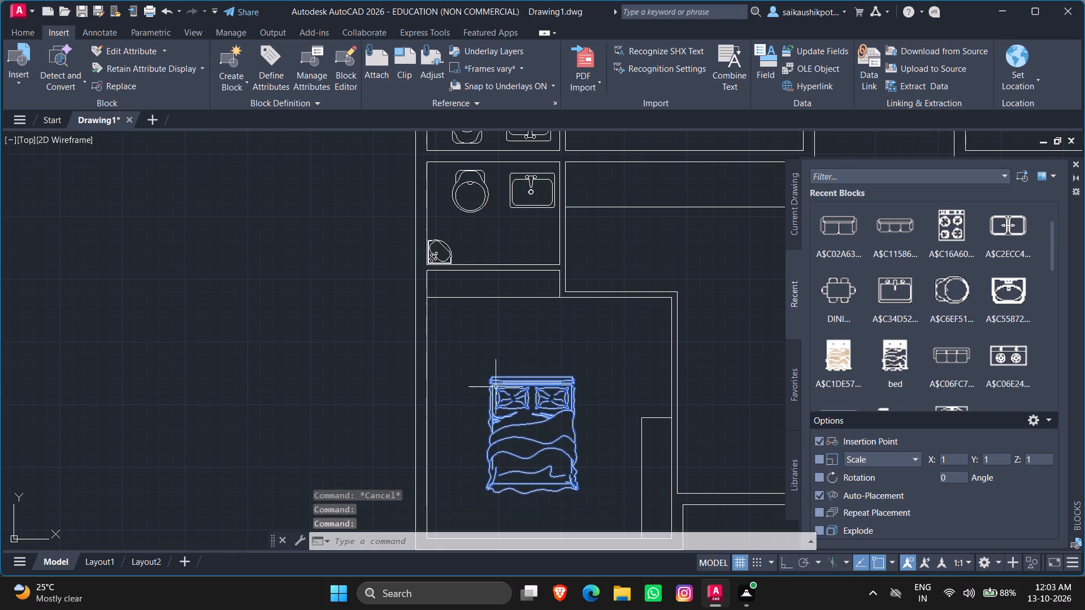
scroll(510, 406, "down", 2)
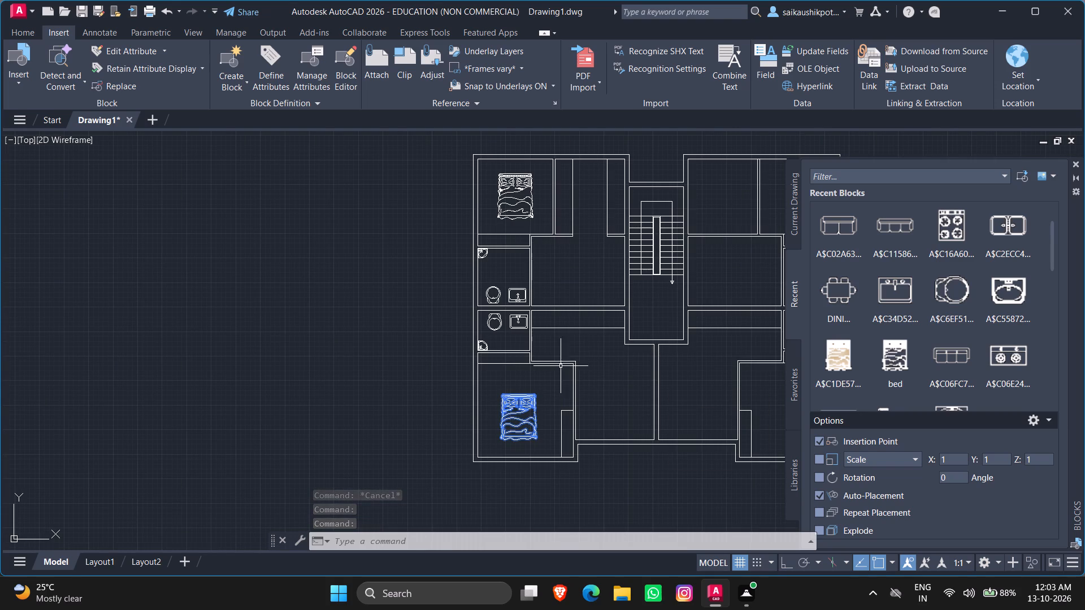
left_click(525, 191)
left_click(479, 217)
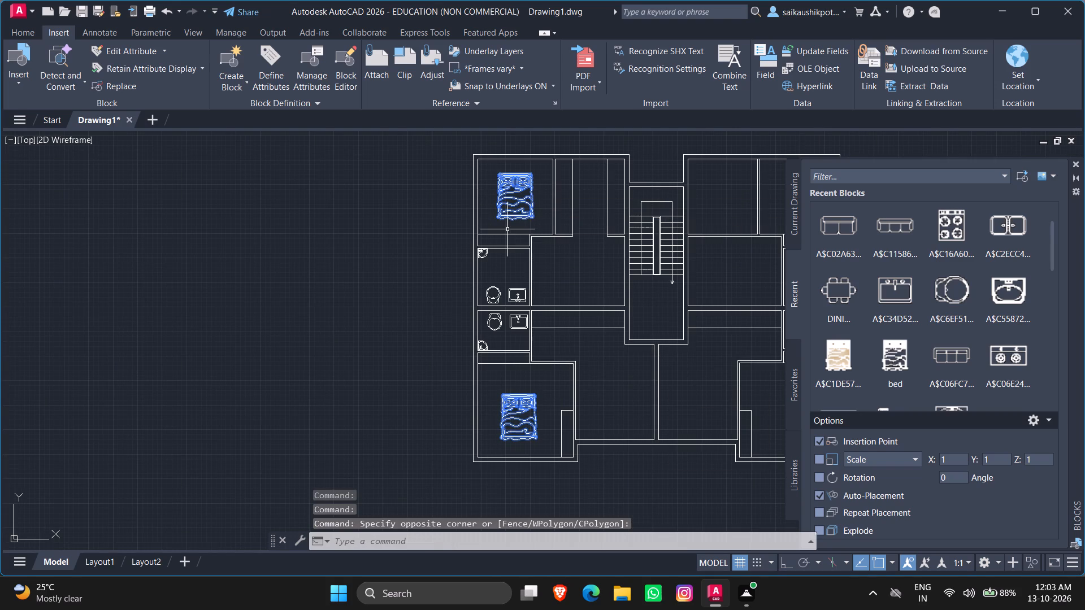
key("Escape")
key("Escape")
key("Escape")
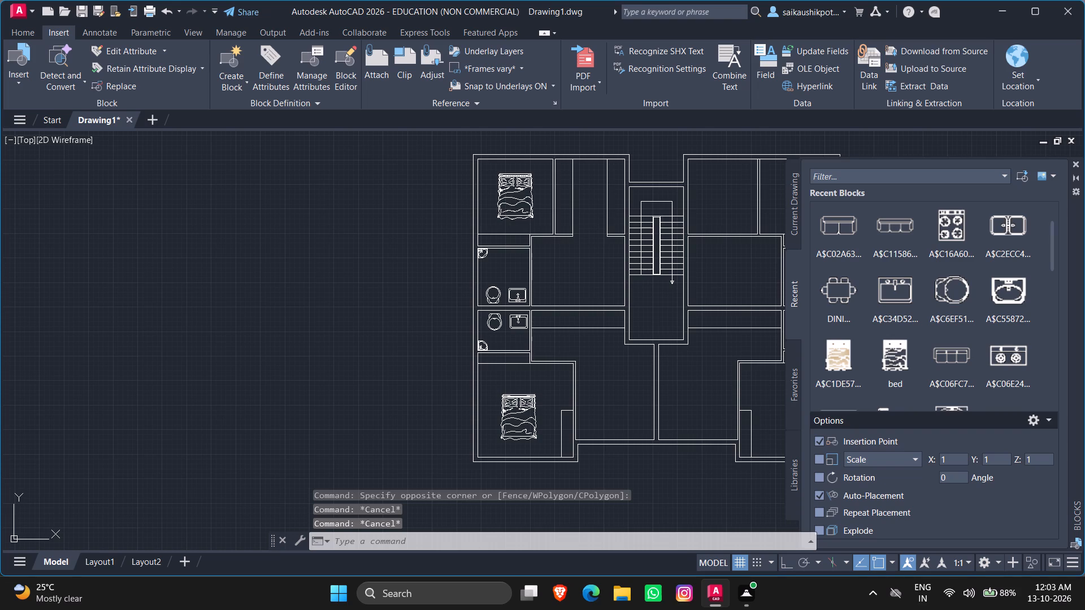
Insert the four-burner stove block between the two counter lines of the small room beside the upper left bedroom.
scroll(531, 320, "down", 1)
scroll(513, 197, "up", 4)
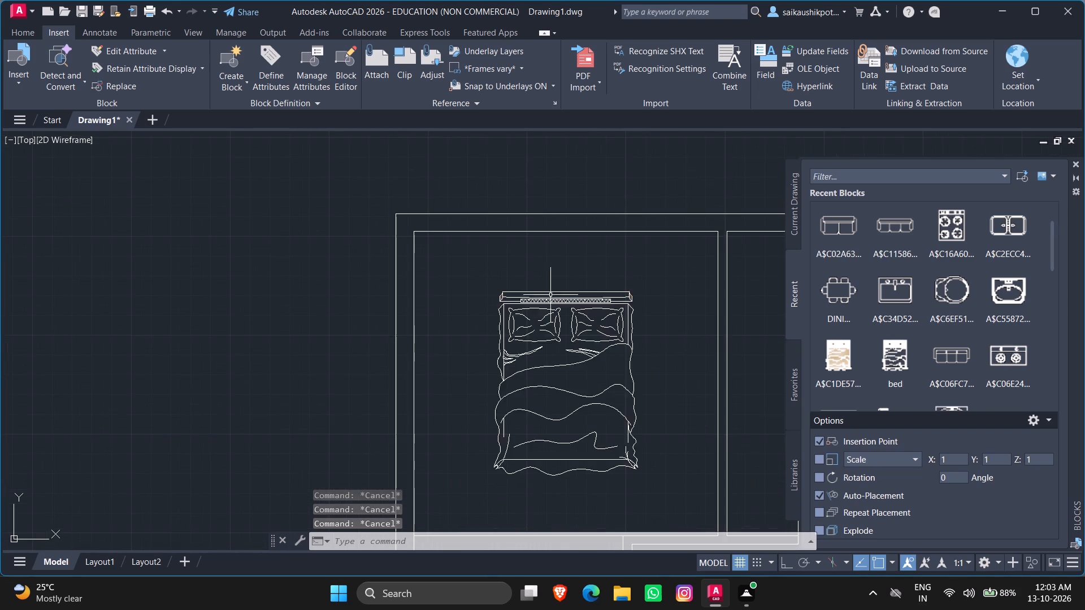
scroll(498, 286, "down", 2)
left_click(952, 234)
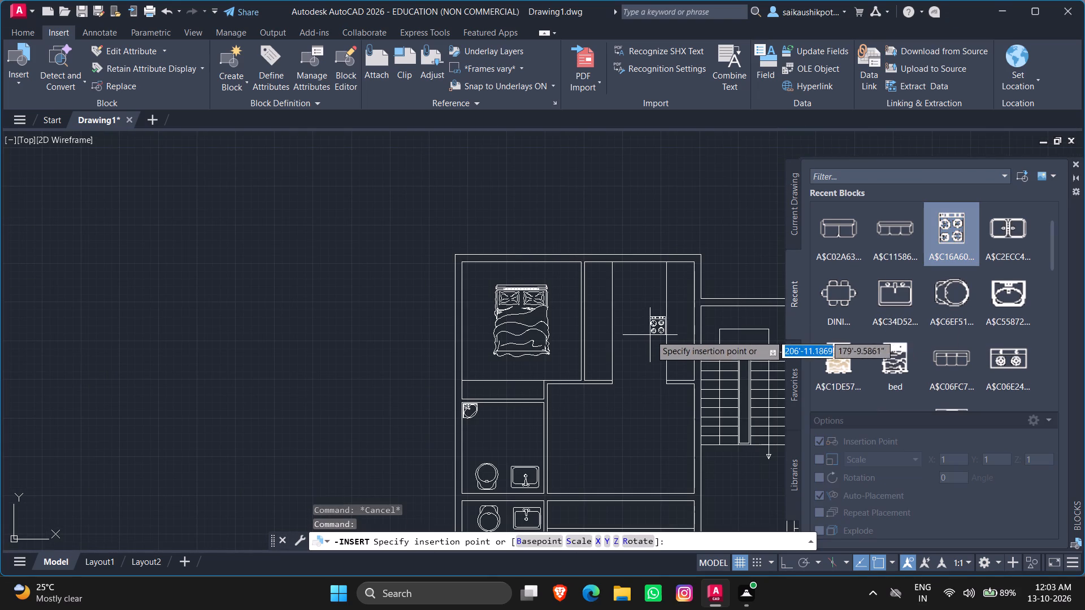
scroll(688, 338, "up", 3)
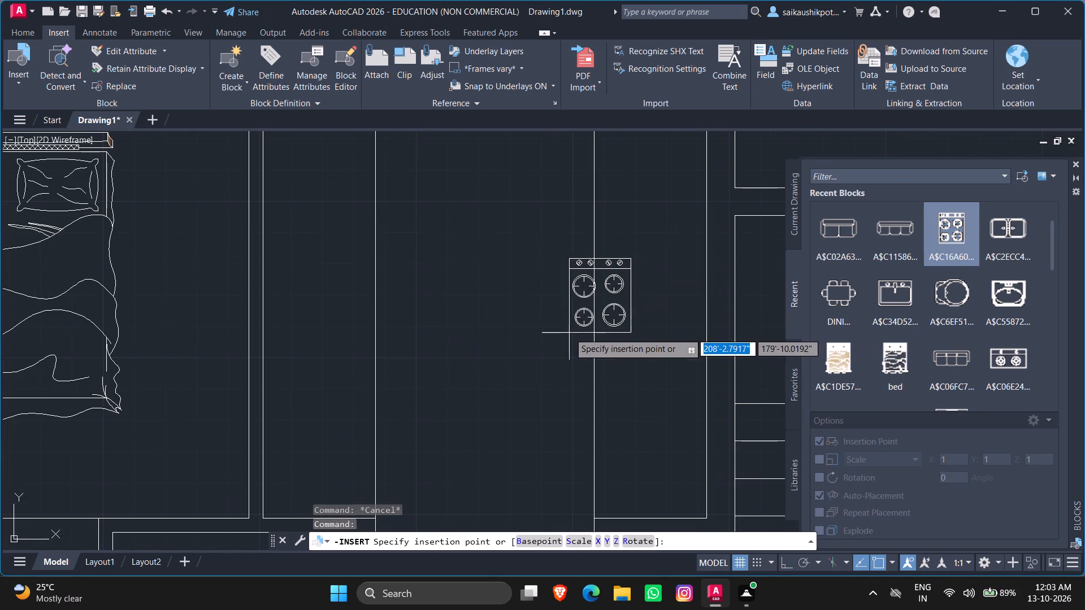
left_click(499, 332)
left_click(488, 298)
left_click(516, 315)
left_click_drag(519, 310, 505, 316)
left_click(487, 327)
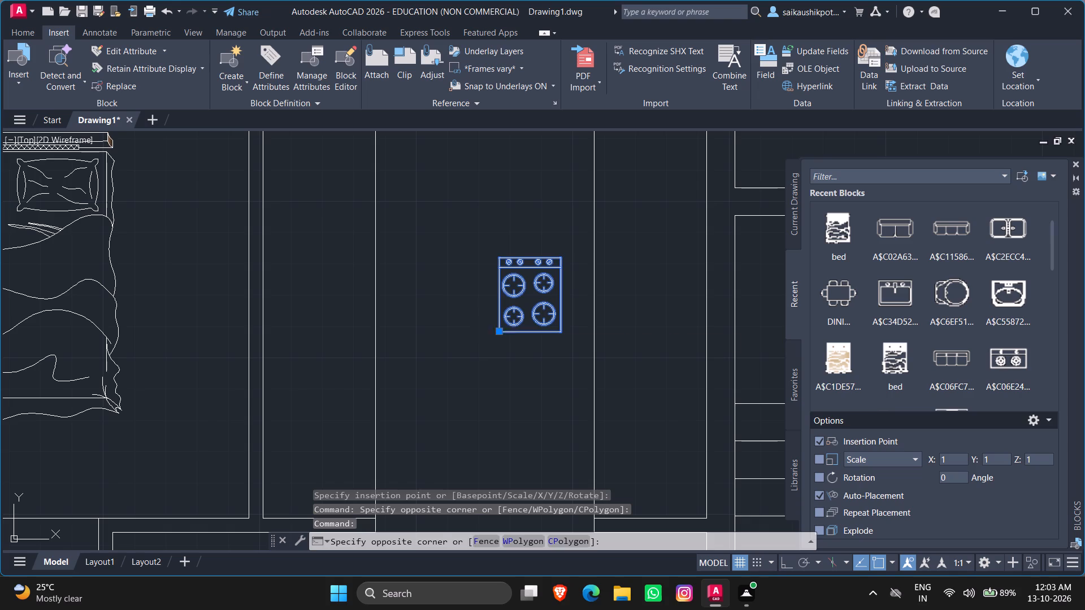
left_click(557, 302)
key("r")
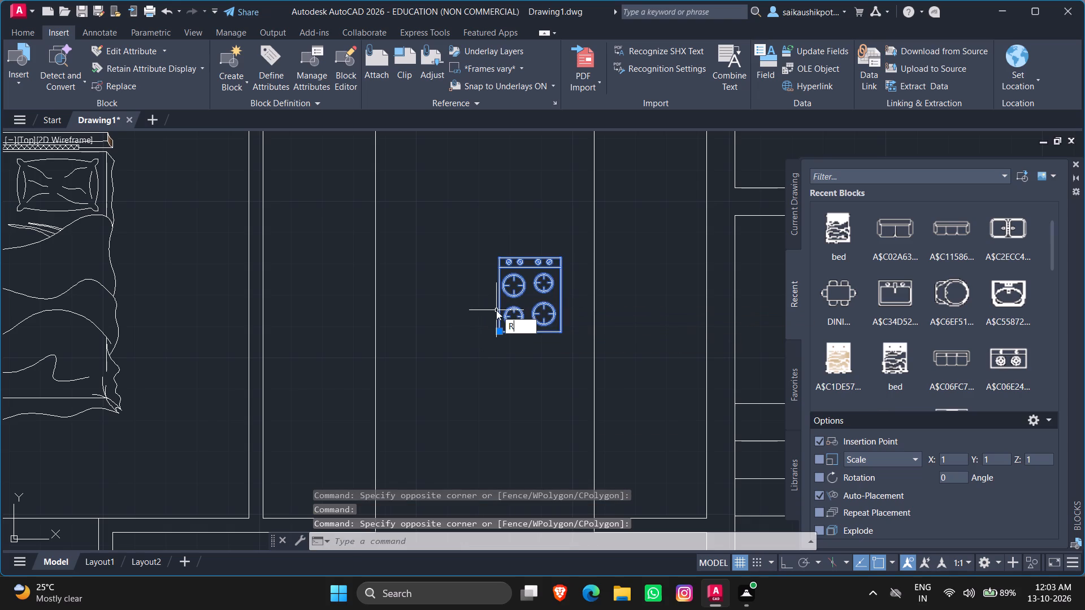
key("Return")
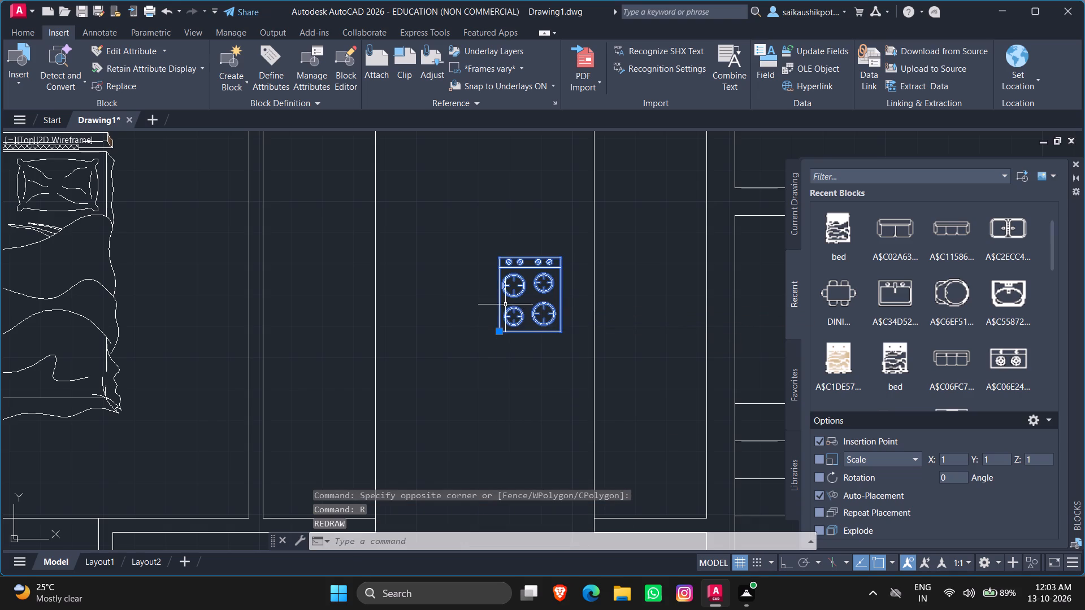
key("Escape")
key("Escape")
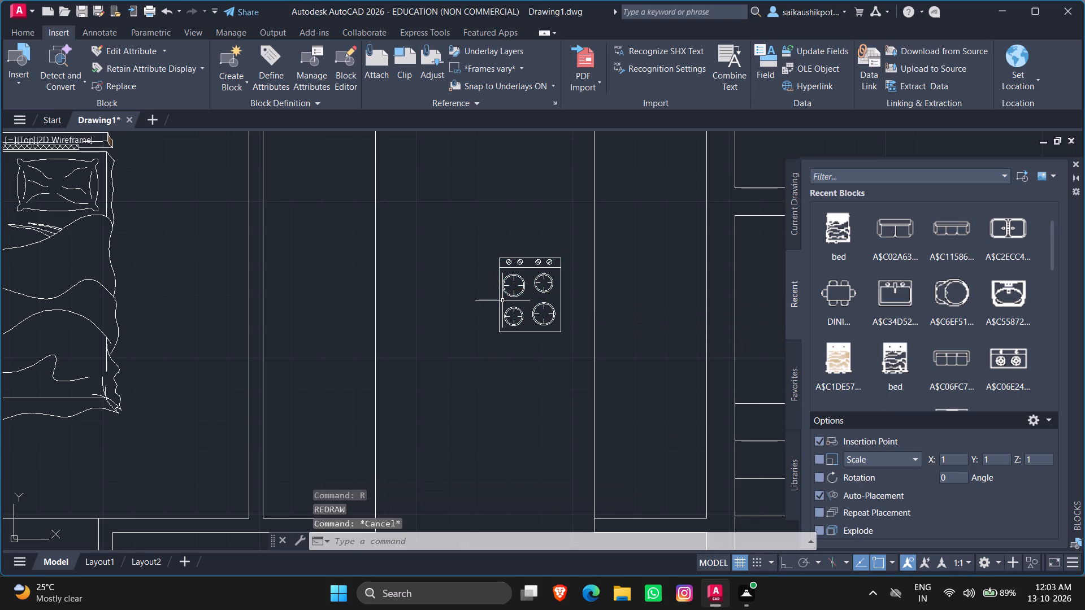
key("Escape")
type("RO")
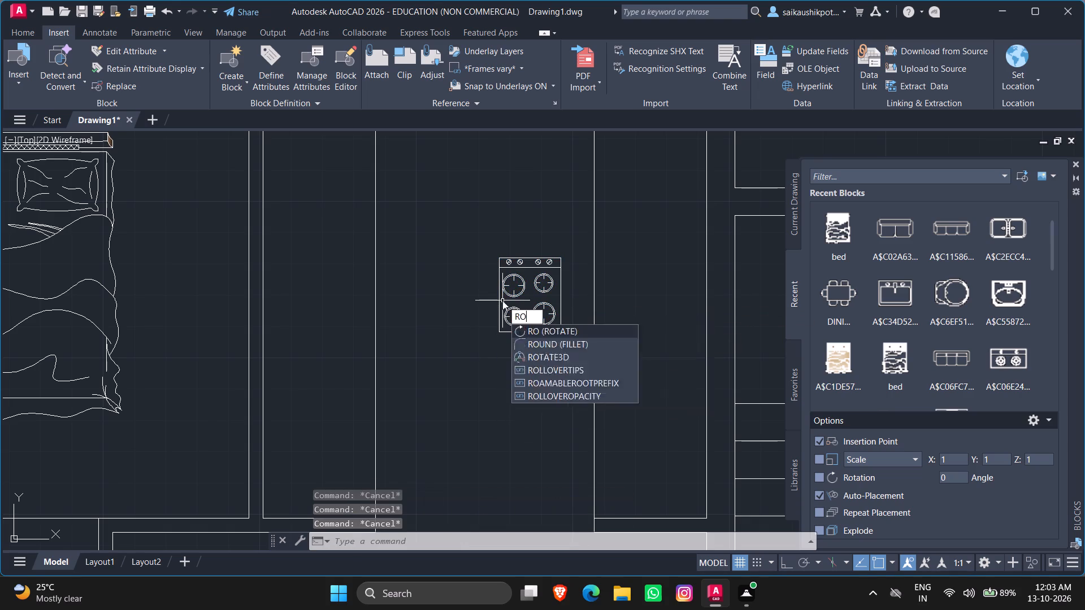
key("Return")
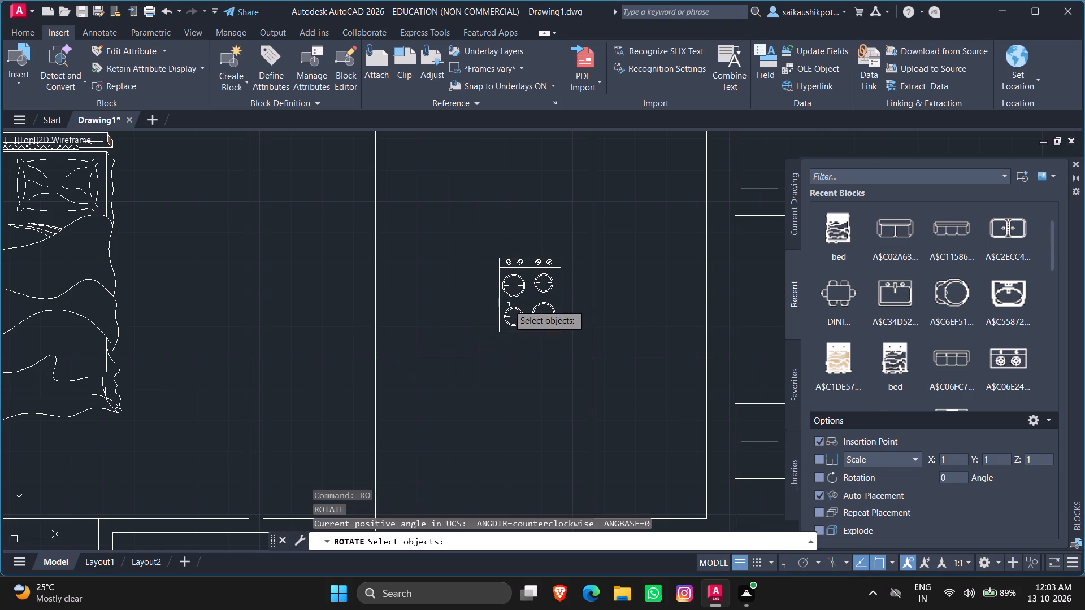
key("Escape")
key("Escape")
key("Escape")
Rotate the stove block 90 degrees counterclockwise about its lower left corner.
left_click_drag(517, 300, 509, 307)
left_click(493, 335)
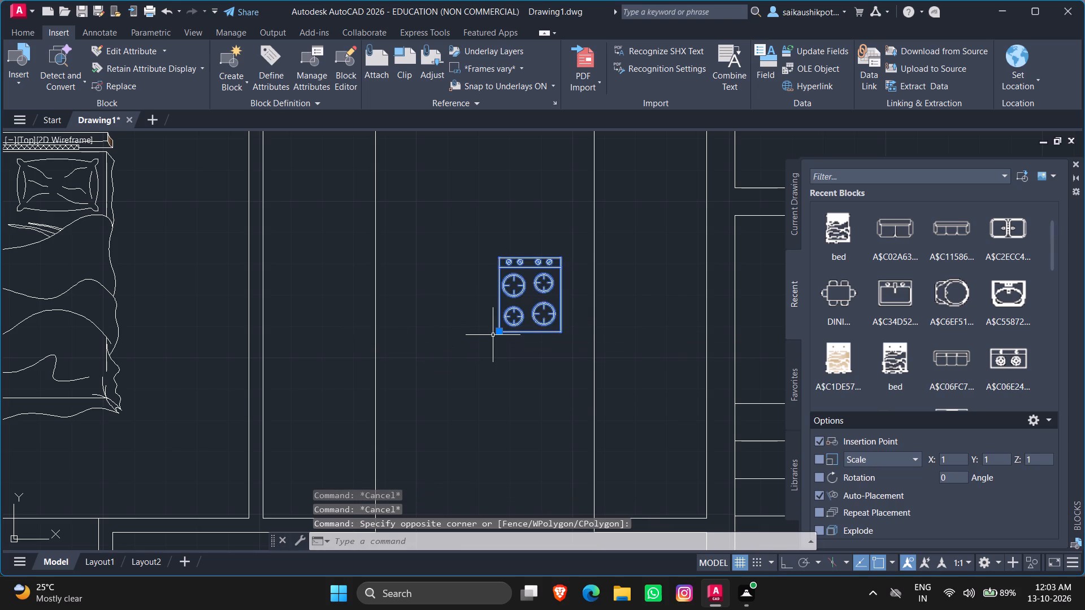
type("RO")
key("Return")
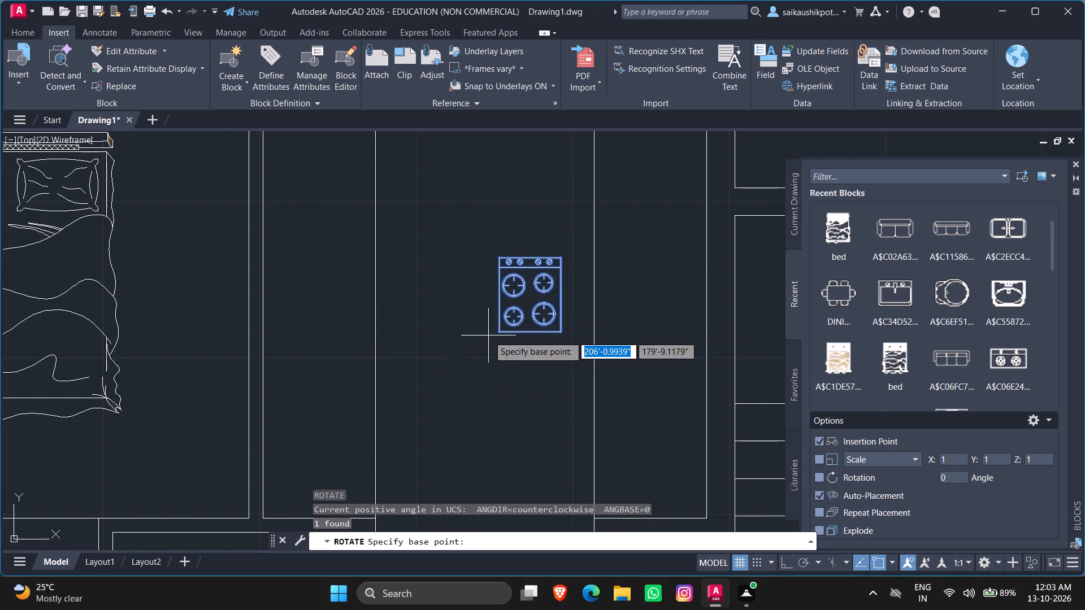
left_click(500, 333)
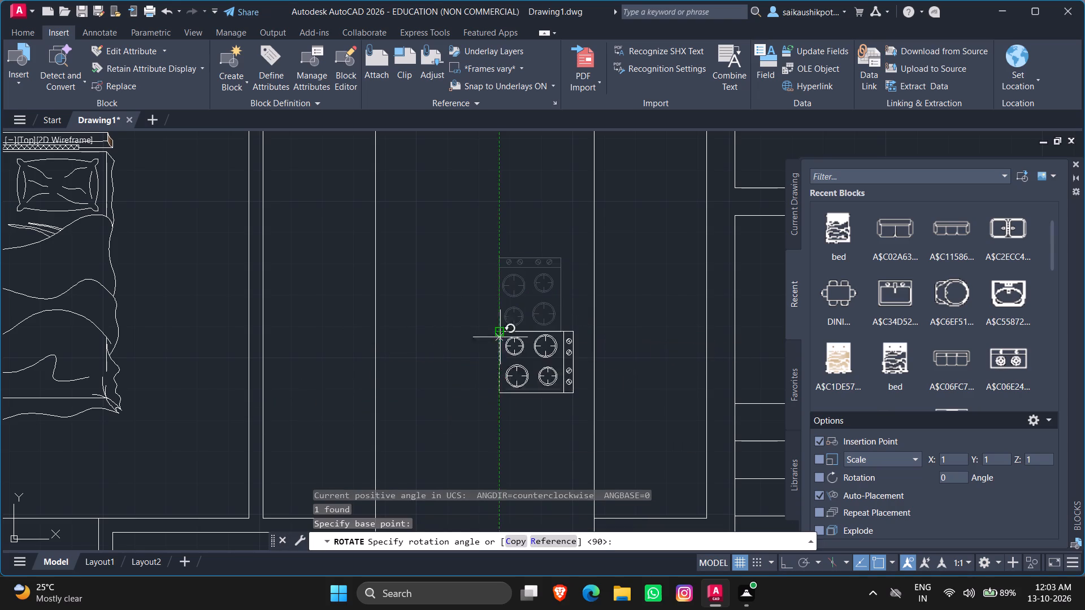
left_click(493, 204)
Move the rotated stove by its lower right corner onto the counter strip along the room's right wall.
left_click(460, 331)
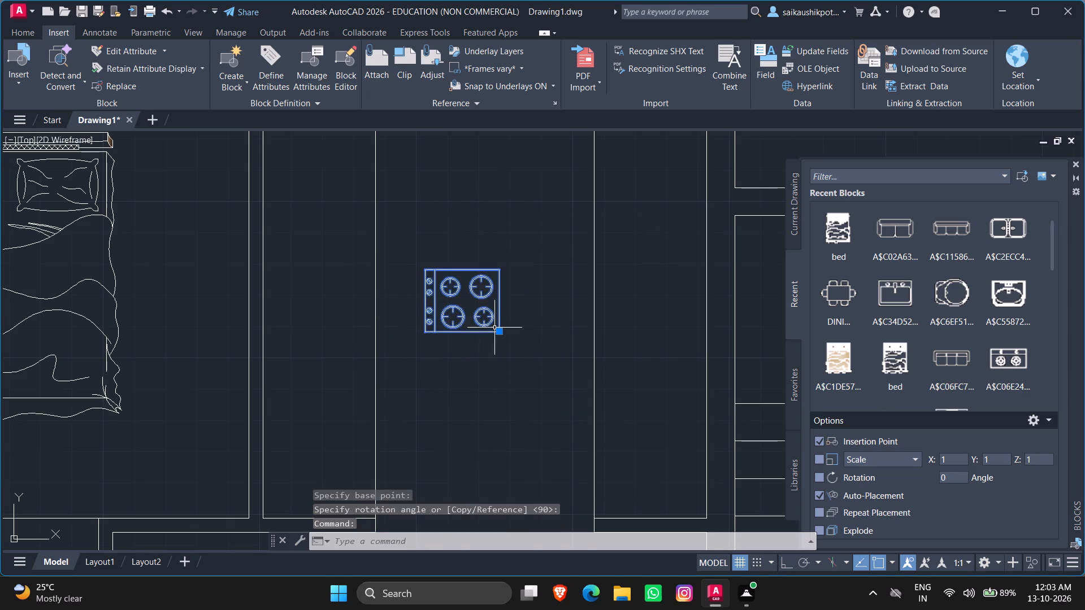
left_click_drag(499, 331, 506, 330)
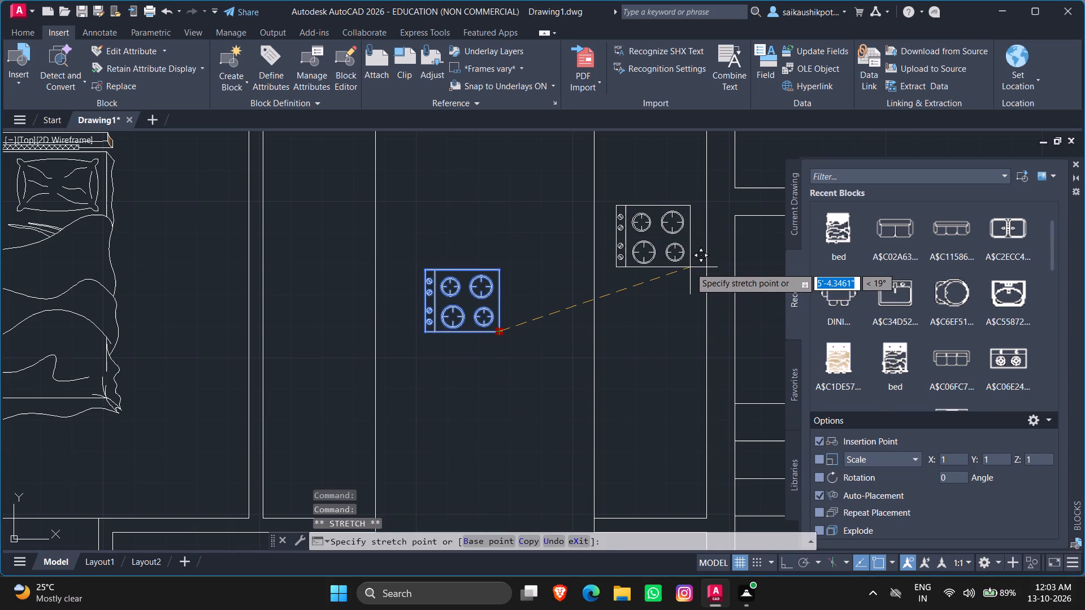
scroll(683, 291, "down", 2)
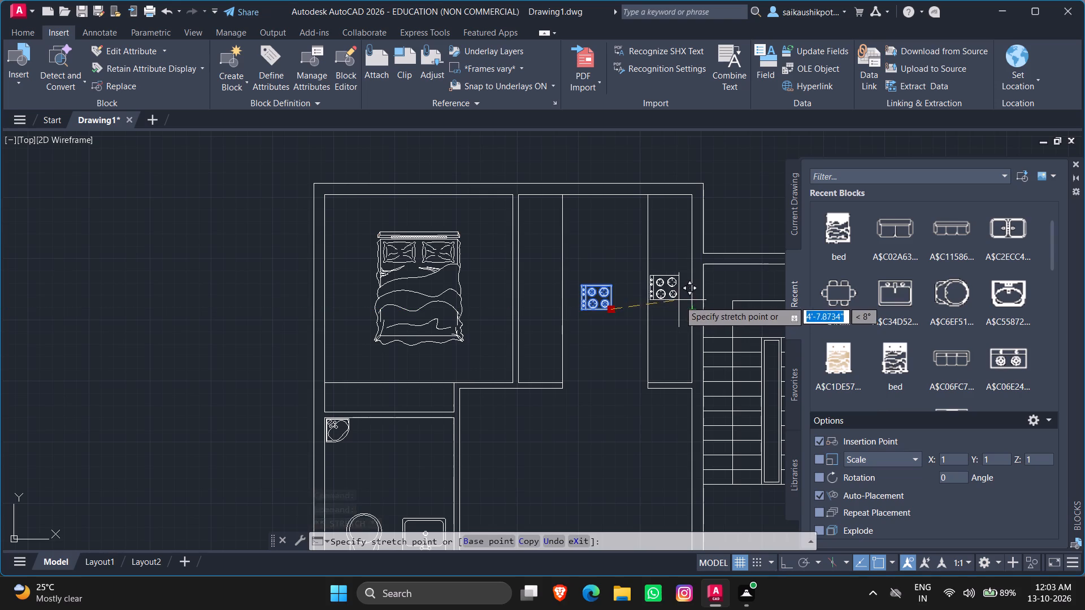
left_click(683, 303)
scroll(678, 301, "down", 3)
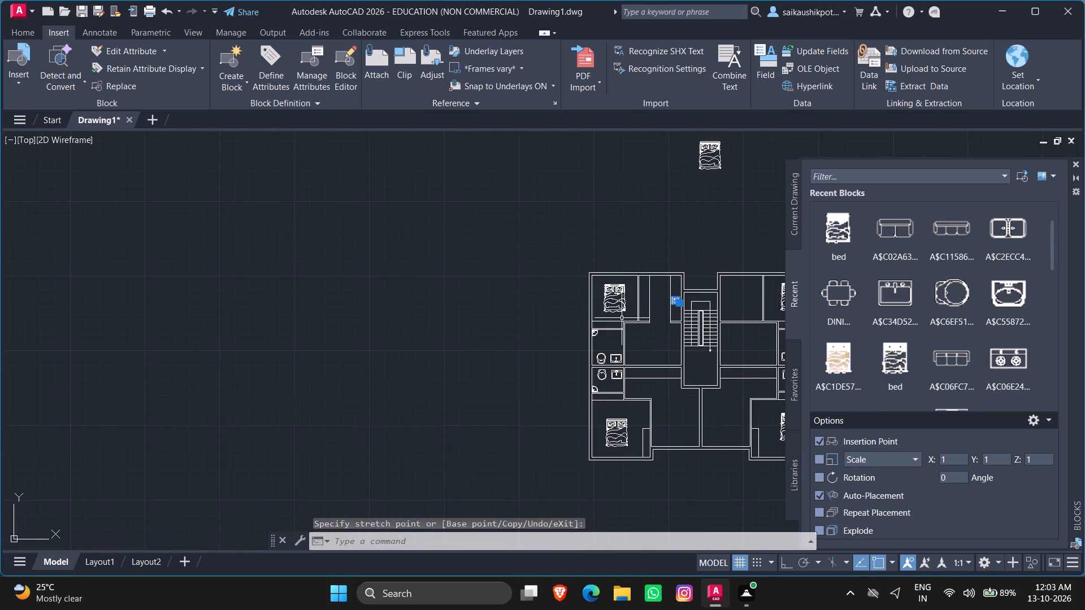
scroll(620, 318, "up", 2)
scroll(568, 318, "down", 2)
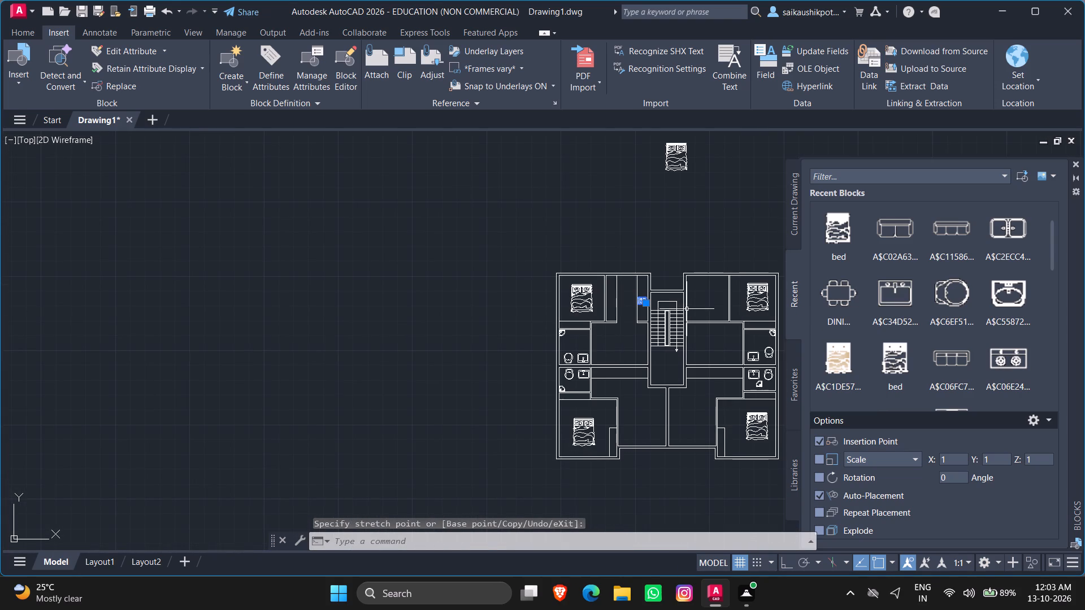
Offset the left, top and right inner wall lines of the small room beside the upper right bedroom 3' inward.
scroll(677, 303, "up", 3)
scroll(672, 303, "down", 2)
scroll(717, 315, "up", 2)
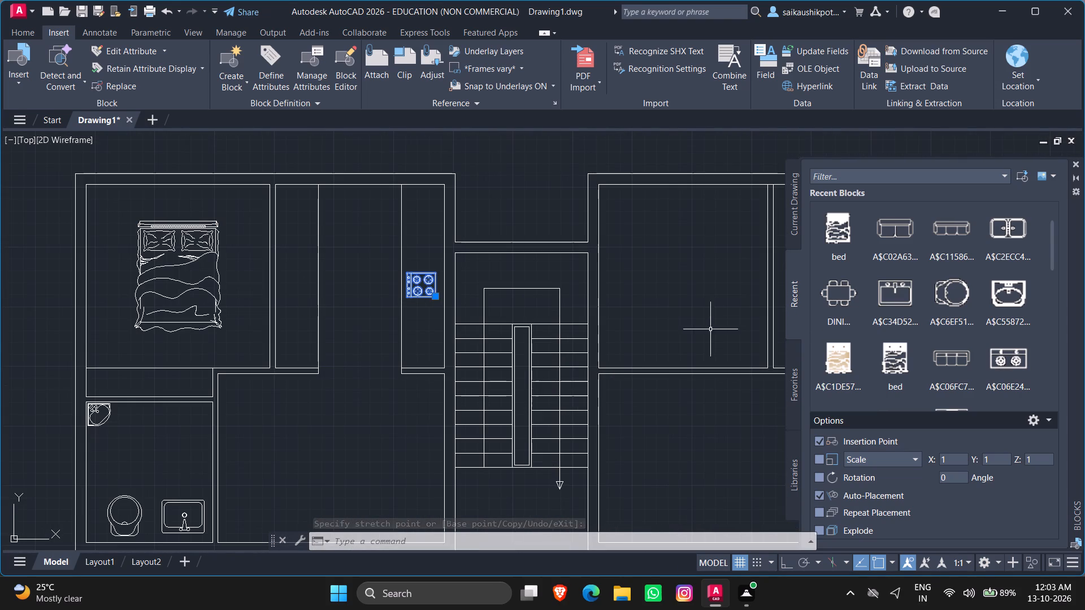
key("Escape")
key("Escape")
key("o")
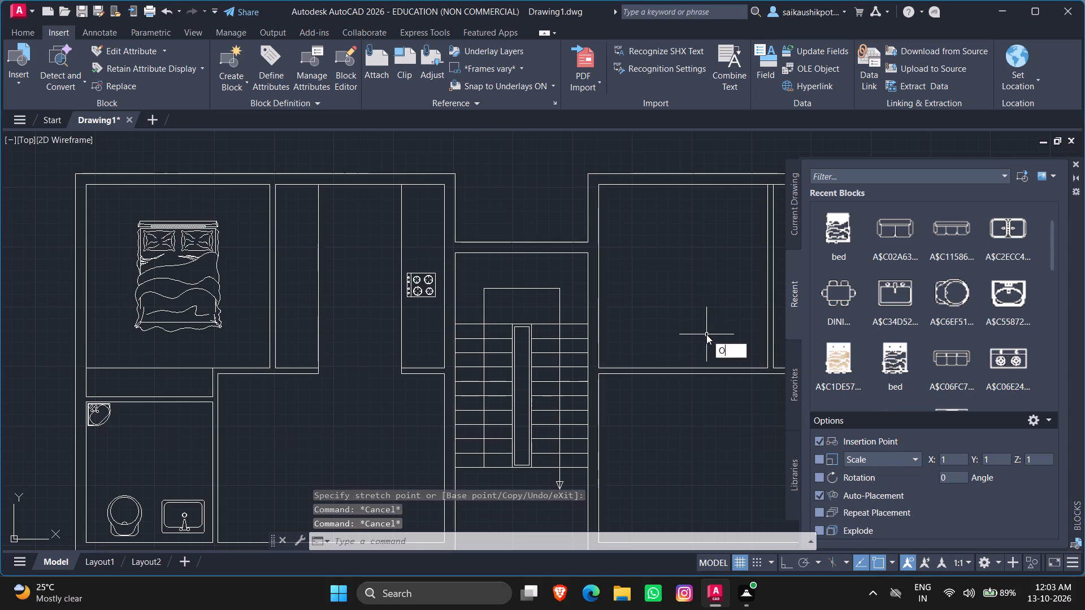
key("Return")
type("3'")
key("Return")
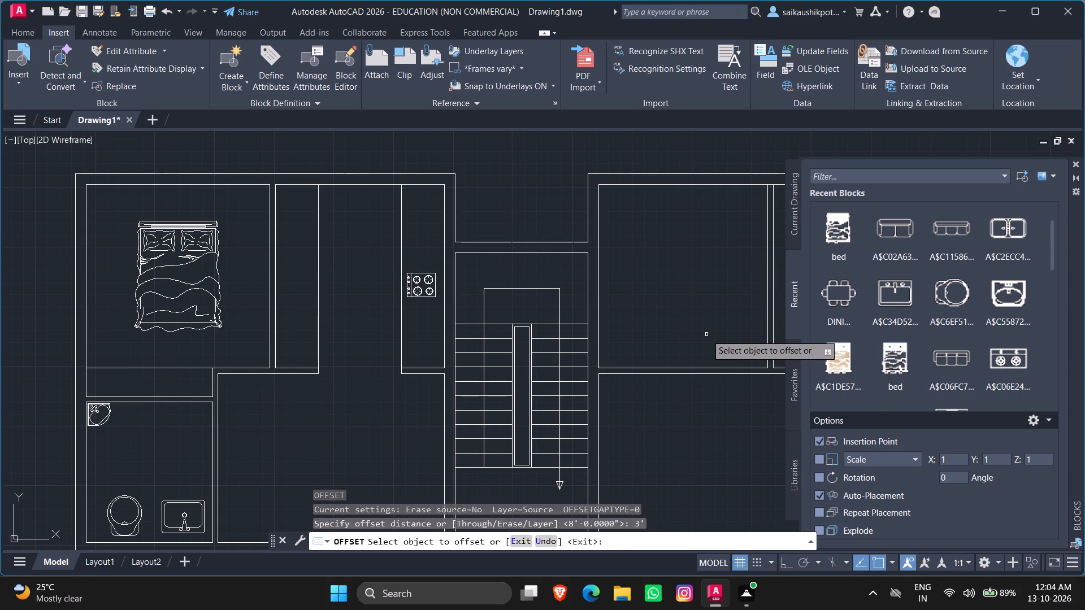
left_click(598, 286)
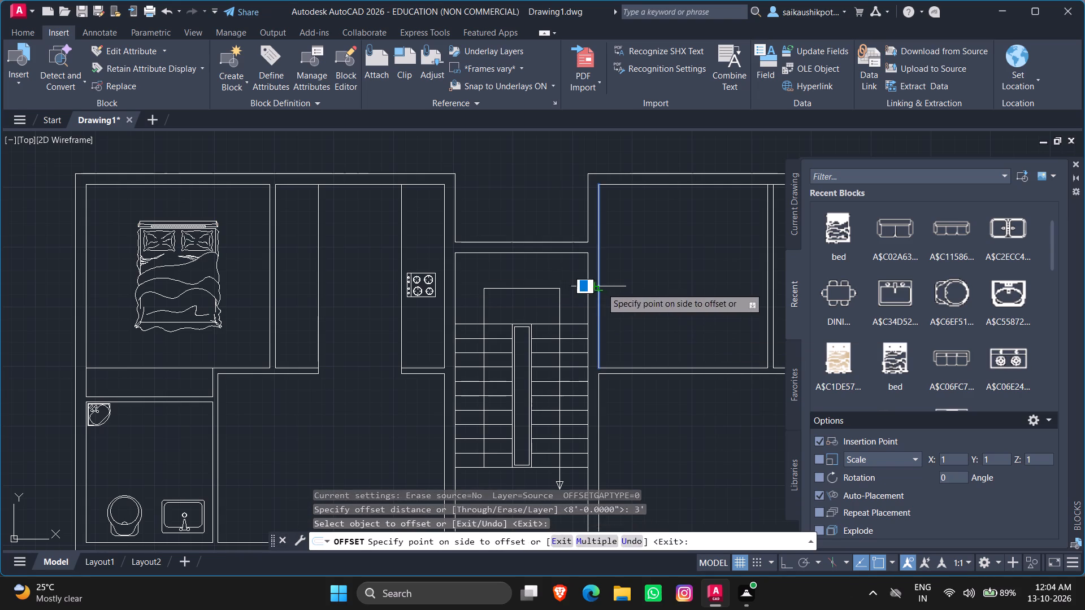
left_click(659, 303)
left_click(676, 185)
left_click(676, 226)
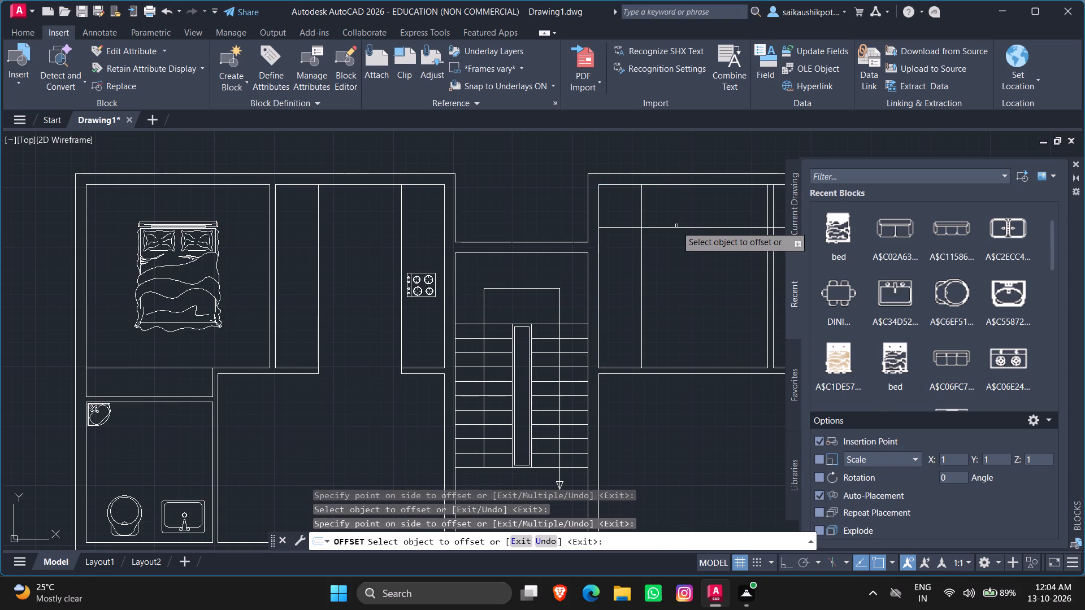
scroll(734, 250, "up", 2)
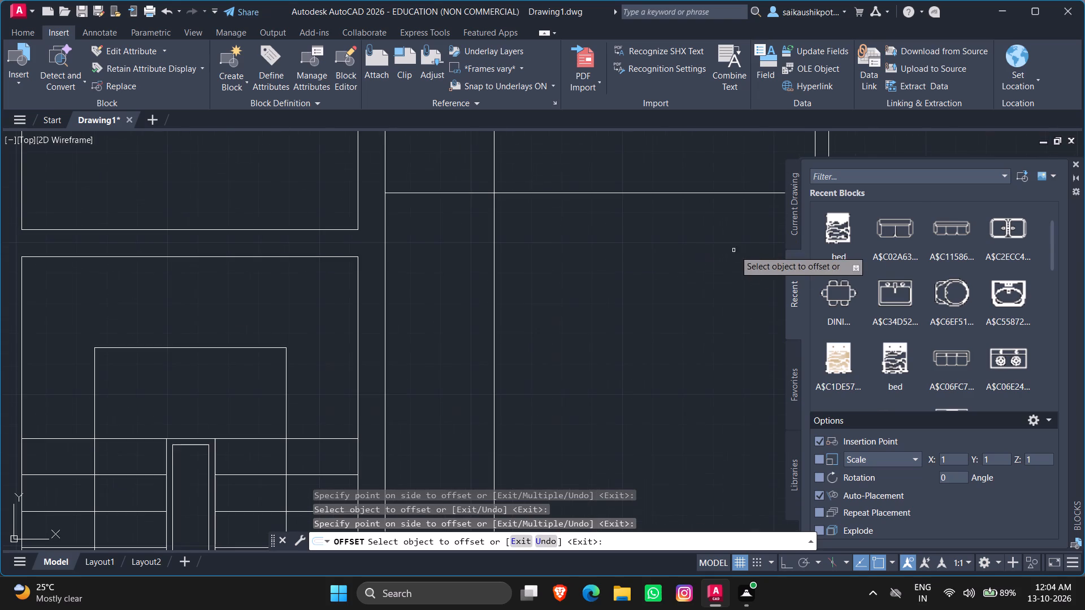
scroll(650, 268, "down", 2)
left_click(705, 300)
left_click(678, 300)
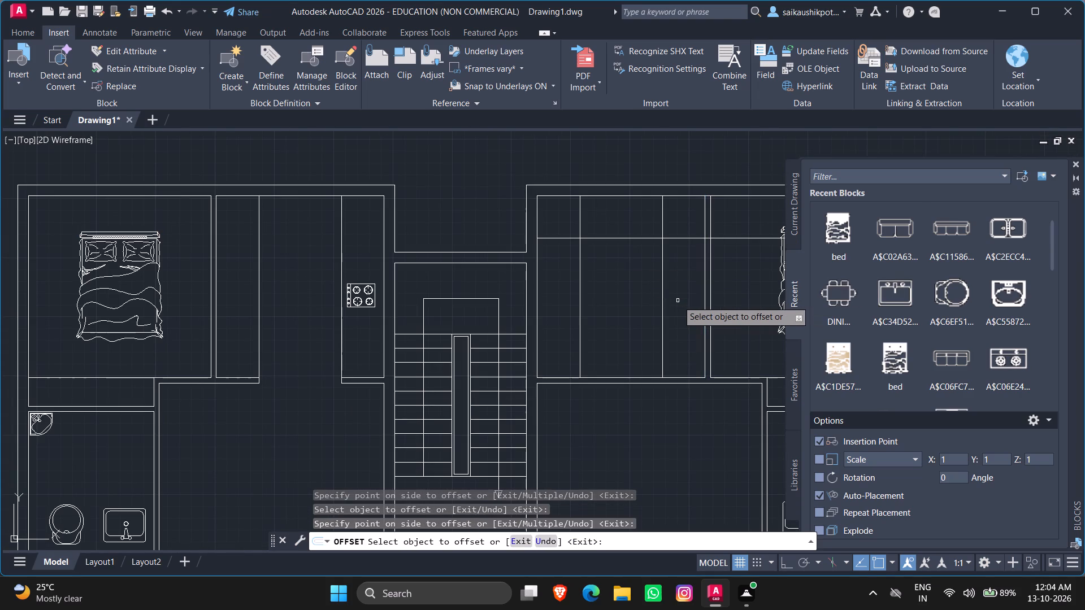
key("Escape")
key("Escape")
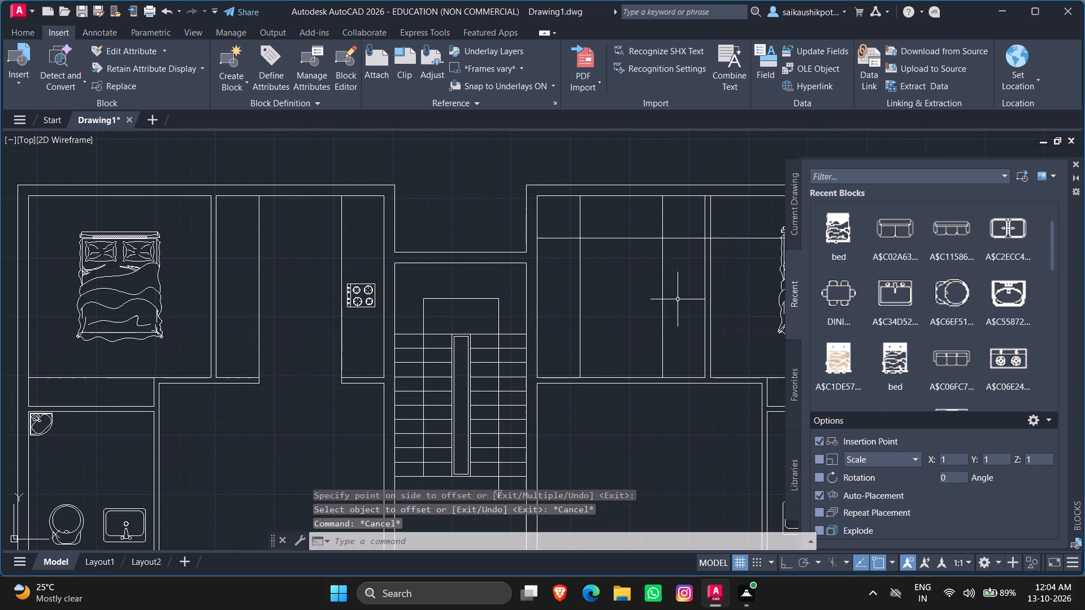
Delete the horizontal offset line crossing the small right room, keeping the two vertical counter lines.
left_click(640, 237)
key("Delete")
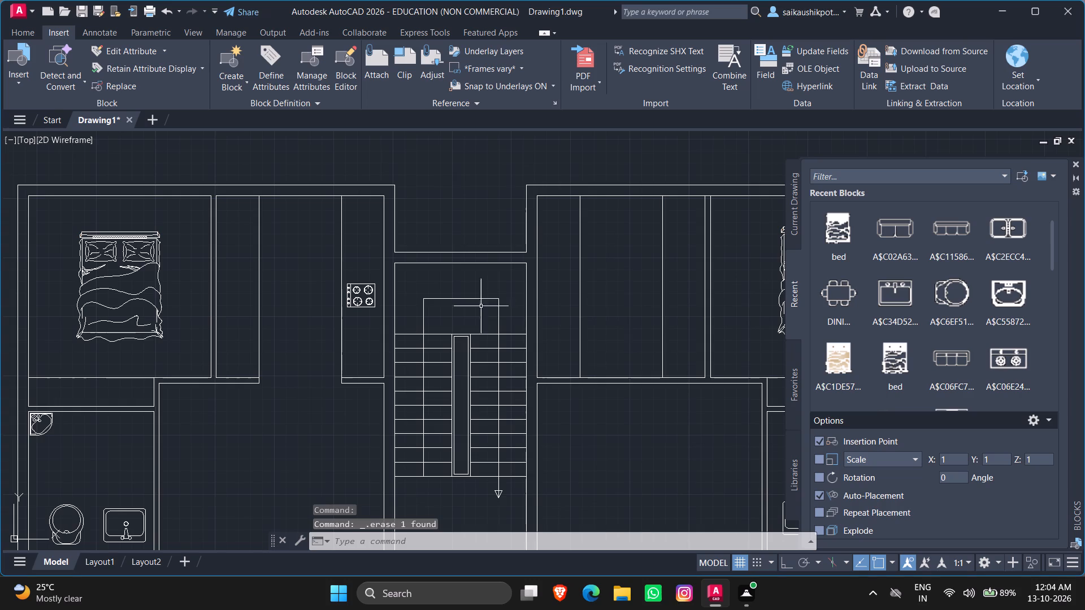
Copy the four-burner stove from the left kitchen and paste it beside the left counter line of the right kitchen.
left_click(366, 298)
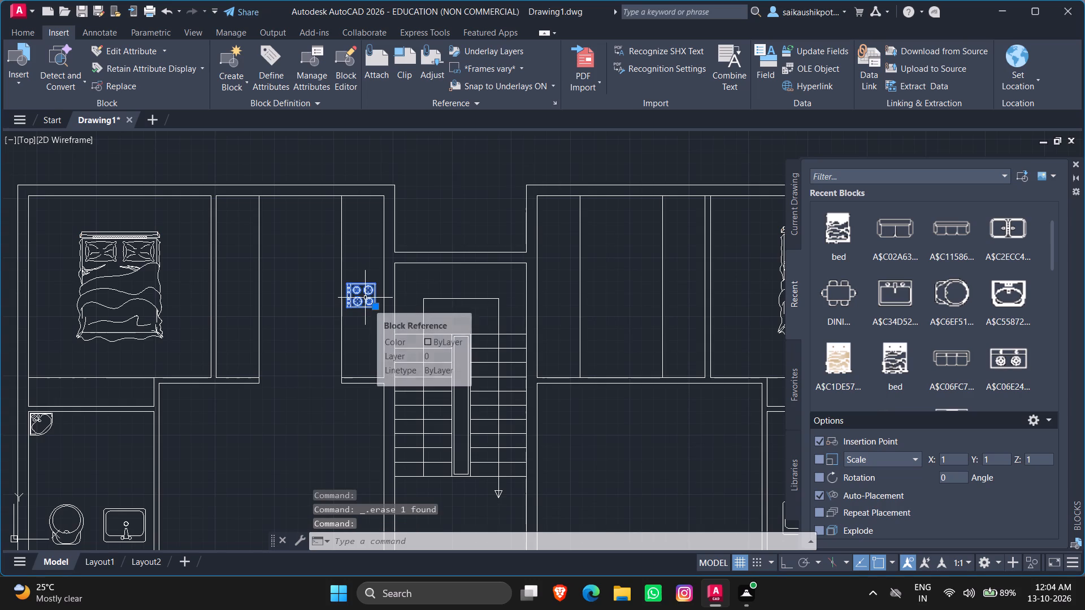
key("ctrl+c")
key("ctrl+v")
left_click(587, 309)
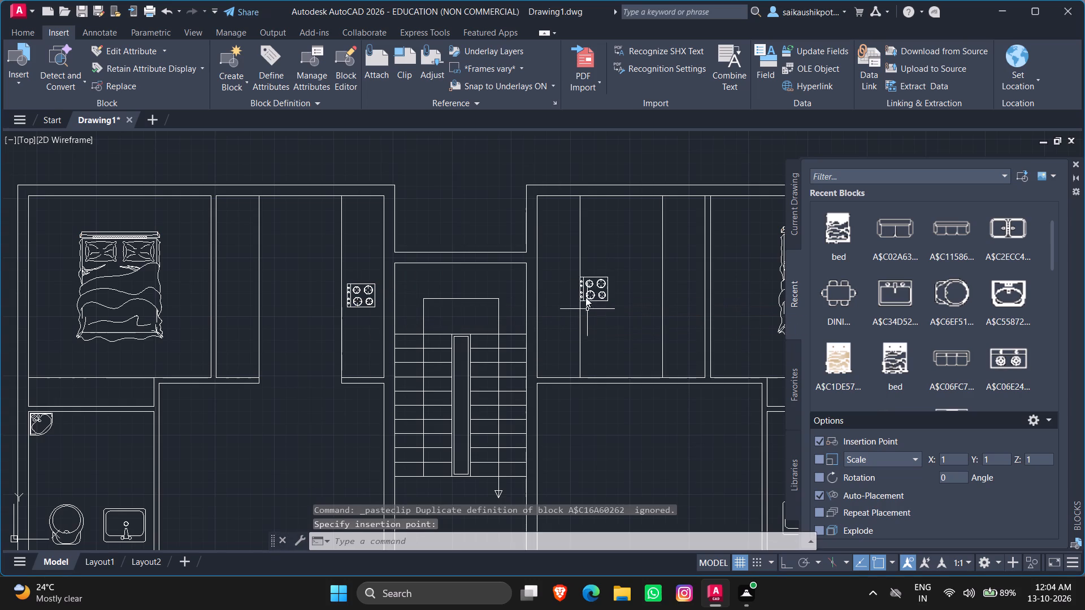
Rotate the pasted stove block 180 degrees about its upper right corner.
left_click(600, 293)
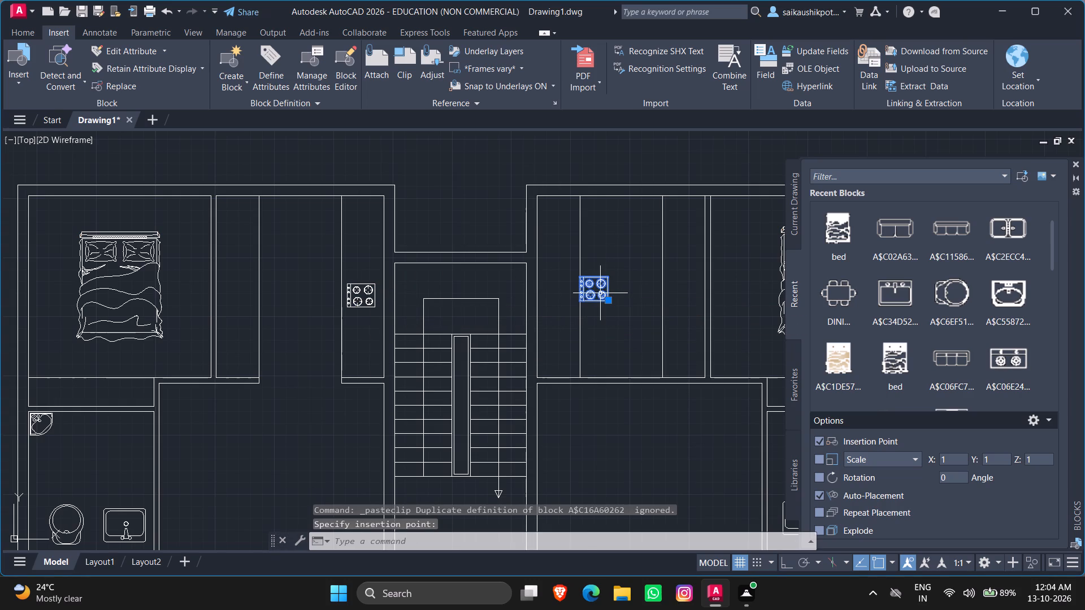
type("RO")
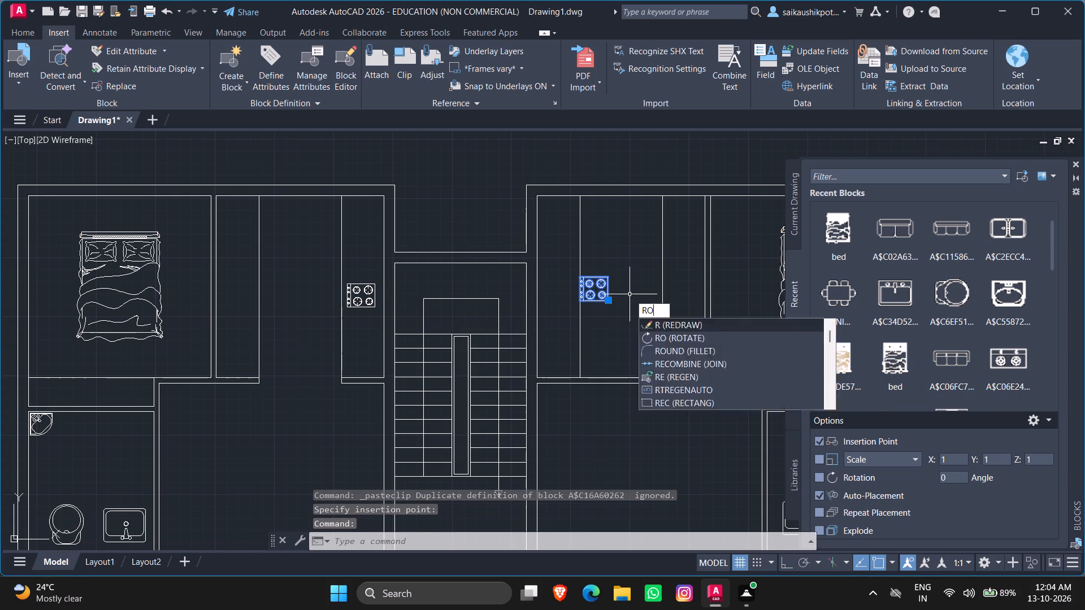
key("Return")
scroll(622, 295, "up", 2)
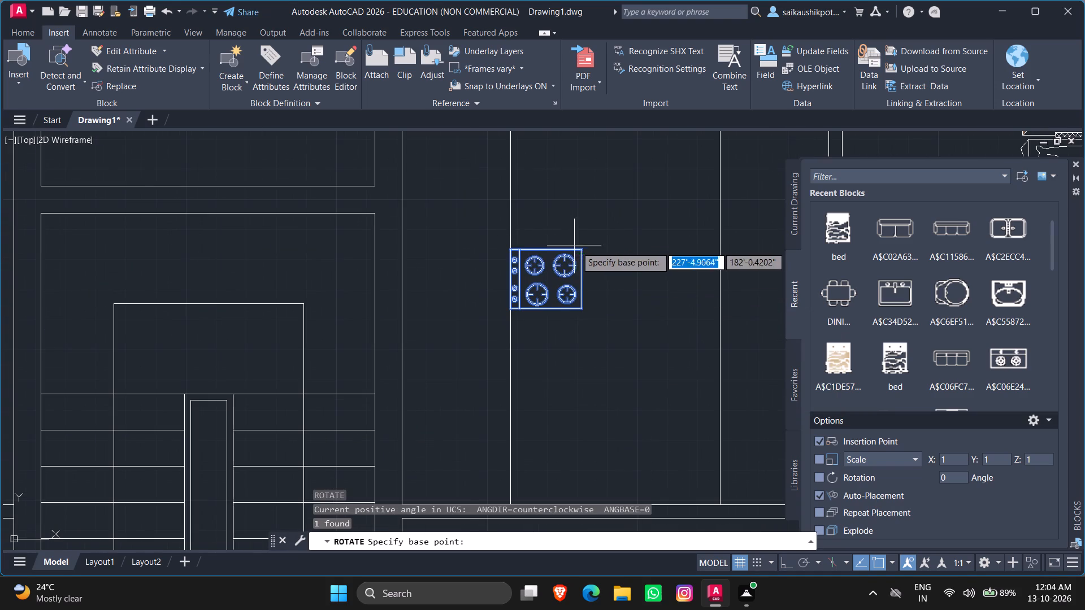
scroll(578, 246, "up", 1)
left_click(580, 254)
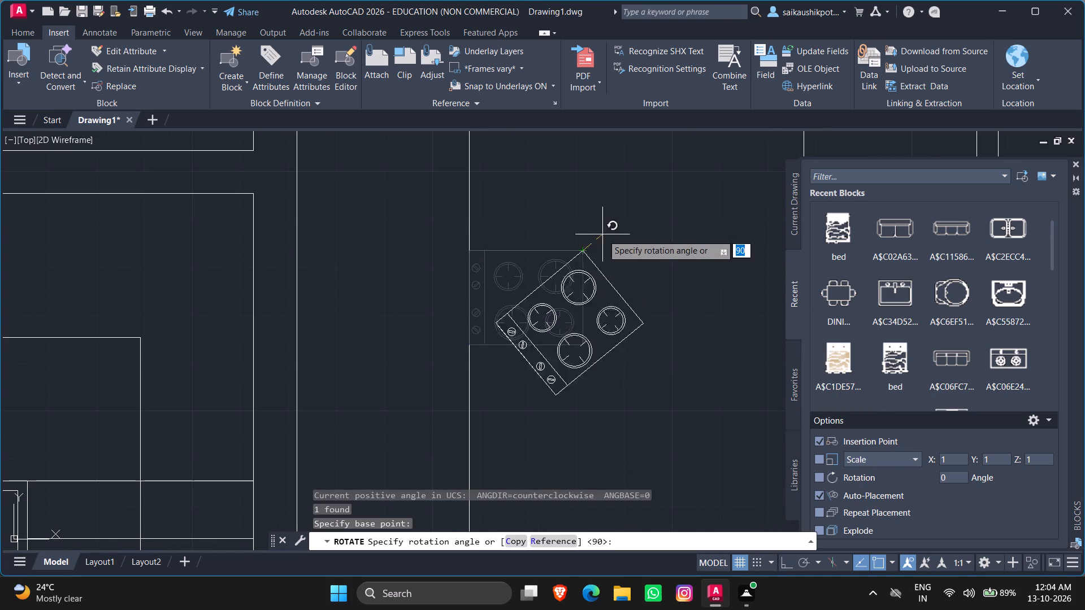
left_click(416, 243)
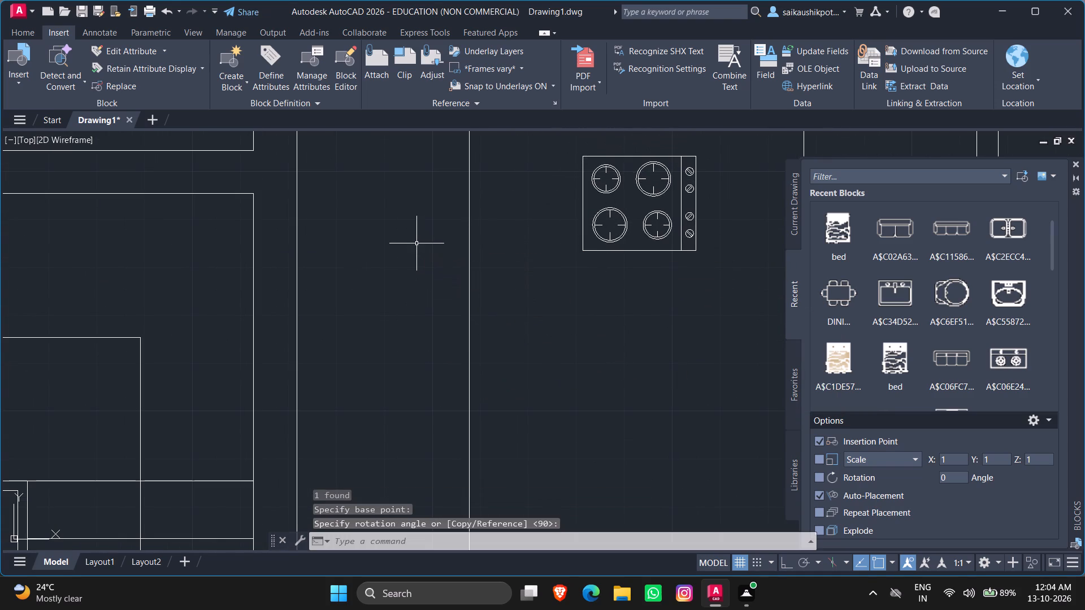
Move the rotated stove by its upper left corner onto the right kitchen's left counter strip, level with the other kitchen's stove.
left_click_drag(646, 220, 641, 222)
left_click(571, 300)
scroll(620, 254, "down", 3)
left_click(624, 243)
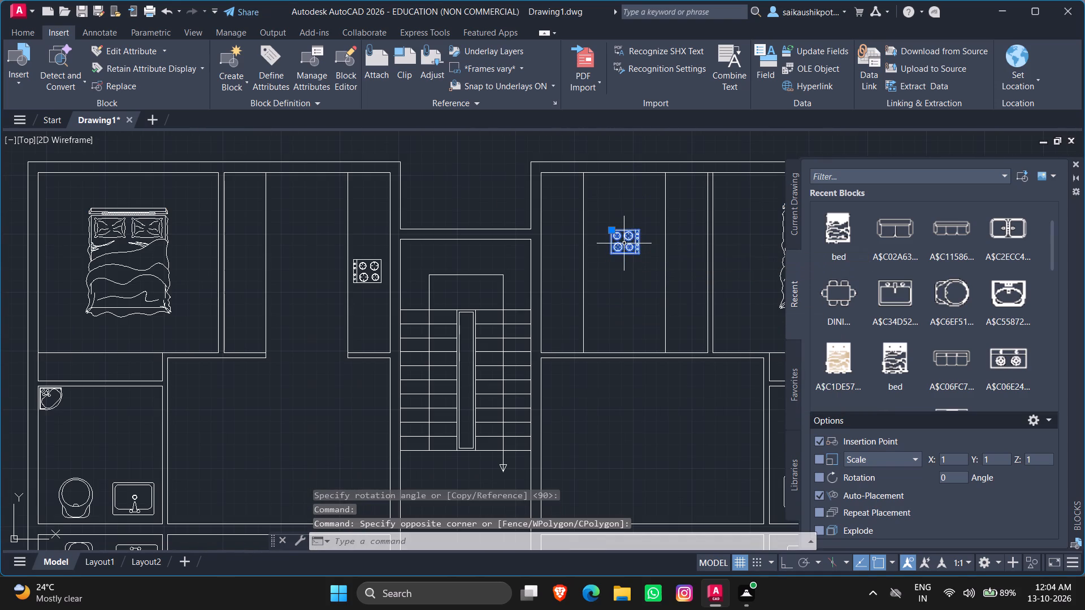
left_click(613, 231)
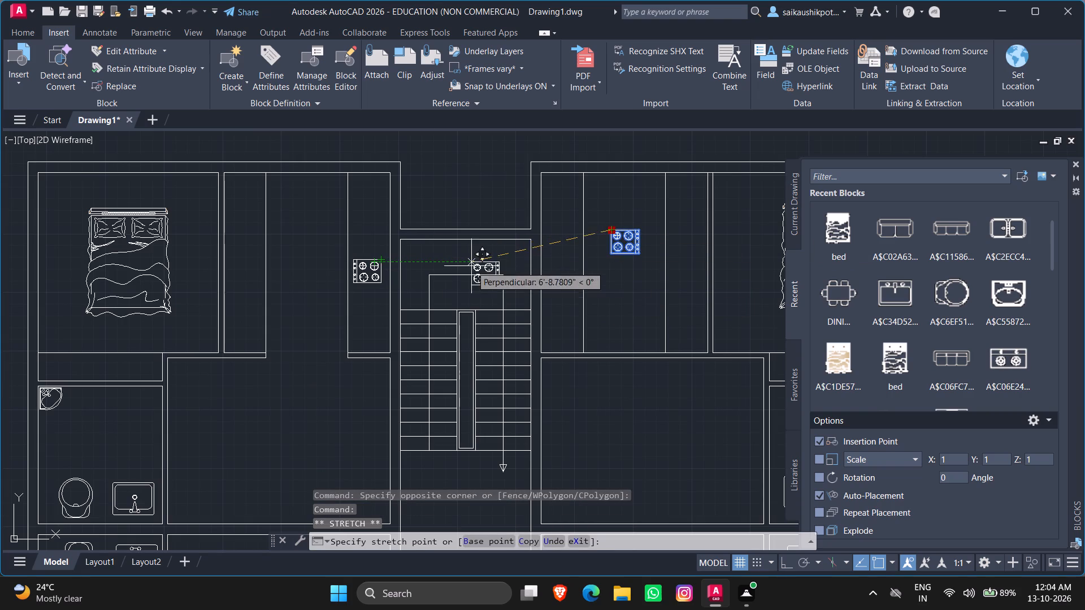
scroll(551, 263, "up", 3)
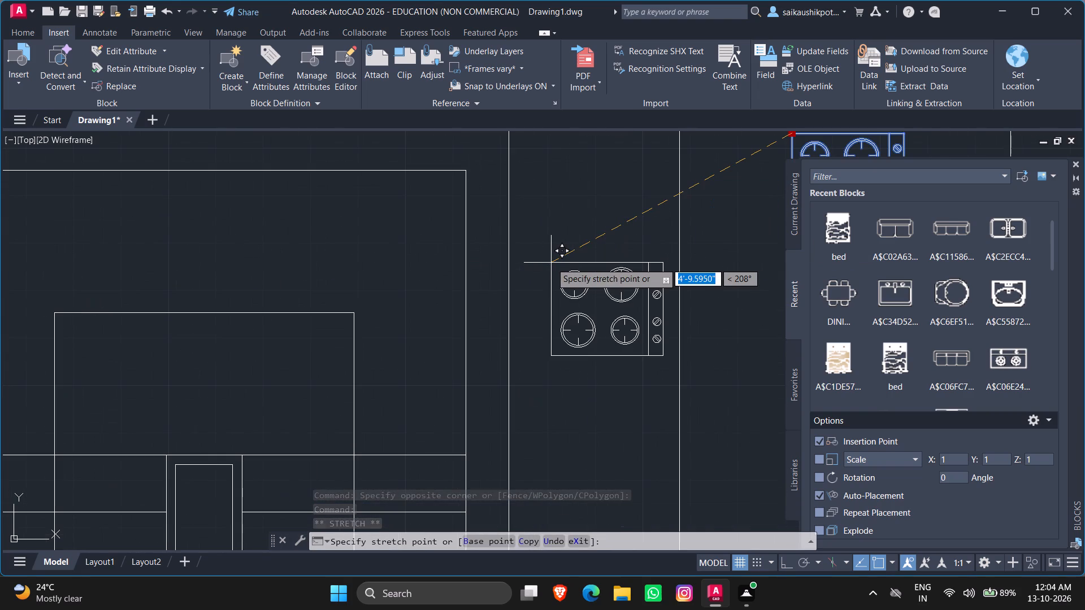
left_click(548, 261)
scroll(548, 261, "down", 3)
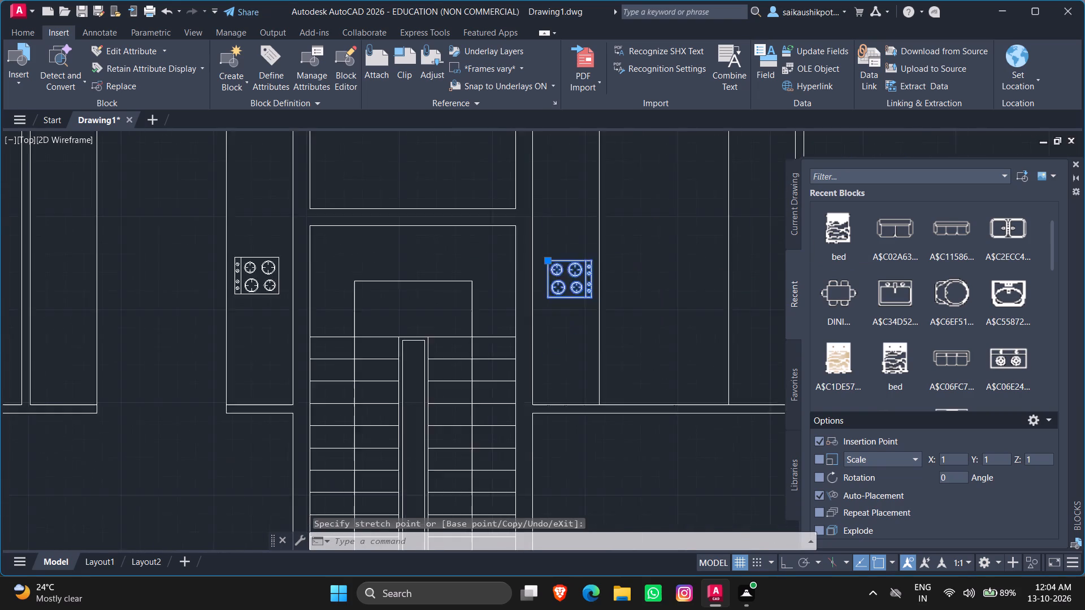
key("Escape")
key("Escape")
key("Escape")
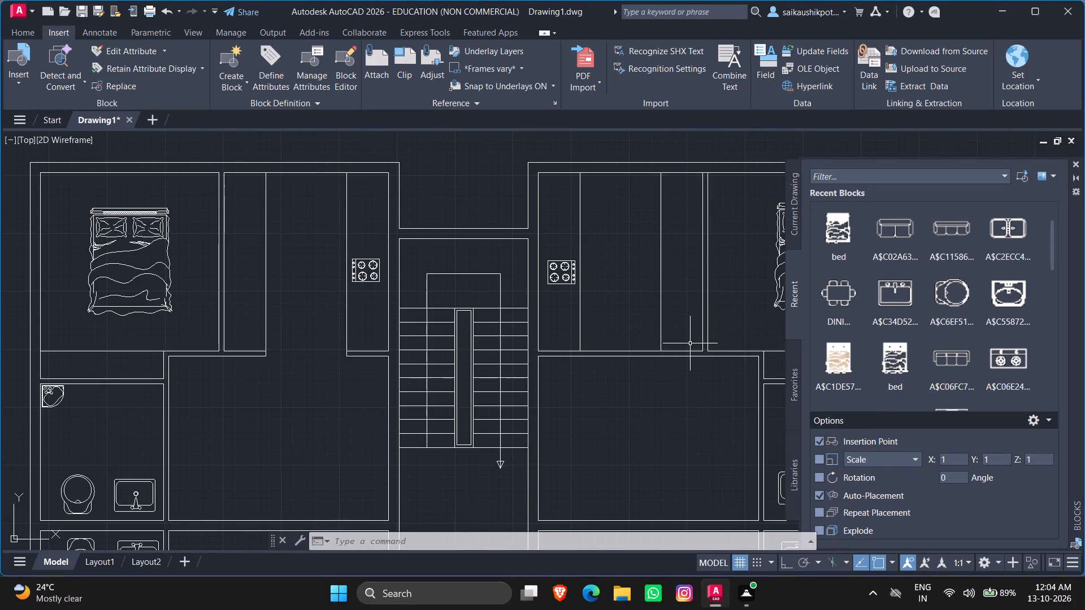
Draw a 4.5" vertical line across the right kitchen's bottom wall, continuing the left counter line down to the outer wall line.
scroll(649, 349, "down", 2)
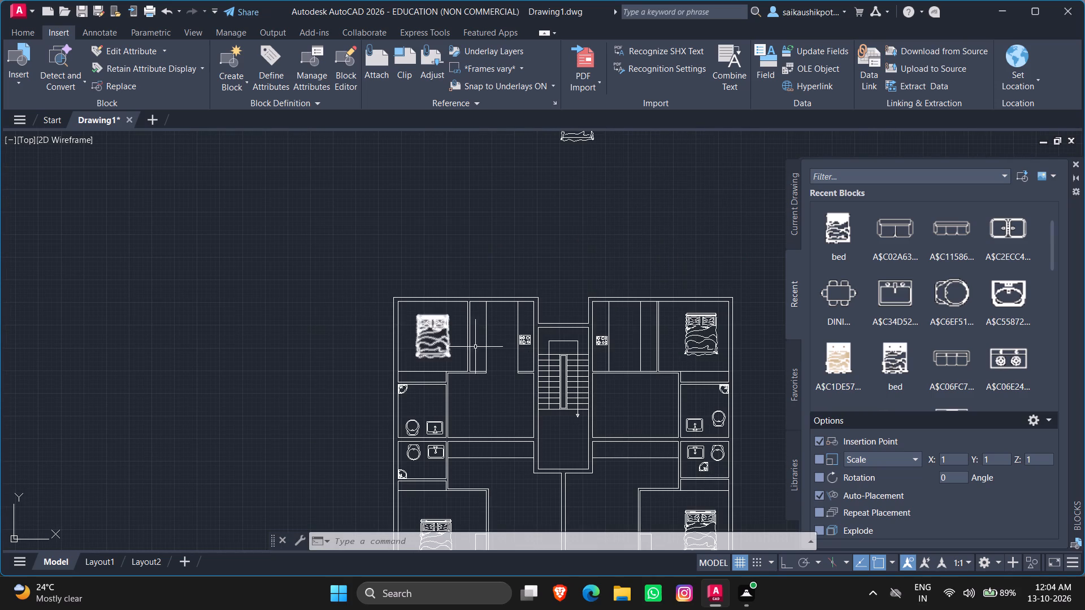
scroll(467, 355, "up", 2)
scroll(543, 393, "down", 3)
scroll(675, 386, "up", 2)
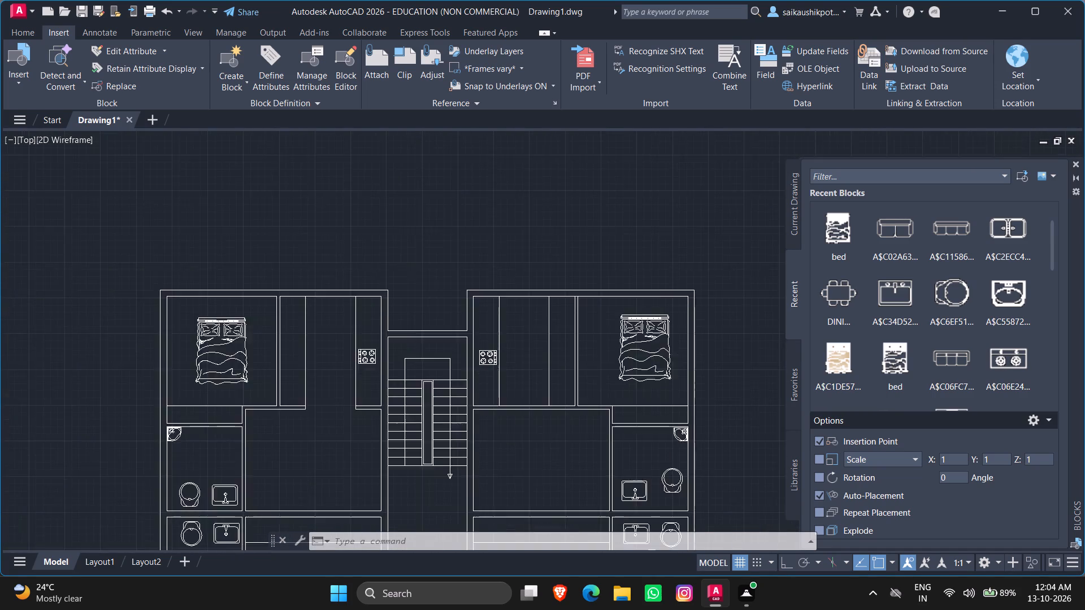
scroll(591, 382, "up", 1)
scroll(467, 460, "up", 1)
key("l")
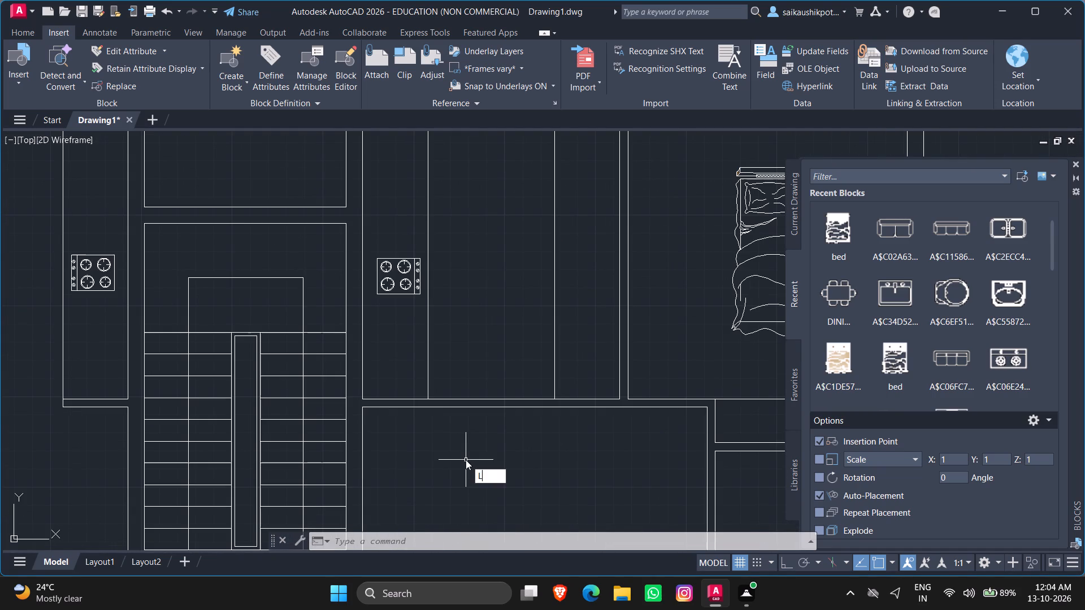
key("Return")
scroll(397, 420, "up", 2)
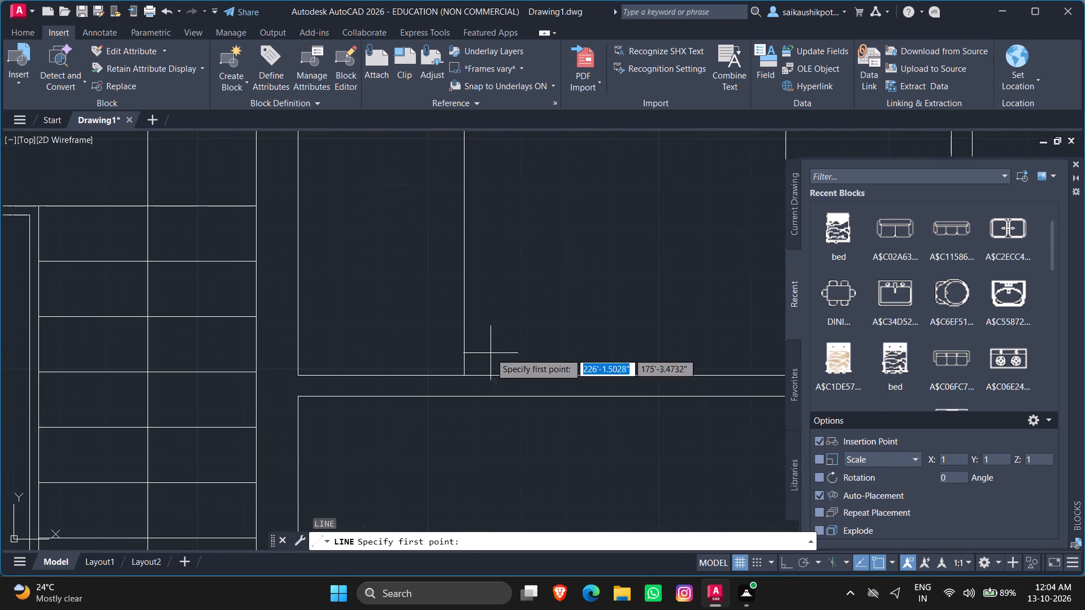
left_click(467, 372)
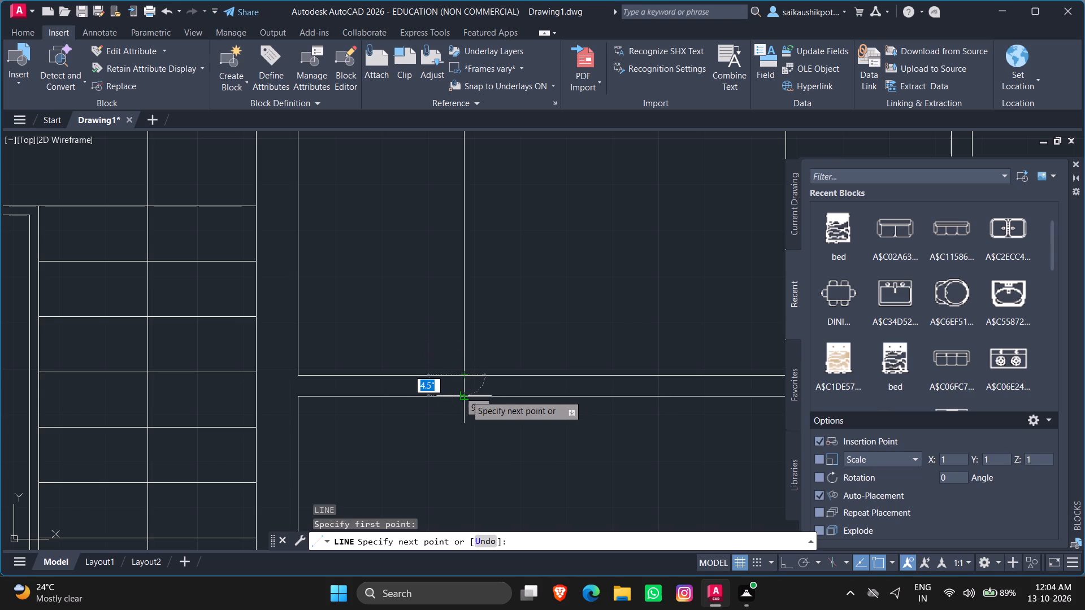
left_click(466, 395)
key("Escape")
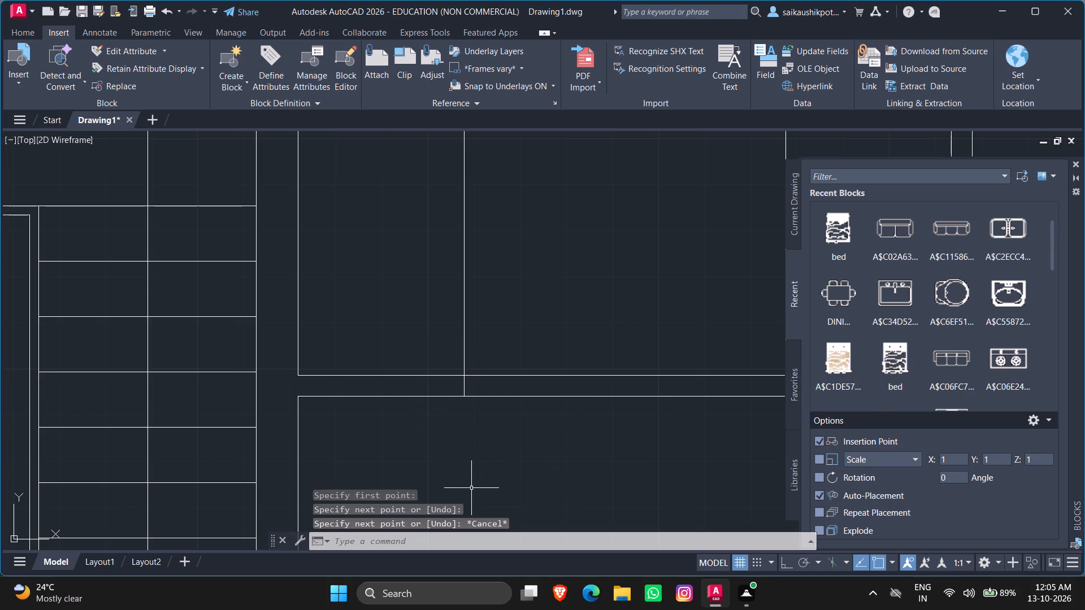
Draw a 4.5" vertical line across the right kitchen's bottom wall, continuing the right counter line down to the outer wall line.
scroll(450, 357, "down", 2)
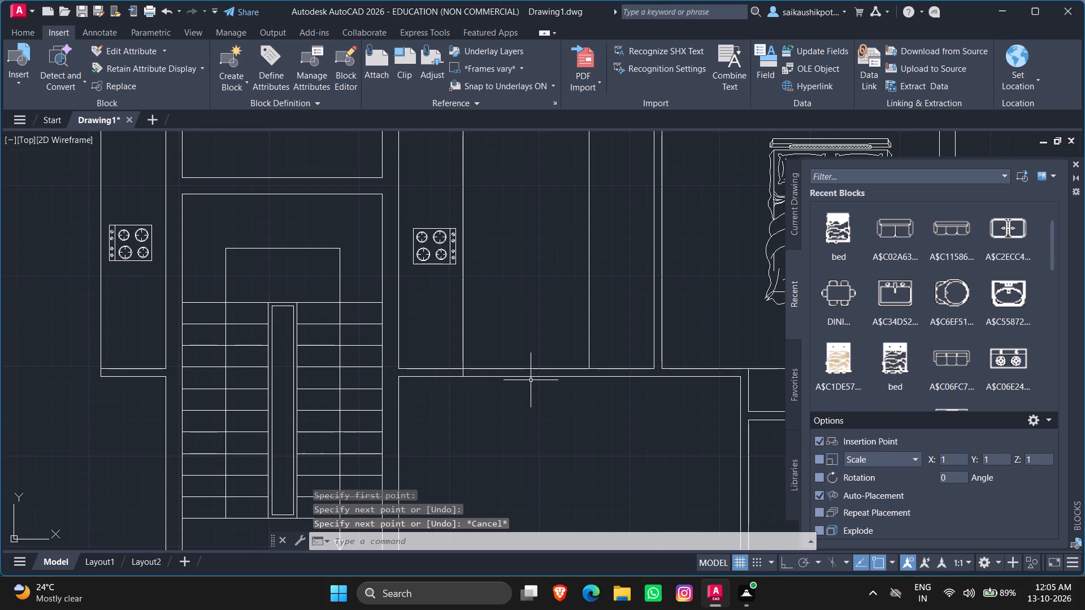
key("l")
key("Return")
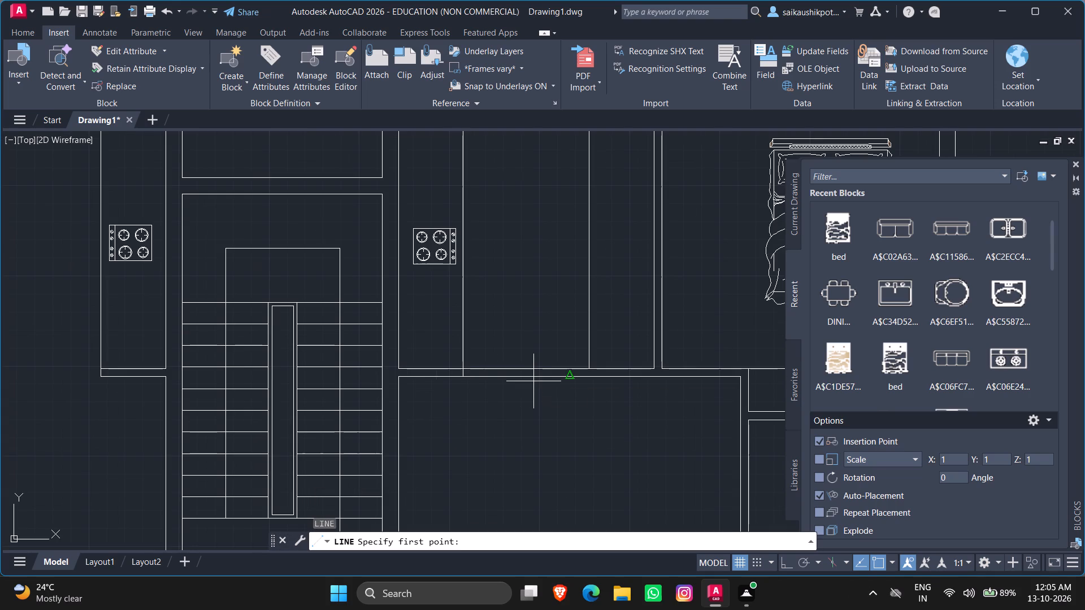
scroll(604, 380, "up", 3)
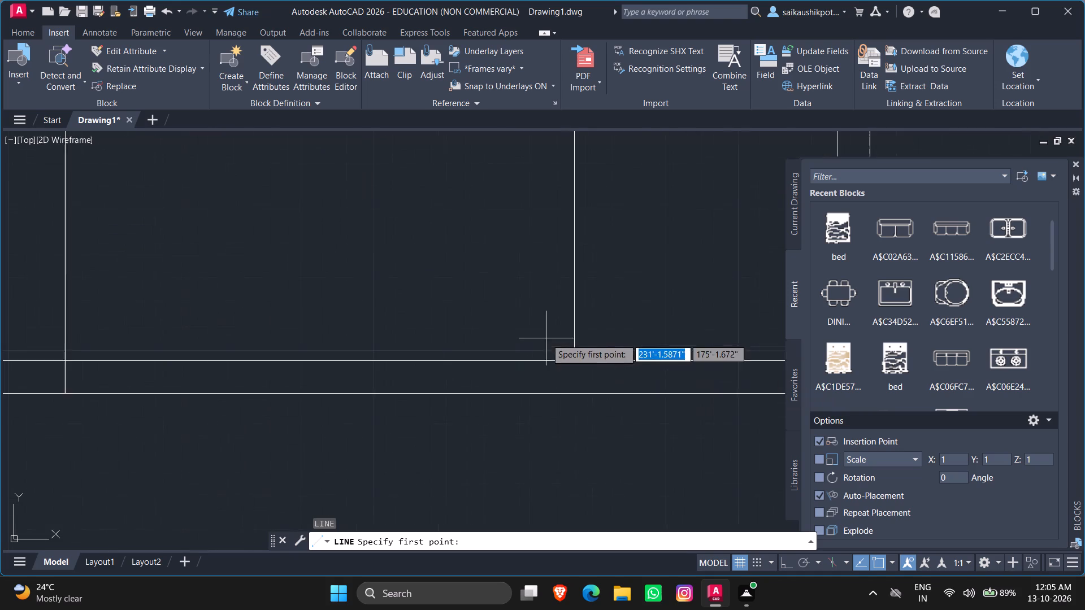
scroll(569, 350, "up", 1)
left_click(578, 364)
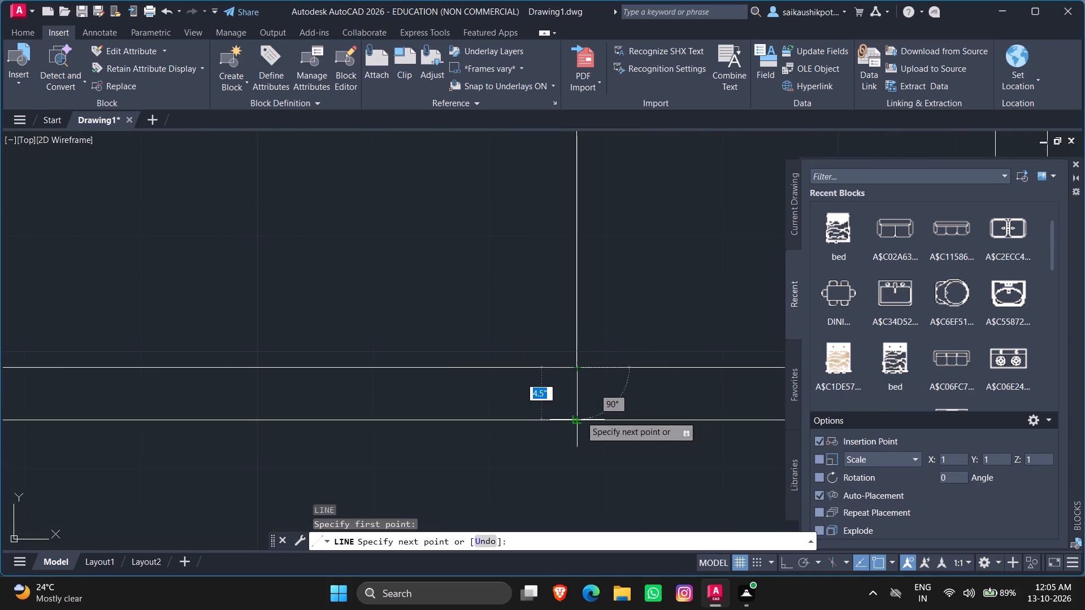
left_click(580, 416)
key("Escape")
key("Escape")
scroll(586, 459, "down", 3)
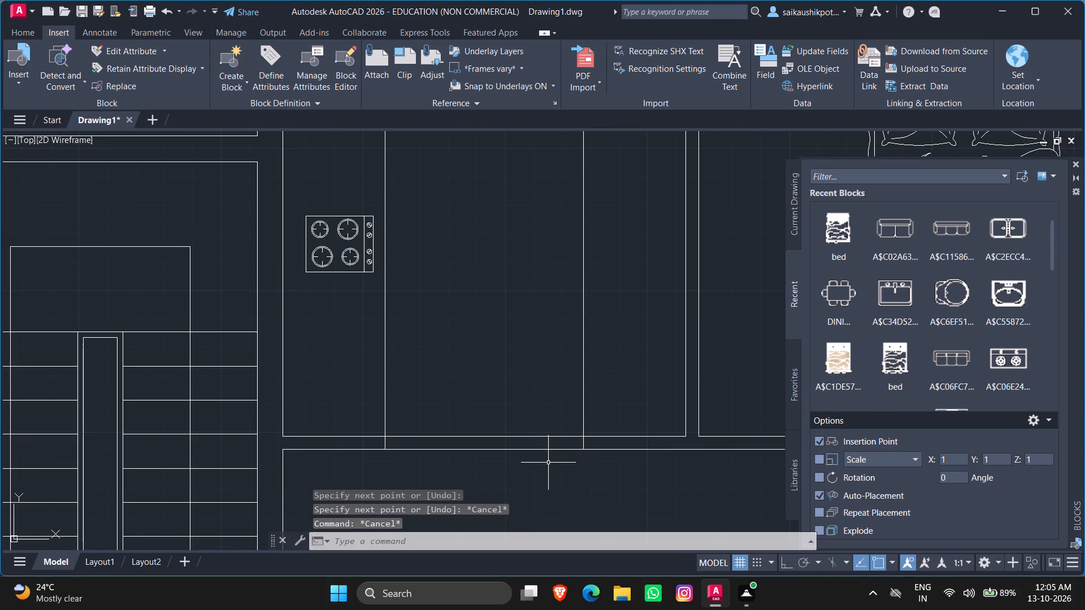
Trim both lines of the right kitchen's bottom wall between the two short vertical lines to open the entrance.
type("TR")
key("Return")
key("Return")
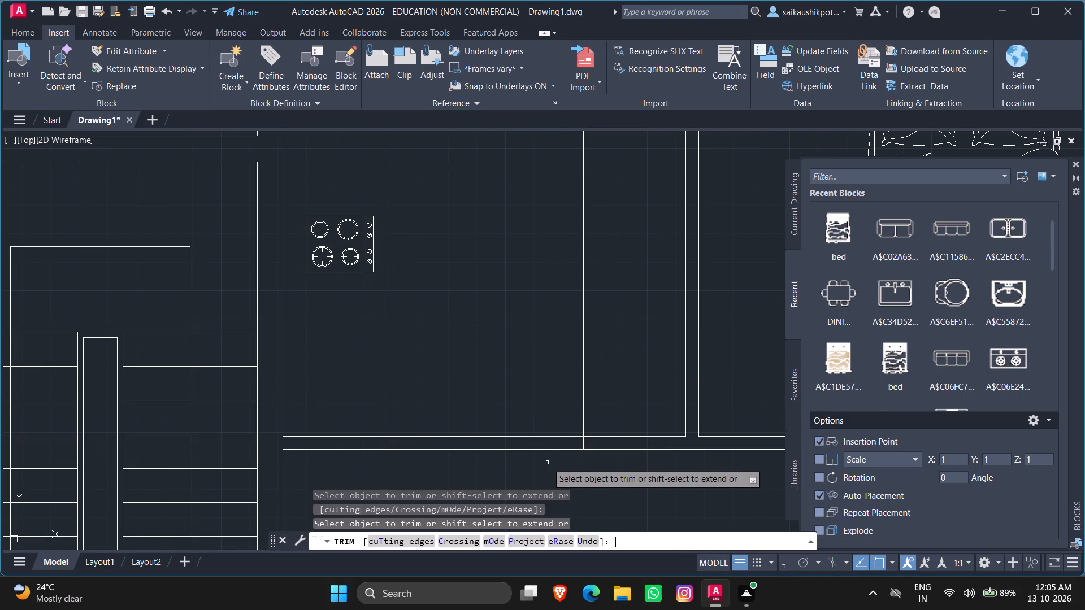
scroll(554, 391, "down", 2)
left_click_drag(540, 392, 540, 425)
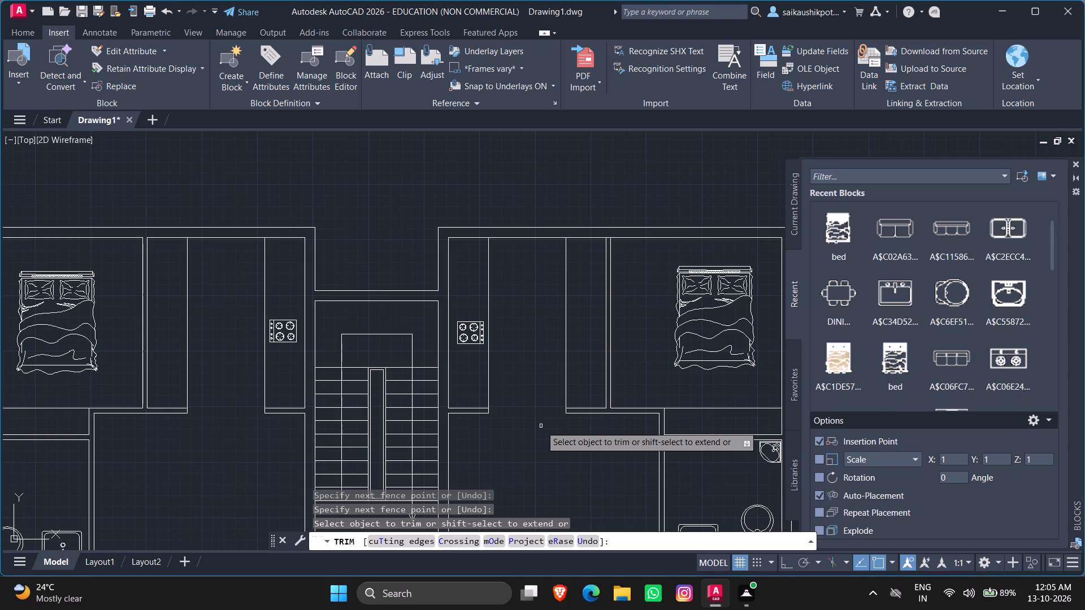
key("Escape")
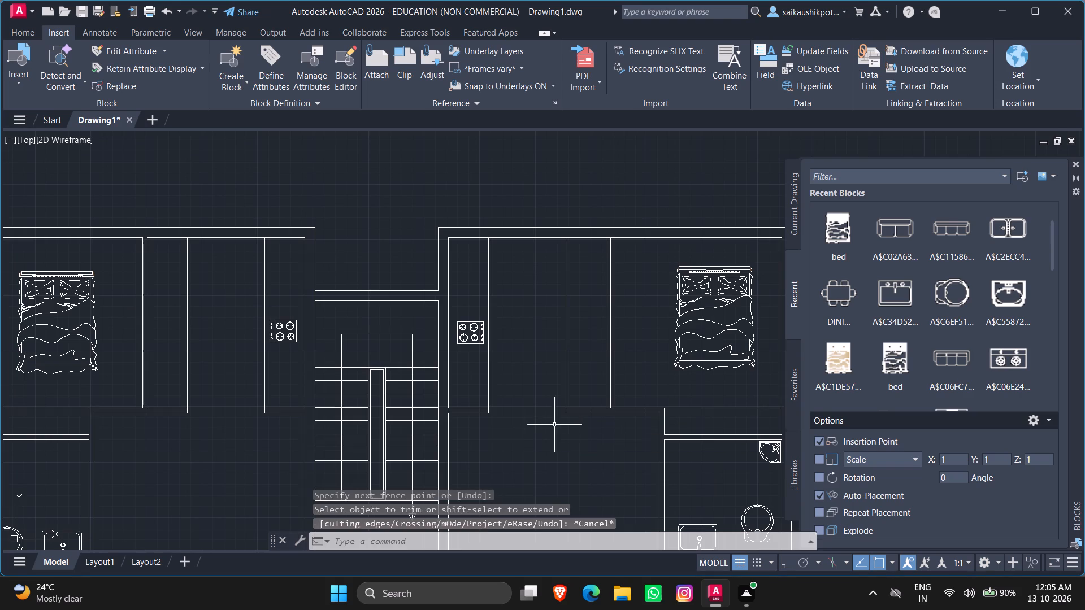
Offset the inner bottom wall line of the left kitchen's left counter strip 3' upward into the strip.
key("Escape")
key("Escape")
scroll(541, 425, "down", 1)
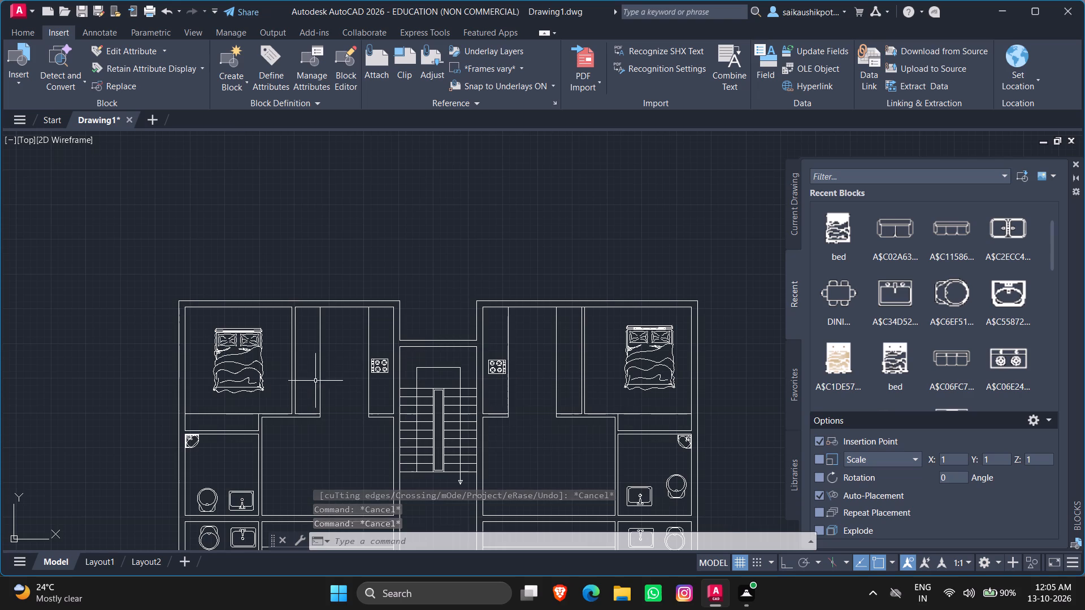
scroll(293, 390, "up", 3)
key("Escape")
key("Escape")
key("Escape")
key("Escape")
key("o")
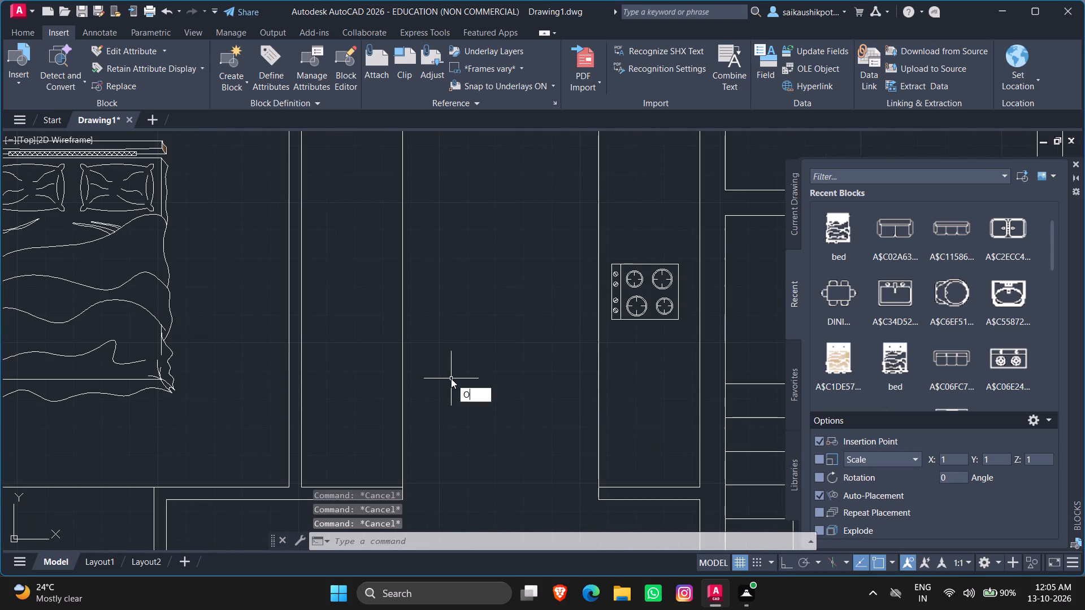
key("Return")
key("3")
key("apostrophe")
key("Return")
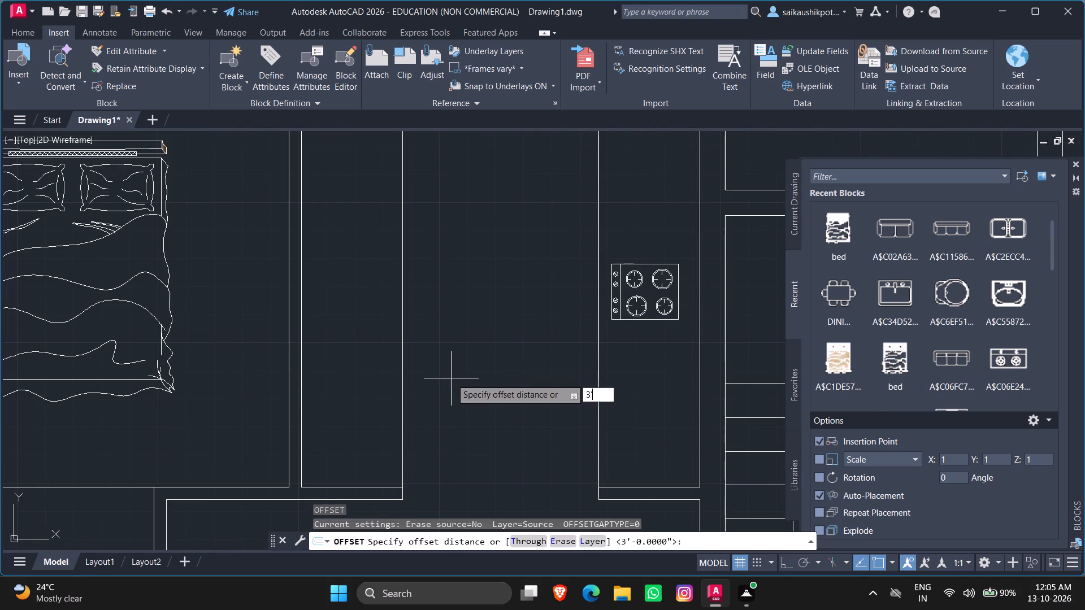
scroll(454, 367, "down", 2)
scroll(409, 407, "up", 2)
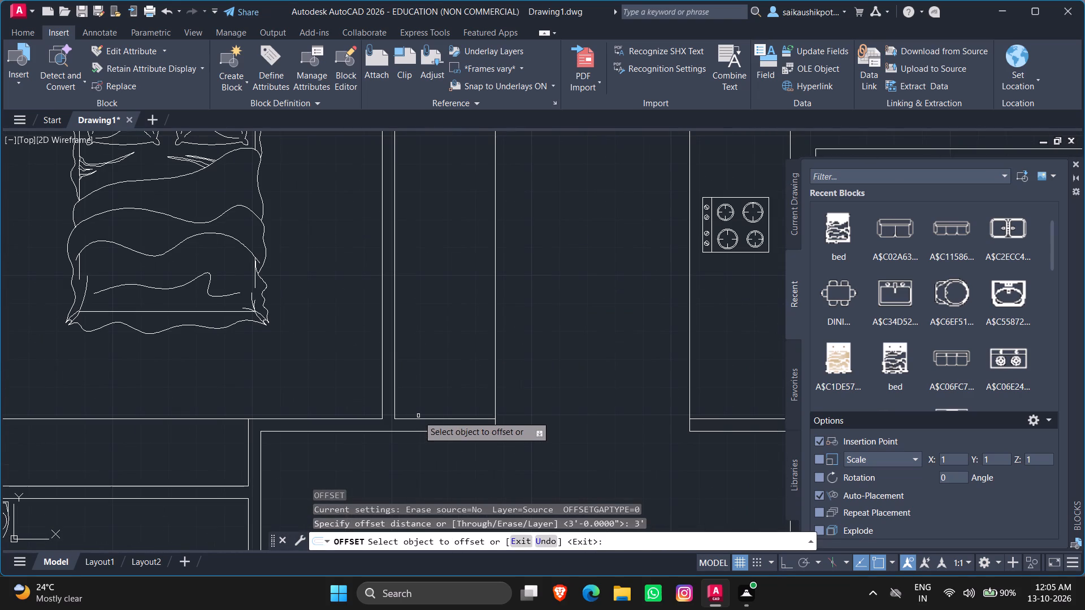
left_click(423, 419)
left_click(470, 347)
Offset the left kitchen's inner top wall line 3' downward.
scroll(493, 349, "down", 2)
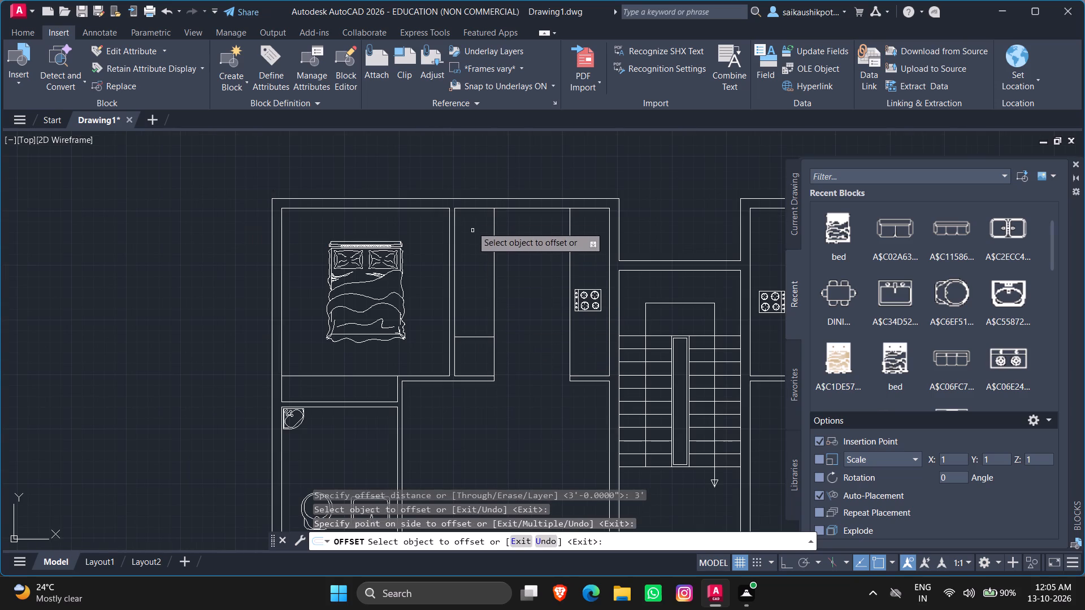
left_click(465, 208)
left_click(478, 261)
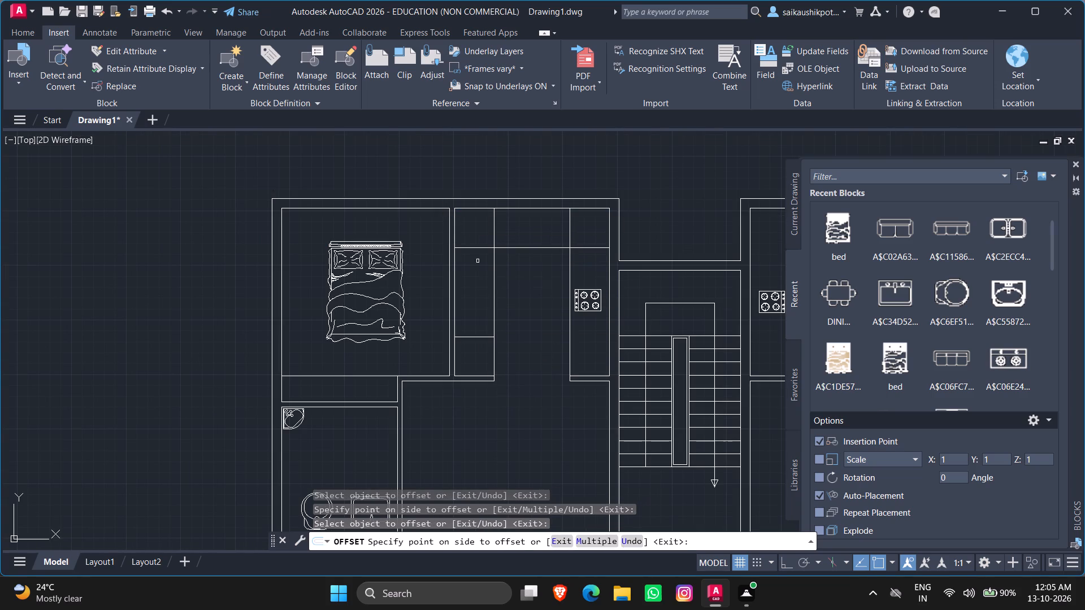
key("Escape")
key("Escape")
Trim the upper offset line from the left kitchen's middle and stove strip, keeping only its segment in the left counter strip.
type("TR")
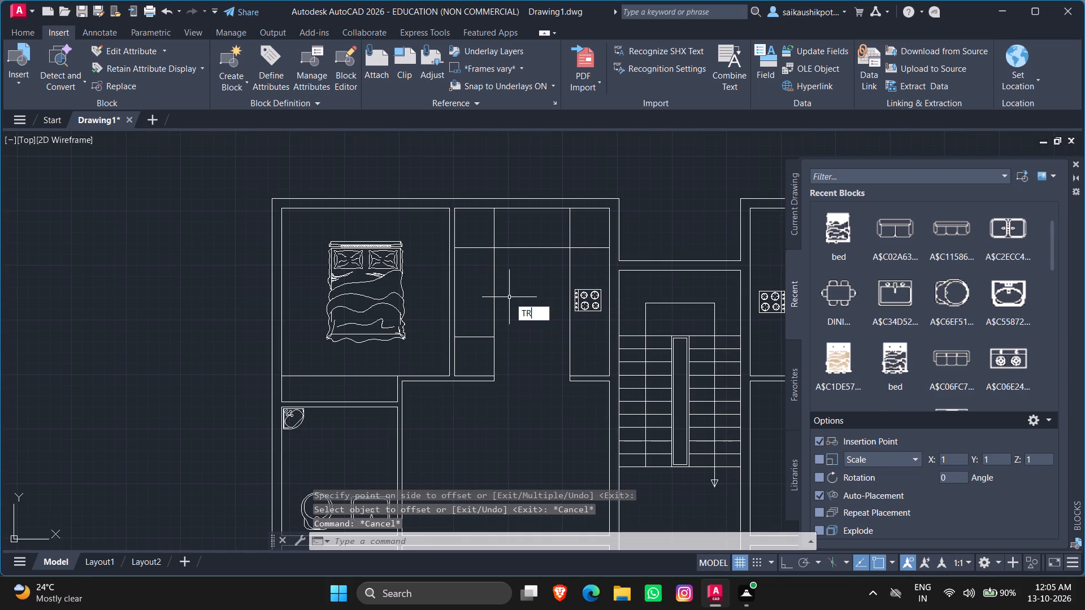
key("Return")
key("Return")
left_click(532, 246)
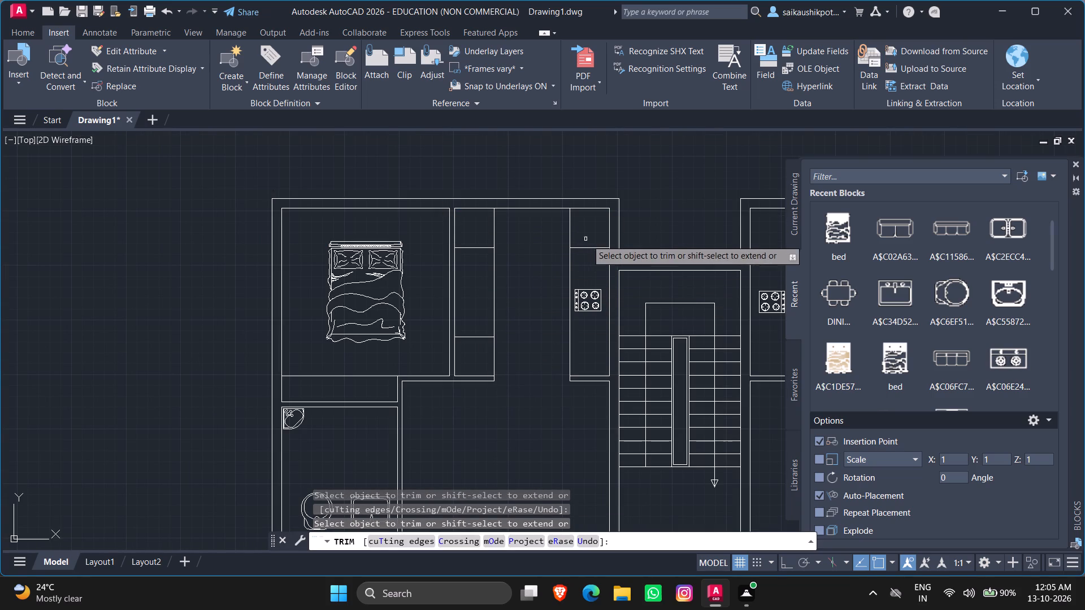
left_click(584, 249)
scroll(506, 296, "down", 1)
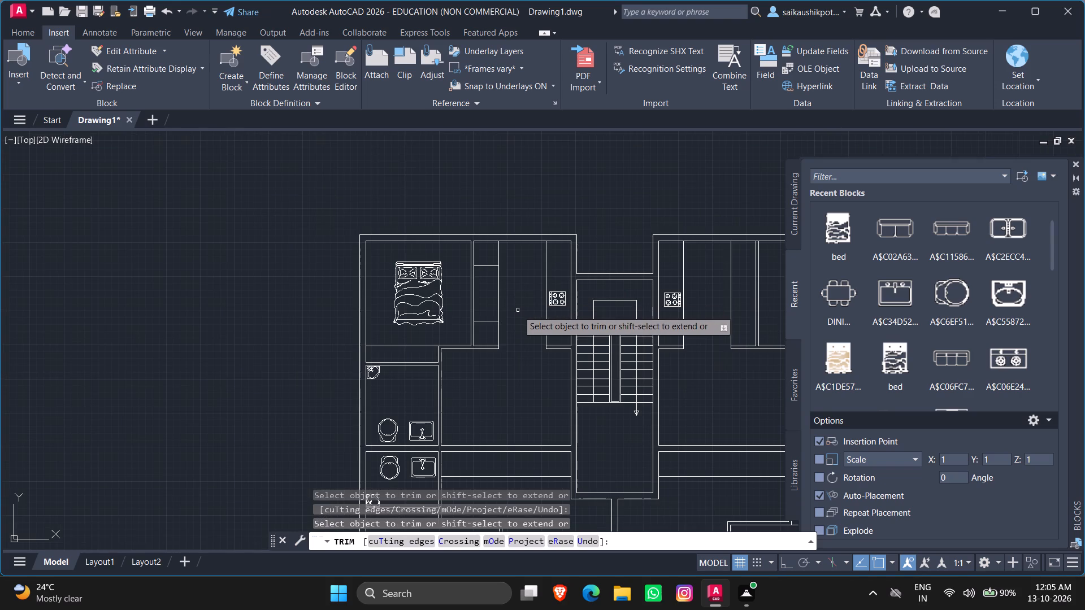
key("Escape")
scroll(518, 310, "down", 2)
key("Escape")
scroll(572, 302, "up", 2)
key("Escape")
key("Escape")
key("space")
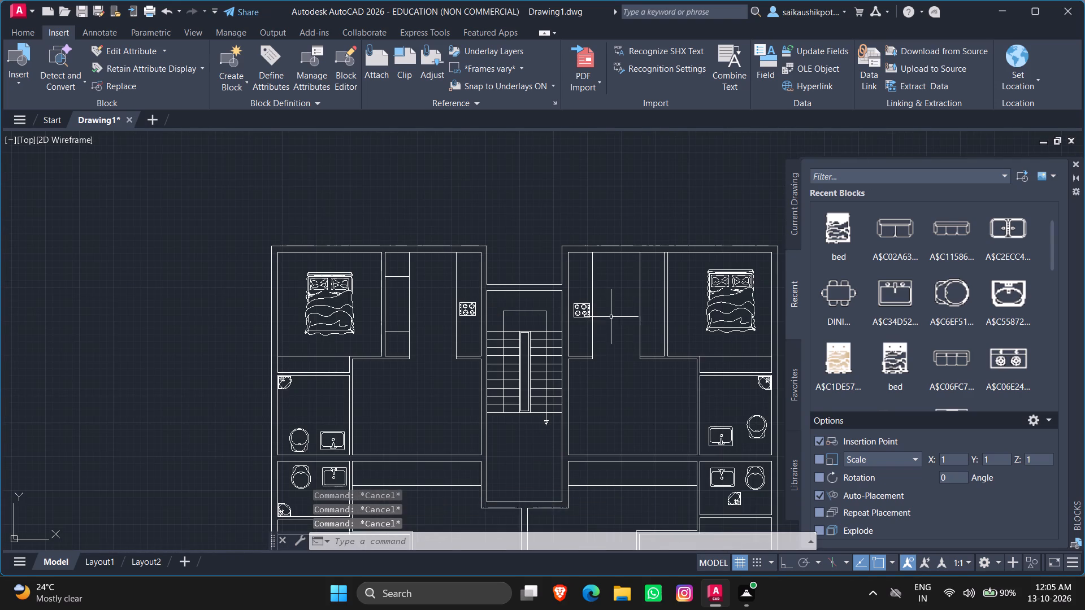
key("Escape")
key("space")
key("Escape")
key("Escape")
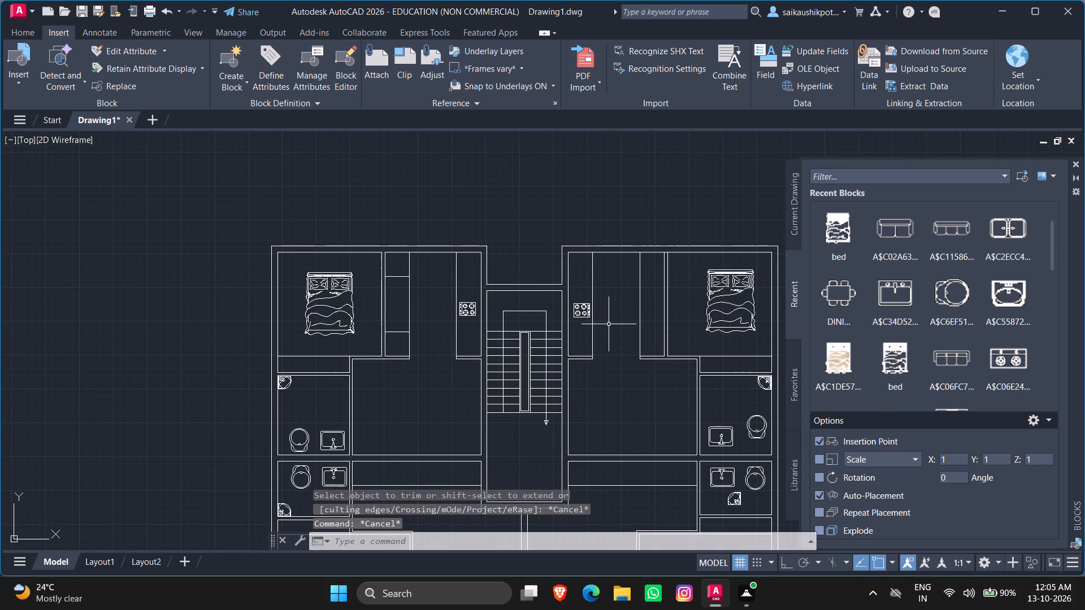
Offset the inner top wall line of the right kitchen 3' downward.
key("o")
key("Return")
key("3")
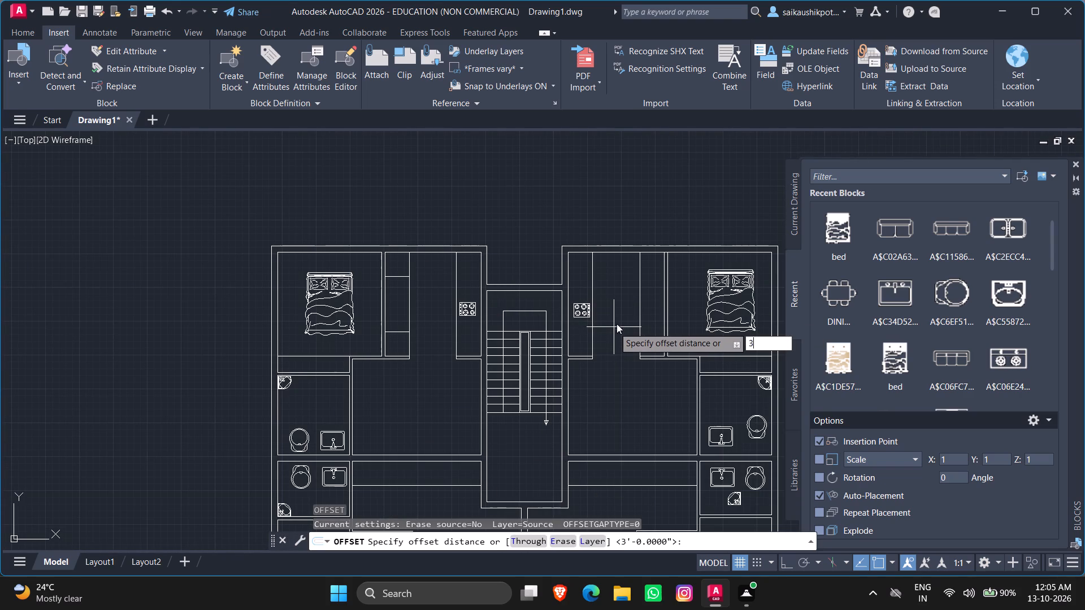
key("apostrophe")
key("Return")
scroll(641, 259, "up", 2)
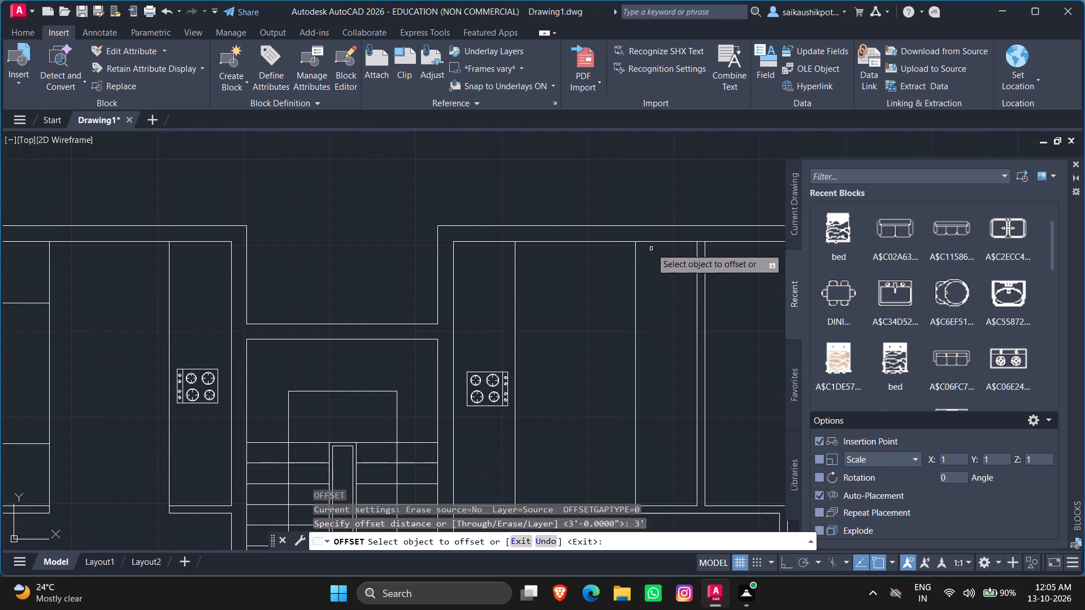
left_click(653, 242)
left_click(638, 290)
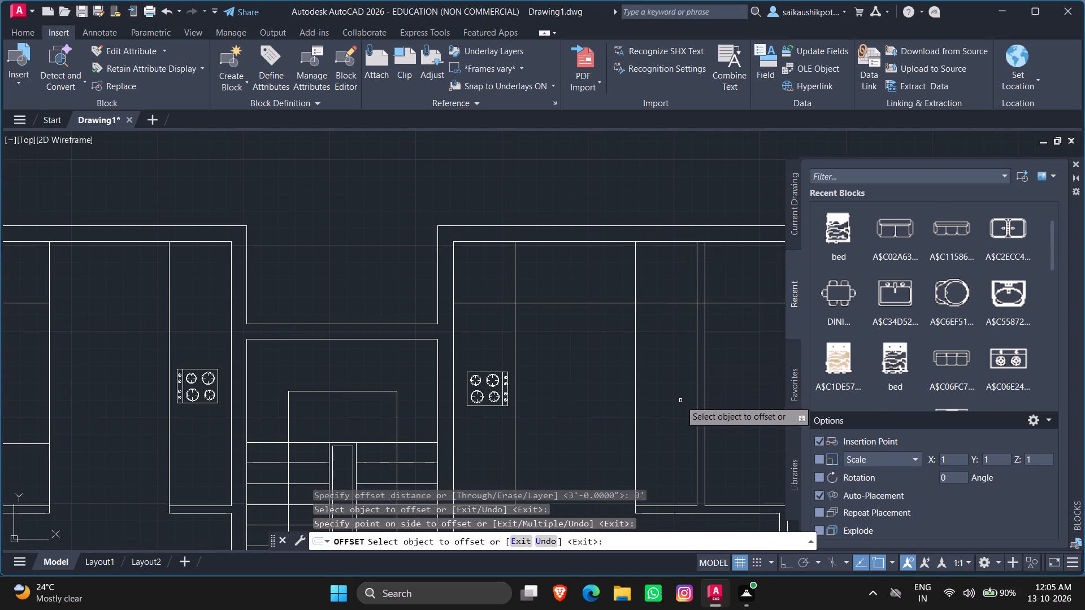
Offset the inner bottom wall line of the right kitchen's right counter strip 3' upward into the strip.
scroll(678, 413, "down", 1)
scroll(676, 484, "up", 2)
left_click(674, 451)
left_click(679, 396)
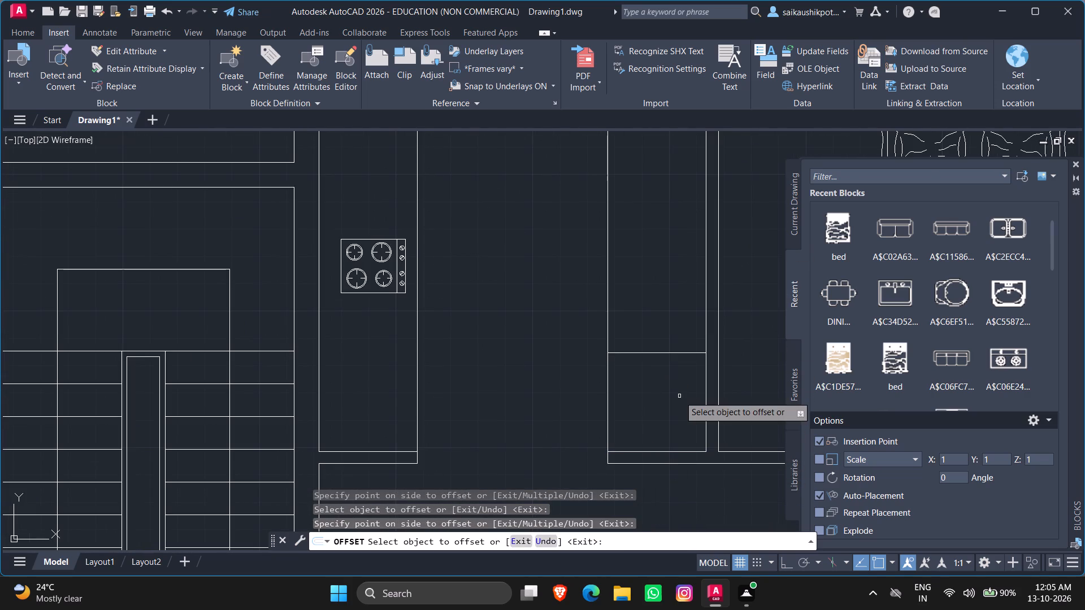
key("Escape")
key("Escape")
key("Escape")
key("Escape")
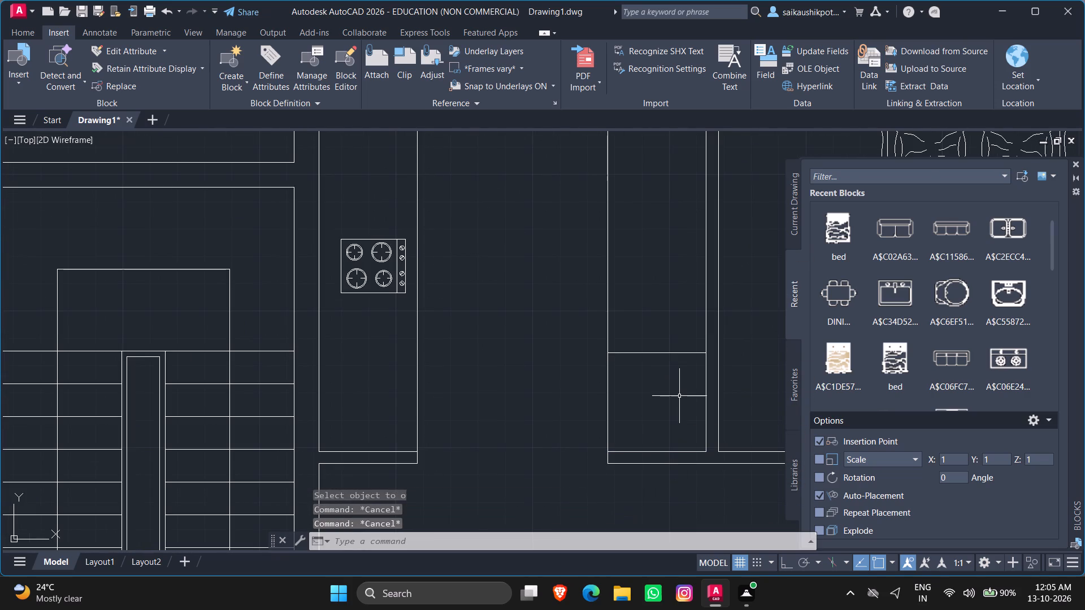
key("Escape")
key("Escape")
key("Escape")
Trim the upper offset line where it crosses the wall between the right kitchen and the right bedroom.
scroll(646, 415, "down", 2)
scroll(650, 308, "up", 1)
key("Escape")
key("Escape")
key("Escape")
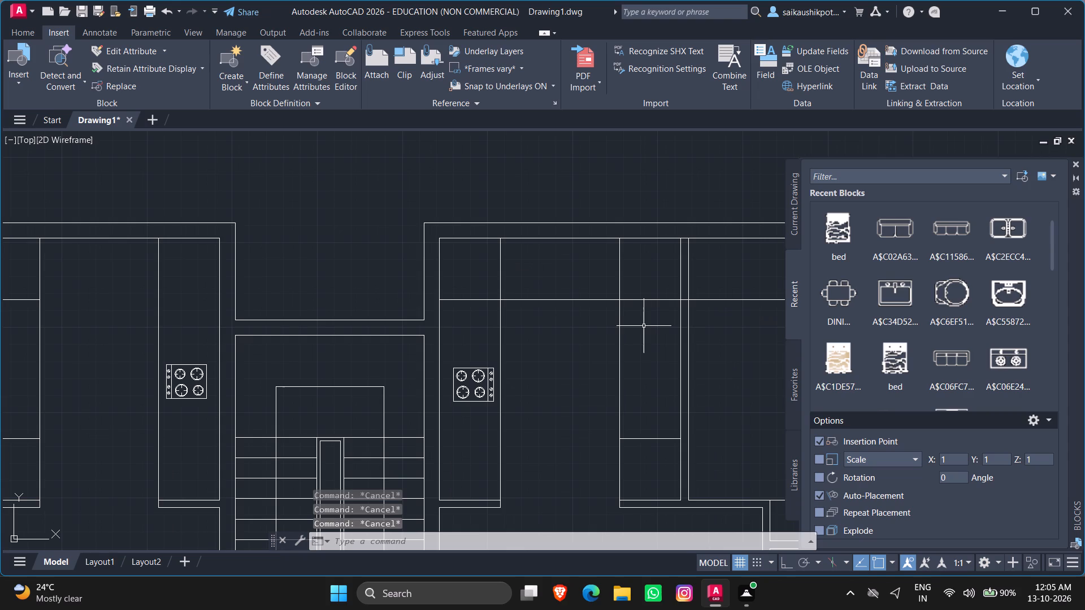
type("TR")
key("Return")
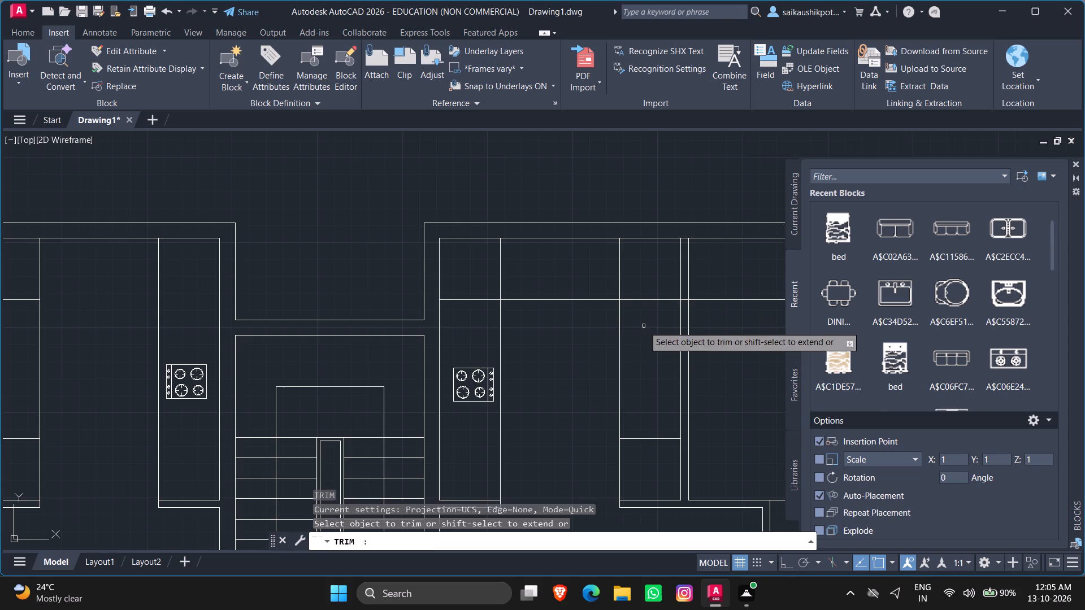
key("Return")
scroll(637, 274, "up", 2)
scroll(672, 311, "down", 1)
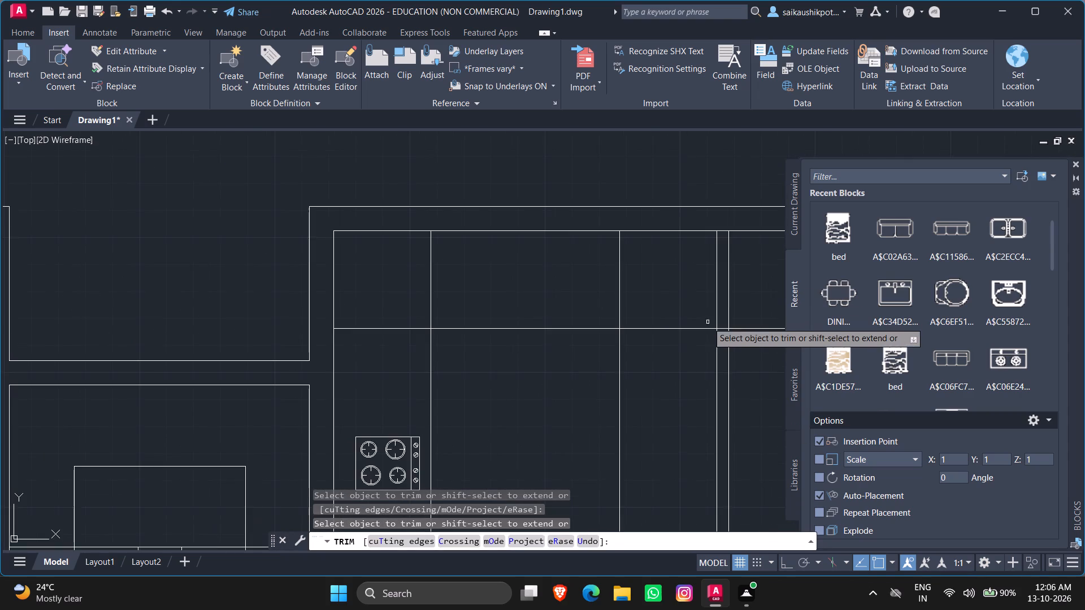
scroll(710, 327, "up", 3)
left_click(734, 327)
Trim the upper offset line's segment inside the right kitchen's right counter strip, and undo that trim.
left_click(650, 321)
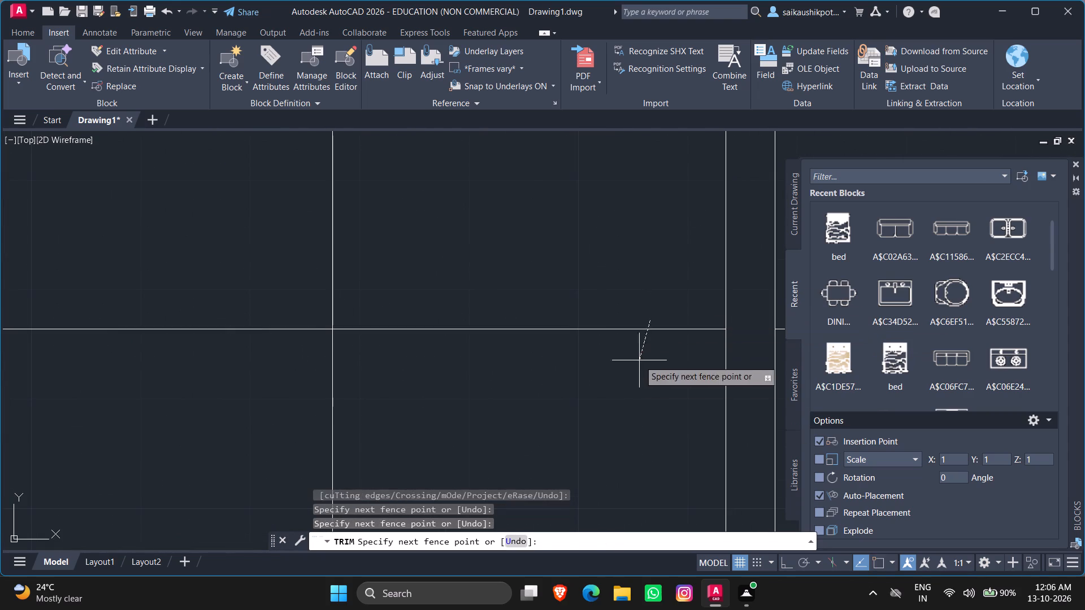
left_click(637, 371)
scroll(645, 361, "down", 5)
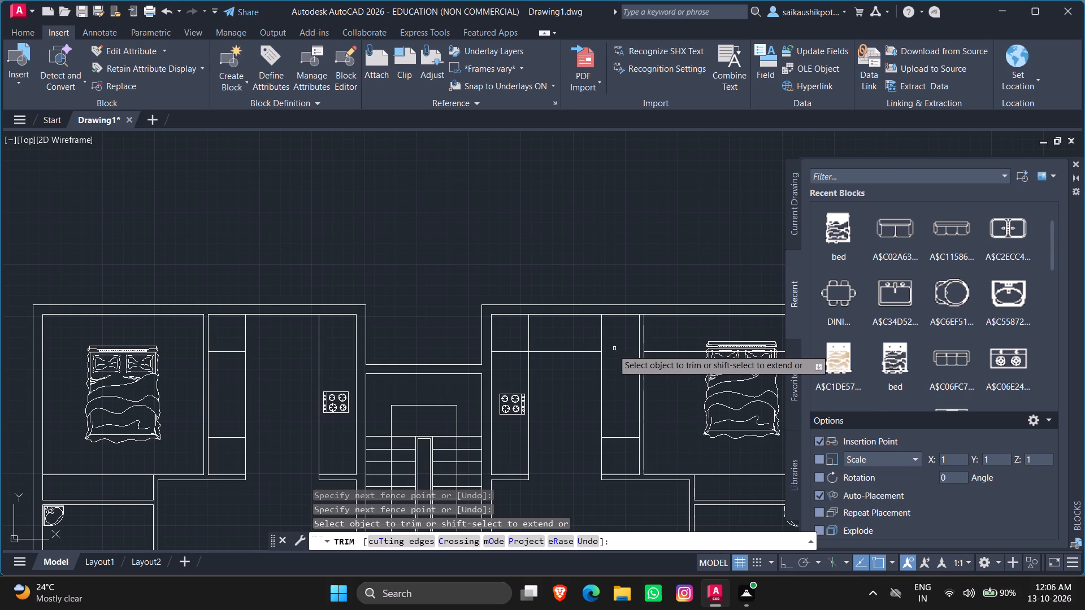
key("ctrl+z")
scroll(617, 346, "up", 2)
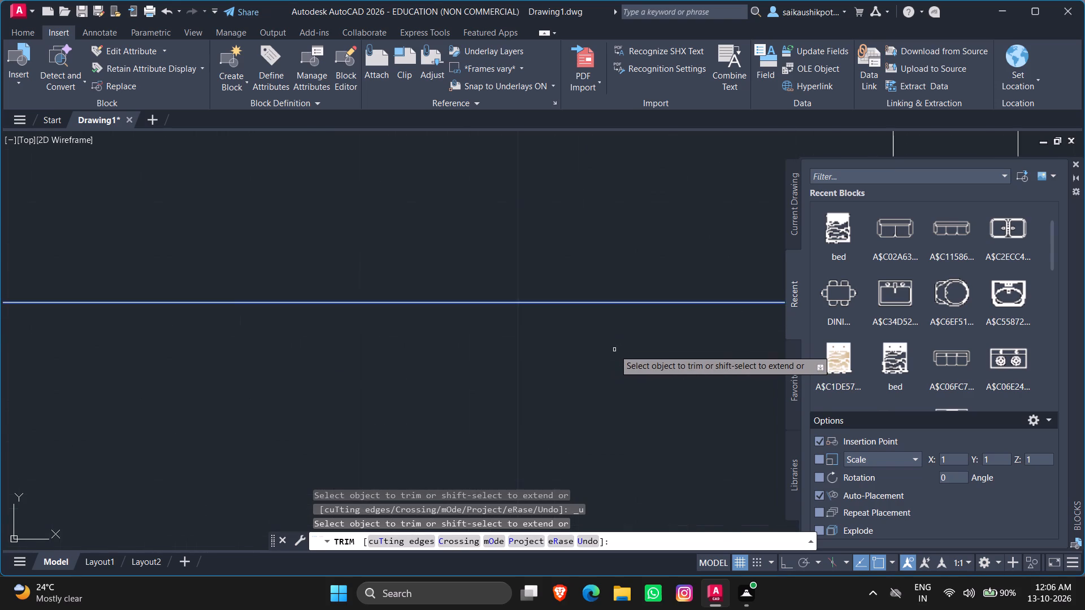
Trim the upper offset line from the right kitchen's open middle and from the stove's counter strip.
scroll(614, 350, "down", 5)
left_click_drag(479, 329, 474, 390)
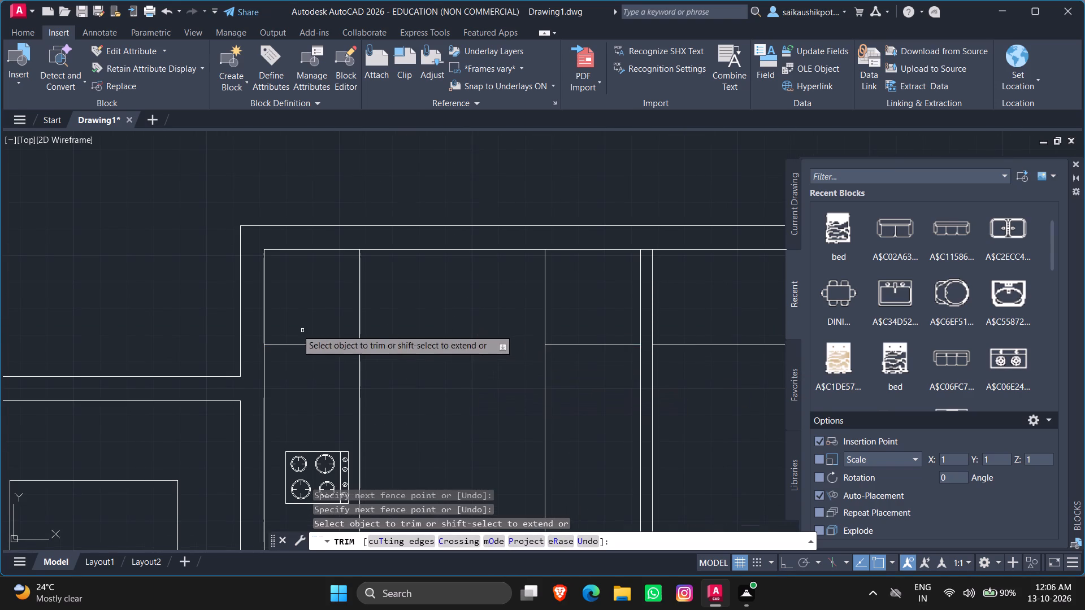
left_click_drag(291, 328, 291, 368)
Trim away all pieces of the upper offset line crossing the right bedroom, including those running through the bed.
left_click_drag(697, 334, 695, 382)
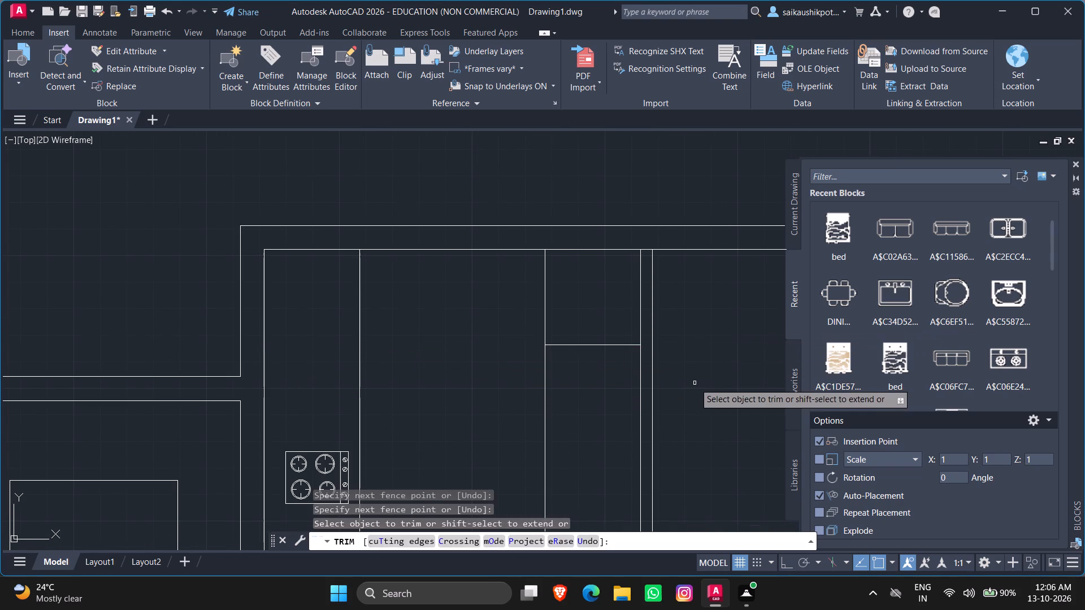
scroll(692, 379, "down", 3)
scroll(637, 381, "down", 2)
scroll(710, 373, "up", 4)
scroll(541, 385, "up", 2)
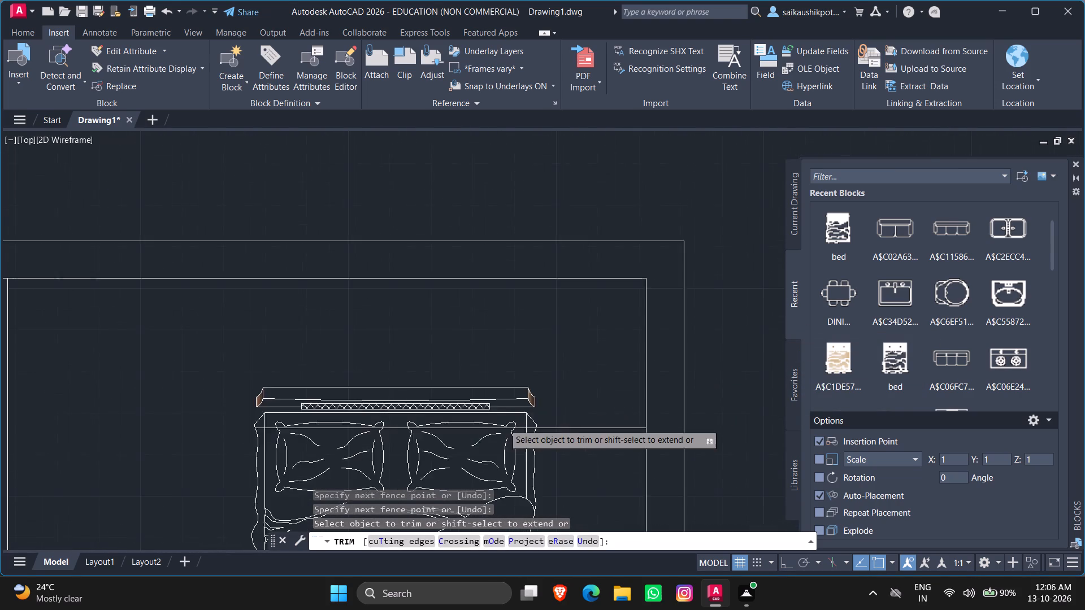
scroll(504, 424, "up", 1)
left_click(498, 430)
left_click(331, 435)
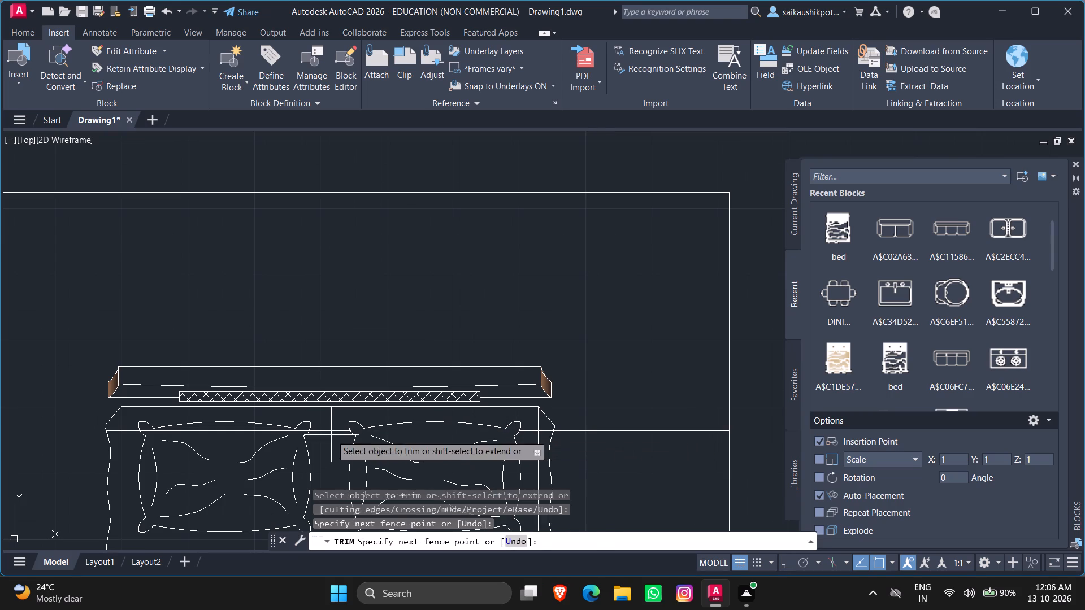
left_click(326, 431)
left_click_drag(324, 430, 102, 451)
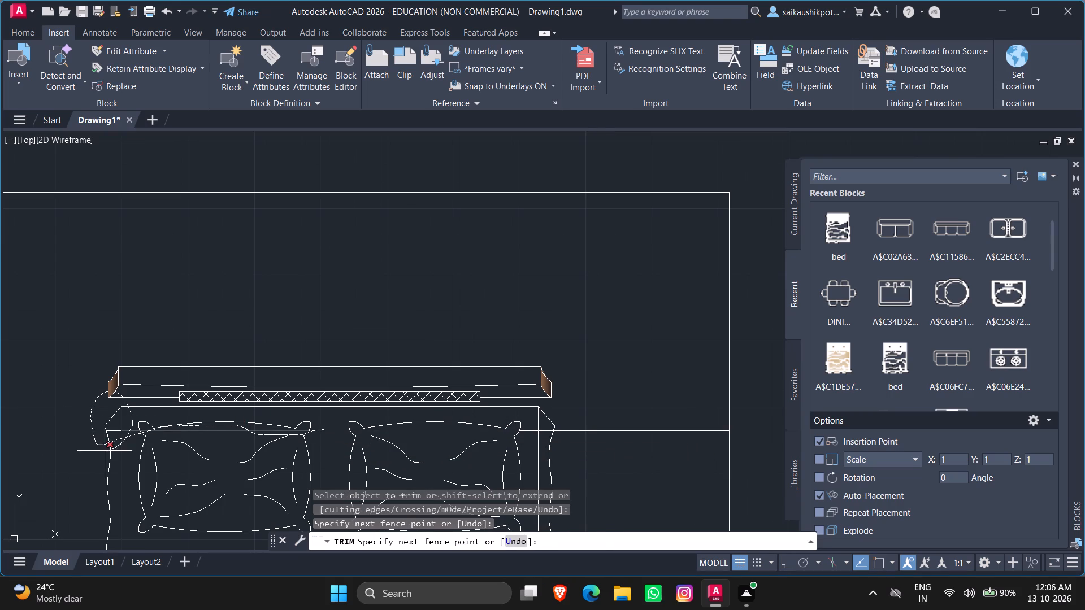
left_click_drag(102, 451, 661, 367)
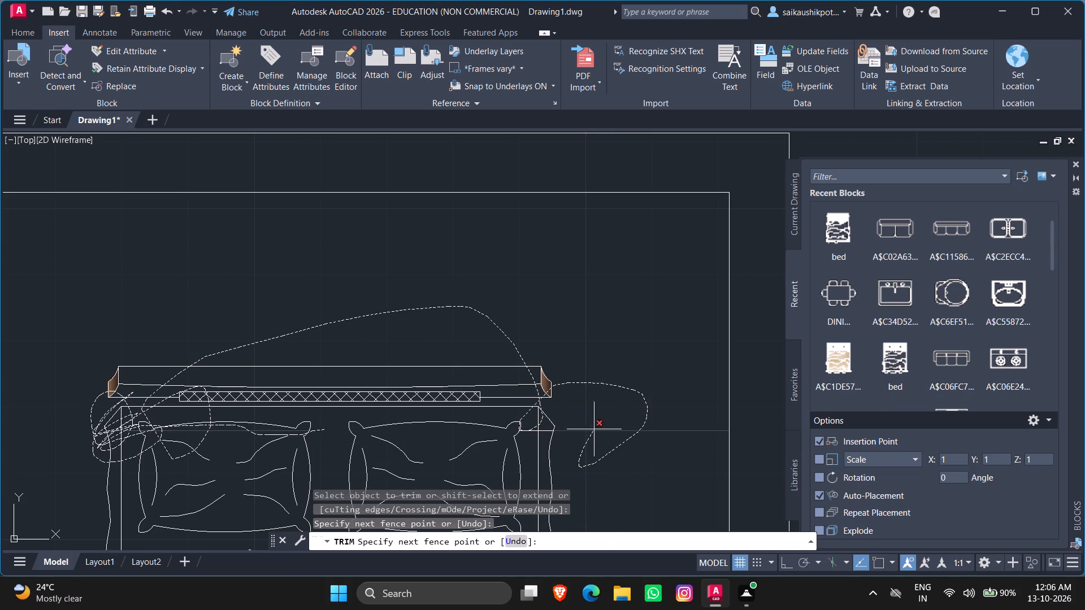
left_click_drag(661, 367, 583, 422)
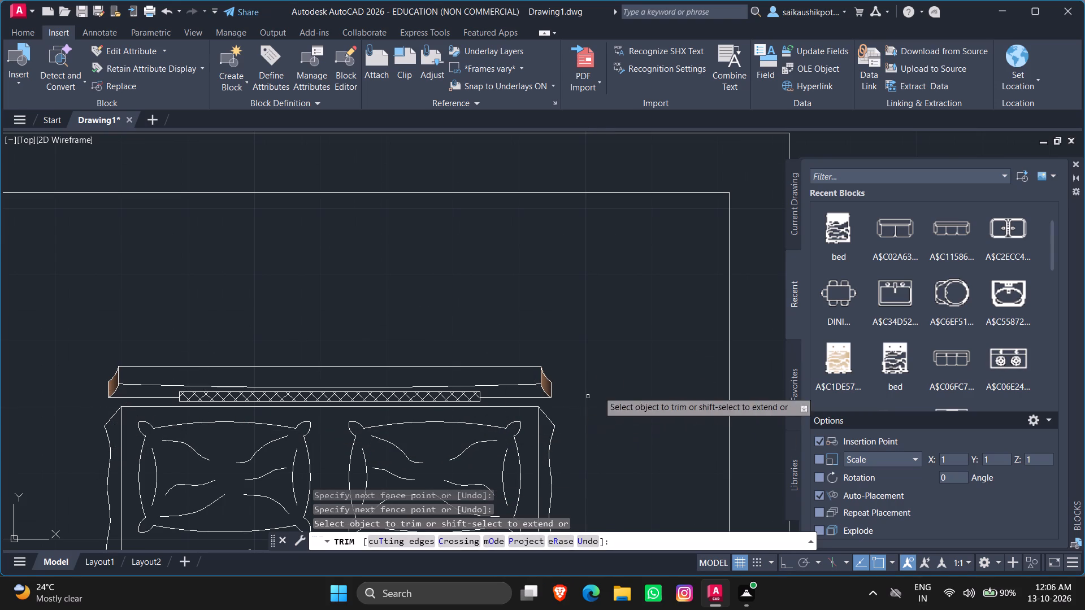
scroll(519, 364, "down", 5)
key("Escape")
key("Escape")
key("Escape")
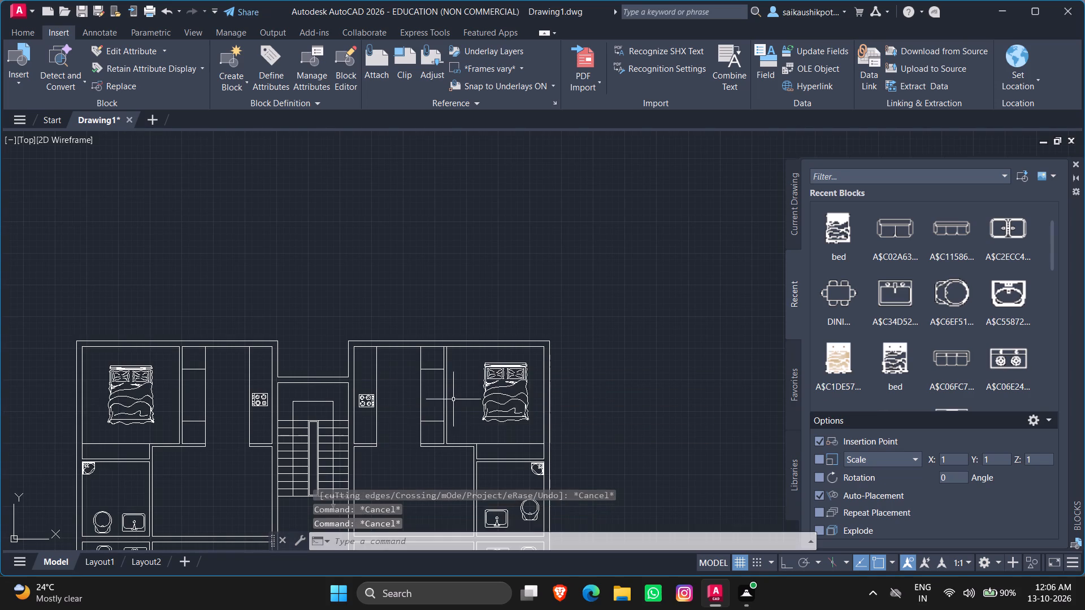
Offset the four boundary lines of the left kitchen's upper corner compartment 3" inward.
scroll(505, 391, "down", 2)
scroll(432, 400, "up", 4)
scroll(432, 413, "down", 3)
scroll(316, 403, "up", 3)
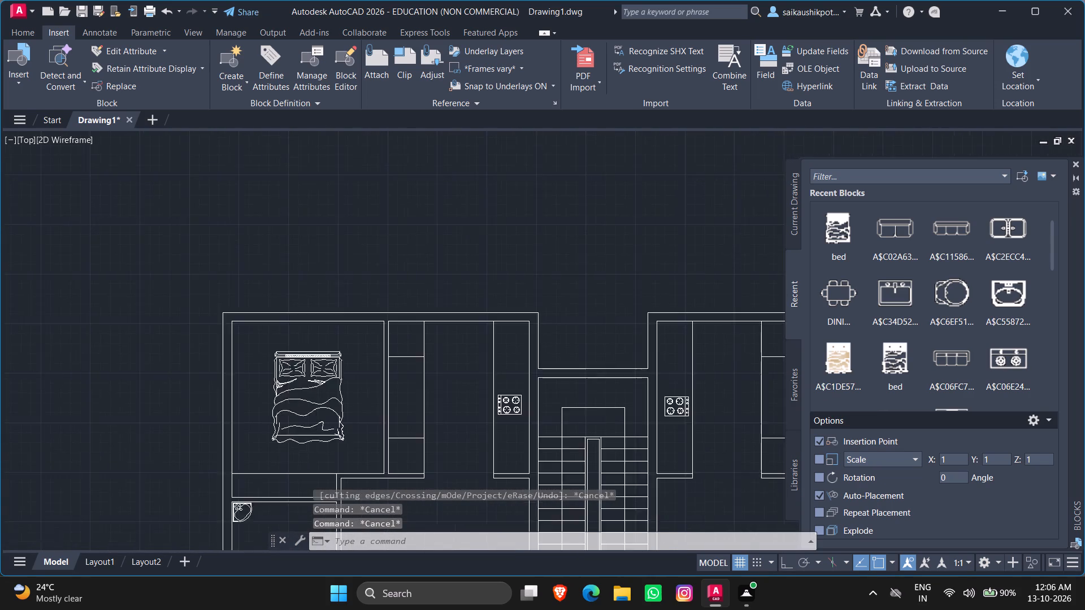
key("Escape")
key("Escape")
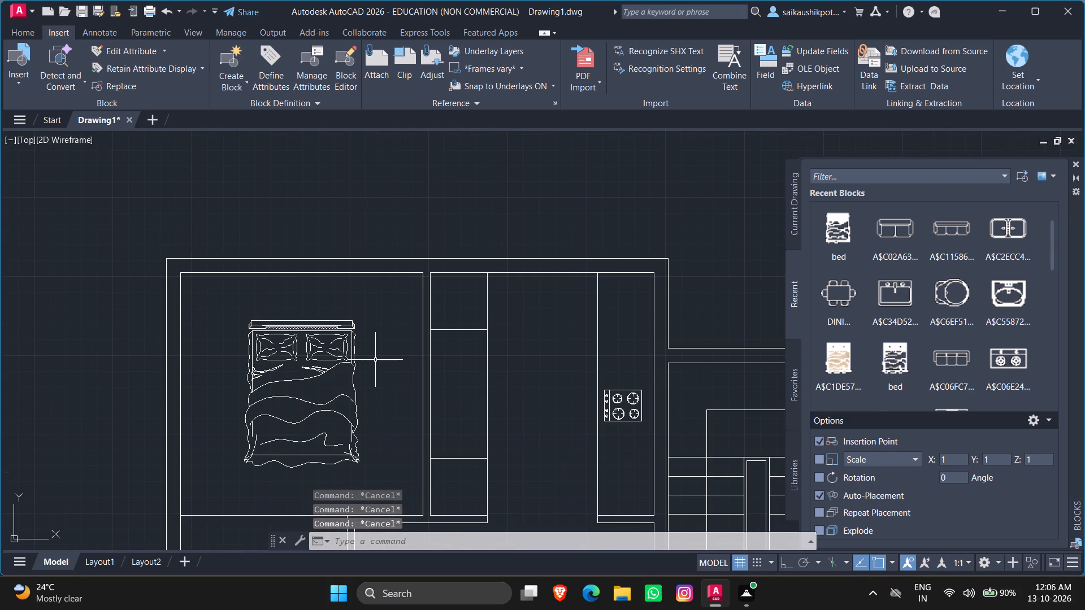
key("o")
key("Return")
type("3\"")
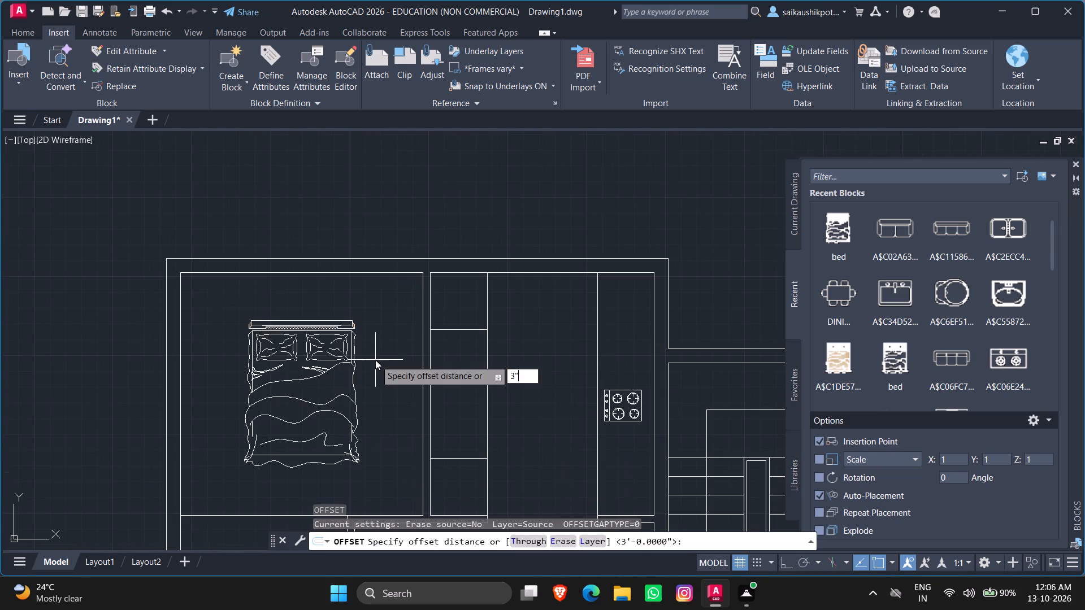
key("Return")
left_click_drag(451, 329, 452, 315)
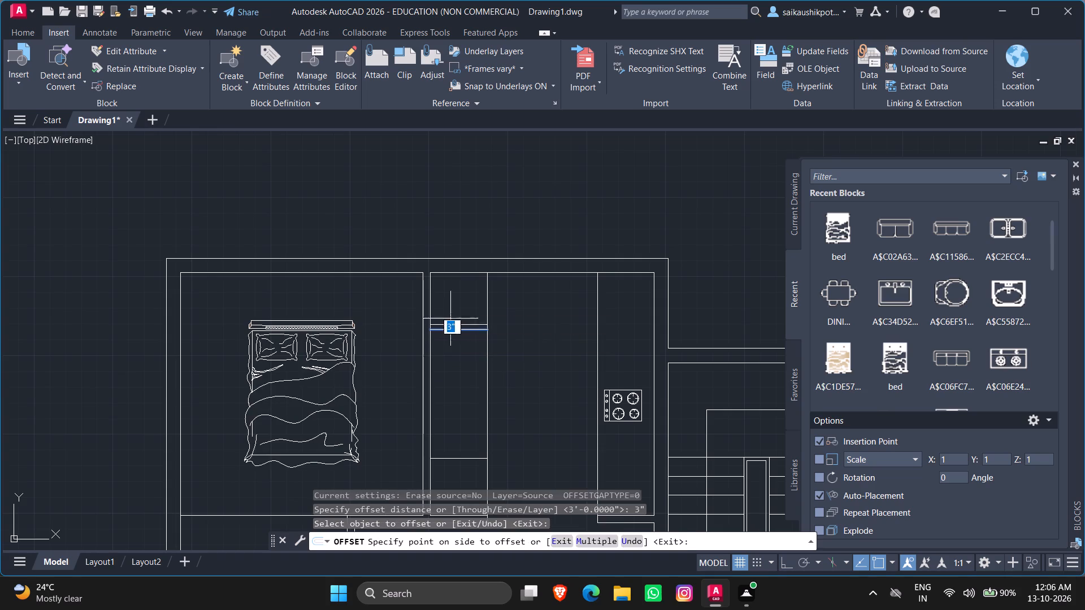
left_click(453, 307)
left_click(487, 312)
left_click(478, 315)
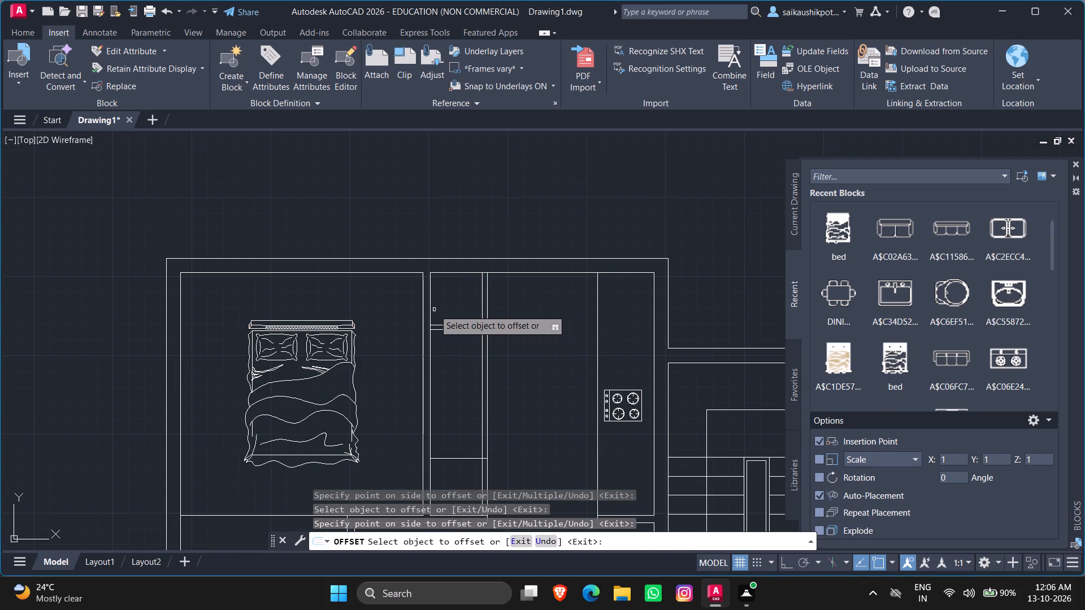
double_click(432, 308)
left_click(438, 311)
left_click(462, 274)
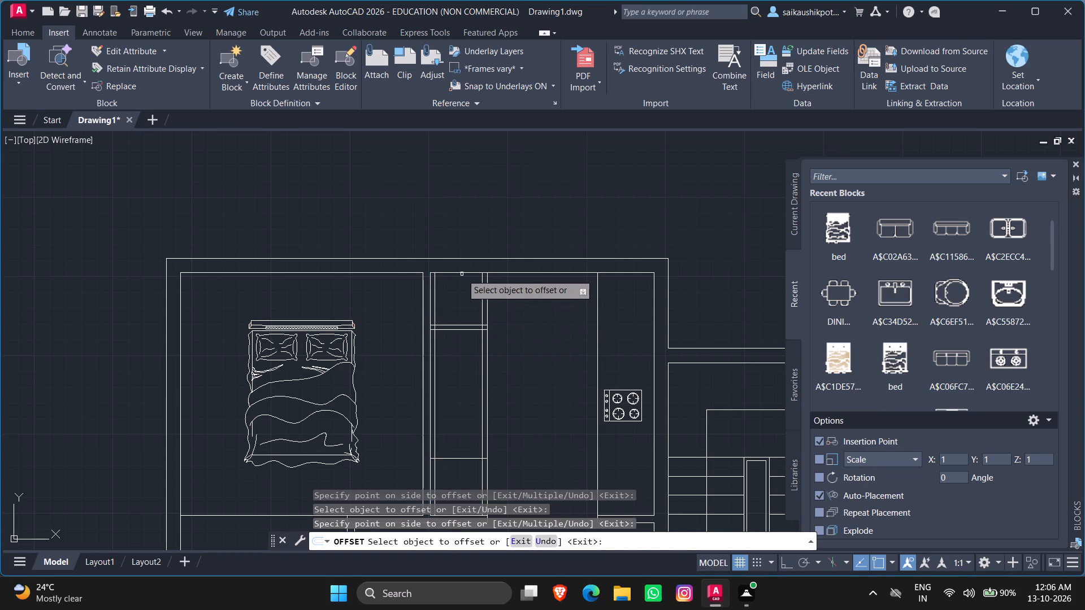
left_click(462, 287)
key("Escape")
Offset the top and bottom lines of the left kitchen's lower corner compartment 3" inward.
scroll(492, 270, "down", 1)
key("space")
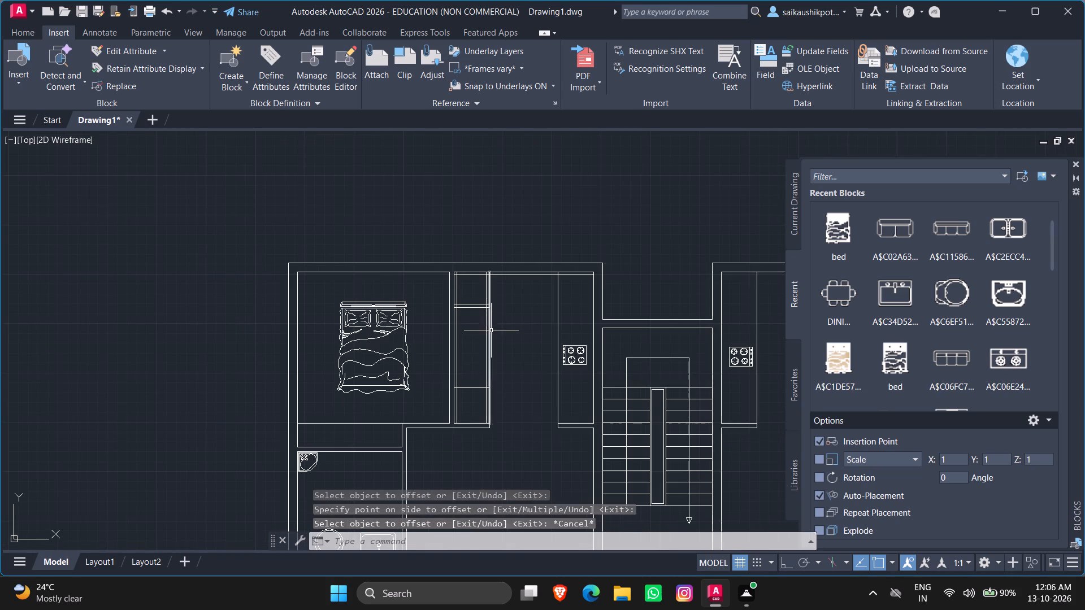
scroll(470, 404, "up", 3)
key("space")
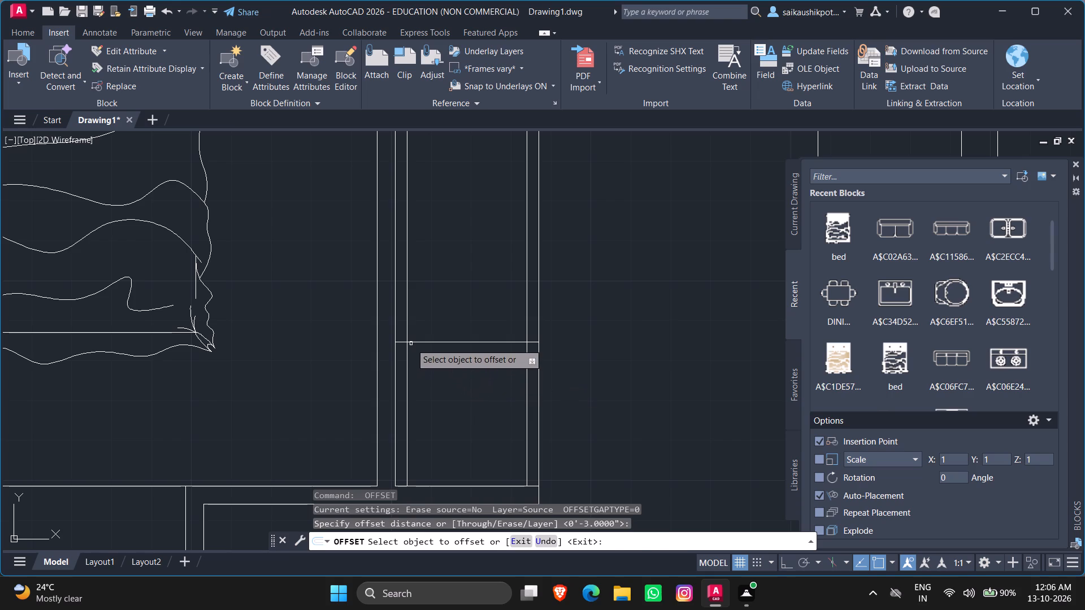
left_click(411, 343)
left_click(424, 373)
scroll(473, 364, "down", 2)
scroll(466, 430, "up", 2)
left_click(452, 388)
left_click(465, 357)
key("Escape")
scroll(470, 387, "down", 2)
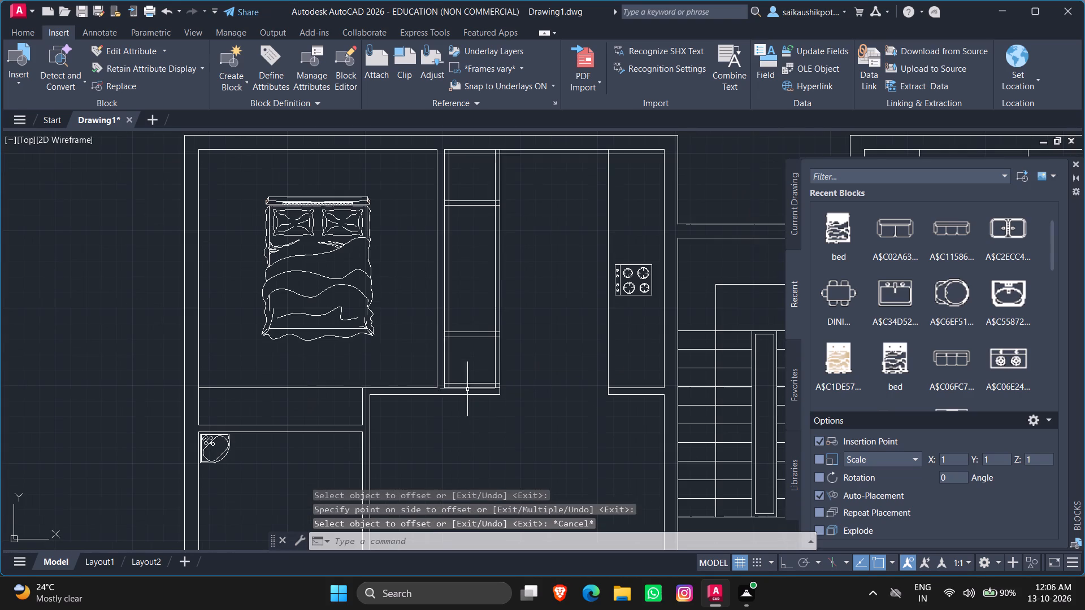
key("Escape")
key("Escape")
Trim both vertical offset lines between the left kitchen's upper and lower compartments, undoing the first trims and redoing them.
type("TR")
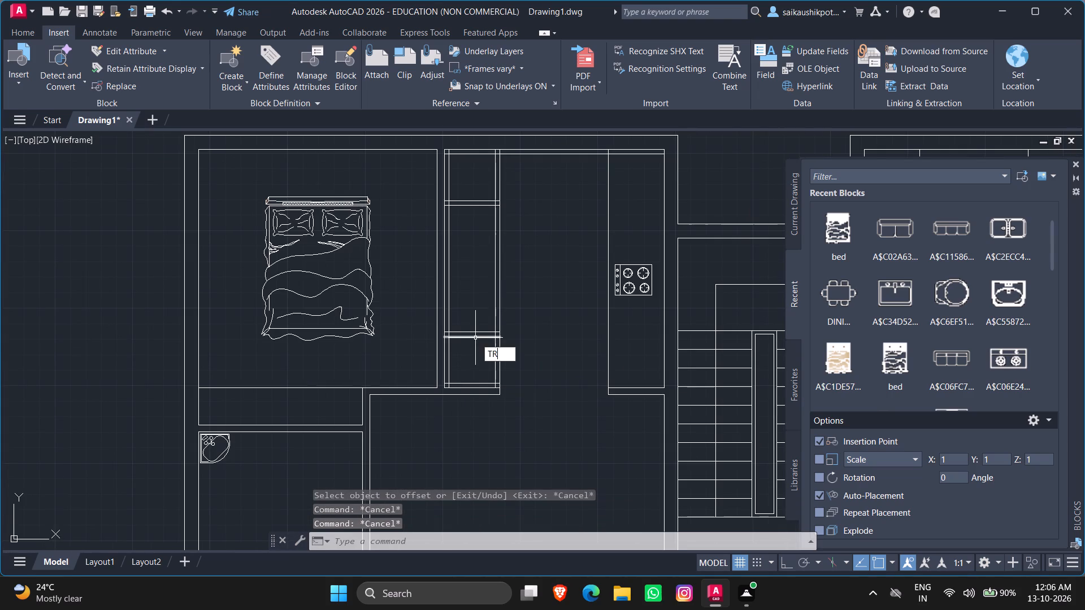
key("Return")
key("Return")
scroll(445, 274, "up", 2)
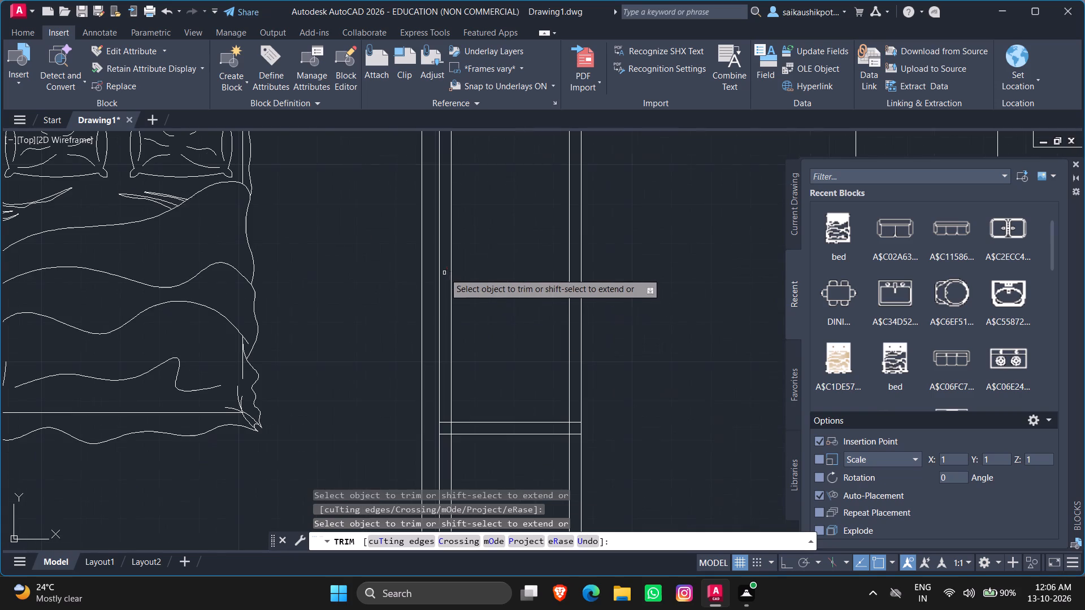
left_click(453, 288)
scroll(490, 348, "down", 2)
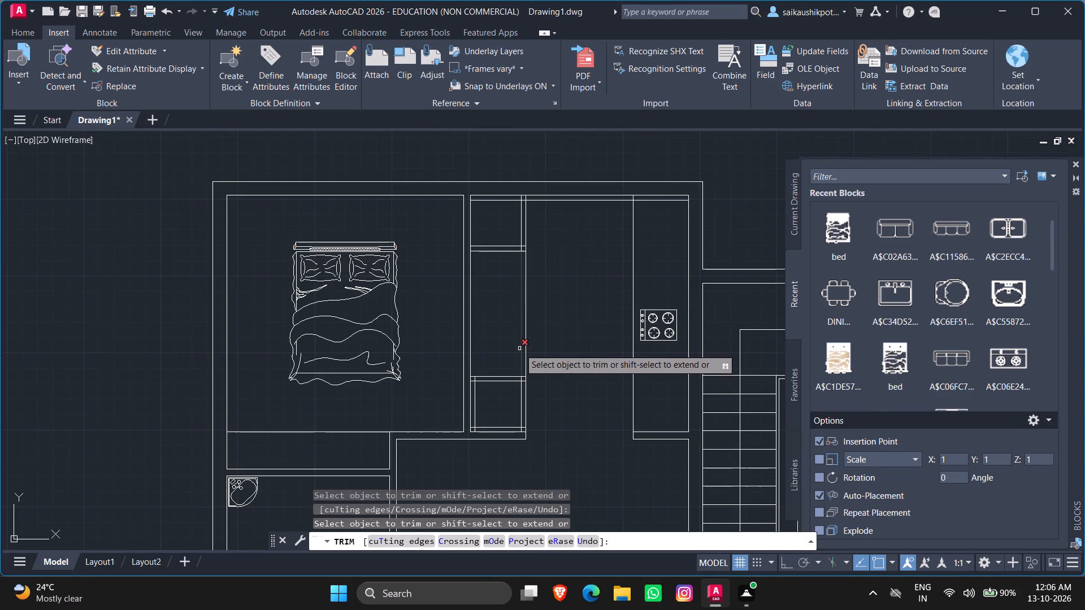
left_click(519, 348)
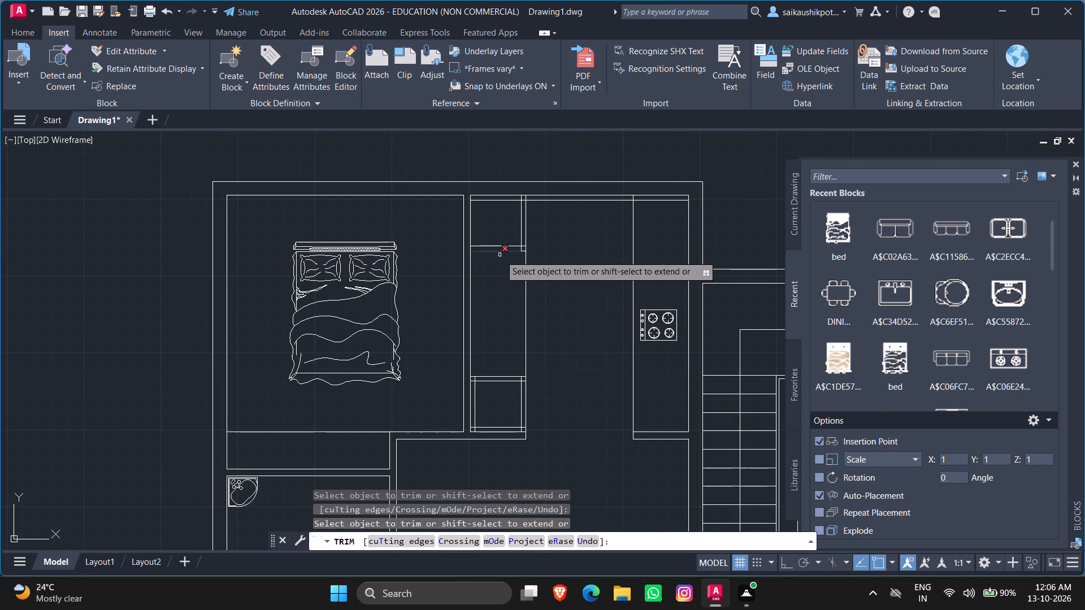
key("ctrl+z")
key("ctrl+z")
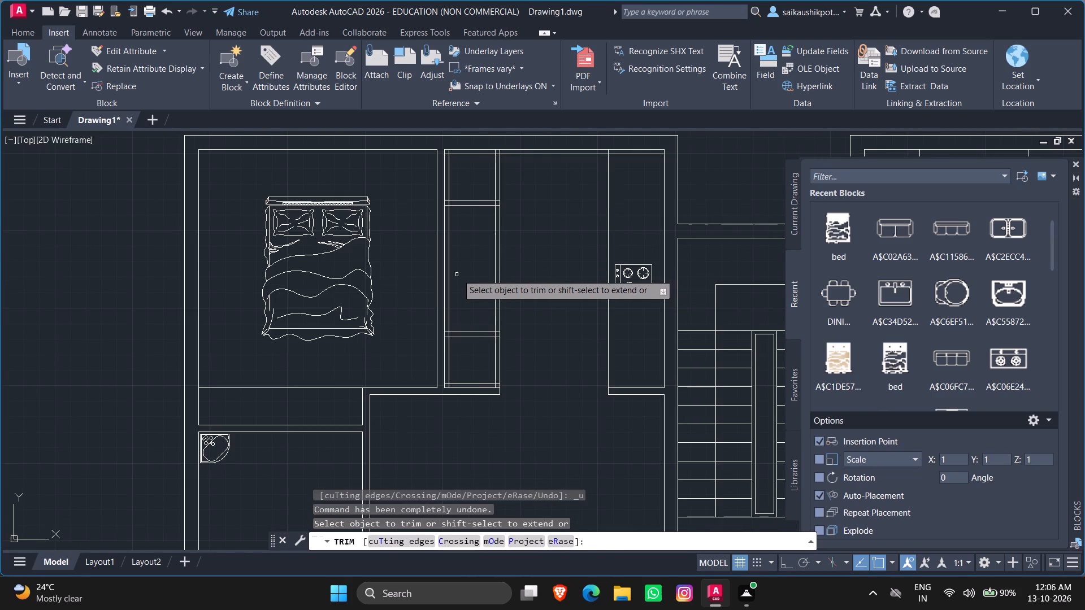
left_click(450, 249)
left_click(496, 249)
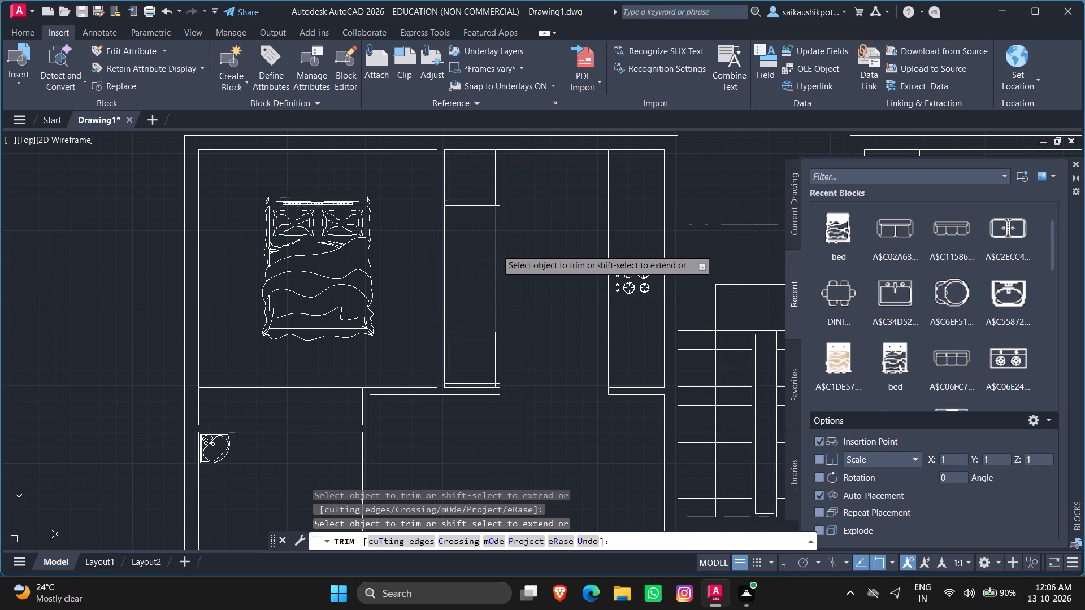
Trim the vertical offset line ends past the two upper inner corners of the left kitchen's lower compartment.
scroll(492, 208, "up", 2)
scroll(484, 373, "down", 3)
scroll(491, 409, "up", 4)
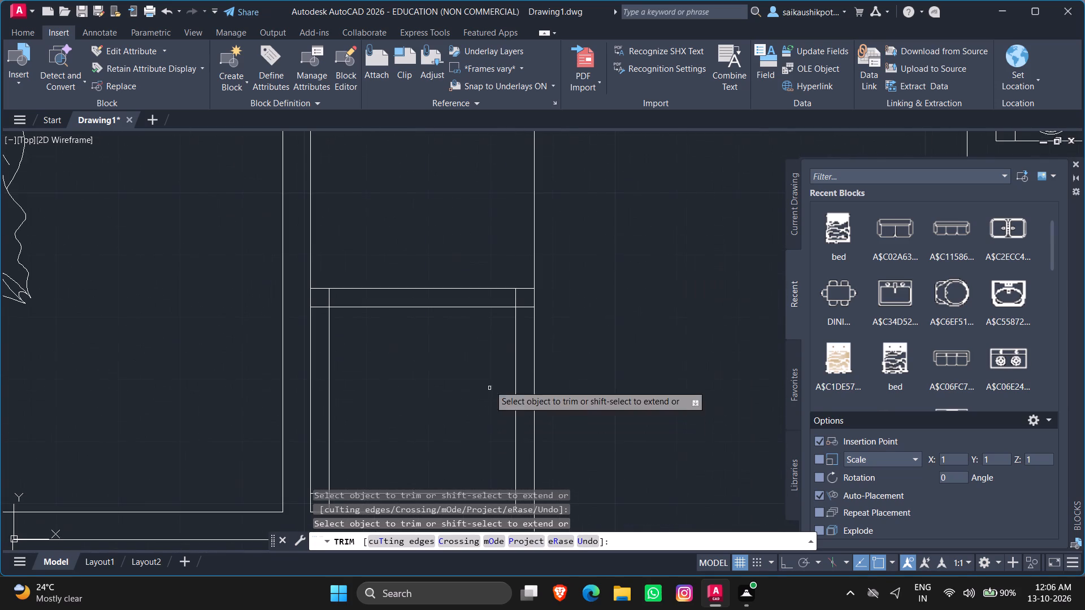
scroll(511, 329, "down", 1)
scroll(509, 309, "up", 4)
left_click_drag(509, 309, 515, 312)
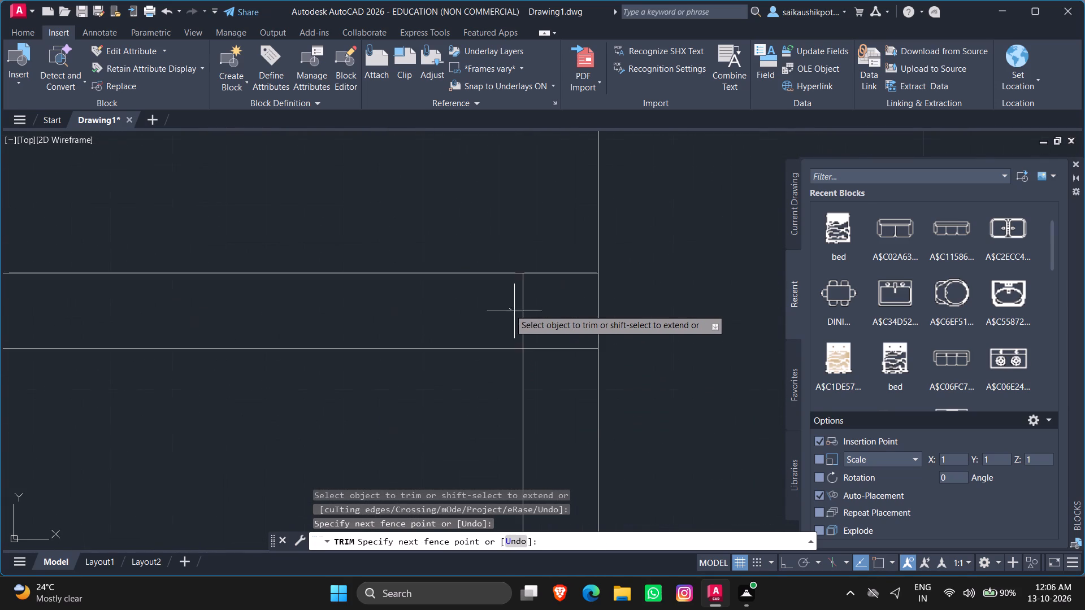
left_click_drag(515, 312, 542, 381)
scroll(433, 318, "down", 4)
scroll(310, 317, "up", 3)
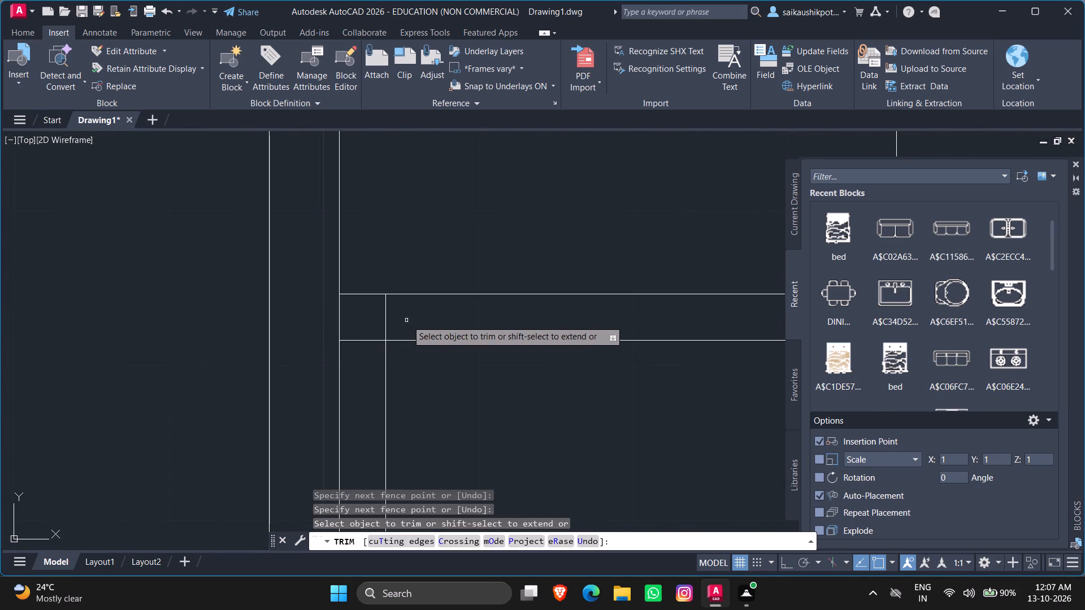
left_click_drag(407, 319, 357, 365)
Trim the overlapping offset line ends at the two lower inner corners of the left kitchen's lower compartment.
scroll(432, 251, "down", 3)
scroll(415, 395, "up", 4)
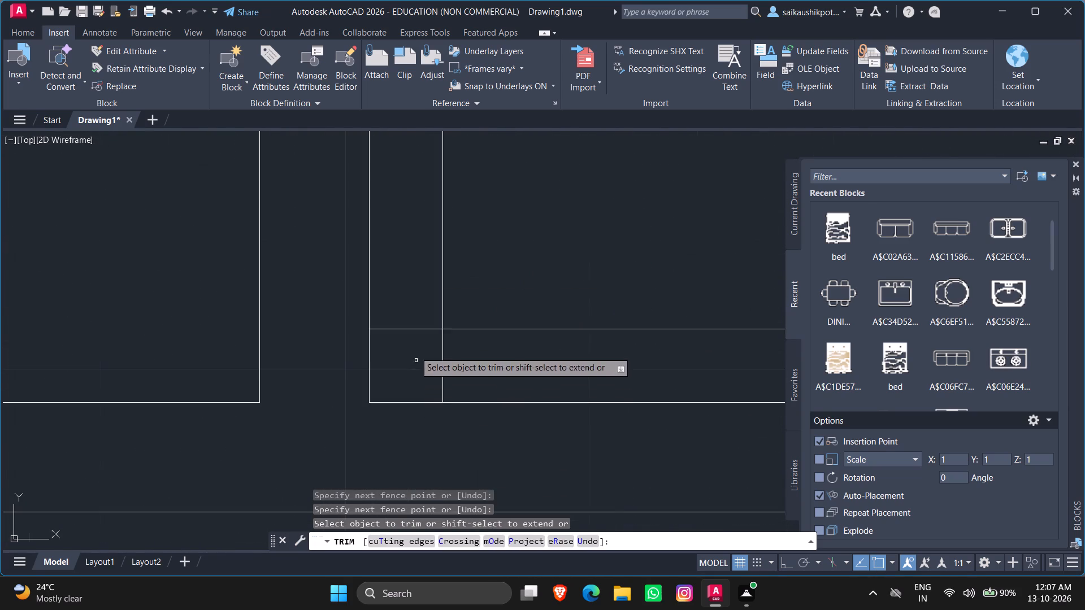
left_click_drag(408, 305, 463, 372)
scroll(384, 375, "down", 3)
scroll(583, 365, "up", 1)
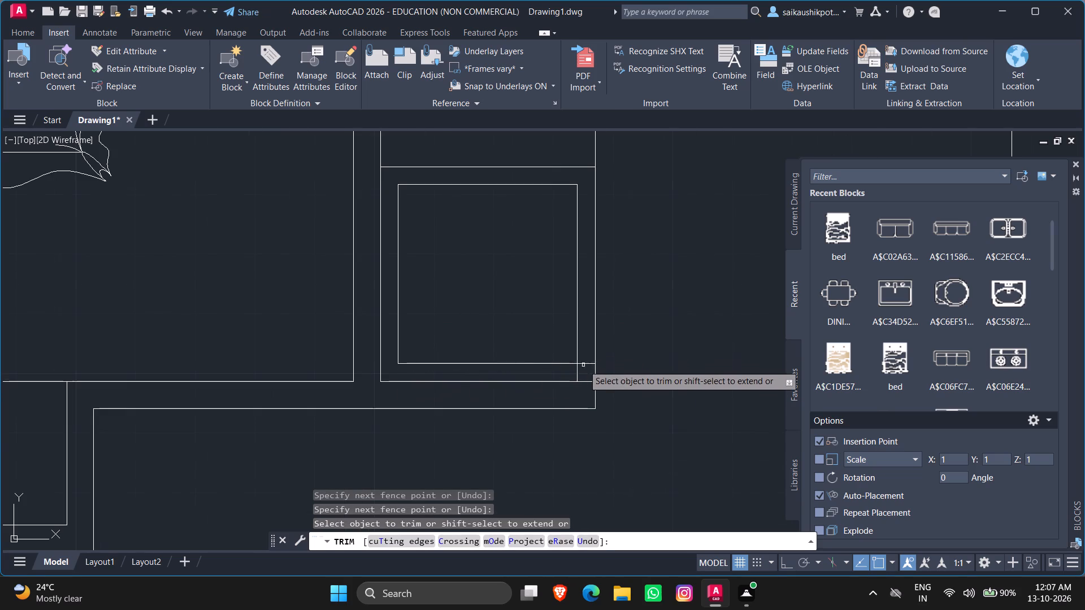
scroll(583, 365, "up", 2)
left_click(577, 391)
left_click(591, 347)
left_click(558, 391)
left_click(533, 388)
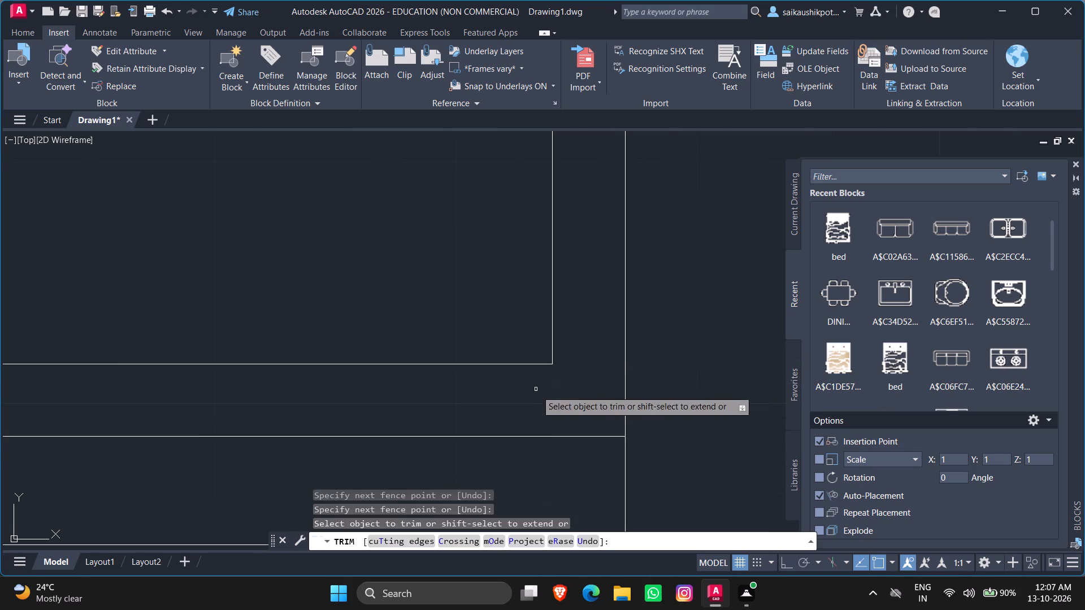
Trim the upper horizontal offset line out of the left kitchen's open middle and stove counter strip.
scroll(560, 406, "down", 6)
scroll(576, 190, "up", 5)
scroll(589, 235, "down", 1)
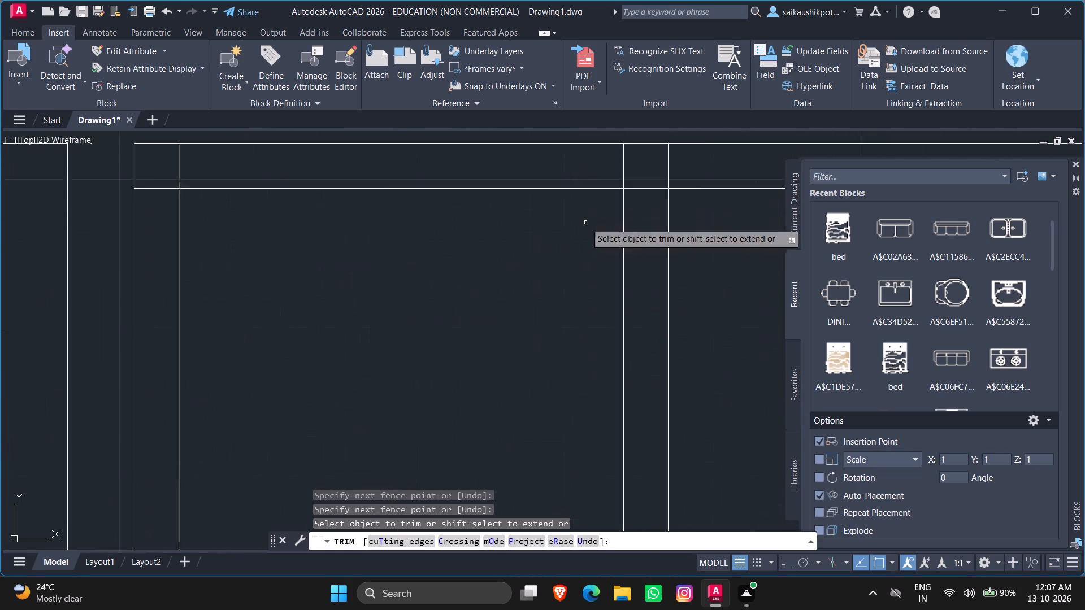
scroll(592, 252, "down", 1)
scroll(599, 207, "up", 2)
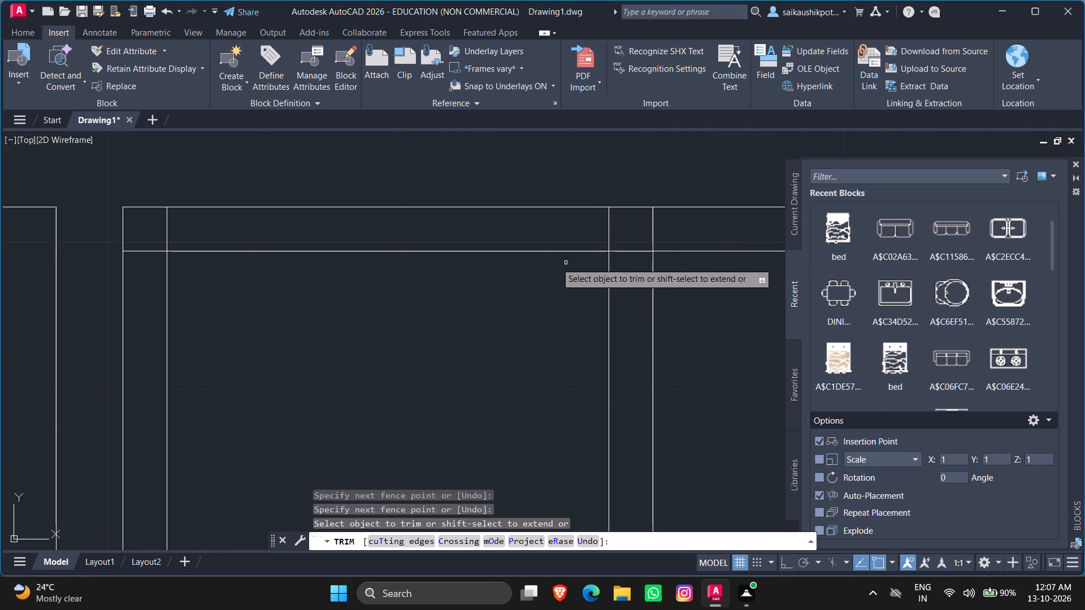
scroll(542, 266, "down", 4)
scroll(688, 299, "down", 1)
scroll(715, 280, "up", 4)
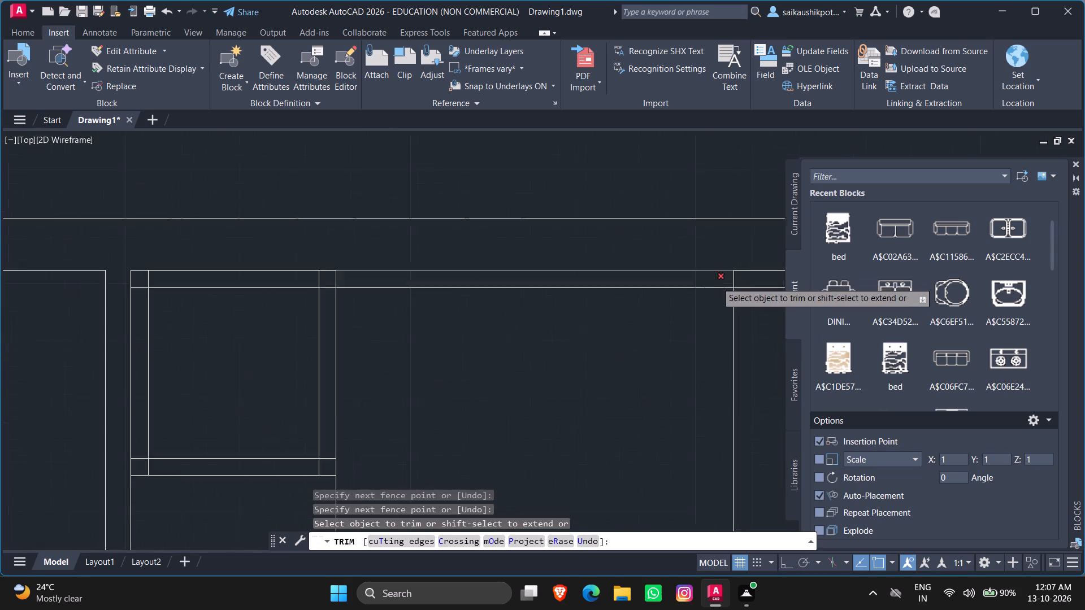
scroll(717, 282, "up", 1)
scroll(612, 289, "down", 5)
scroll(503, 298, "up", 4)
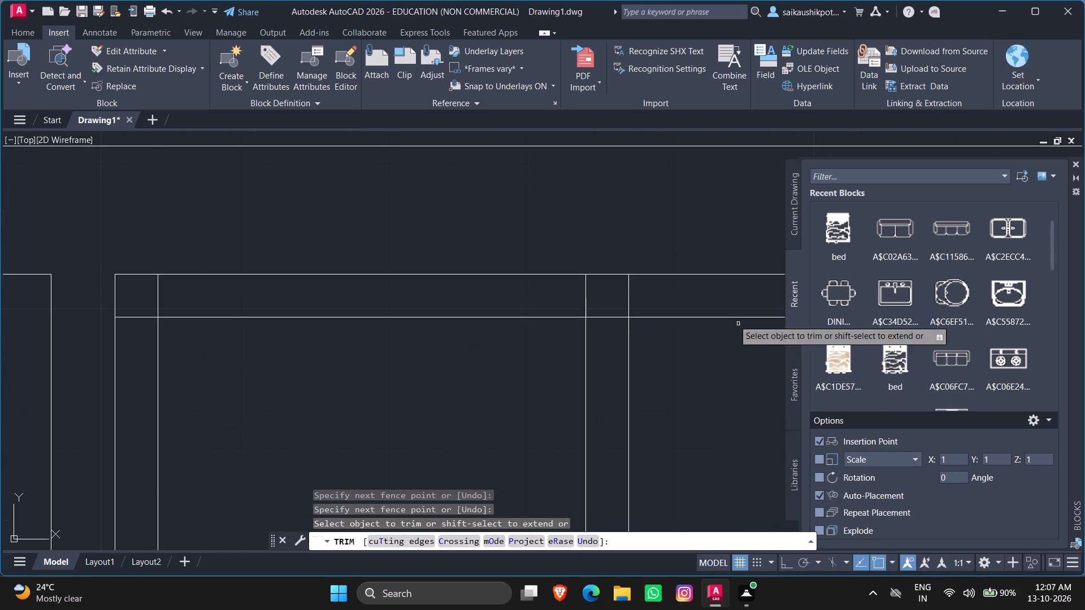
left_click_drag(688, 301, 689, 334)
double_click(689, 339)
left_click(690, 346)
scroll(618, 359, "down", 6)
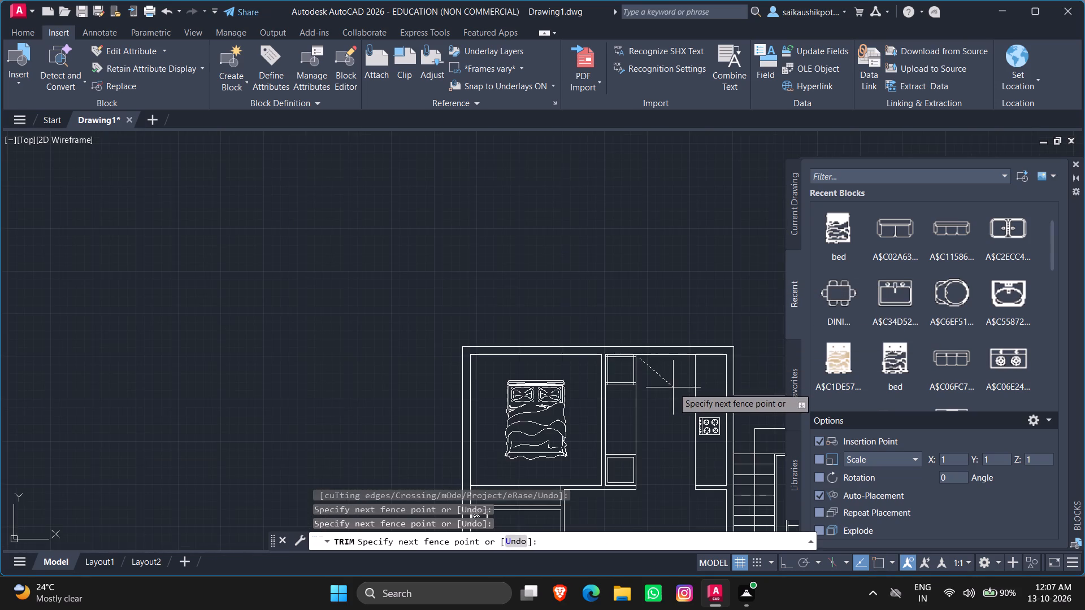
scroll(669, 387, "up", 1)
left_click(661, 381)
Trim the overlapping offset line ends at the two lower inner corners of the left kitchen's upper compartment.
scroll(594, 384, "up", 4)
scroll(670, 356, "up", 3)
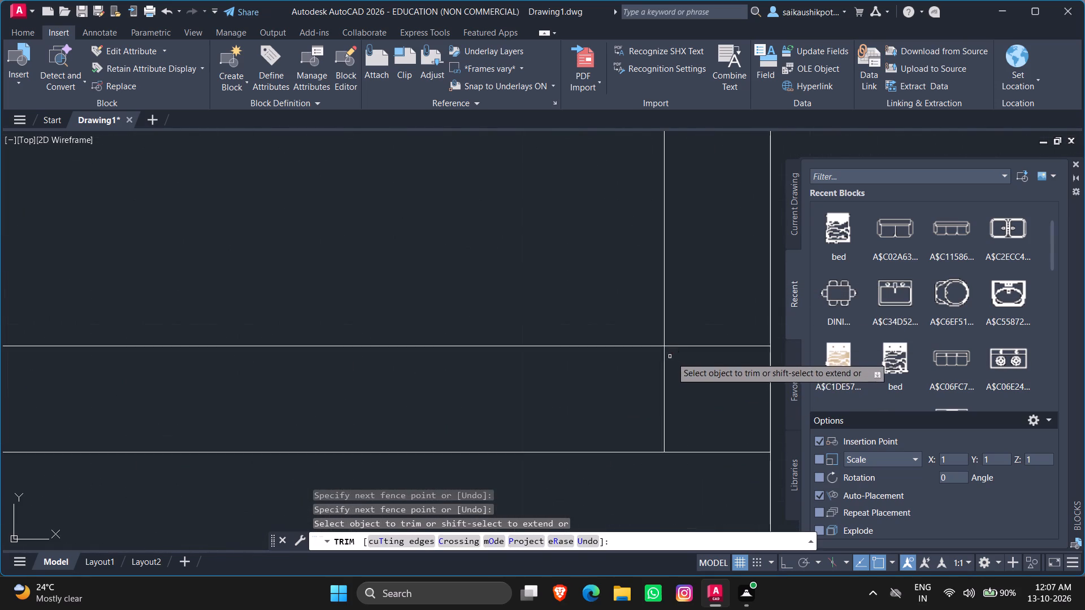
scroll(672, 358, "up", 1)
left_click_drag(702, 321, 602, 432)
scroll(651, 415, "down", 5)
scroll(370, 403, "up", 2)
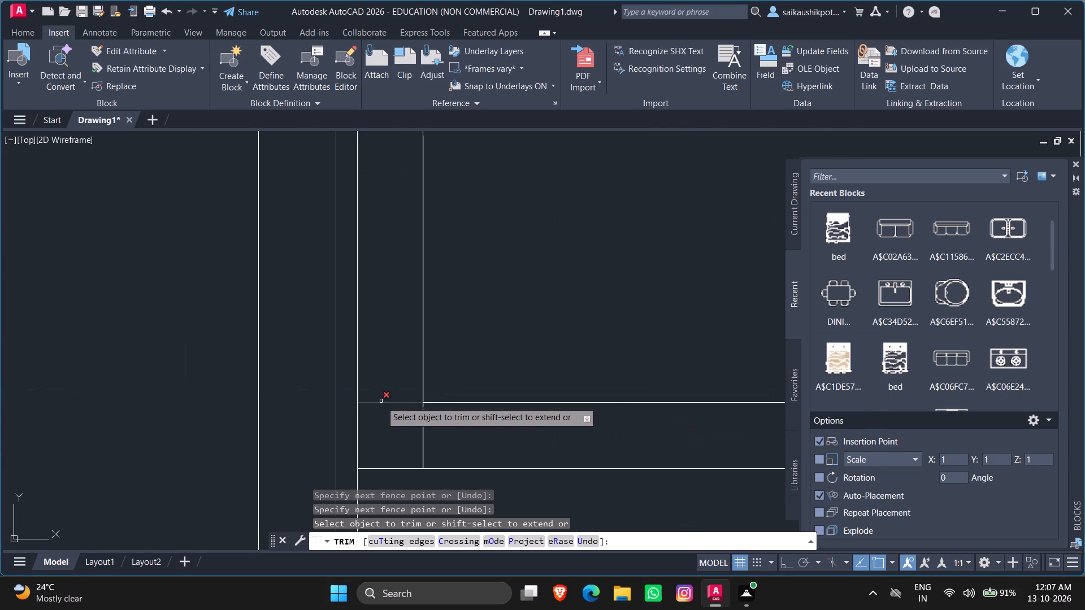
scroll(394, 401, "up", 1)
left_click_drag(380, 394, 439, 473)
Trim the overlapping offset line ends at the two upper inner corners of the left kitchen's upper compartment.
scroll(502, 446, "down", 4)
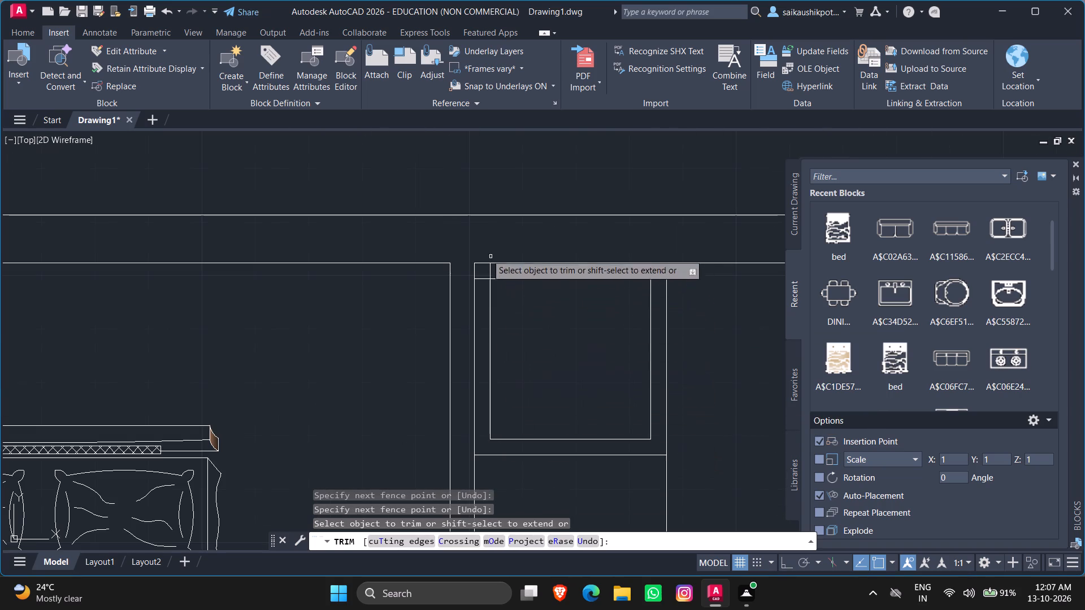
scroll(479, 251, "up", 3)
scroll(507, 319, "up", 1)
left_click_drag(563, 337, 462, 420)
scroll(371, 330, "down", 3)
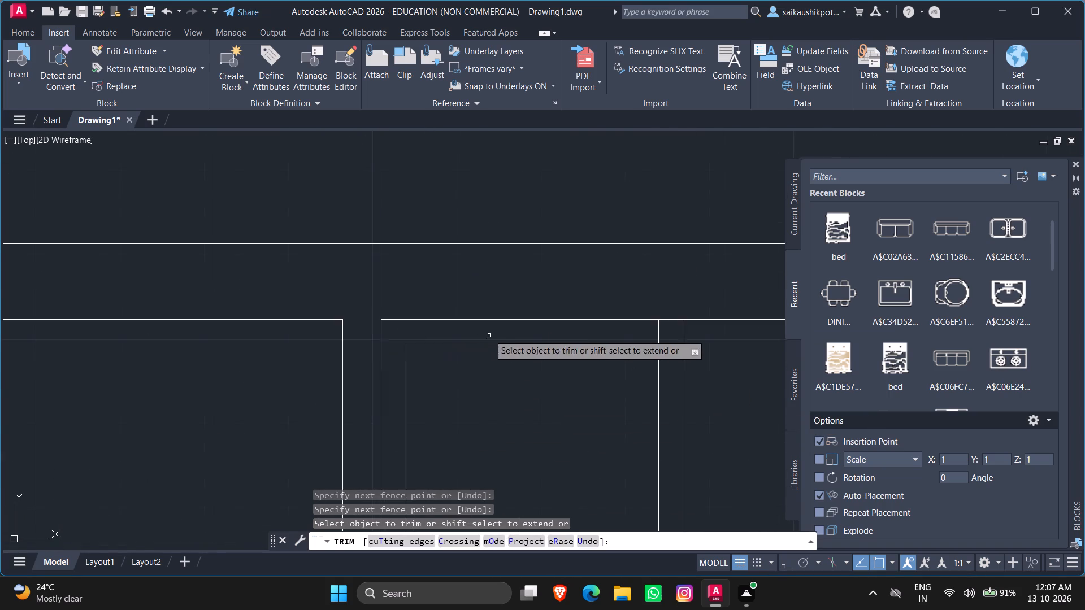
scroll(490, 334, "down", 1)
scroll(624, 331, "up", 4)
left_click_drag(467, 312, 531, 407)
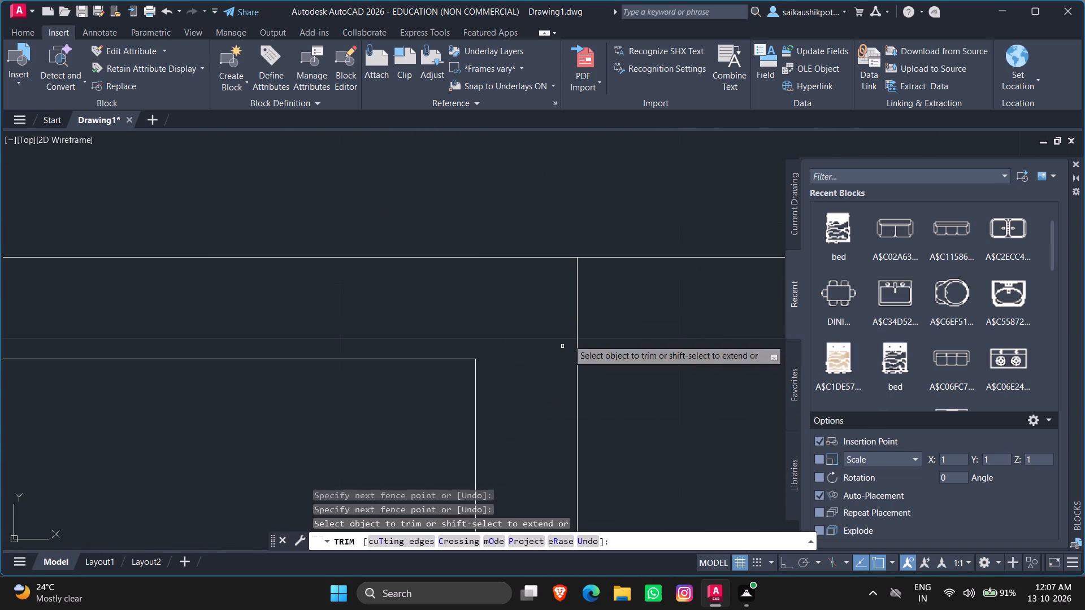
Trim the inner top wall line where it crosses the partition wall between the right kitchen and the right bedroom.
scroll(575, 306, "down", 5)
scroll(545, 342, "down", 7)
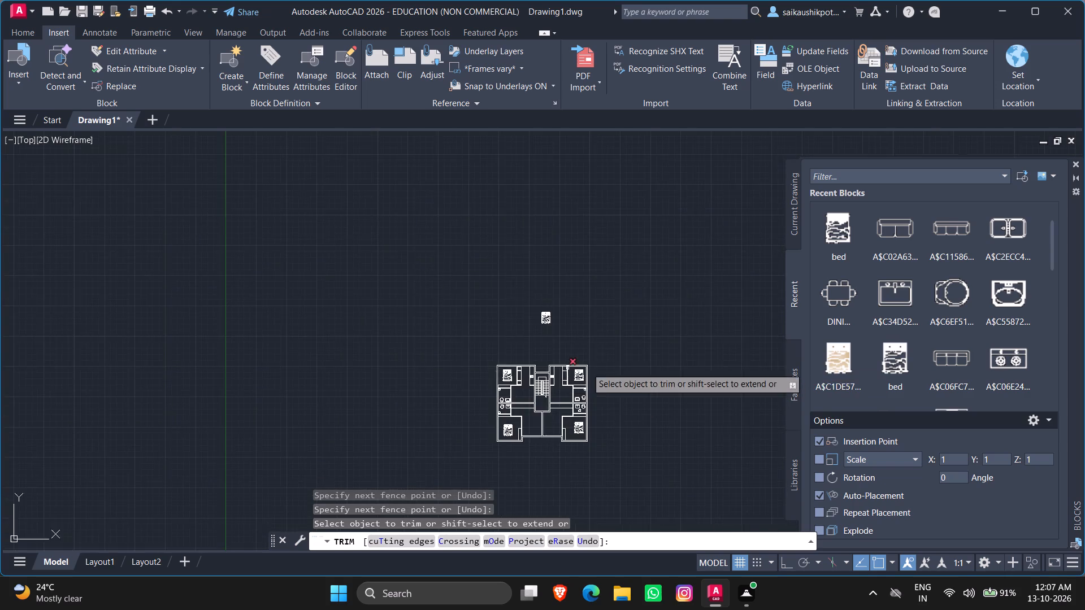
scroll(596, 368, "up", 4)
scroll(407, 415, "up", 2)
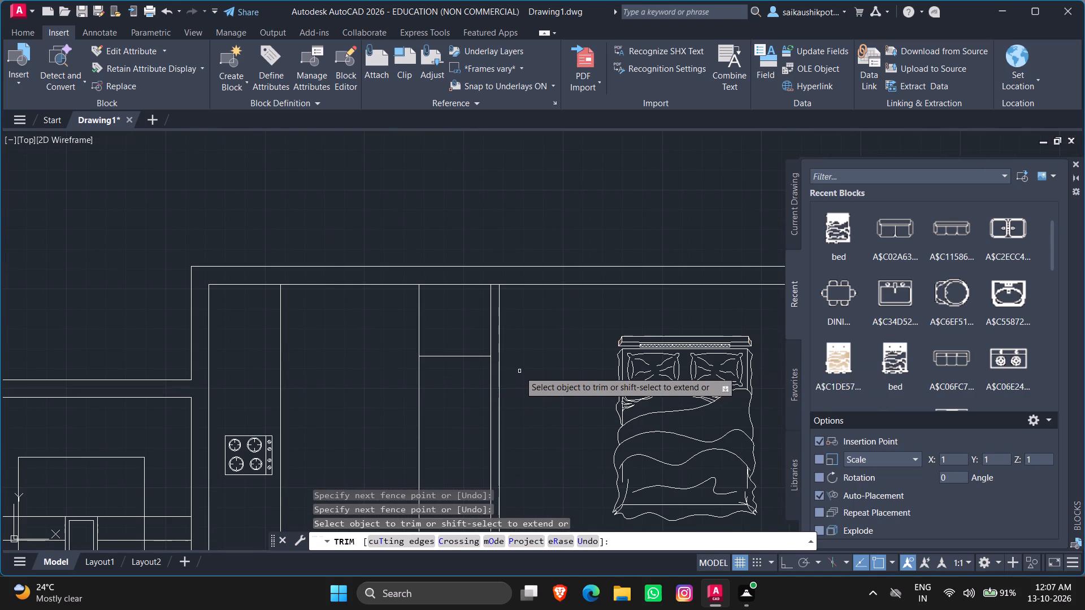
scroll(517, 316, "up", 3)
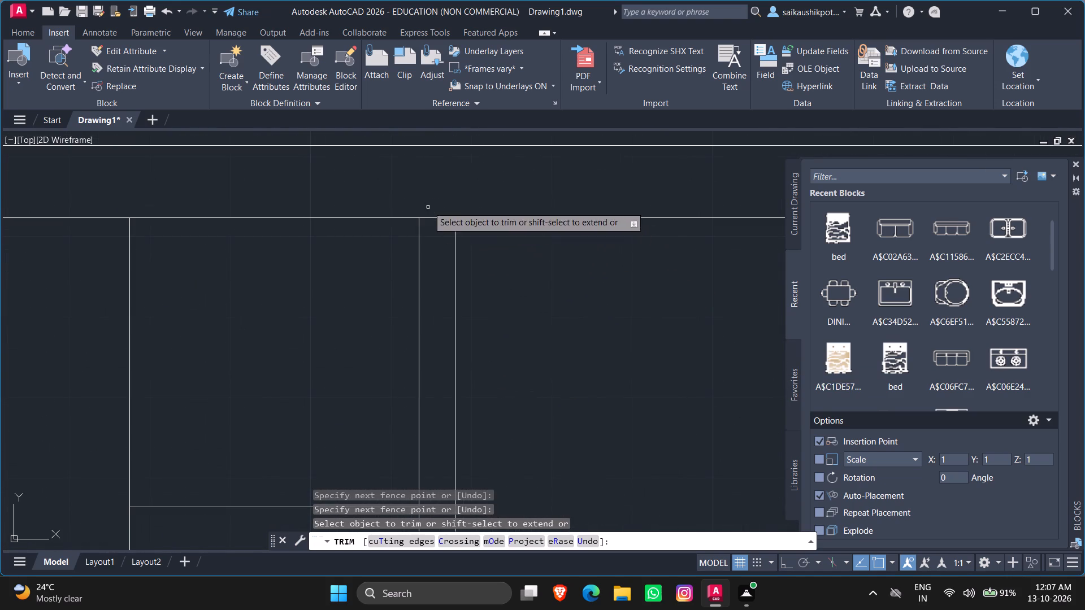
left_click_drag(428, 206, 431, 243)
scroll(503, 295, "down", 4)
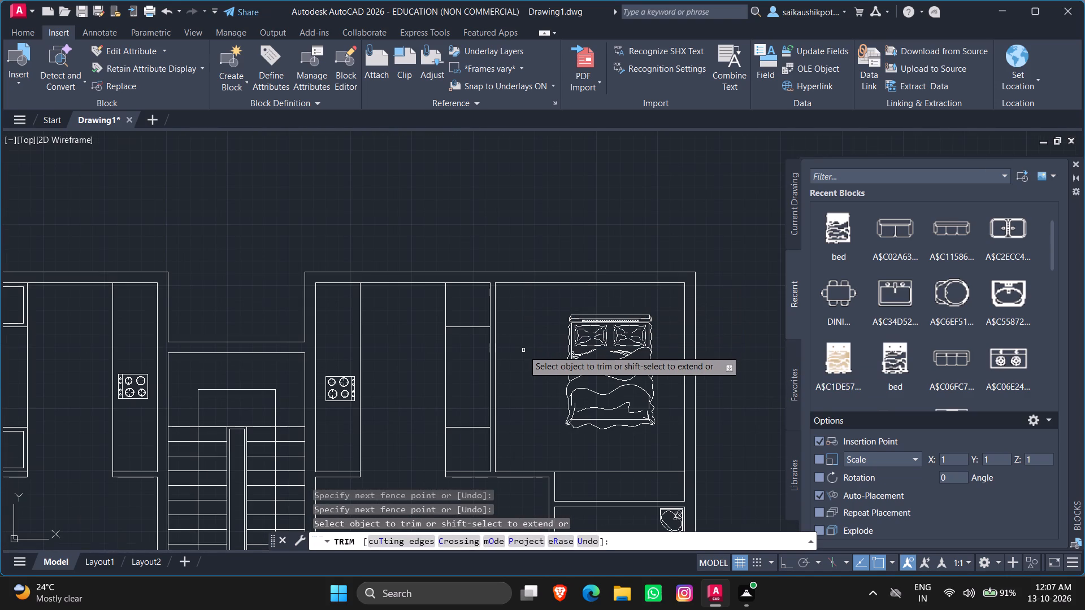
Offset both long sides of the right kitchen's storage strip and the upper compartment's top and bottom edges inward by 3".
key("Escape")
key("Escape")
key("o")
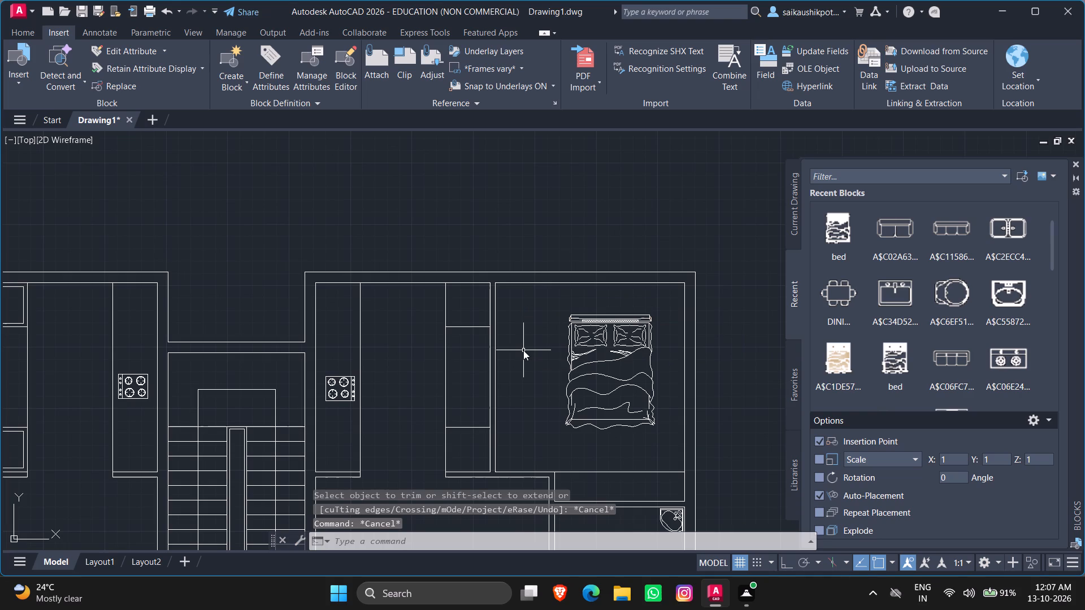
key("Return")
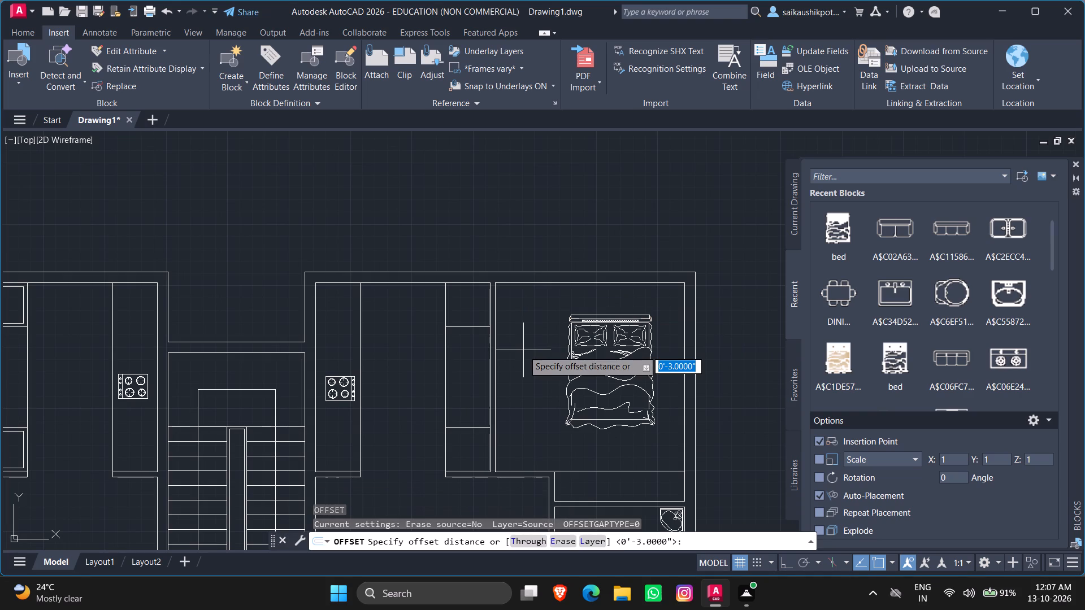
key("3")
key("shift+quotedbl")
key("Return")
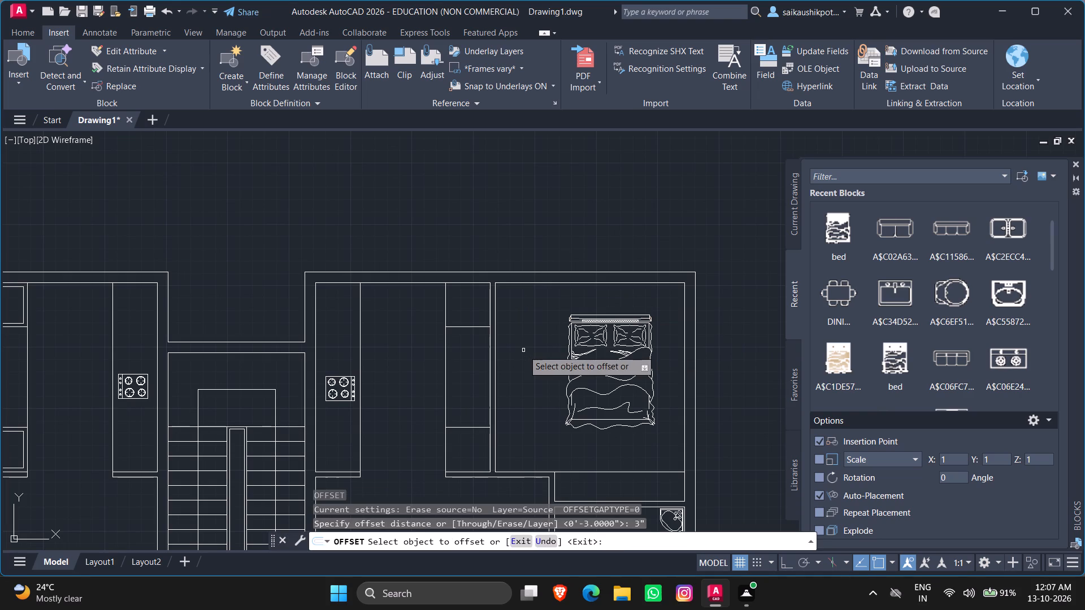
left_click(445, 313)
left_click(468, 330)
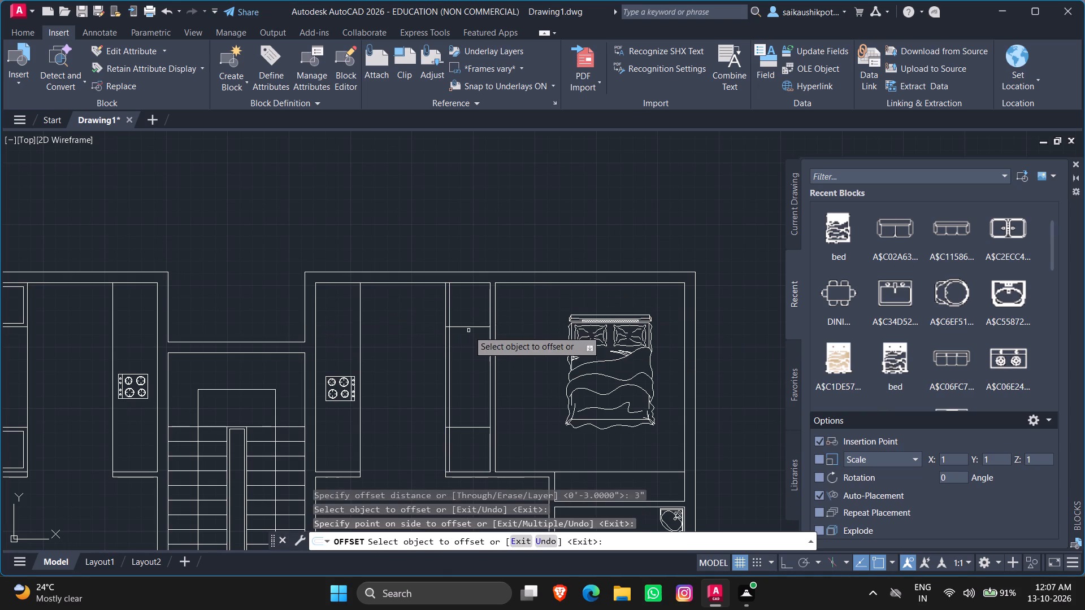
left_click(489, 330)
left_click(467, 336)
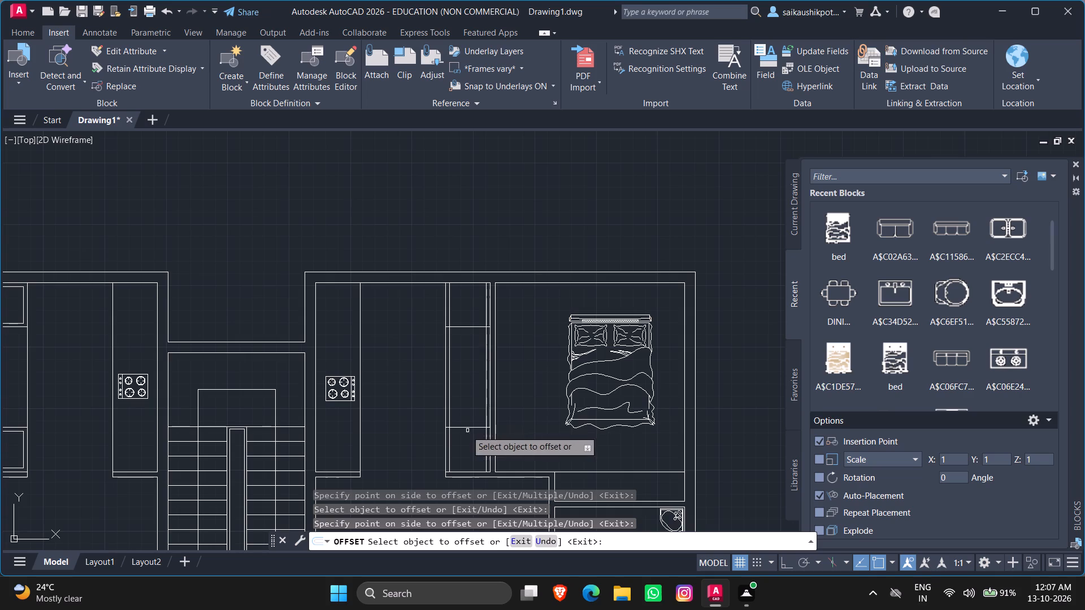
left_click(465, 326)
left_click(459, 317)
scroll(467, 286, "up", 2)
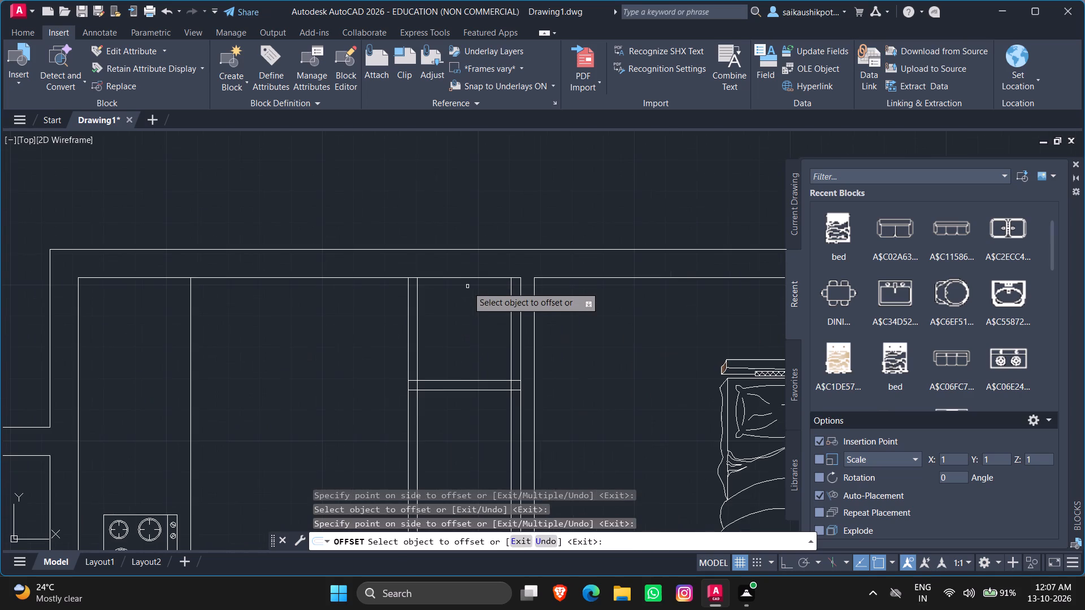
left_click(459, 278)
left_click(462, 319)
Offset the top and bottom edges of the right kitchen's lower compartment inward by the same 3".
scroll(468, 364, "down", 3)
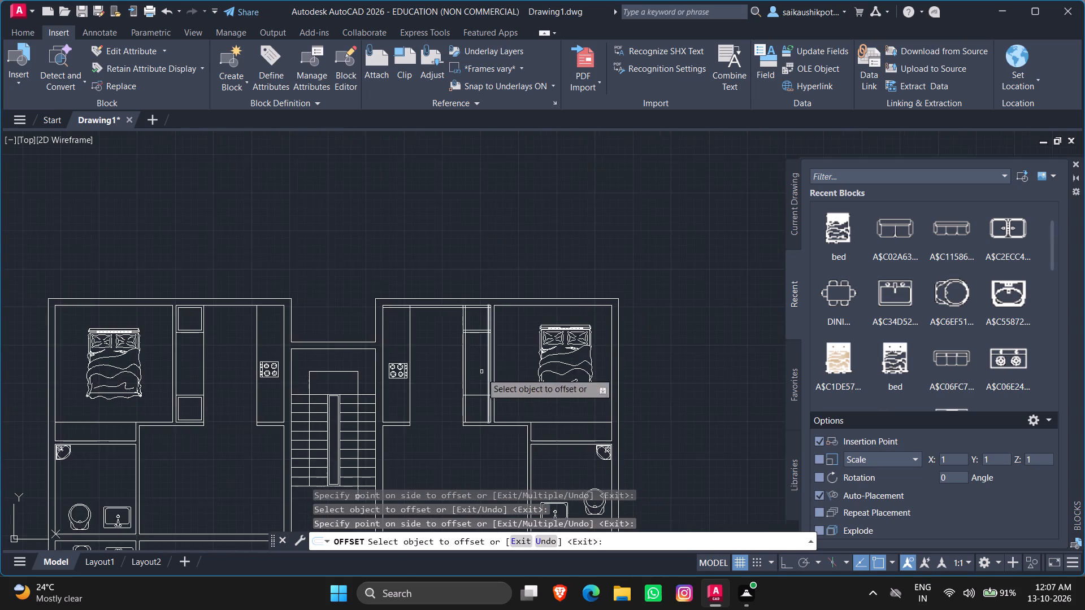
scroll(485, 384, "up", 2)
left_click(460, 411)
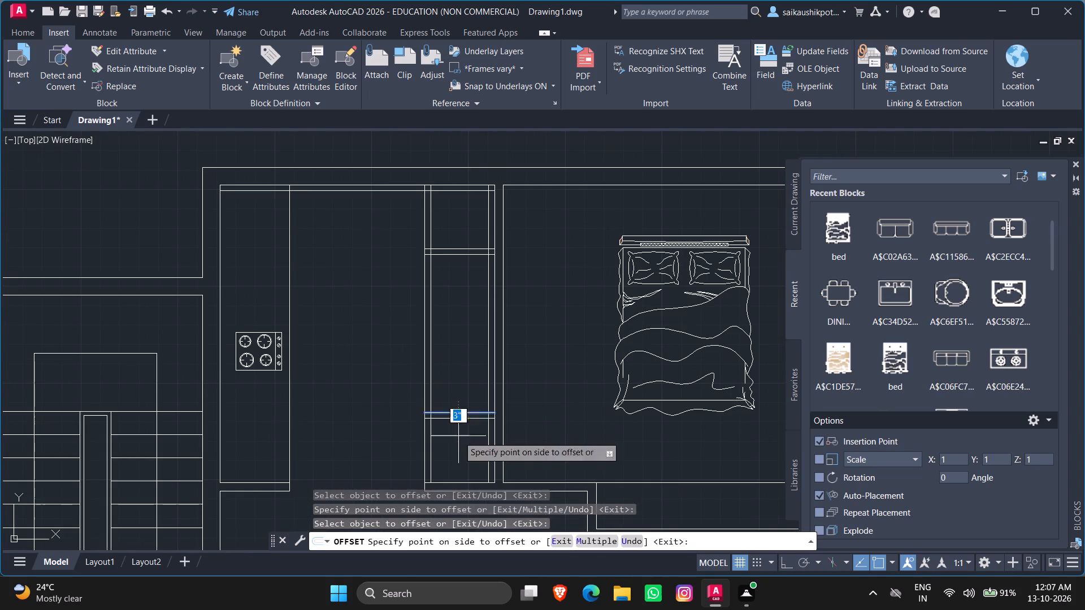
left_click(458, 436)
scroll(487, 387, "down", 1)
scroll(467, 451, "up", 3)
left_click(450, 434)
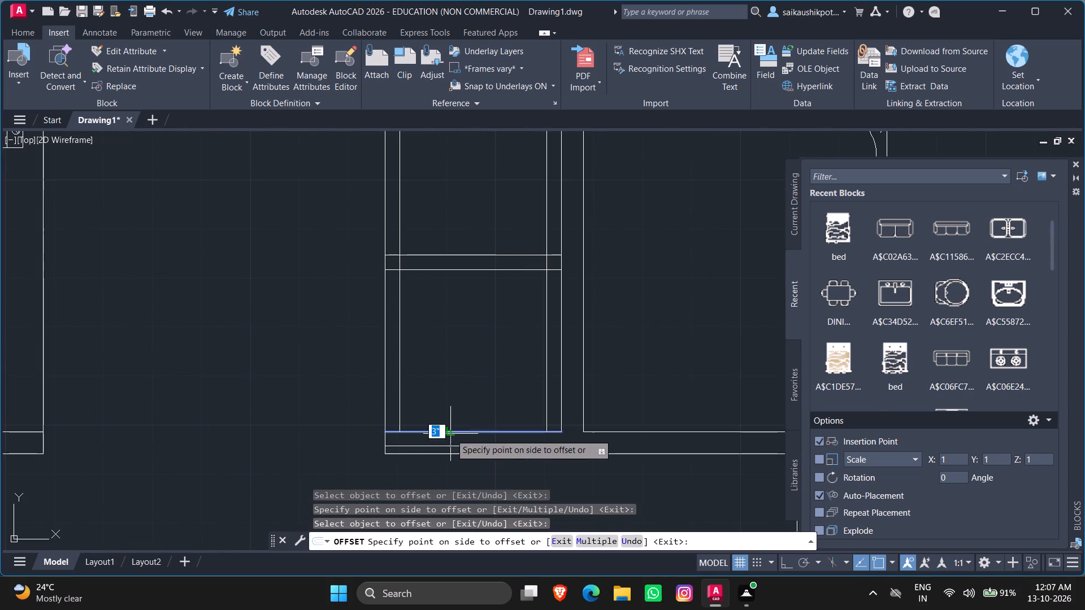
left_click(467, 389)
key("Escape")
key("Escape")
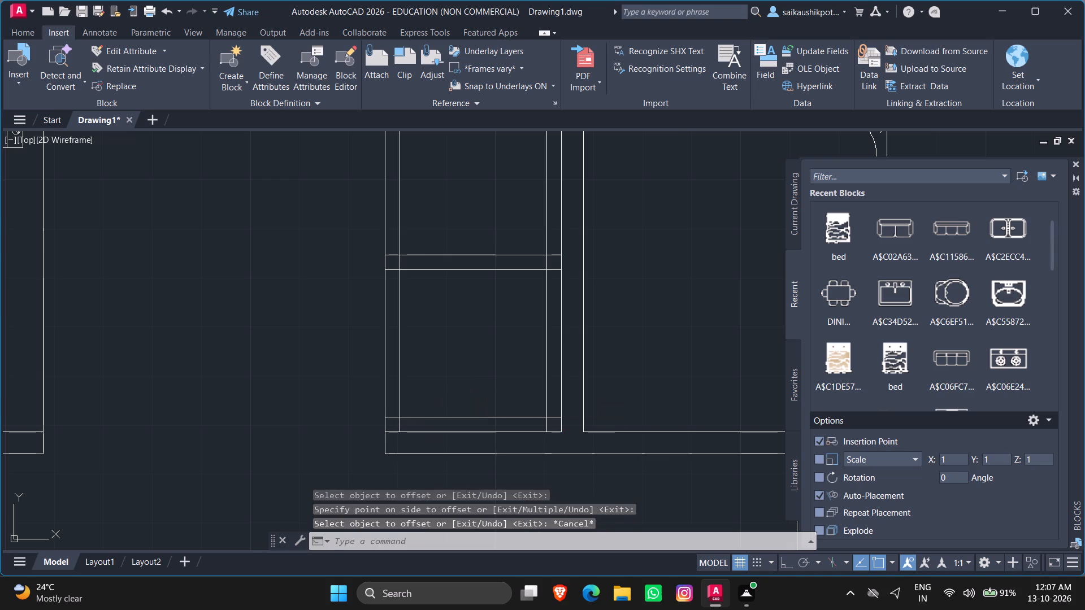
Trim the two vertical offset lines out of the open middle between the right kitchen's upper and lower compartments.
type("TR")
key("Return")
key("Return")
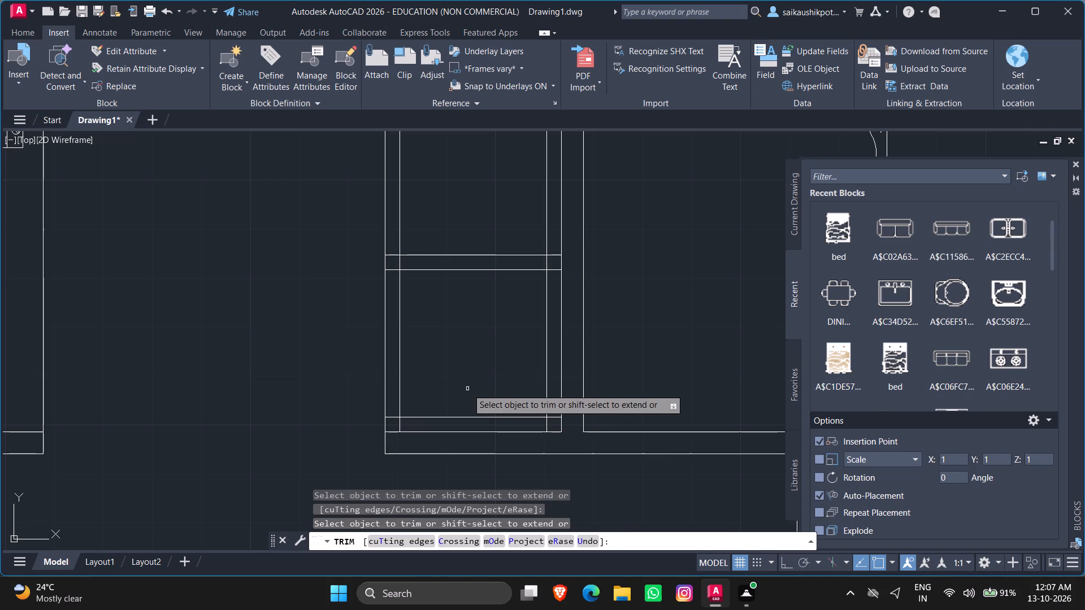
scroll(485, 398, "down", 4)
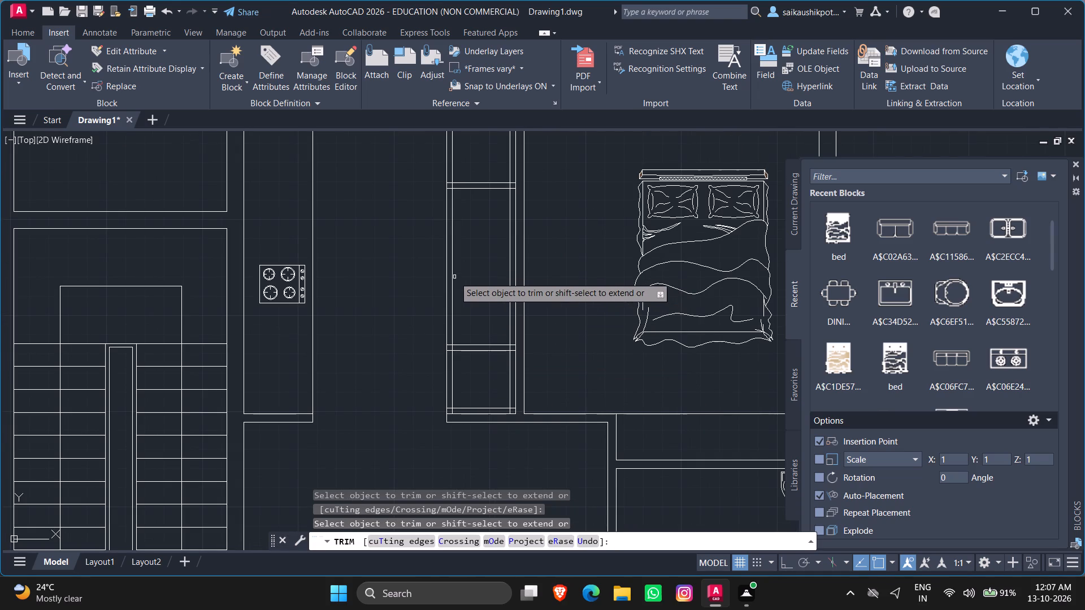
left_click(453, 277)
left_click(511, 289)
Trim the overlapping offset line ends at the four inner corners of the right kitchen's lower compartment.
scroll(510, 358, "up", 2)
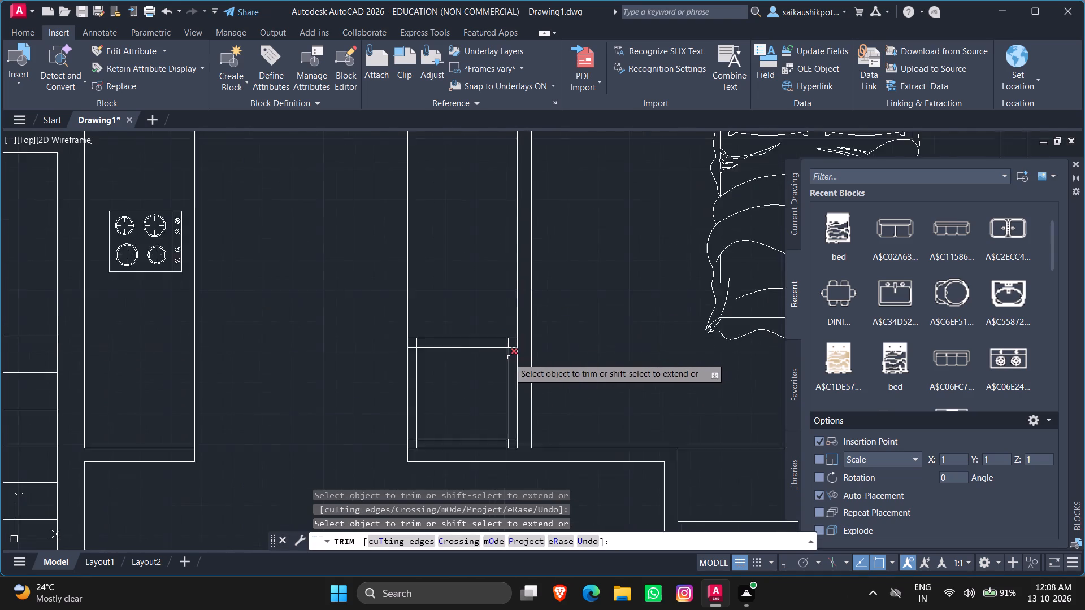
scroll(509, 358, "up", 2)
left_click_drag(489, 297, 518, 372)
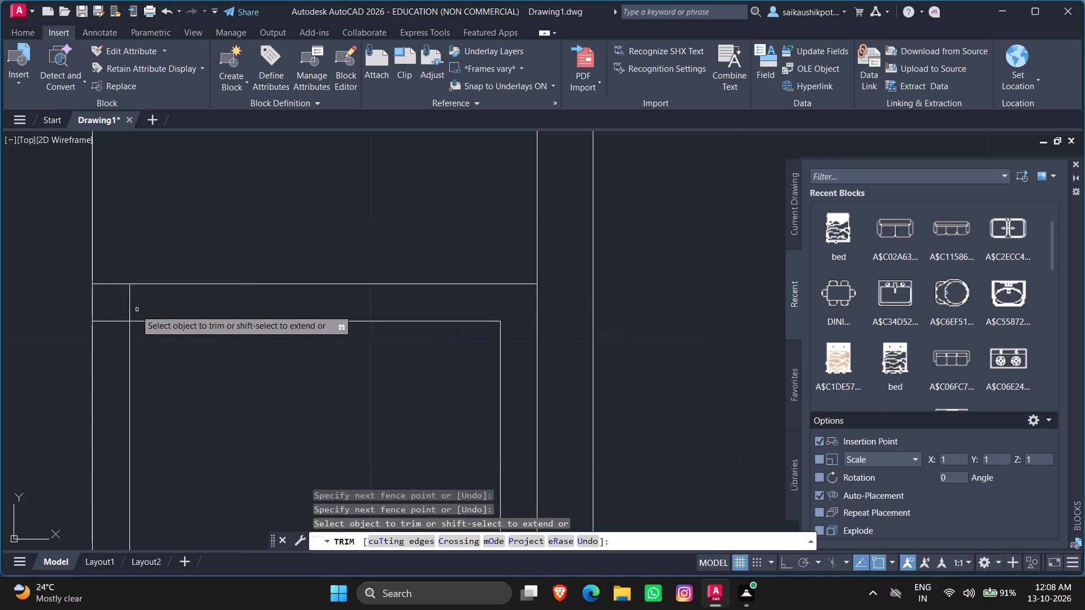
left_click_drag(134, 302, 106, 346)
scroll(205, 252, "down", 3)
scroll(218, 342, "up", 2)
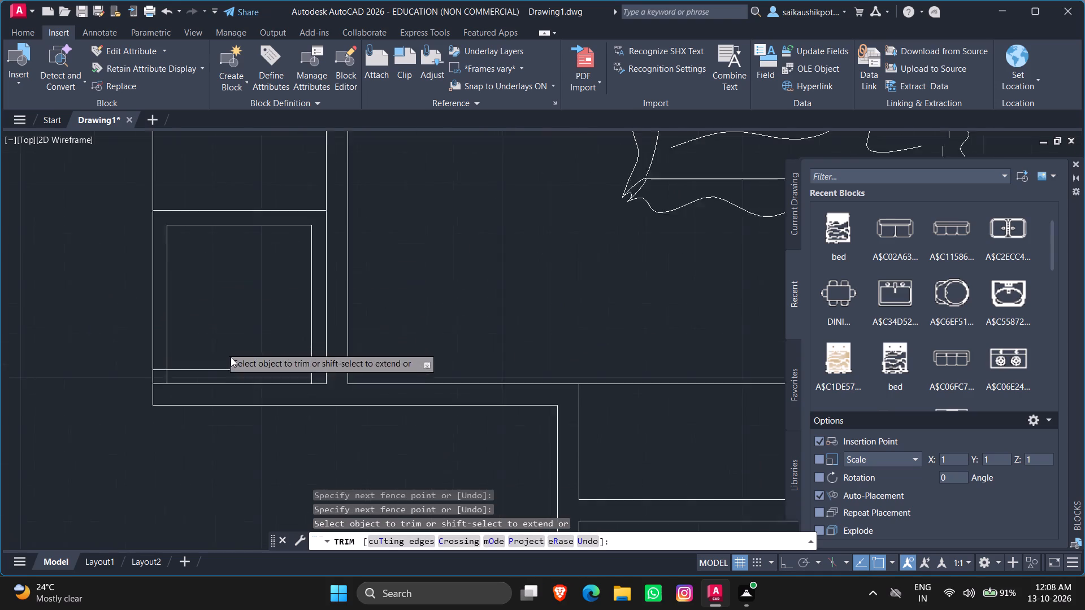
scroll(231, 357, "up", 2)
left_click_drag(499, 371, 431, 415)
scroll(532, 408, "down", 1)
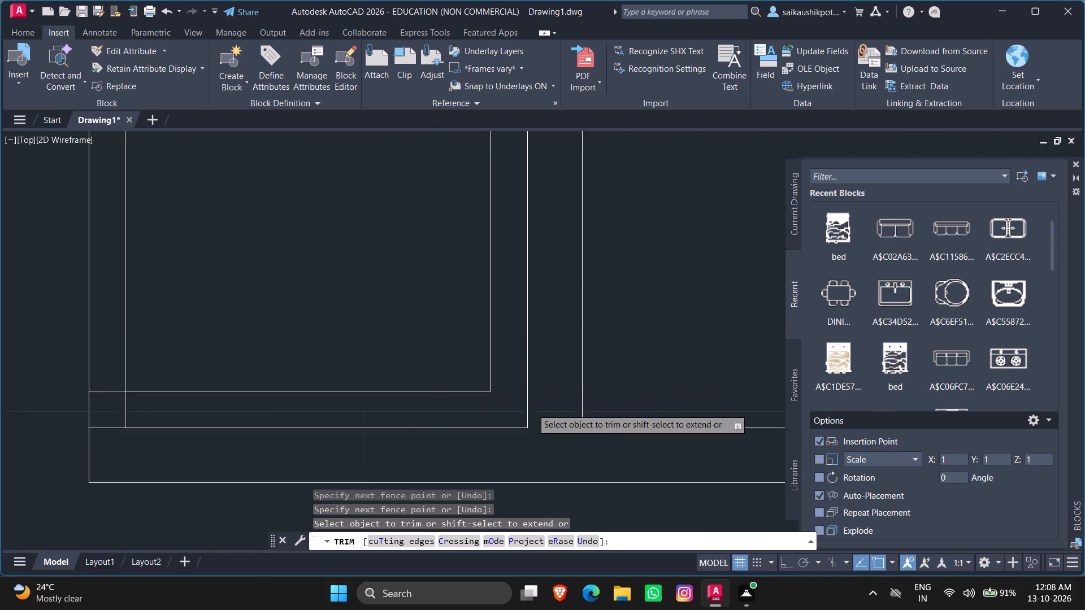
scroll(532, 408, "down", 3)
scroll(390, 407, "up", 4)
left_click_drag(540, 357, 578, 406)
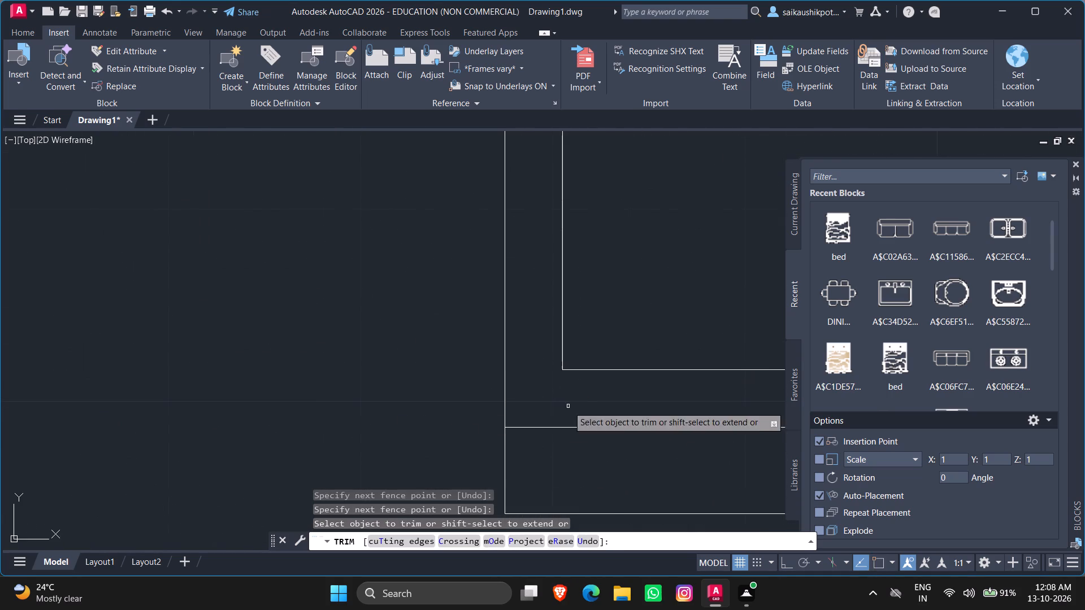
Trim the upper horizontal offset line out of the right kitchen's open middle and stove counter strip.
scroll(511, 420, "down", 7)
scroll(518, 290, "up", 3)
scroll(515, 346, "up", 1)
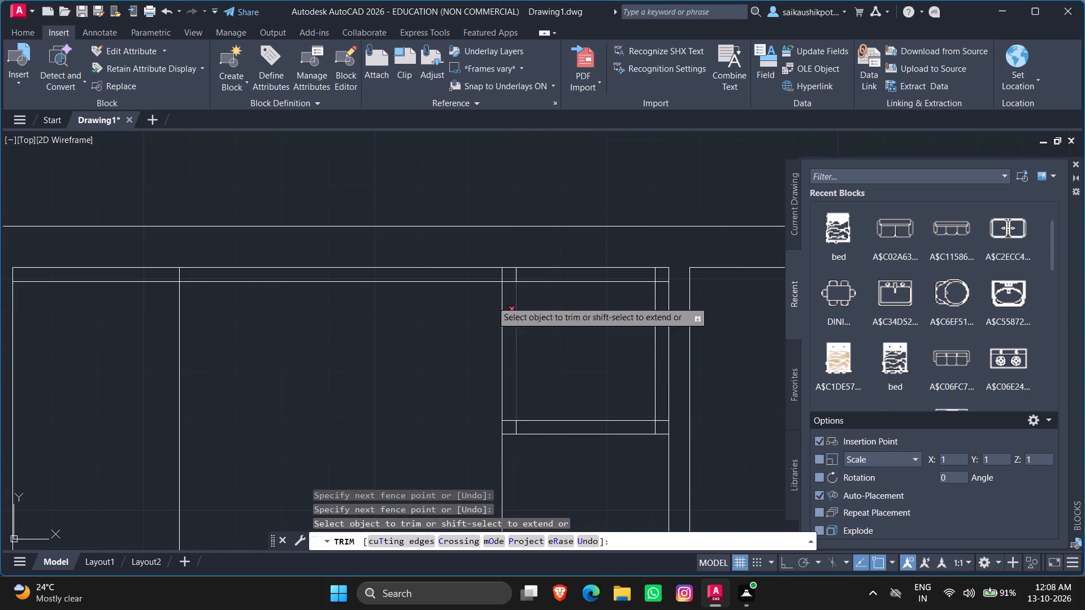
left_click(439, 281)
left_click(131, 281)
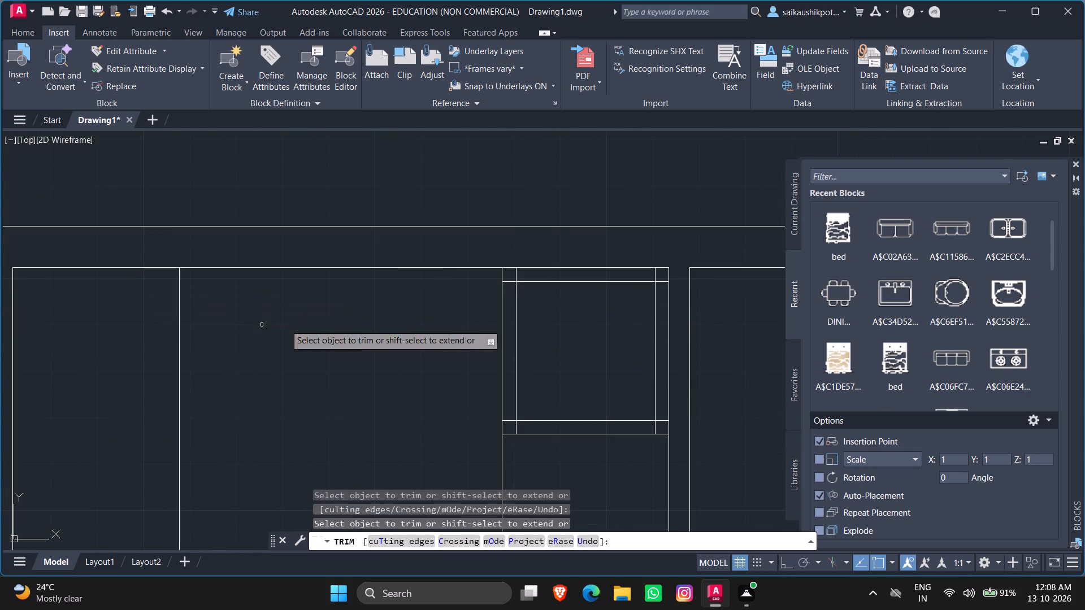
Trim the overlapping offset line ends at the two upper inner corners of the right kitchen's upper compartment.
scroll(492, 282, "up", 4)
left_click_drag(643, 248, 575, 323)
scroll(315, 206, "down", 4)
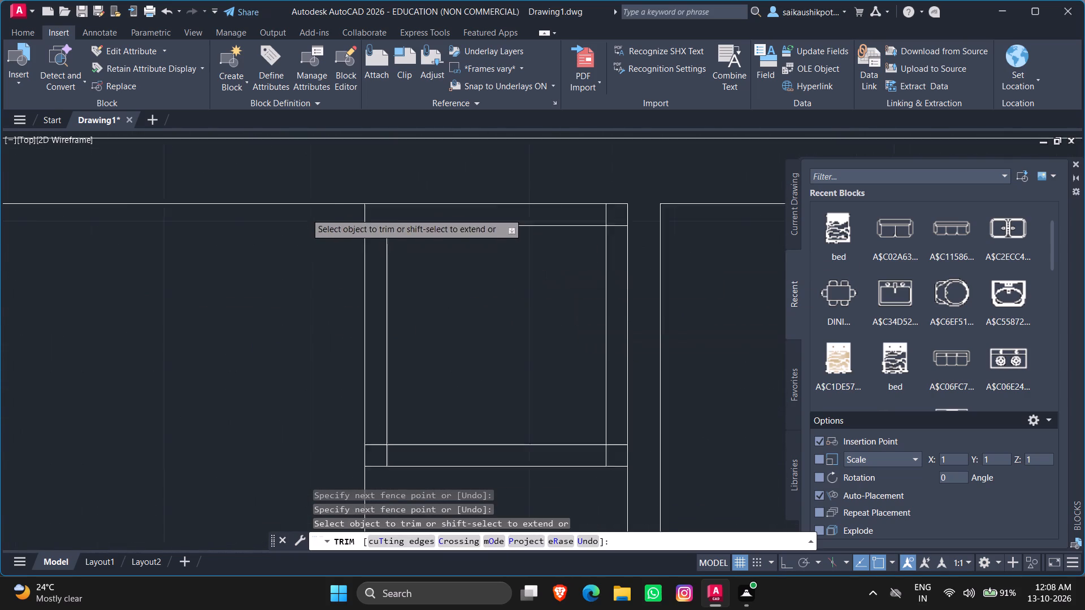
scroll(503, 225, "up", 3)
left_click_drag(453, 210, 493, 282)
scroll(542, 205, "down", 2)
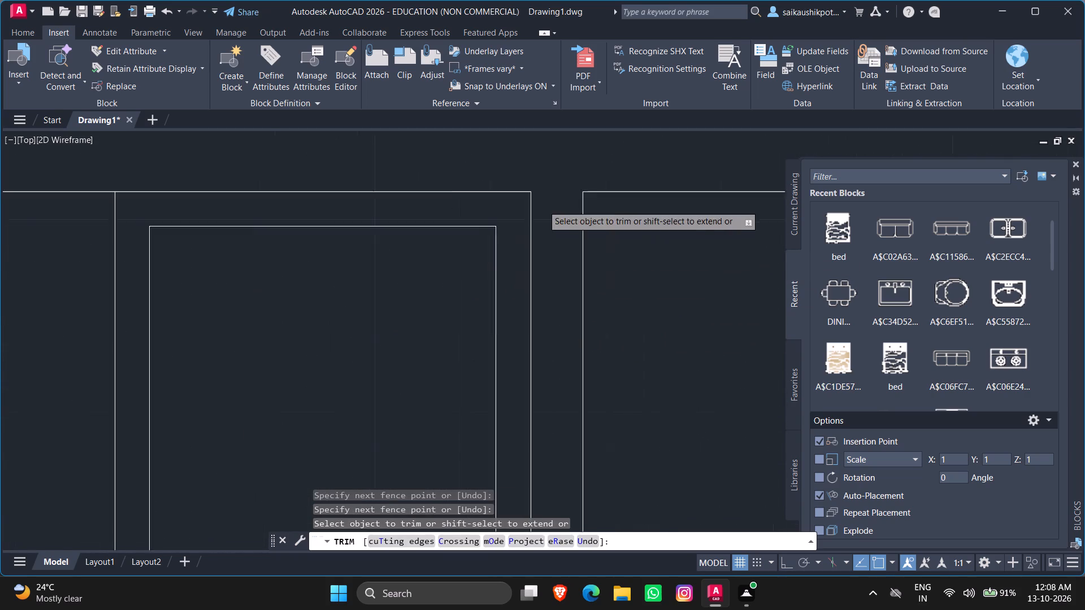
Trim the overlapping offset line ends at the two lower inner corners of the right kitchen's upper compartment.
scroll(542, 205, "down", 2)
scroll(540, 297, "up", 4)
left_click_drag(505, 255, 459, 297)
scroll(547, 299, "down", 3)
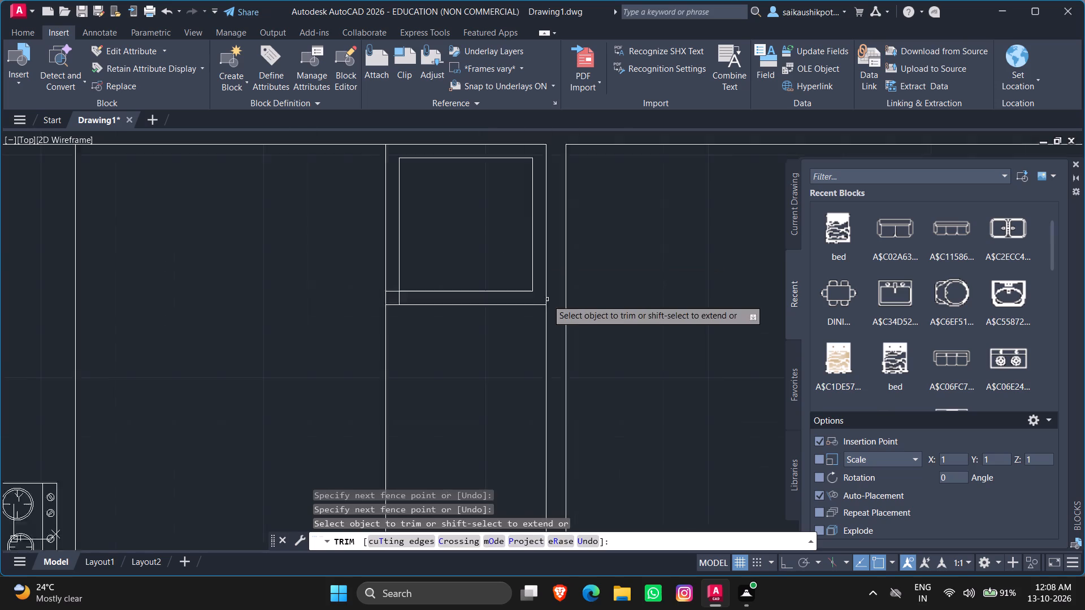
scroll(547, 299, "down", 3)
scroll(487, 302, "up", 5)
scroll(598, 271, "down", 3)
scroll(604, 287, "up", 4)
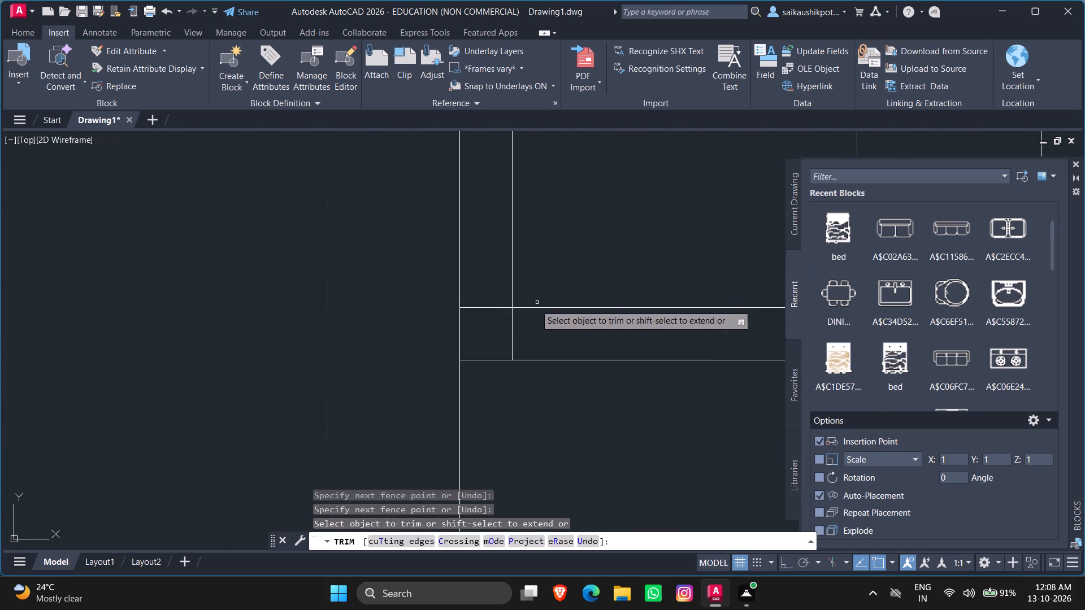
left_click_drag(487, 300, 545, 331)
scroll(493, 370, "down", 4)
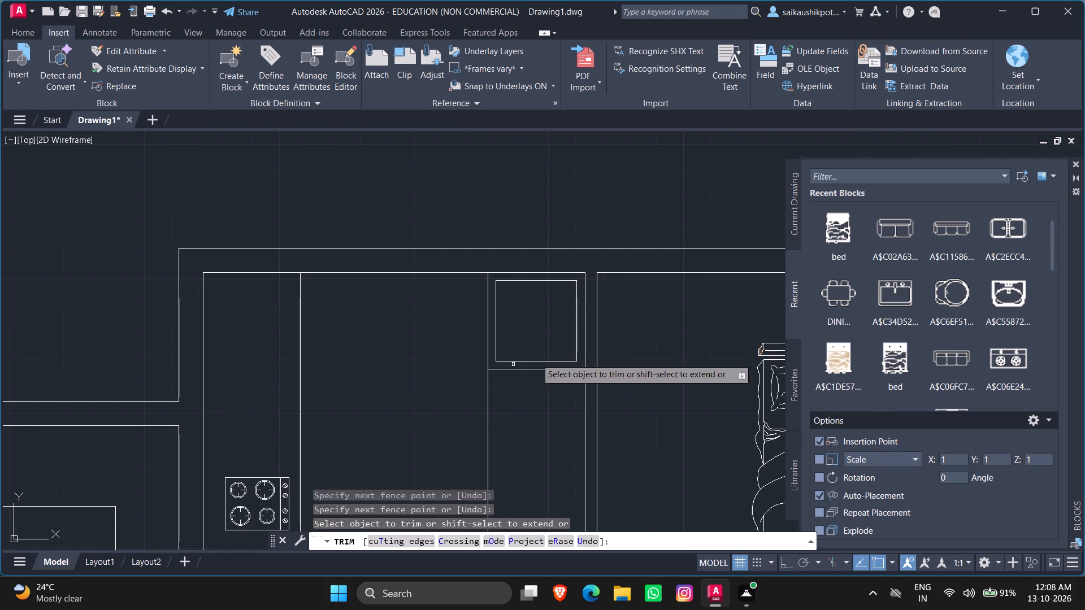
scroll(600, 335, "down", 2)
key("Escape")
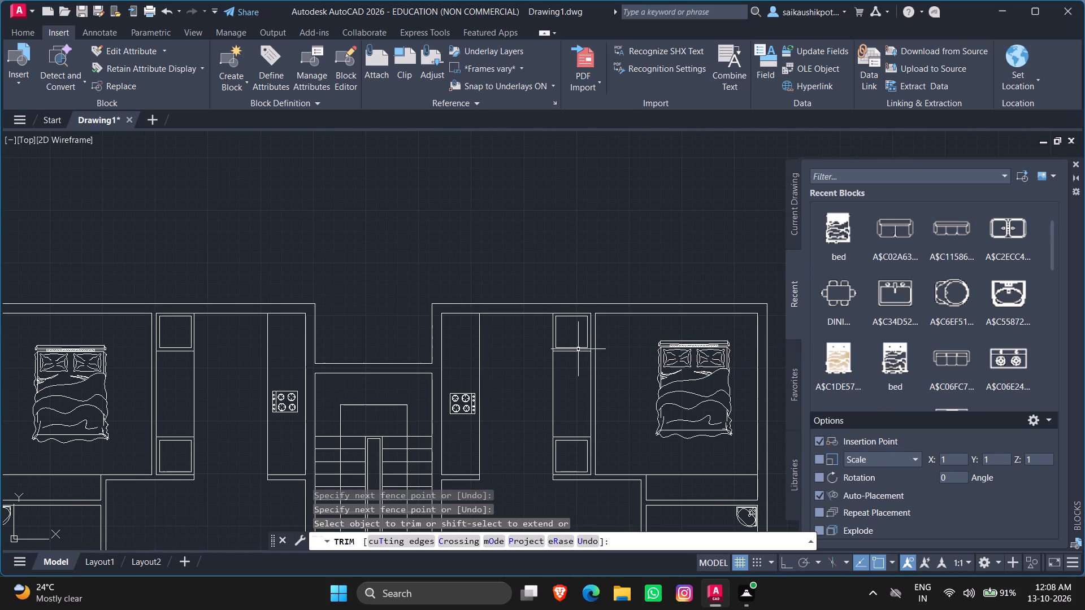
key("Escape")
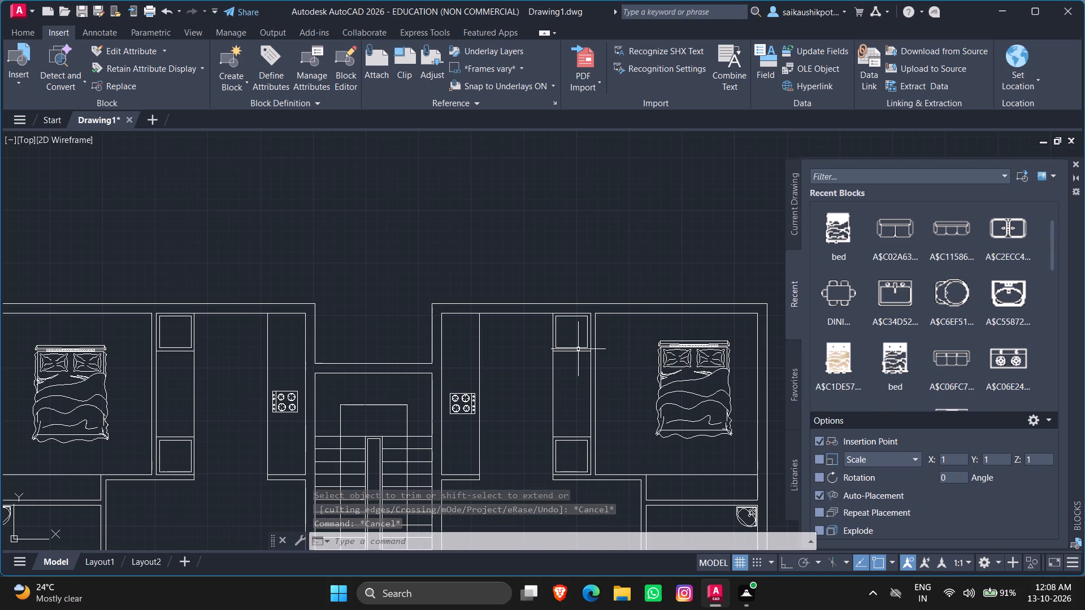
Rotate the bed in the plan's upper-left bedroom 90° counterclockwise about its upper-left headboard corner, with Ortho on.
scroll(540, 308, "down", 1)
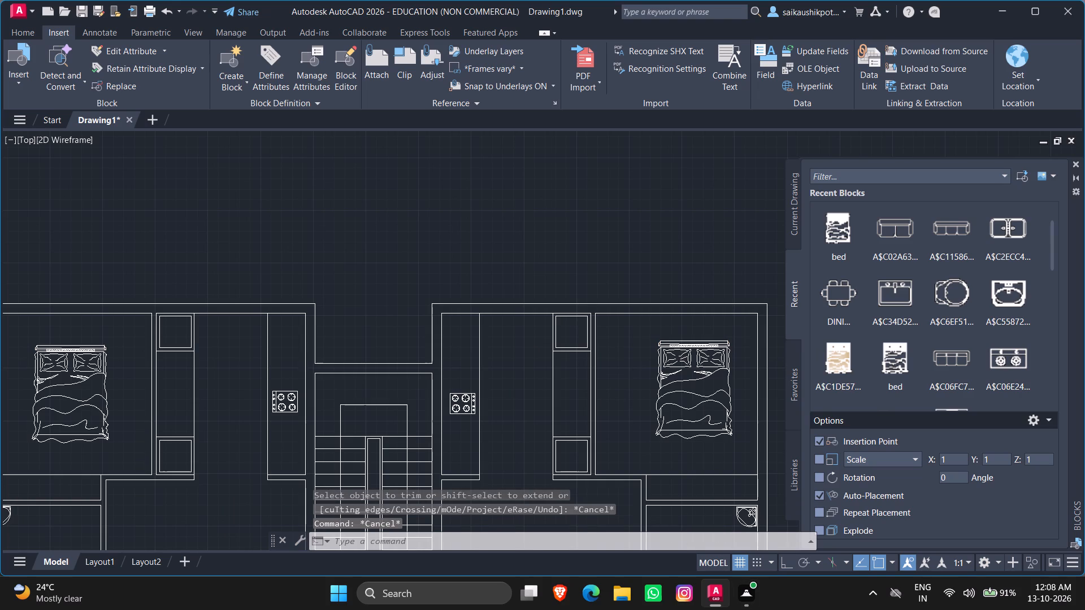
scroll(563, 166, "down", 3)
scroll(566, 234, "up", 3)
scroll(555, 267, "down", 1)
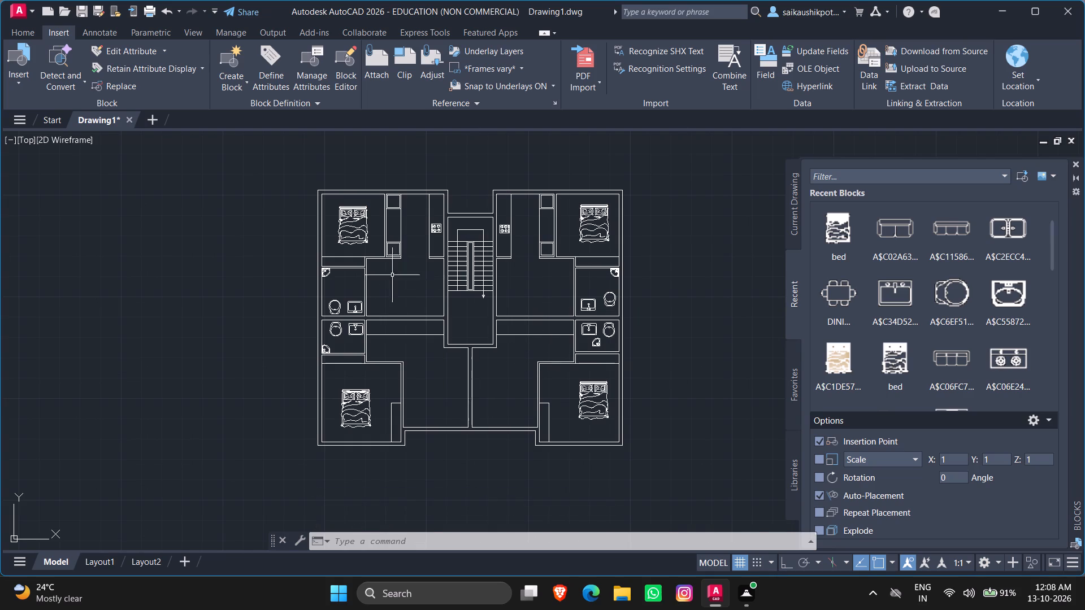
scroll(345, 221, "up", 2)
left_click(345, 207)
type("RO")
key("Return")
key("F8")
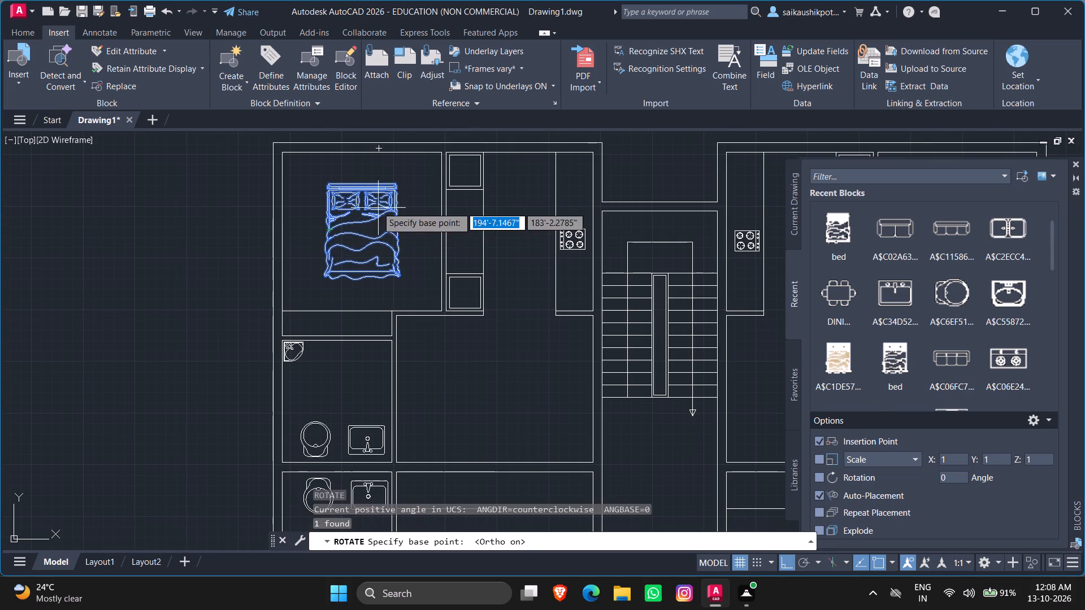
left_click(324, 179)
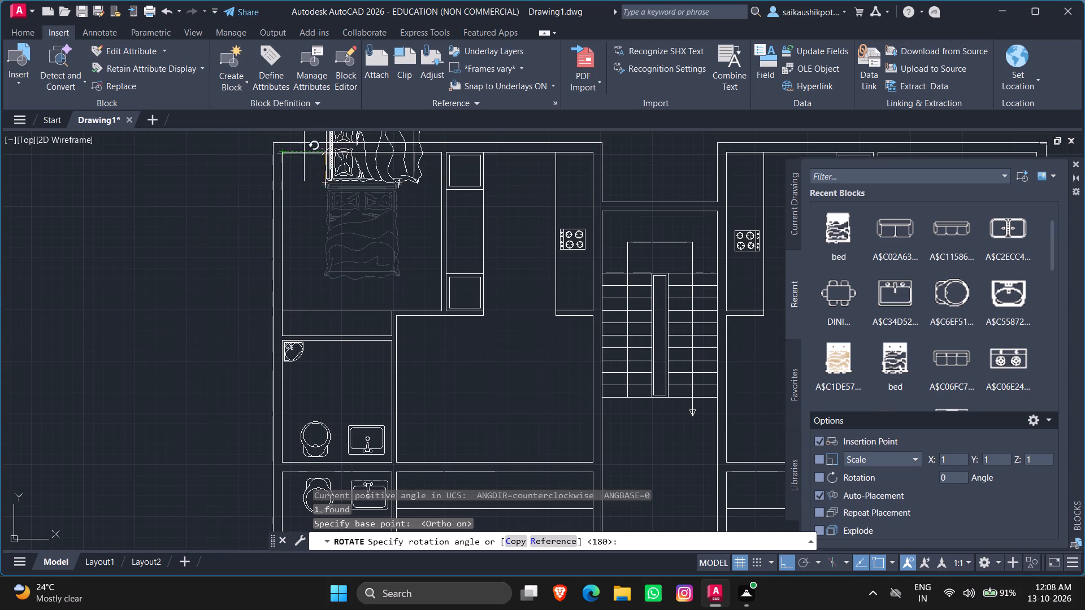
scroll(302, 193, "down", 2)
scroll(315, 147, "up", 1)
left_click(317, 138)
With Ortho off, move the rotated bed by its lower headboard corner about 6'-9" at 246°, just inside the upper-left bedroom's left wall.
left_click(319, 198)
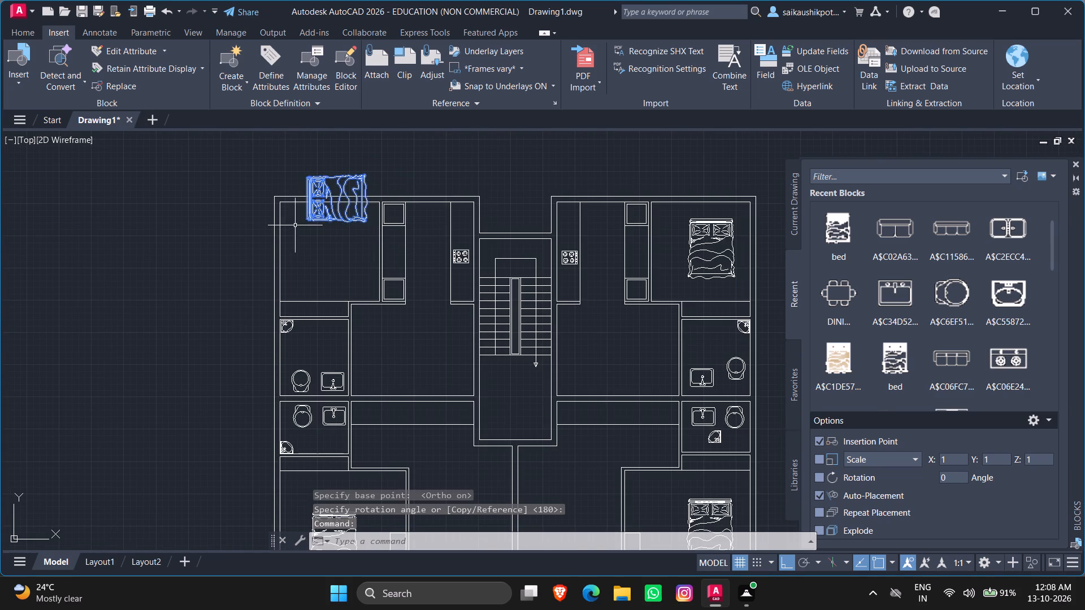
key("m")
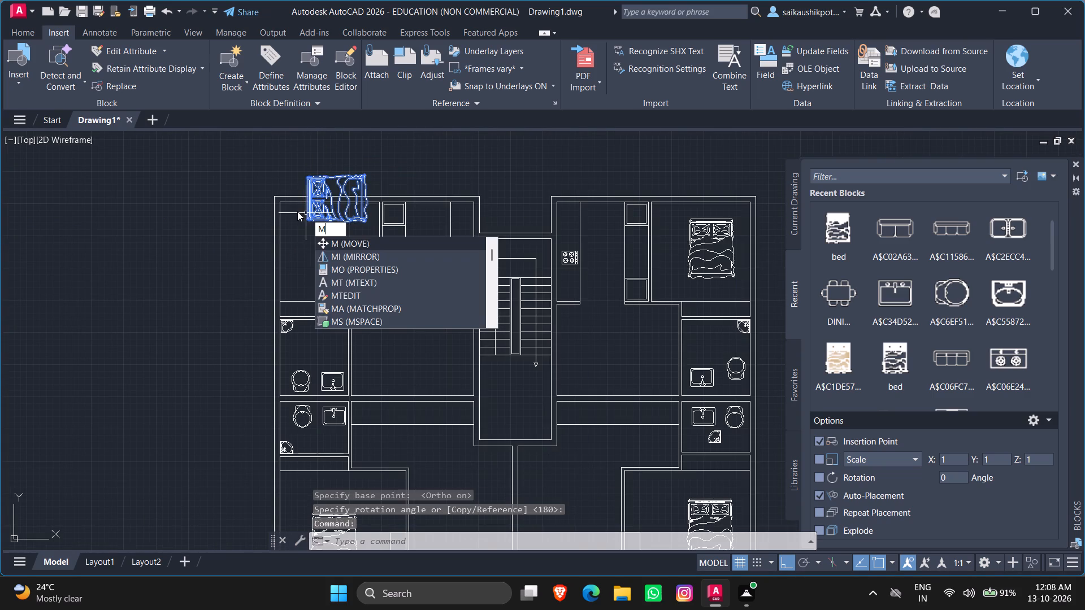
key("Return")
left_click(305, 219)
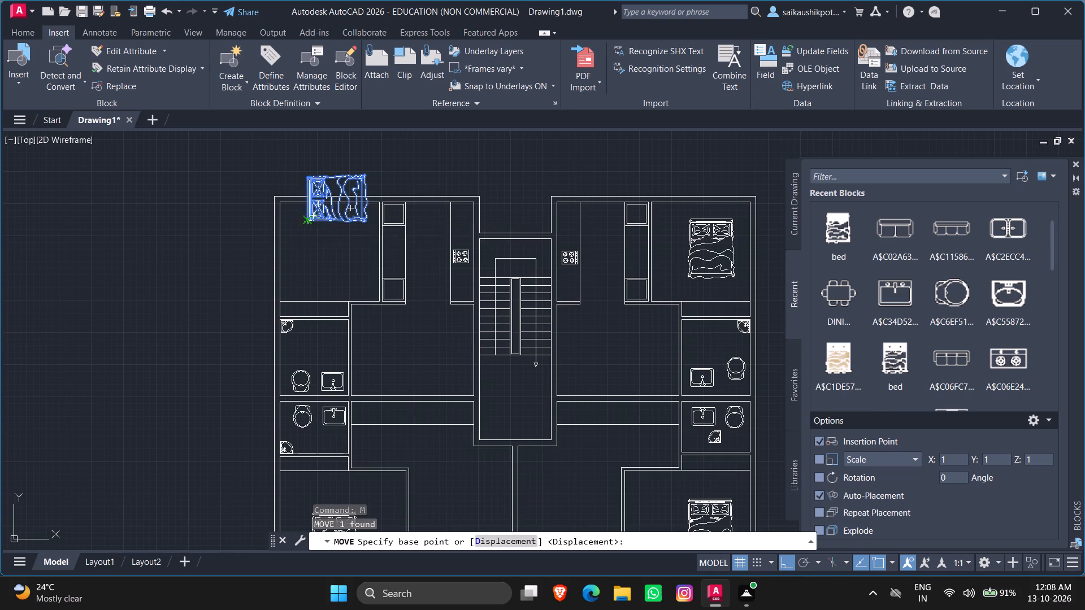
key("F6")
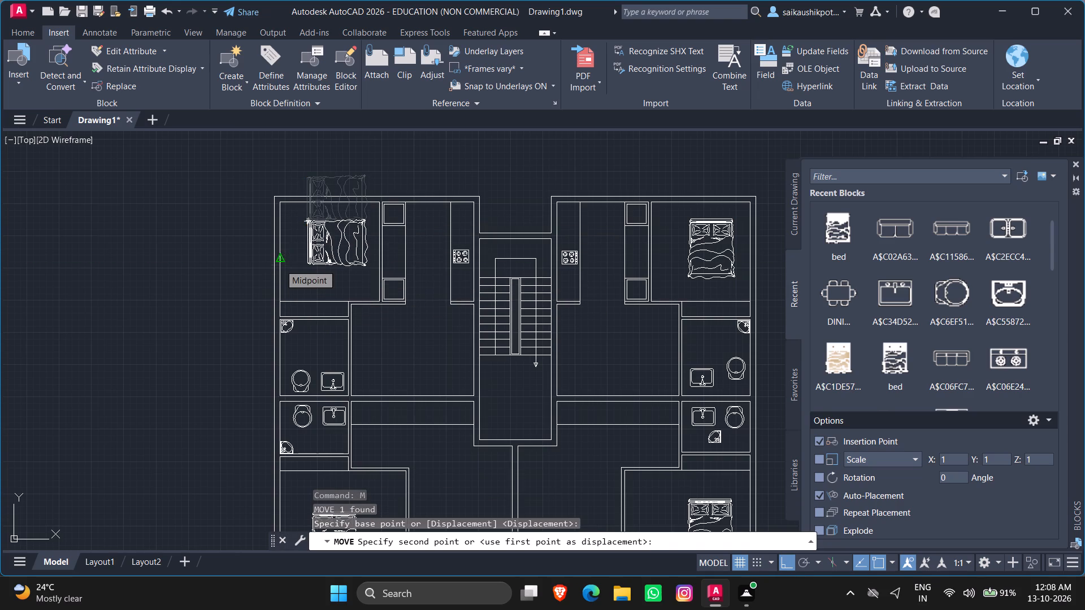
scroll(280, 264, "up", 2)
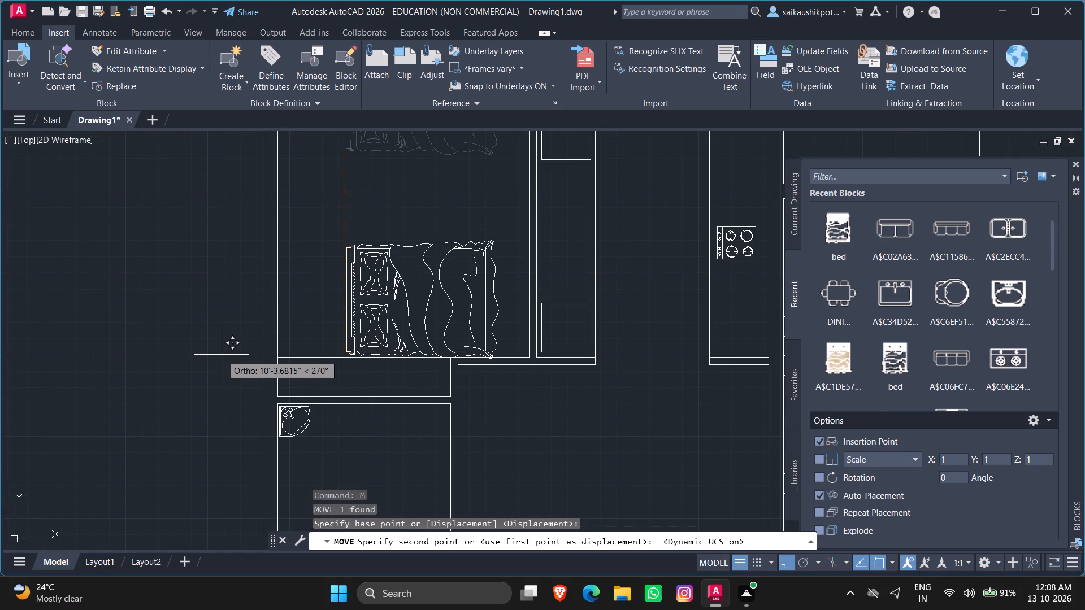
key("F7")
key("F8")
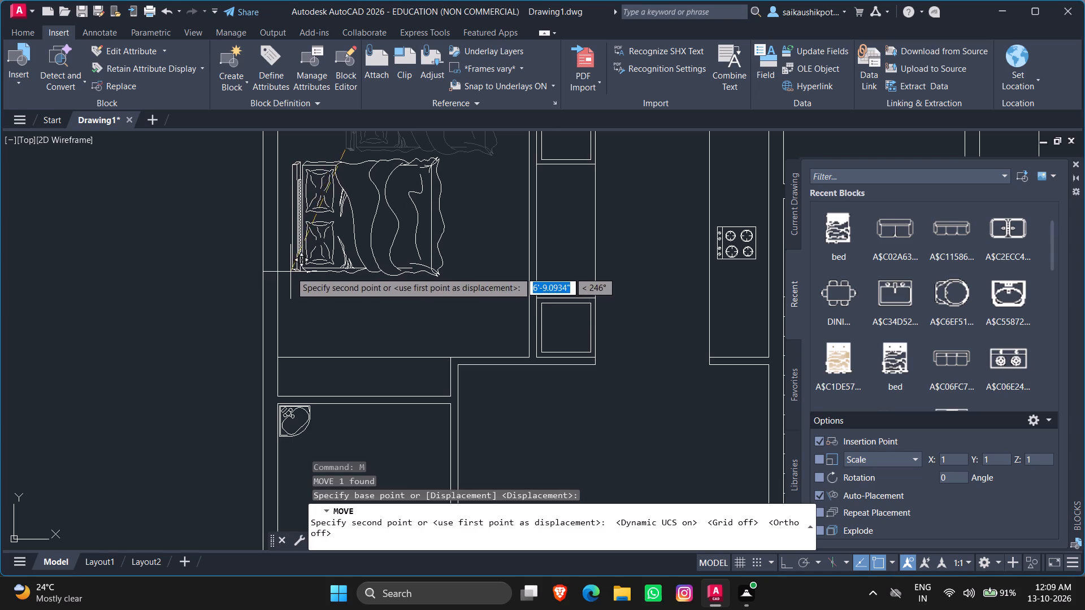
left_click(289, 271)
key("Escape")
key("Escape")
Delete the bed block from the plan's lower-left bedroom.
scroll(416, 329, "down", 2)
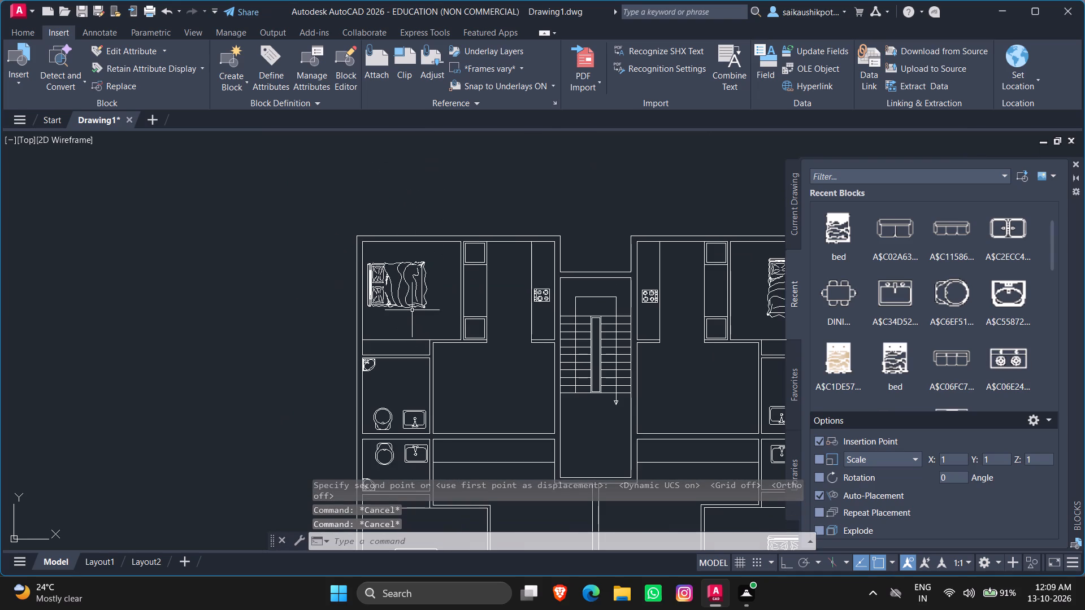
scroll(423, 260, "down", 3)
scroll(418, 353, "up", 4)
left_click(436, 317)
left_click(375, 324)
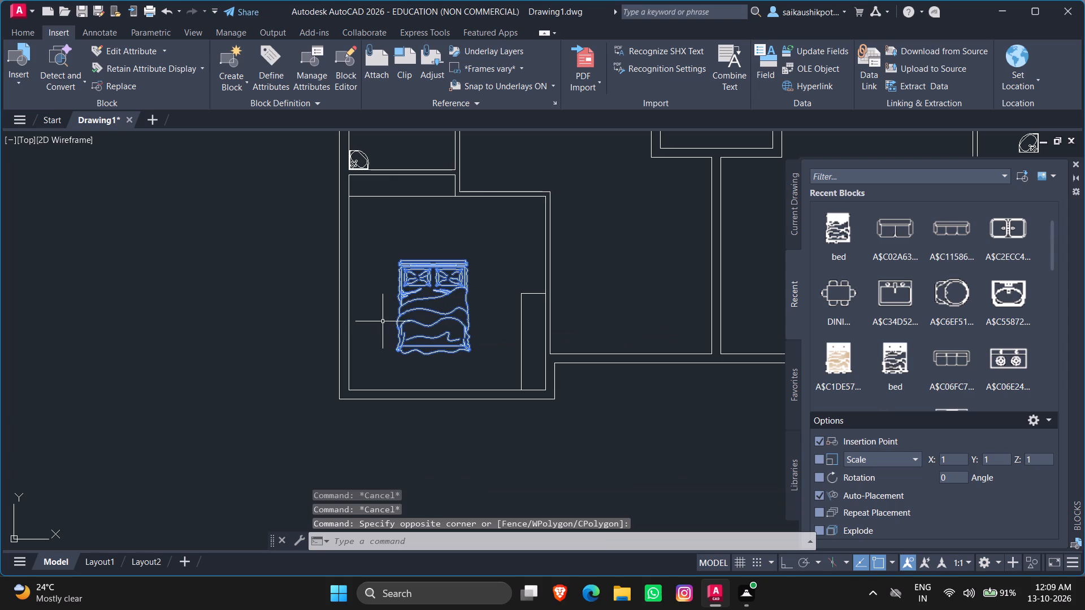
key("Delete")
Erase the tiny stray line left in the middle of the lower-left bedroom.
scroll(413, 327, "down", 3)
scroll(405, 319, "up", 3)
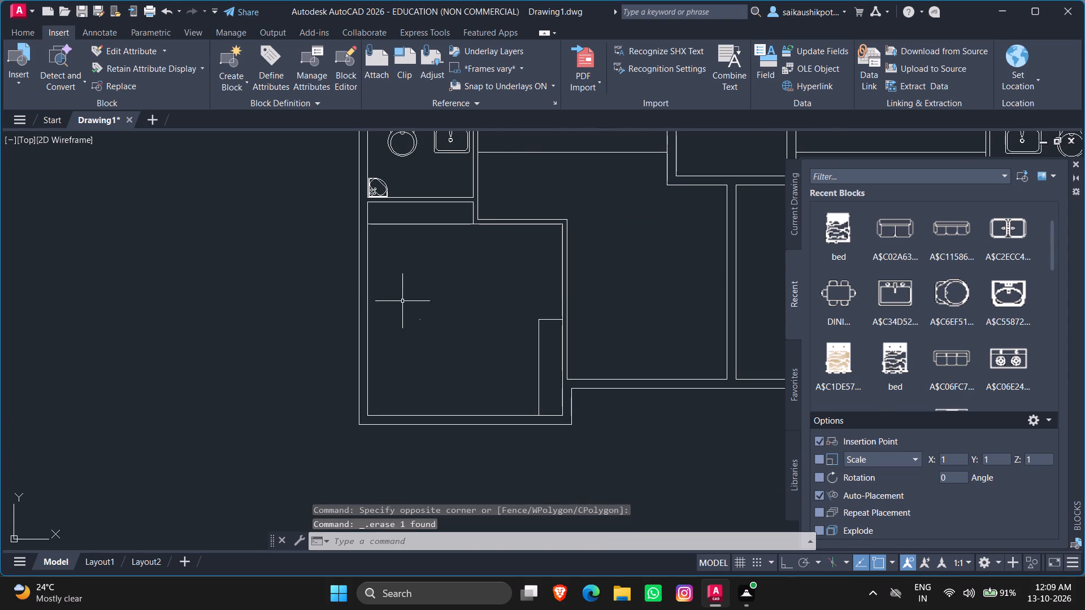
scroll(403, 304, "up", 2)
left_click_drag(411, 325, 424, 334)
left_click(500, 382)
scroll(457, 350, "up", 3)
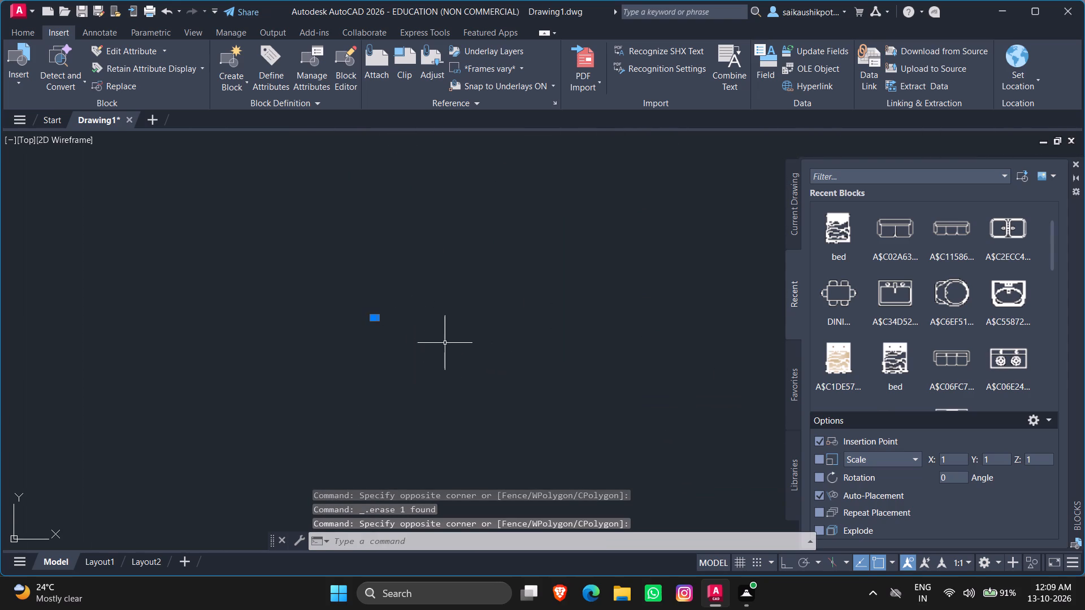
scroll(443, 342, "up", 3)
scroll(277, 289, "up", 8)
scroll(396, 347, "down", 3)
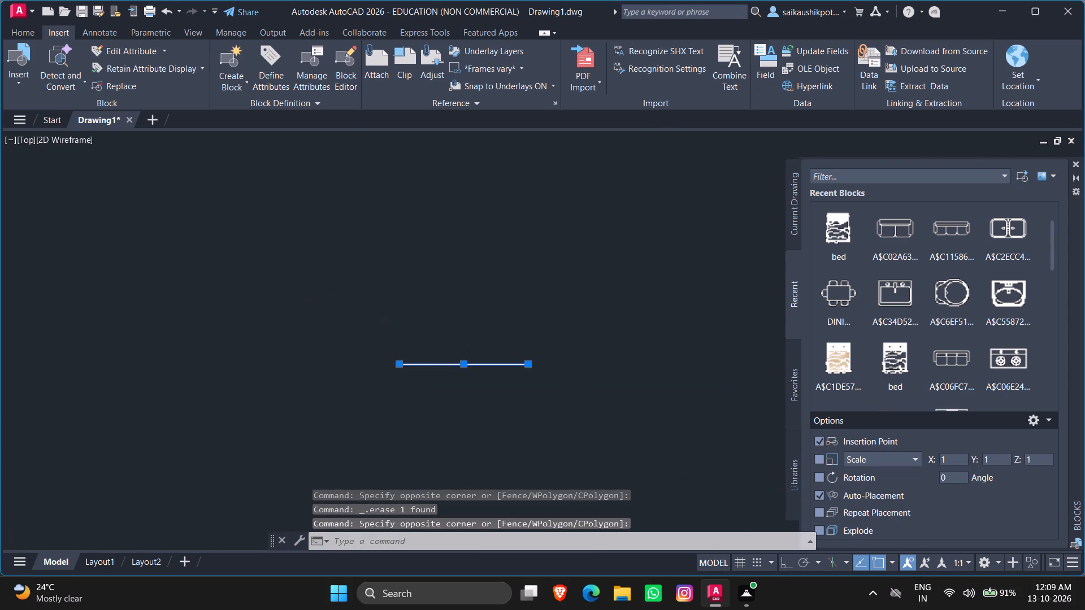
scroll(396, 347, "down", 1)
key("Delete")
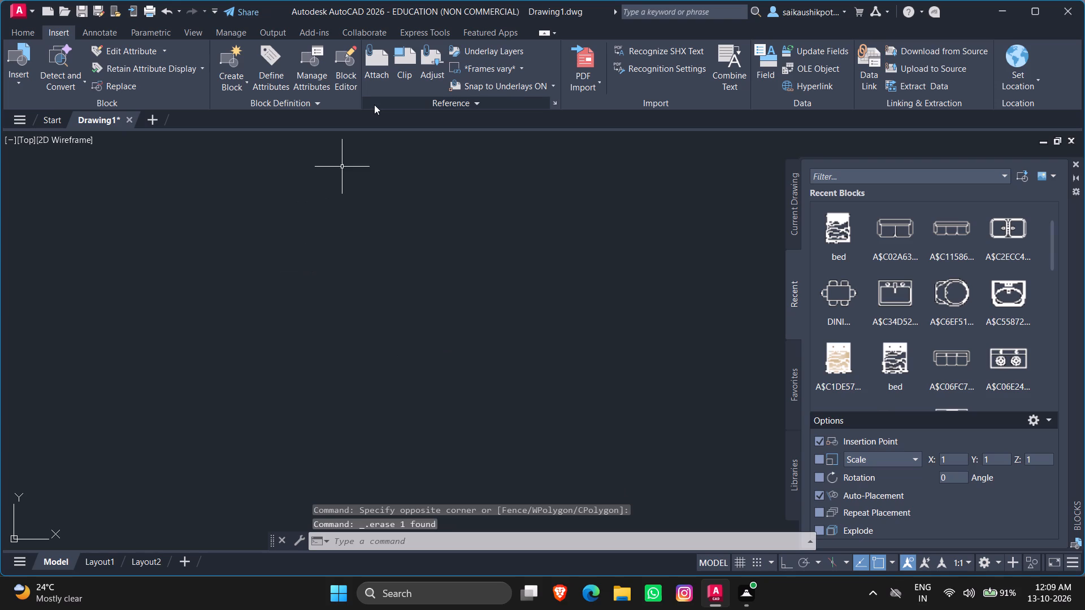
scroll(374, 104, "down", 5)
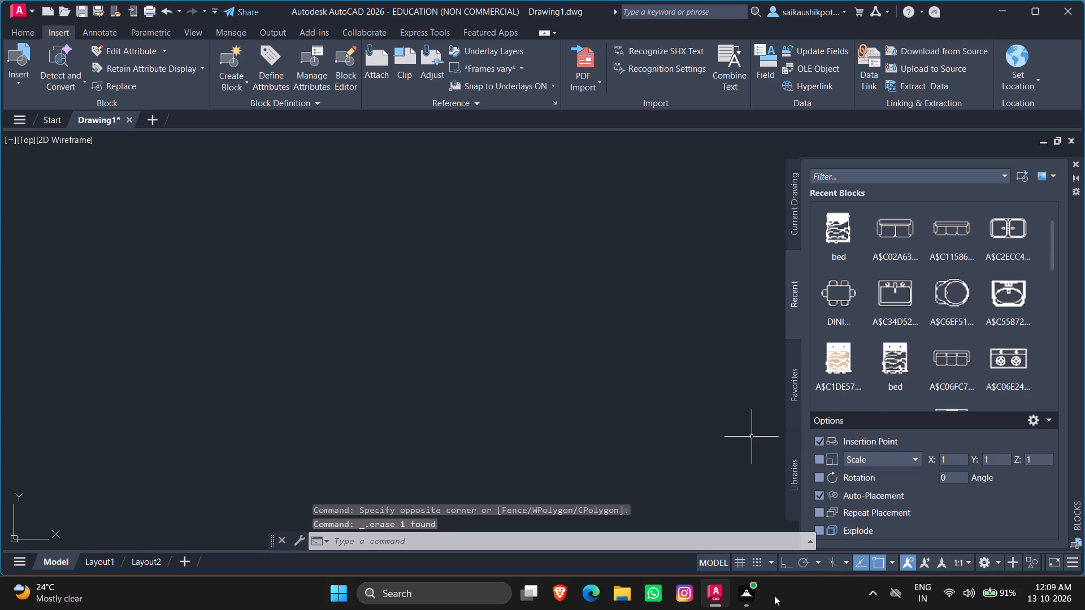
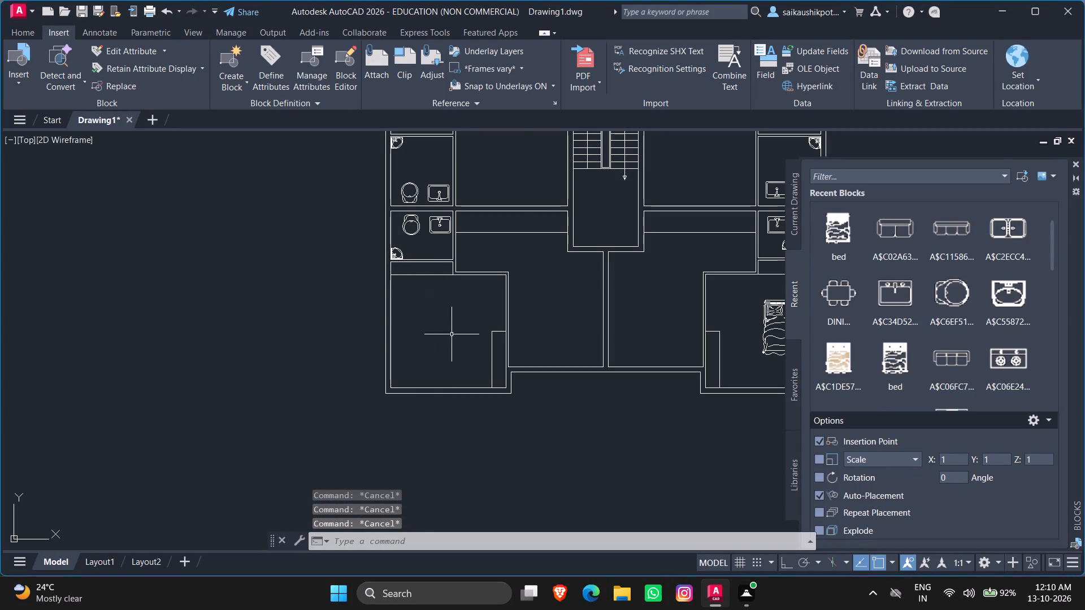
Copy the bed from the upper-left bedroom and paste it against the outer side wall of the lower-left bedroom.
scroll(449, 366, "down", 2)
left_click(436, 243)
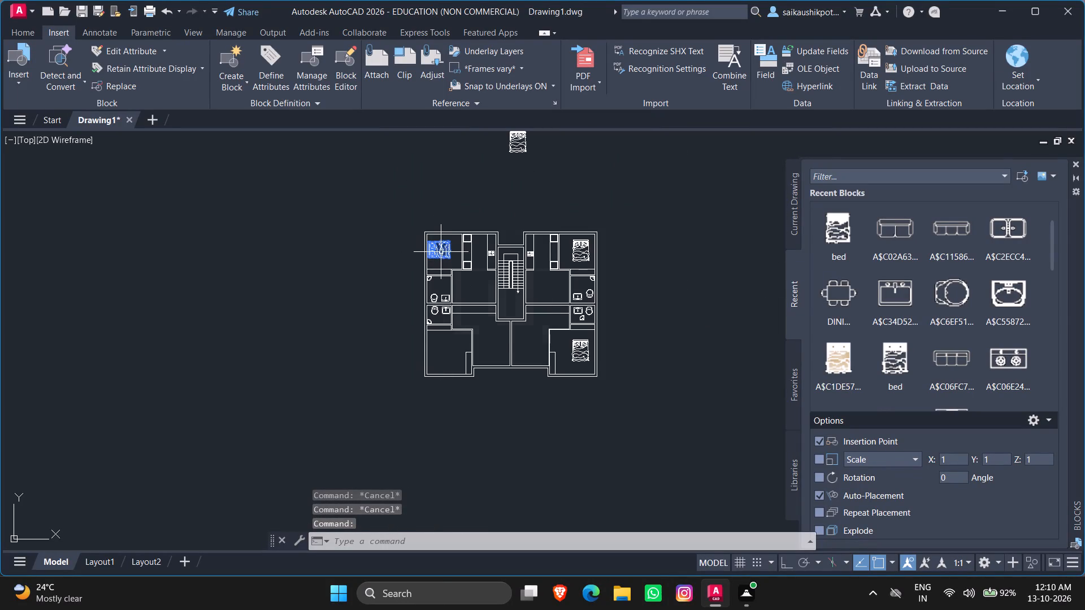
key("ctrl+c")
key("ctrl+v")
scroll(427, 355, "up", 4)
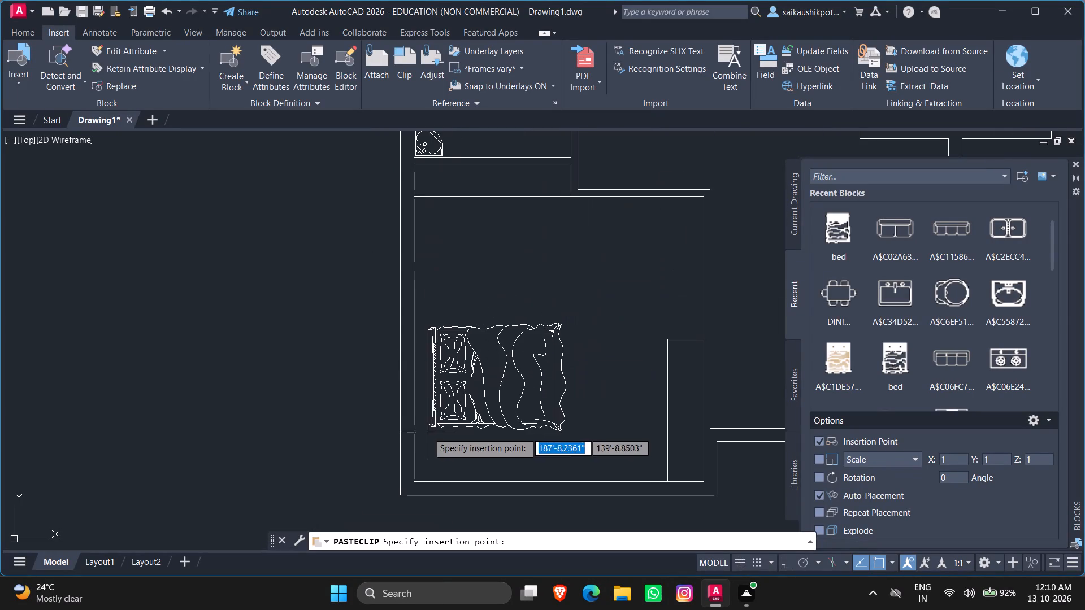
left_click(424, 395)
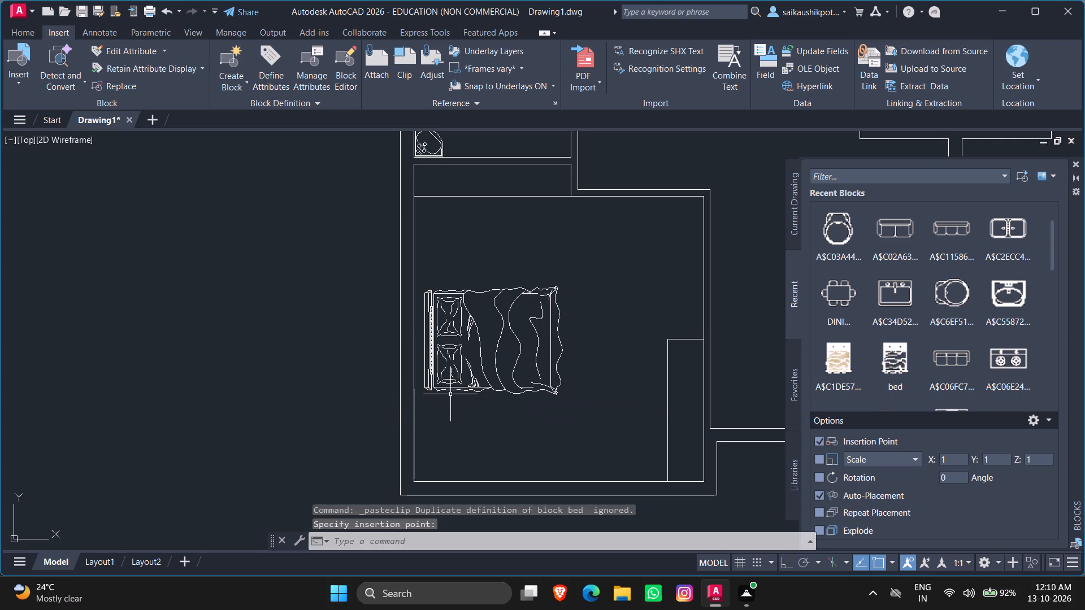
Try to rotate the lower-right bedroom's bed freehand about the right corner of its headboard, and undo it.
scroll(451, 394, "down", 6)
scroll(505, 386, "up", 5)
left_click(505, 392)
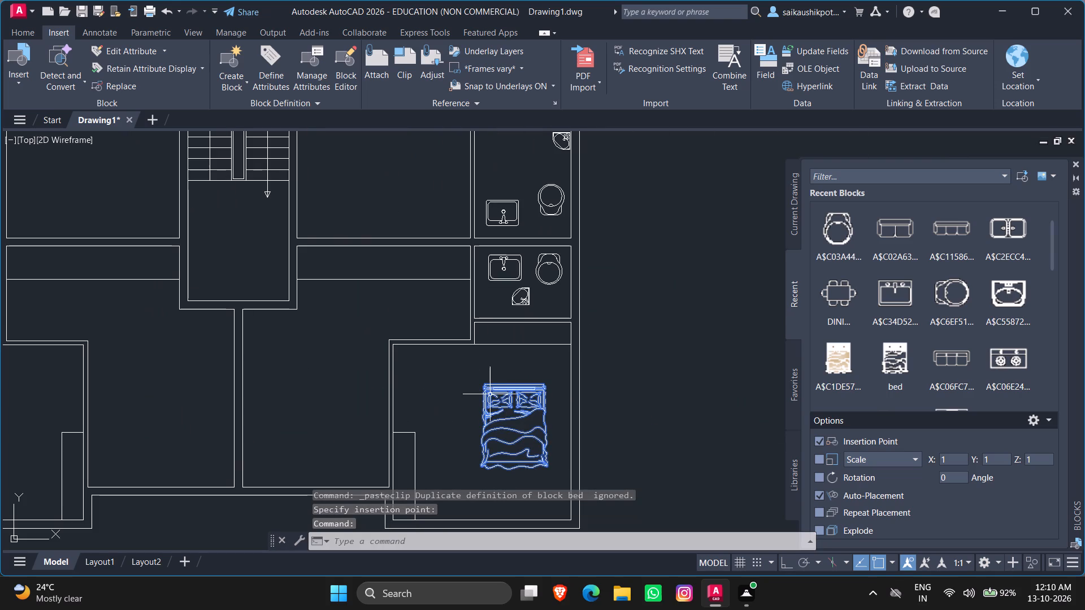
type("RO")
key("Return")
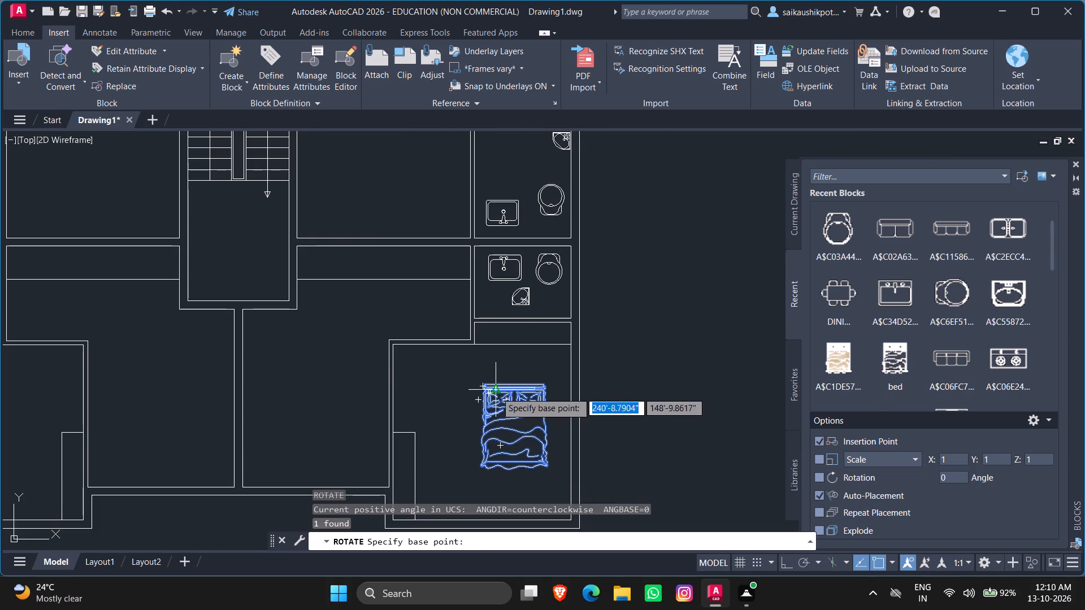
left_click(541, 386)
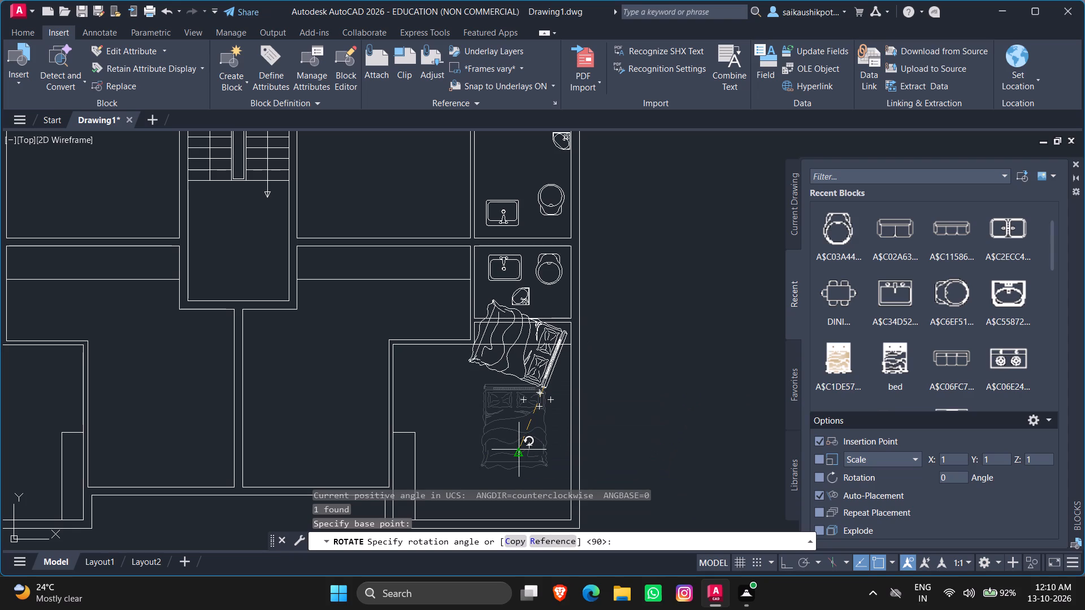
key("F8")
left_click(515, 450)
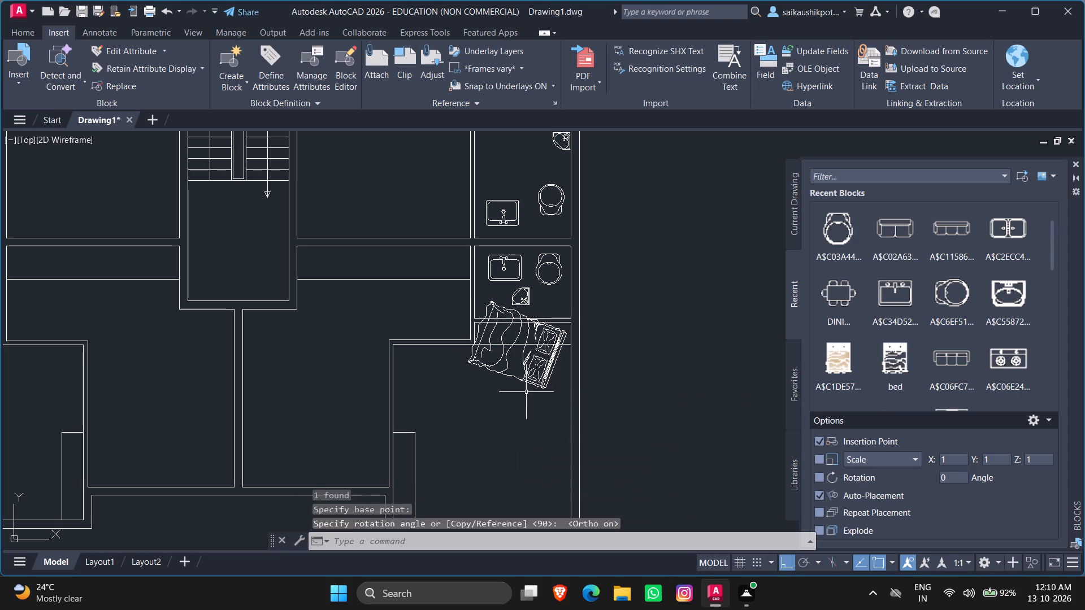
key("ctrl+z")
Rotate the lower-right bedroom's bed 270° about its right headboard corner with Ortho on, turning the headboard toward the outer side wall.
left_click(526, 395)
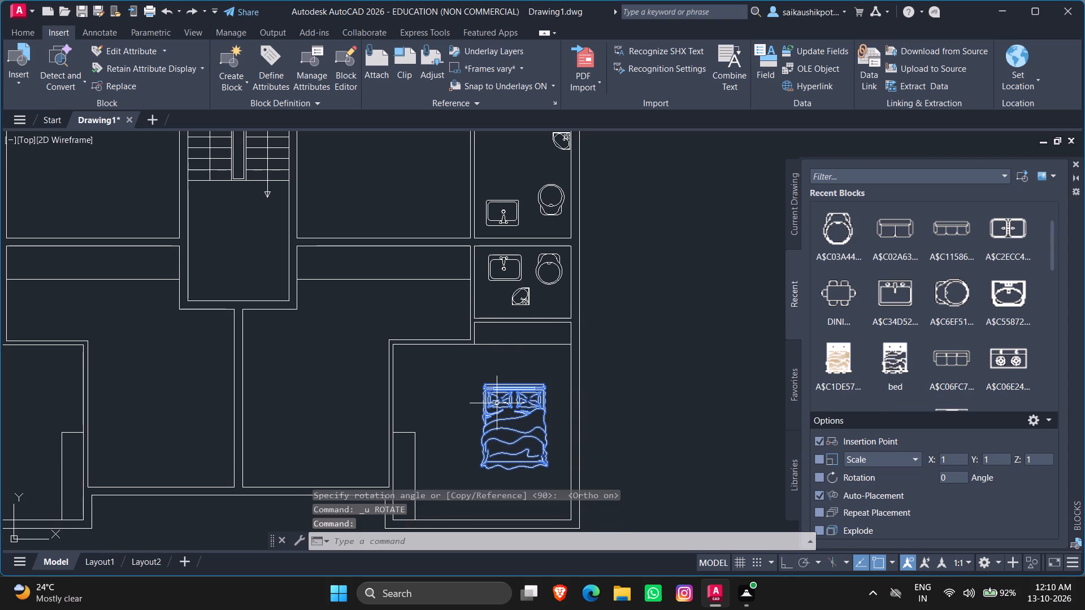
key("F8")
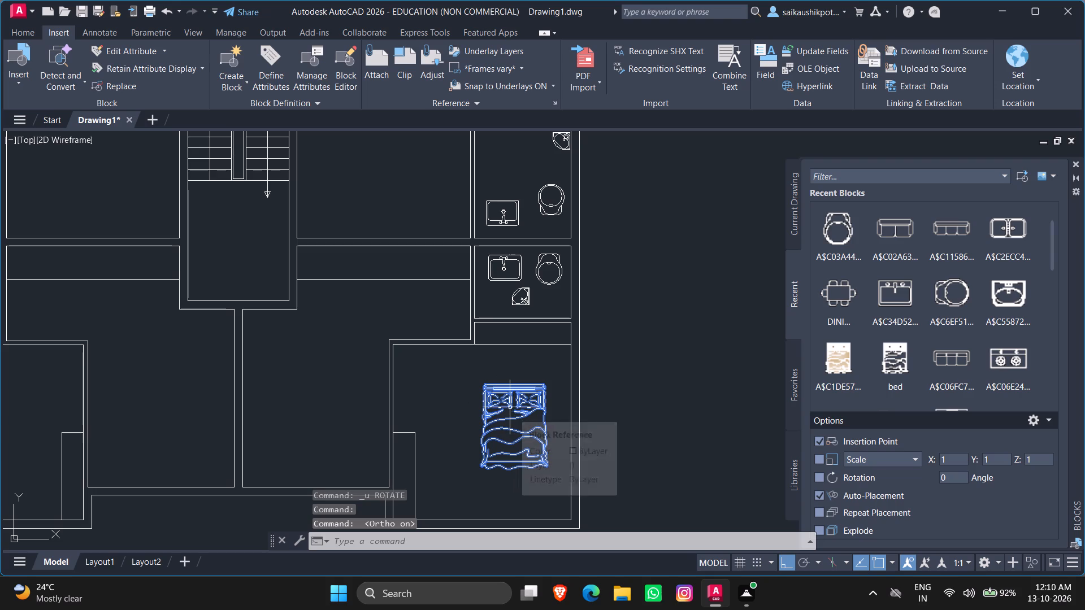
key("r")
key("o")
key("Return")
left_click(537, 383)
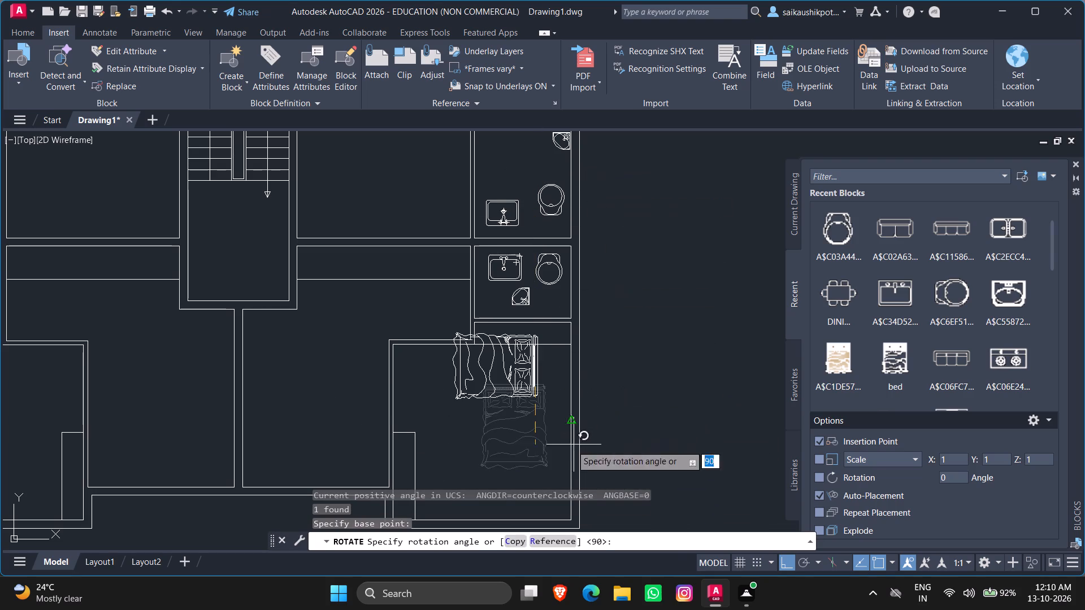
left_click(520, 481)
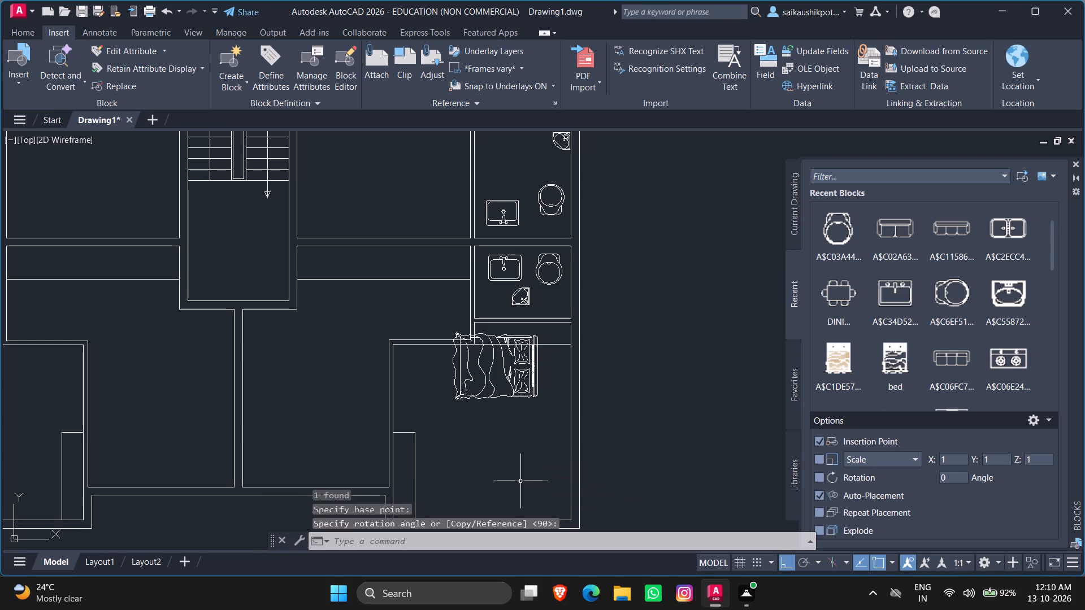
Move the rotated bed down into the lower-right bedroom, with its headboard near the outer side wall.
scroll(528, 391, "up", 3)
left_click(528, 387)
left_click(469, 408)
scroll(605, 403, "down", 3)
scroll(596, 403, "up", 1)
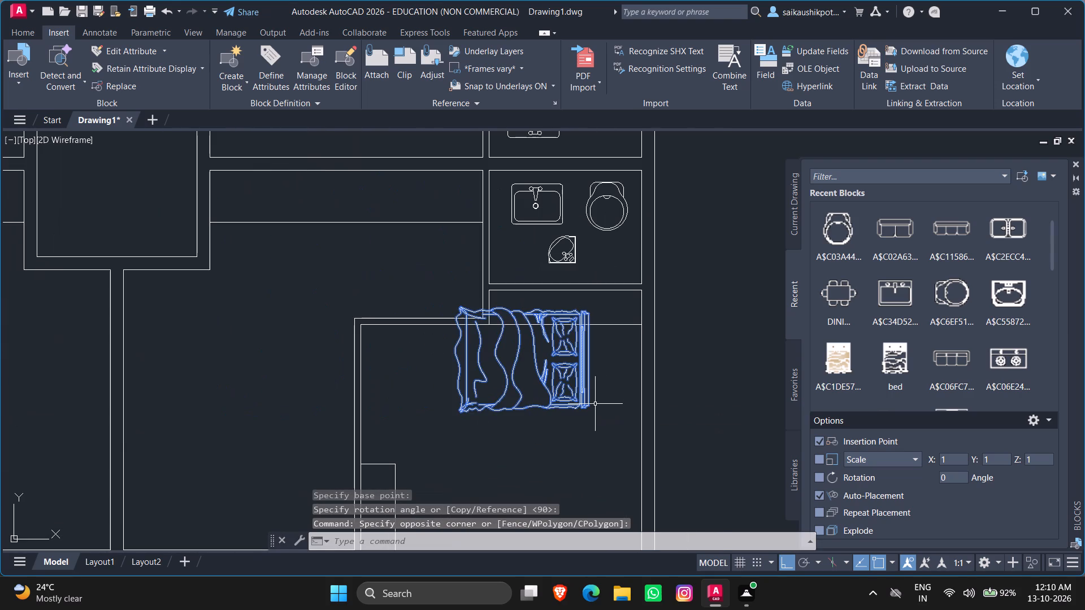
key("m")
key("Return")
left_click(591, 402)
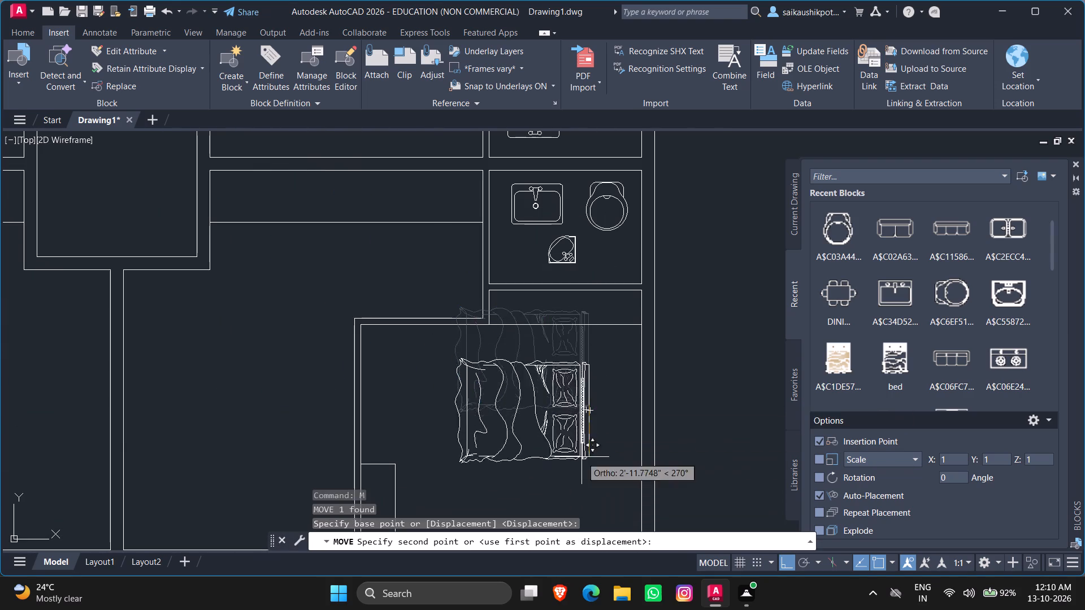
scroll(582, 433, "down", 3)
scroll(579, 458, "up", 4)
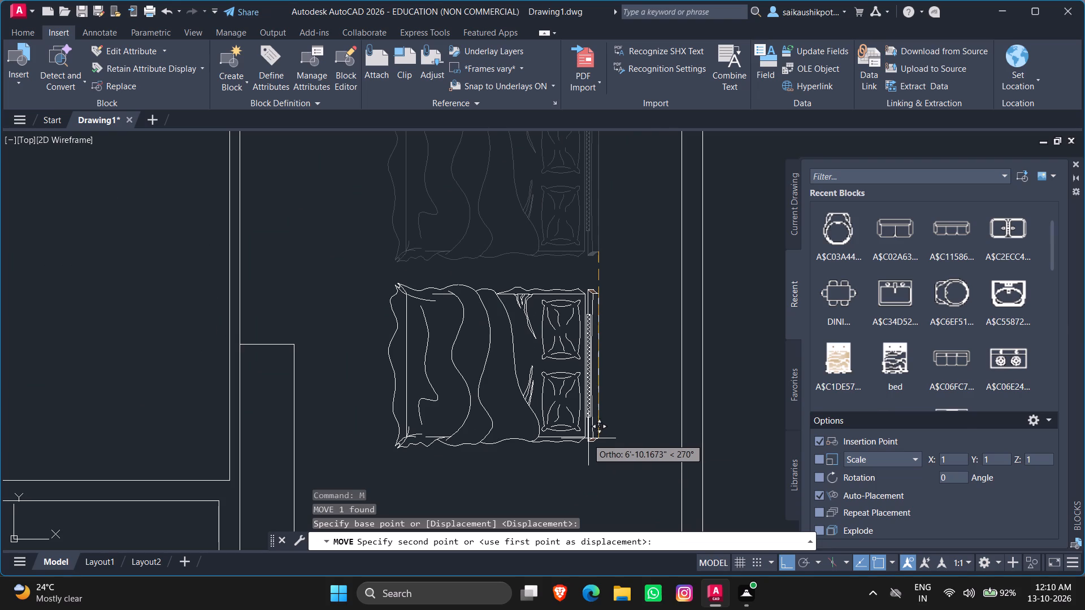
key("F8")
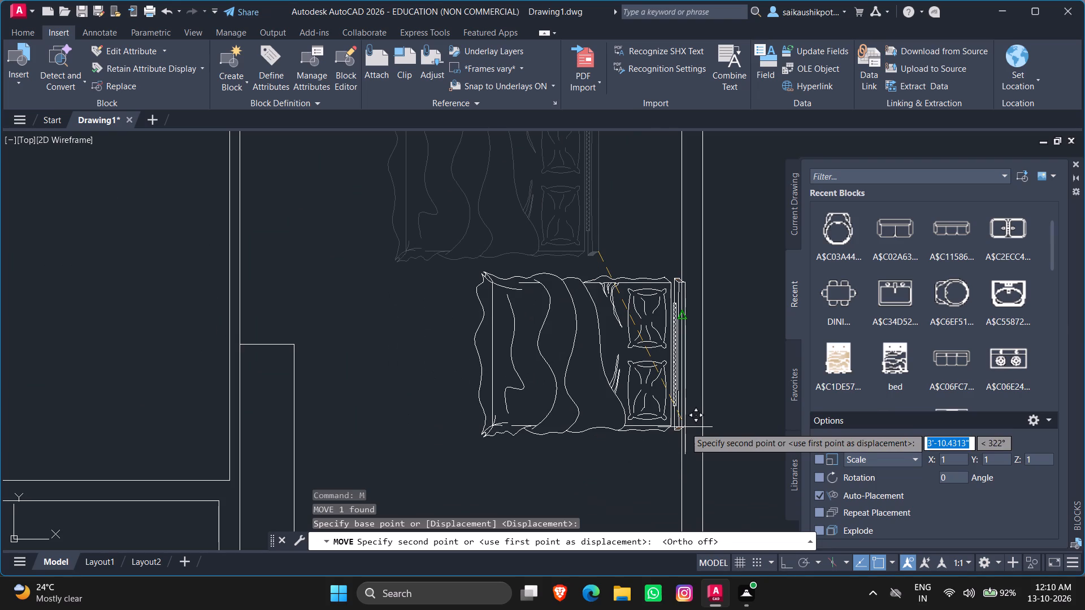
scroll(635, 426, "up", 1)
scroll(635, 419, "down", 2)
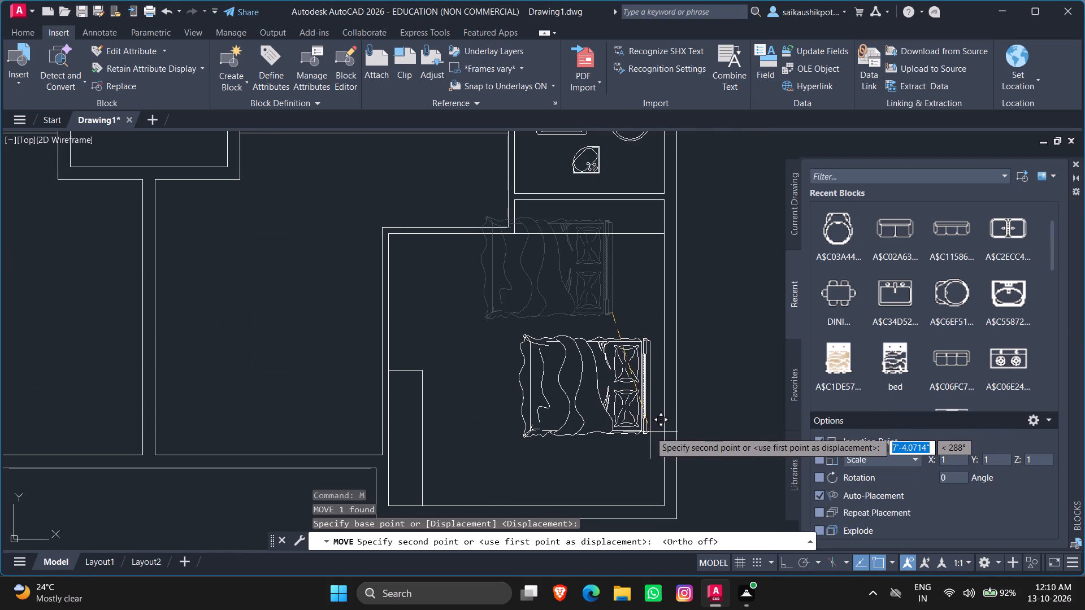
left_click(650, 432)
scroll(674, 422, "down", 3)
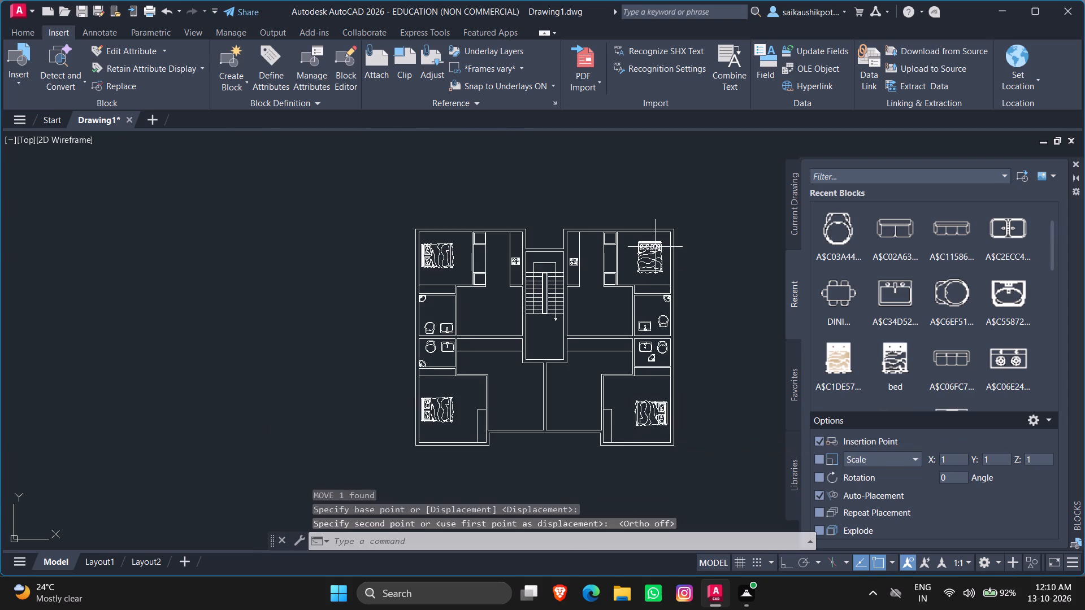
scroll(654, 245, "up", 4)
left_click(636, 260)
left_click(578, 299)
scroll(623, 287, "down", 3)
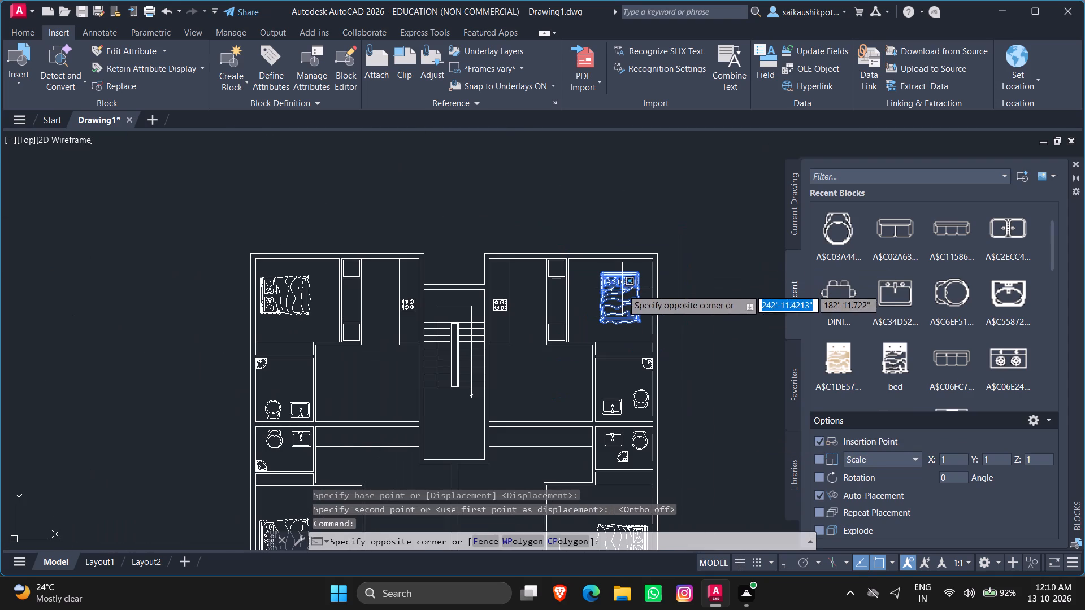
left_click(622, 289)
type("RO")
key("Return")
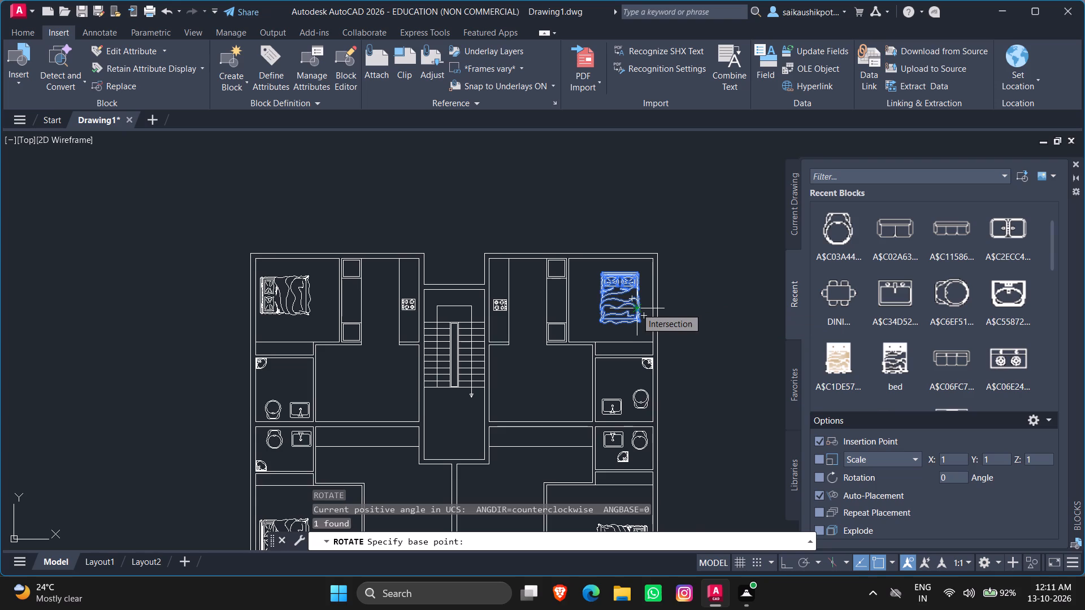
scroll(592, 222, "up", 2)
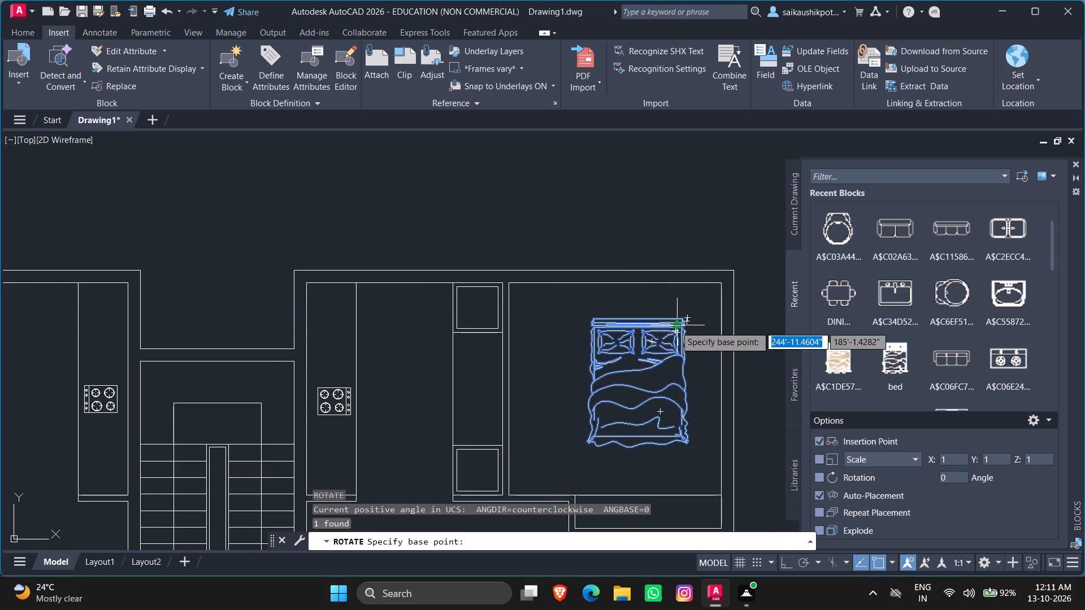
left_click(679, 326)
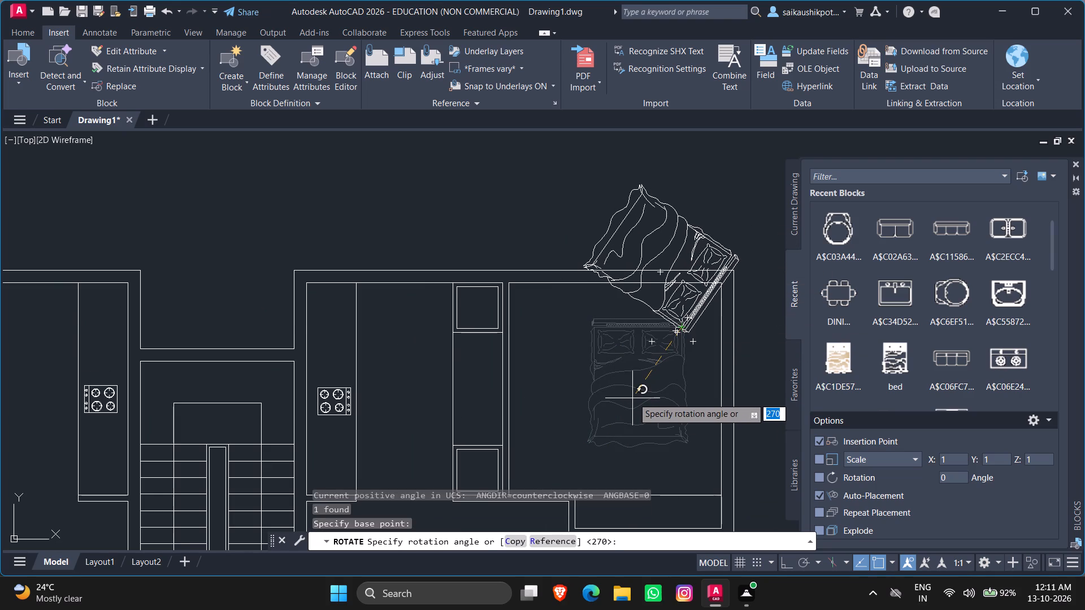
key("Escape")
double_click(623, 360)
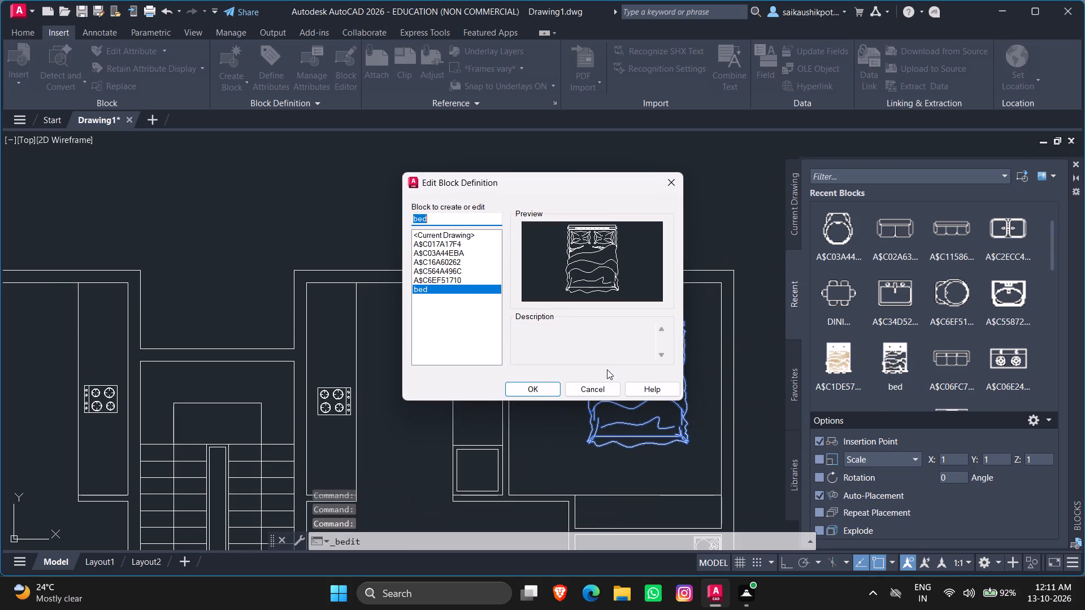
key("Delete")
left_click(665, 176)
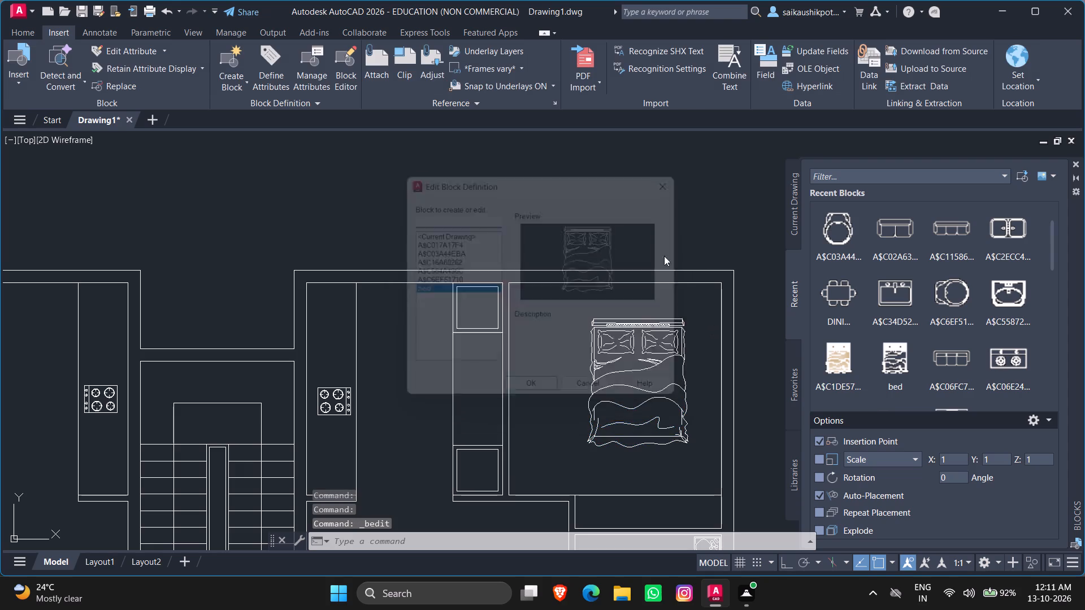
Delete the bed in the upper-right bedroom.
left_click(631, 373)
key("Delete")
Copy the rotated bed from the lower-right bedroom and paste it into the upper-right bedroom, headboard near the outer side wall.
scroll(572, 305, "down", 3)
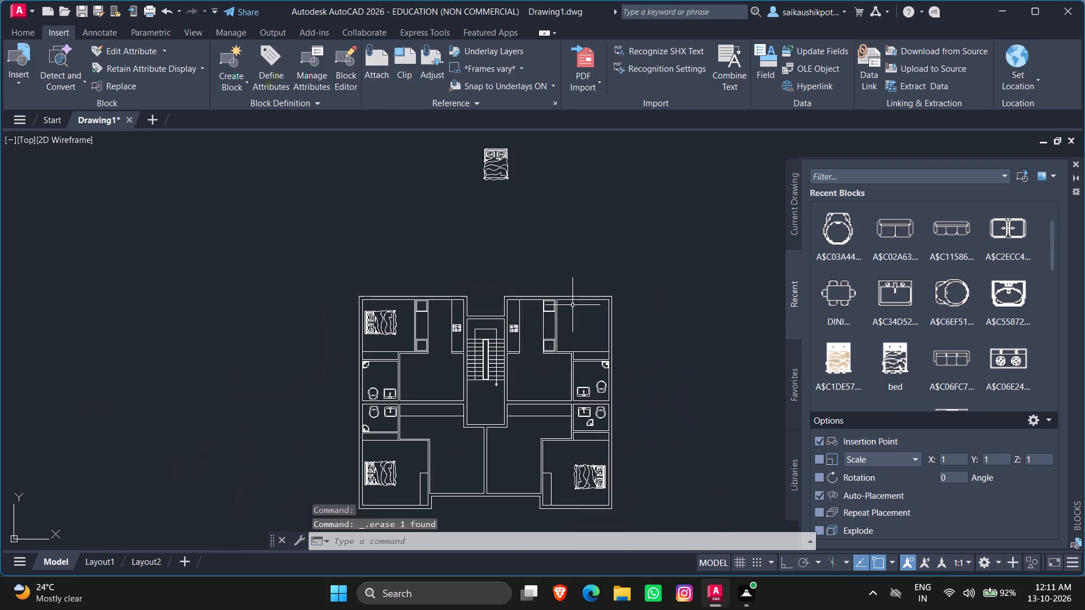
left_click(595, 468)
key("ctrl+c")
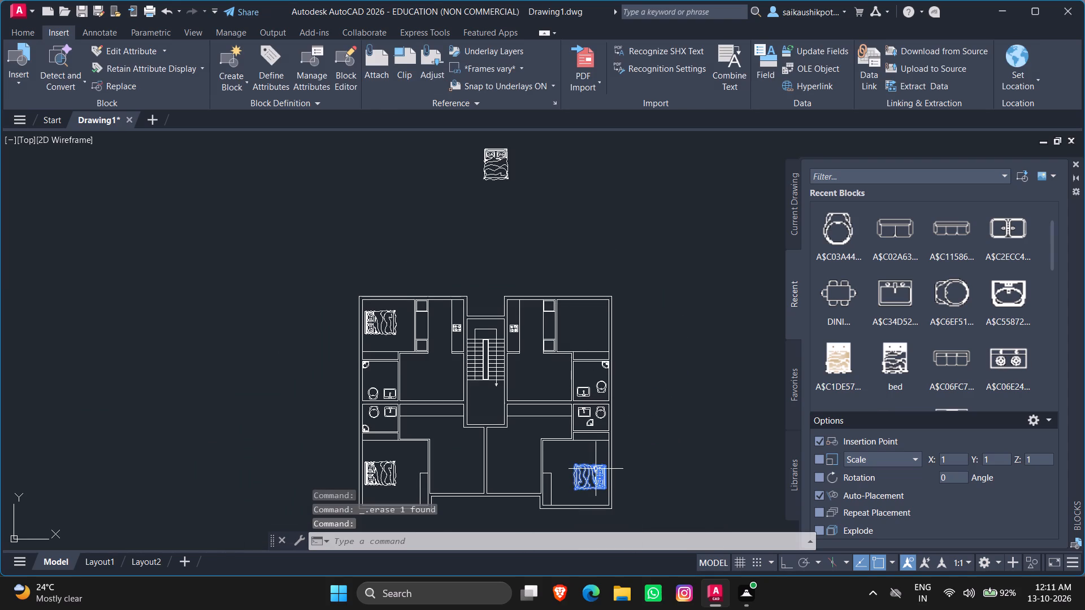
key("ctrl+v")
scroll(554, 334, "up", 4)
scroll(578, 341, "down", 1)
scroll(451, 355, "down", 1)
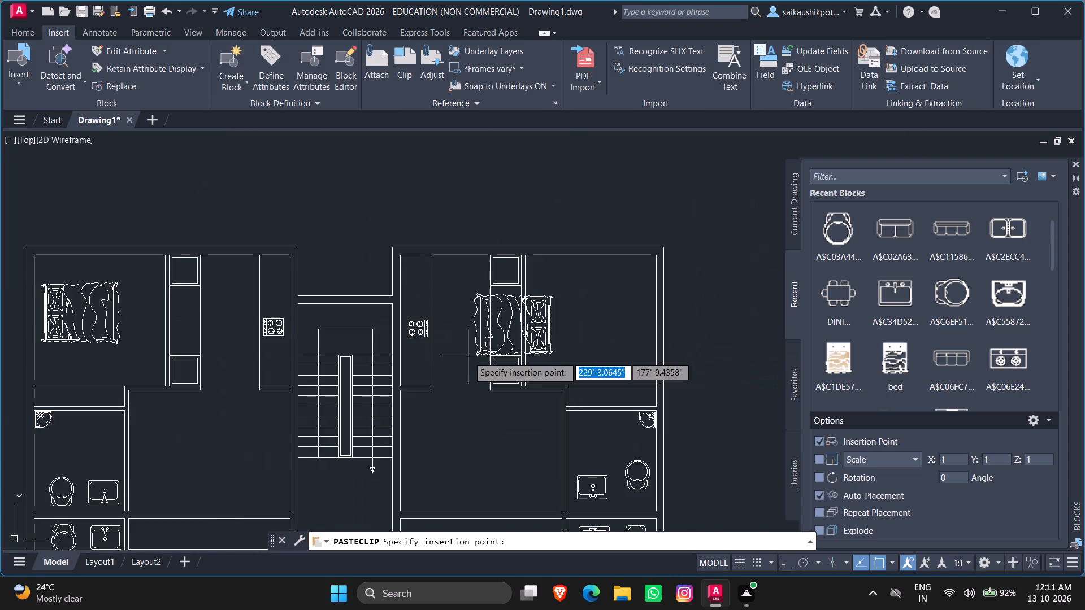
scroll(550, 356, "up", 2)
scroll(515, 354, "down", 1)
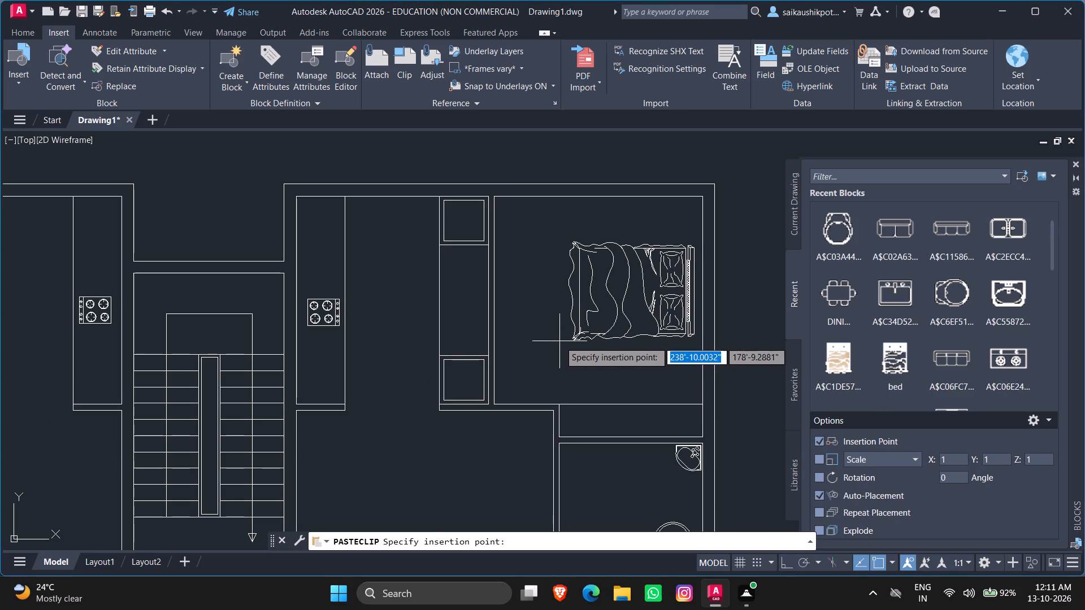
left_click(559, 341)
Delete the stray bed lying outside the floor plan, above the building.
scroll(527, 352, "down", 3)
scroll(570, 251, "down", 2)
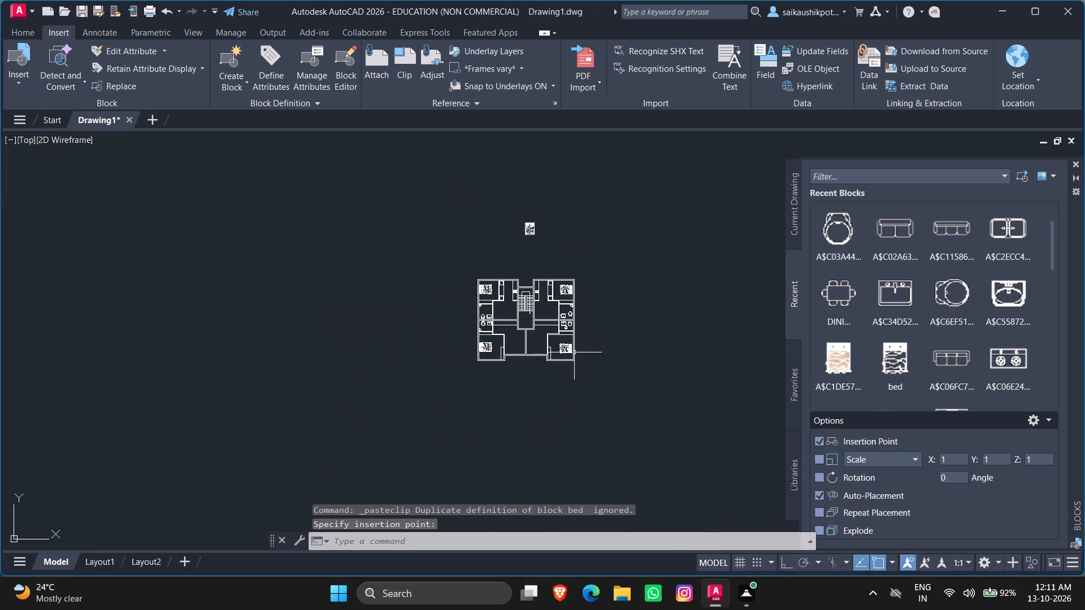
left_click_drag(525, 209, 530, 227)
left_click_drag(531, 234, 533, 241)
left_click(549, 261)
left_click_drag(531, 238, 511, 219)
left_click_drag(548, 234, 507, 210)
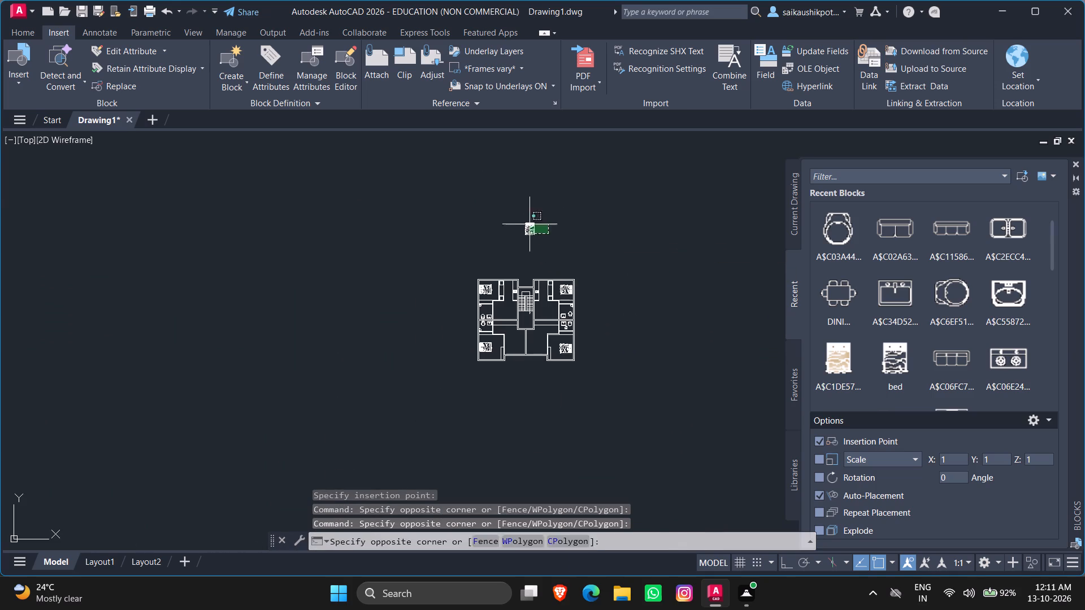
left_click_drag(507, 210, 478, 187)
key("Delete")
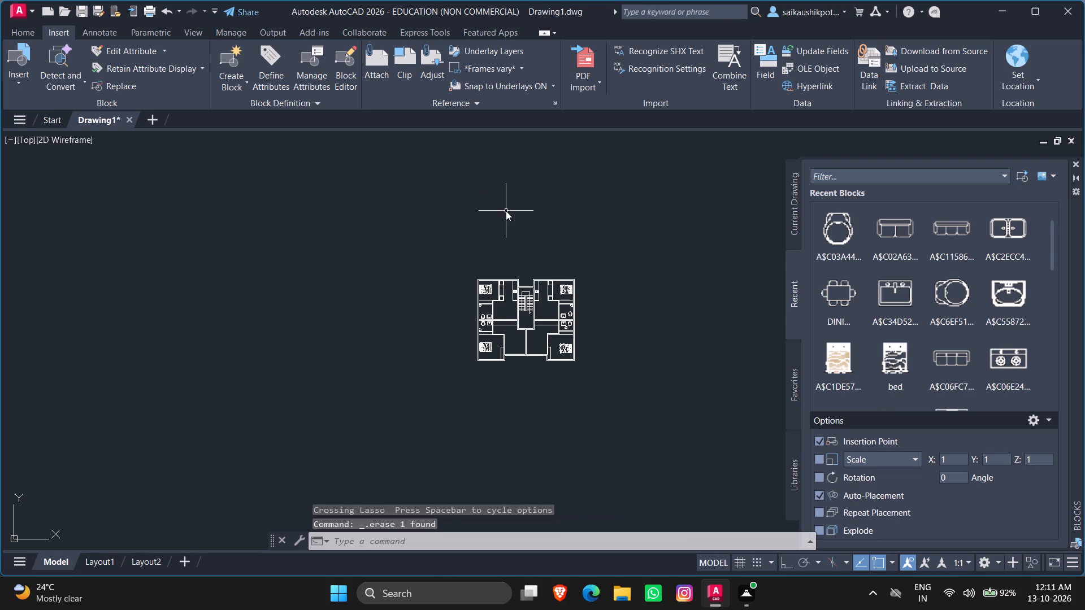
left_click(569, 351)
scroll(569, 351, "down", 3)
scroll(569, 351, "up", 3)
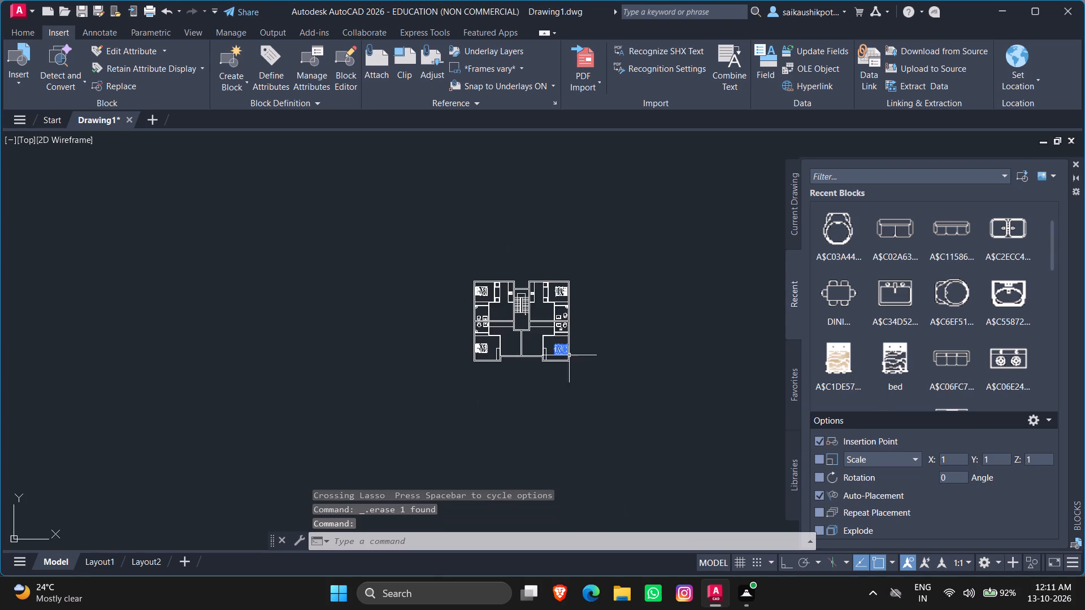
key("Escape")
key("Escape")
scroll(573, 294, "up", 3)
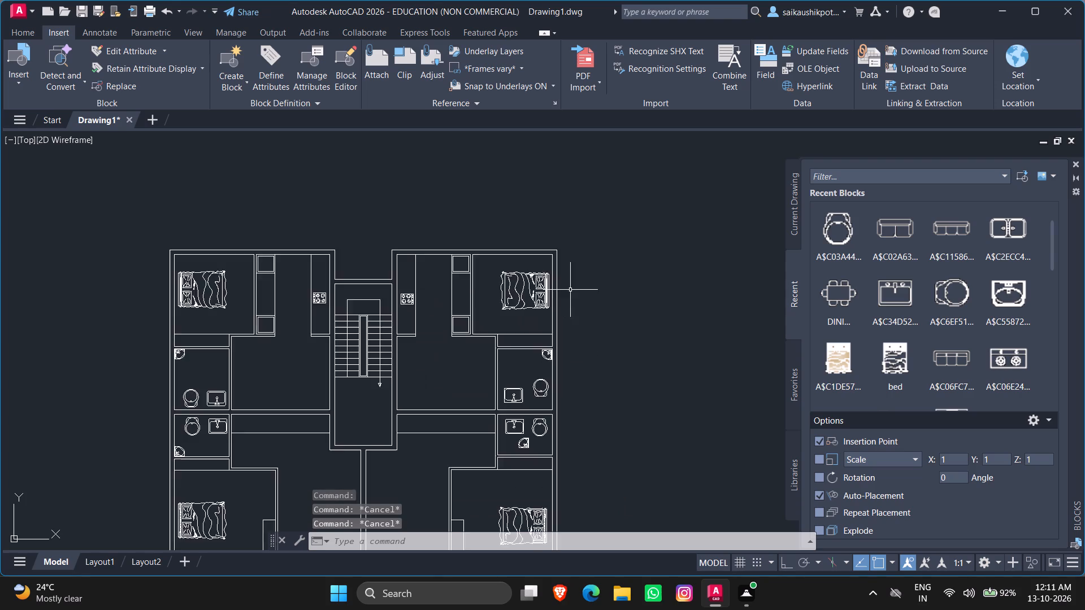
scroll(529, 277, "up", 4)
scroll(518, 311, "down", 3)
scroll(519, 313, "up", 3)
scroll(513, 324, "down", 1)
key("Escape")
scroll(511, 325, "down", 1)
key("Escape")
Draw a 2' by 2' square bedside table from lines just below the bed in the upper-right bedroom.
key("l")
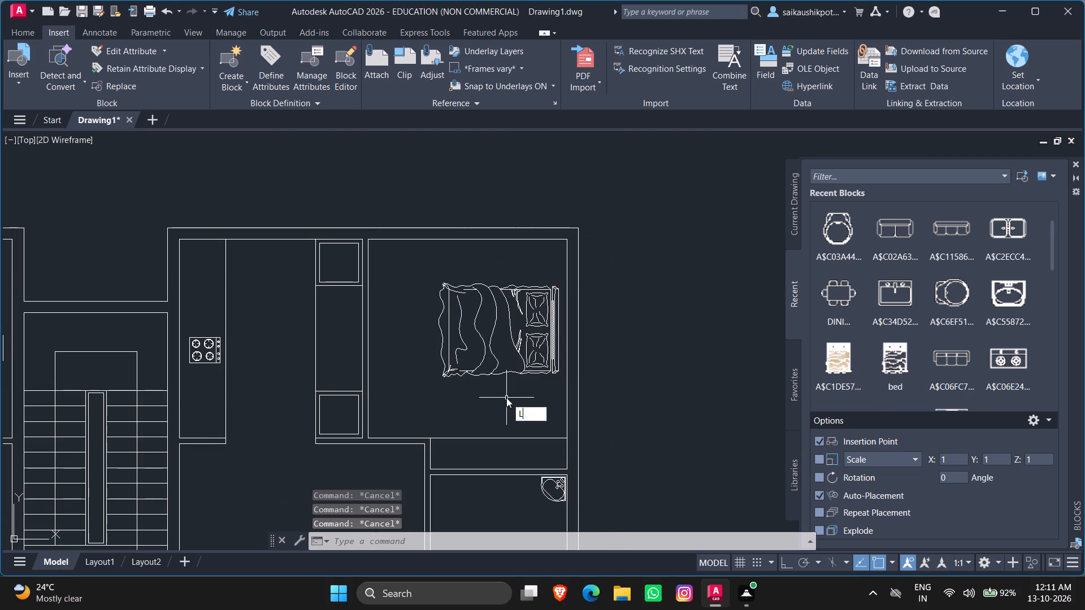
key("Return")
scroll(526, 389, "up", 2)
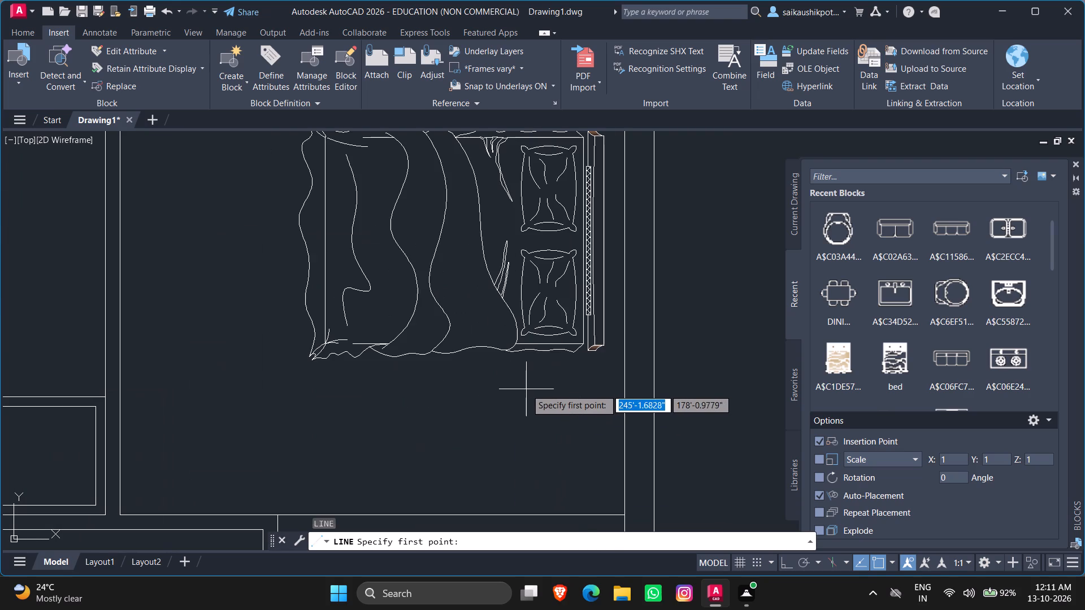
left_click(509, 382)
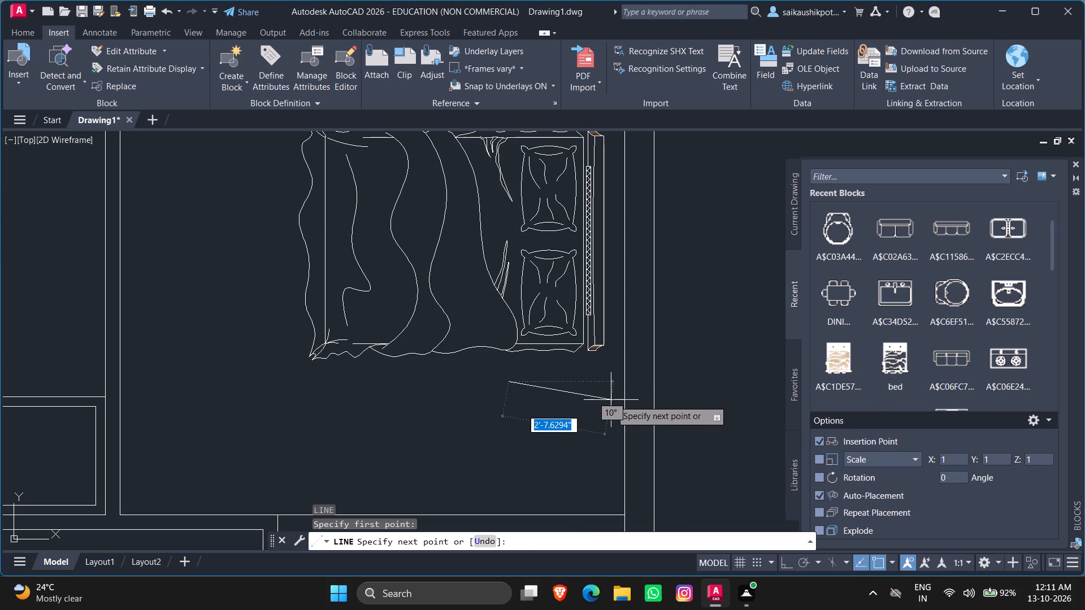
key("F8")
type("2'")
key("Return")
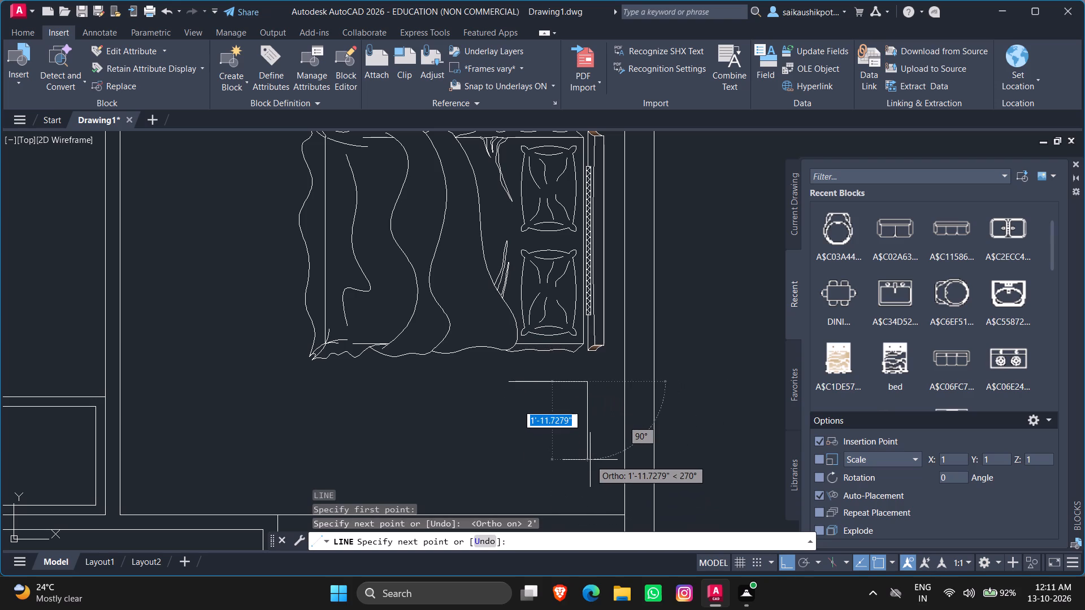
type("2'")
key("Return")
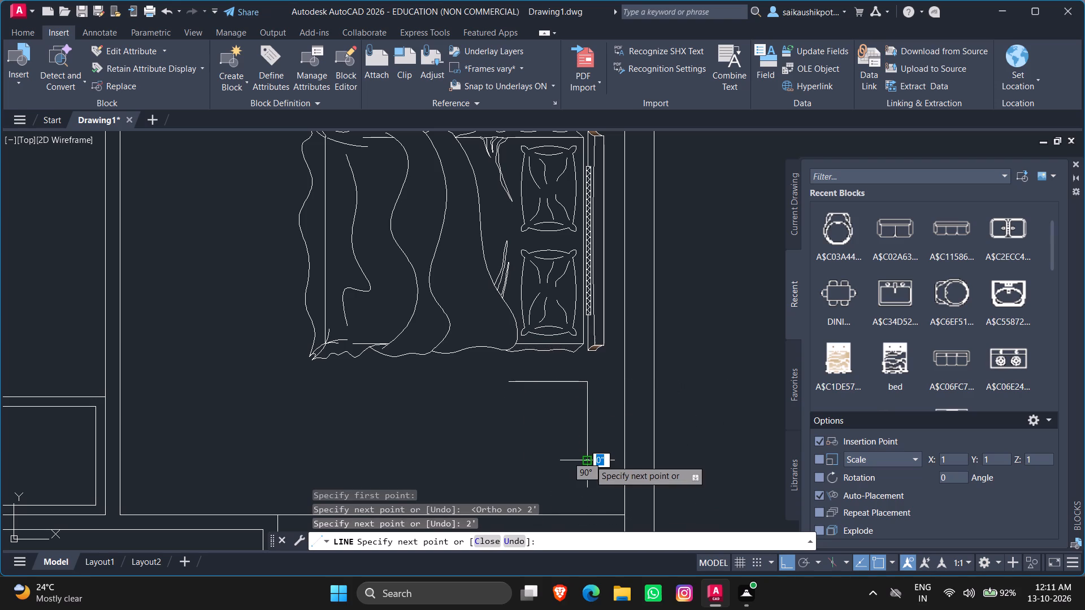
type("2'")
key("Return")
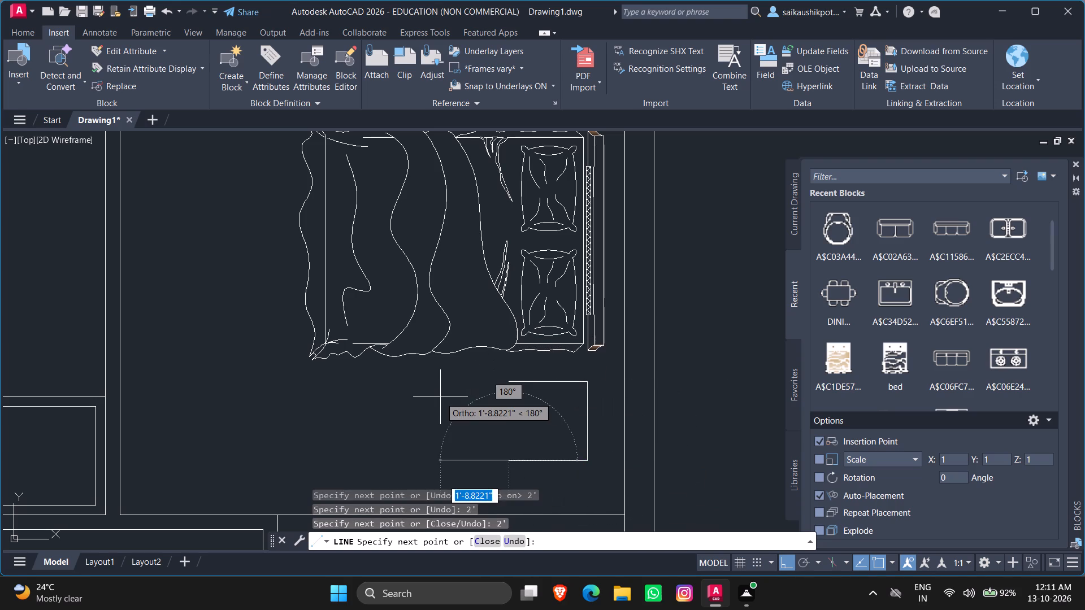
left_click(512, 378)
key("Escape")
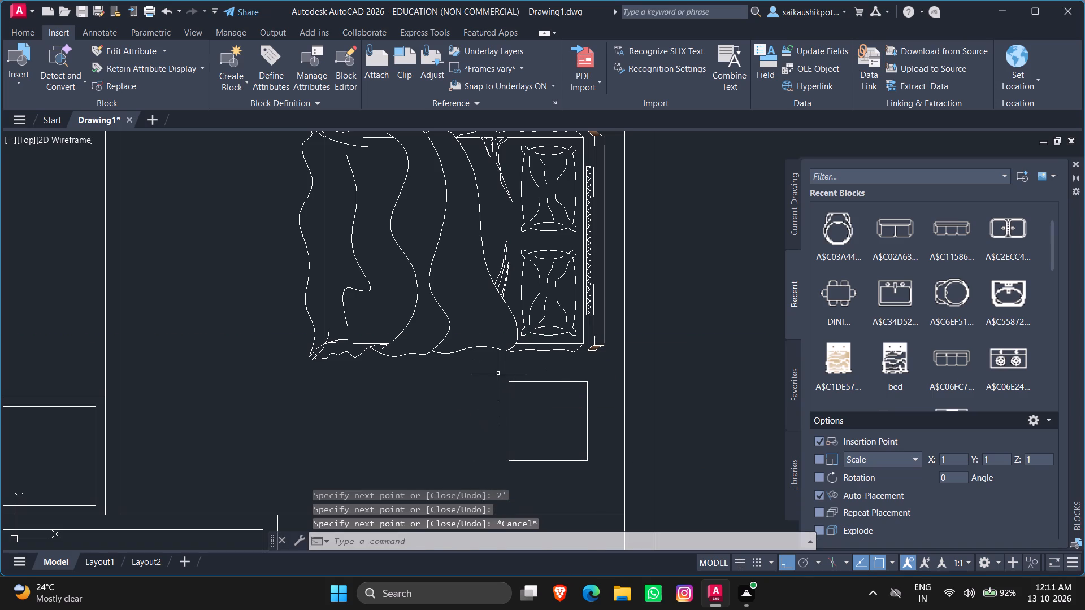
Join the four lines of the bedside square into a single polyline.
left_click(498, 370)
double_click(605, 474)
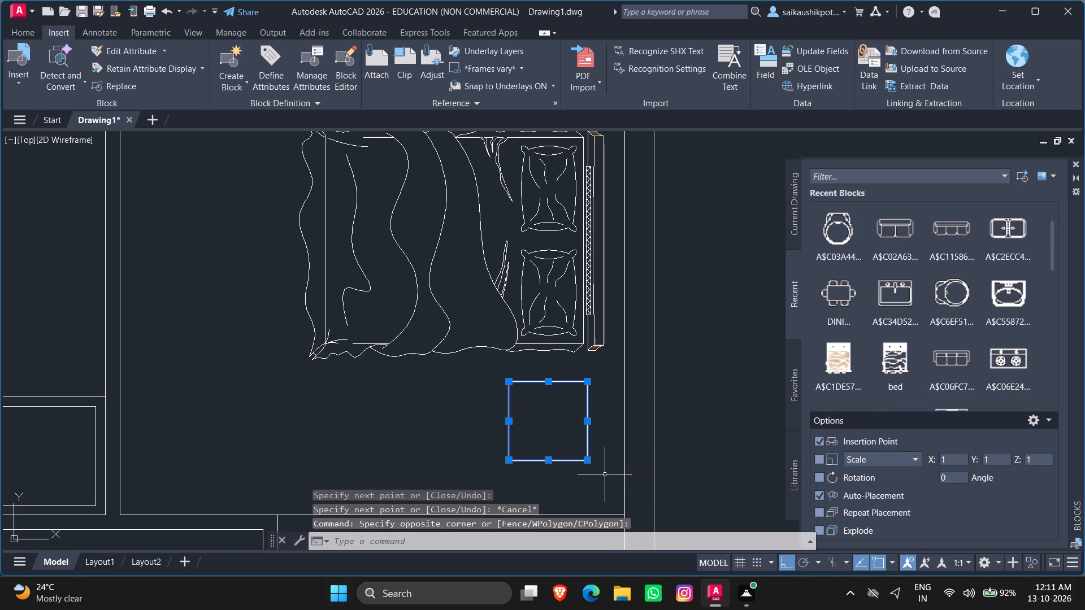
type("JOIN")
key("Return")
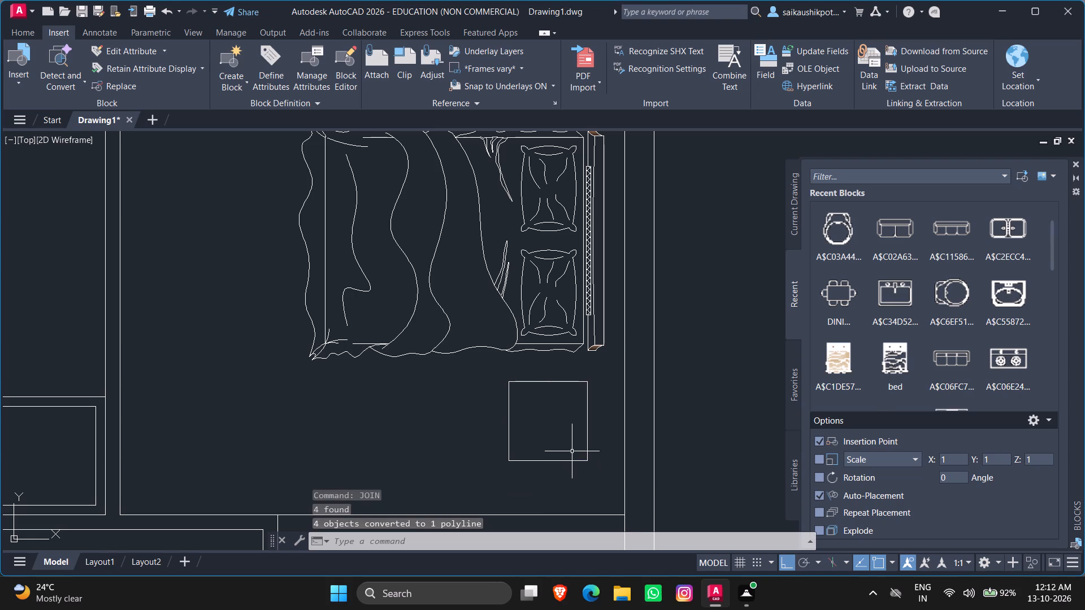
Copy the bedside square and paste it just above the bed in the upper-right bedroom, near the headboard.
left_click(574, 452)
left_click(523, 465)
key("ctrl+c")
key("ctrl+v")
scroll(523, 518, "down", 2)
scroll(504, 363, "up", 4)
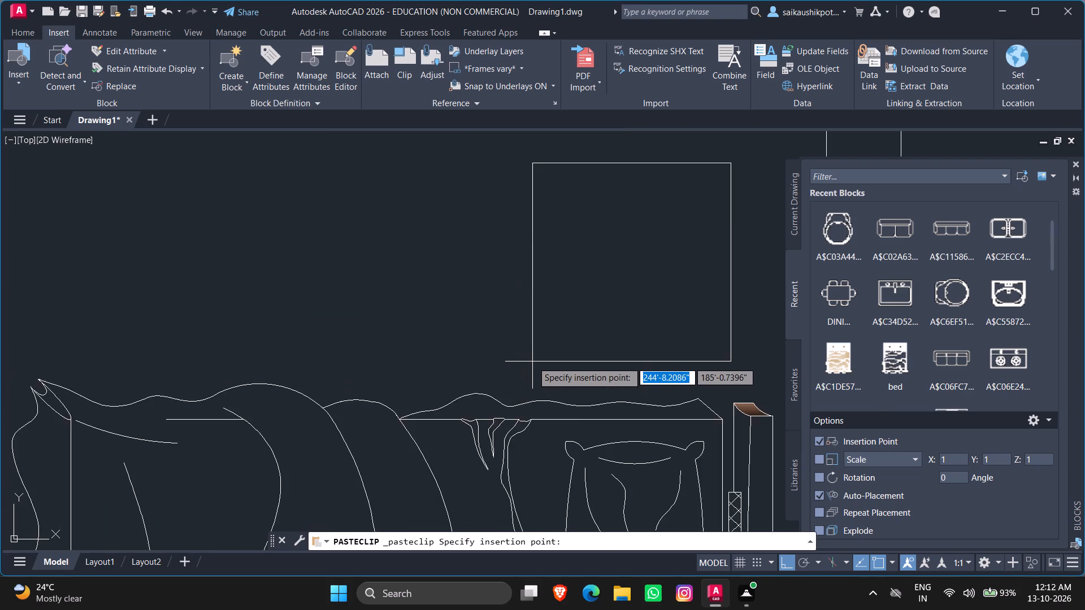
scroll(532, 361, "down", 1)
left_click(537, 368)
Paste the bedside square above and below the bed in the upper-left bedroom, beside the headboard.
scroll(561, 316, "down", 3)
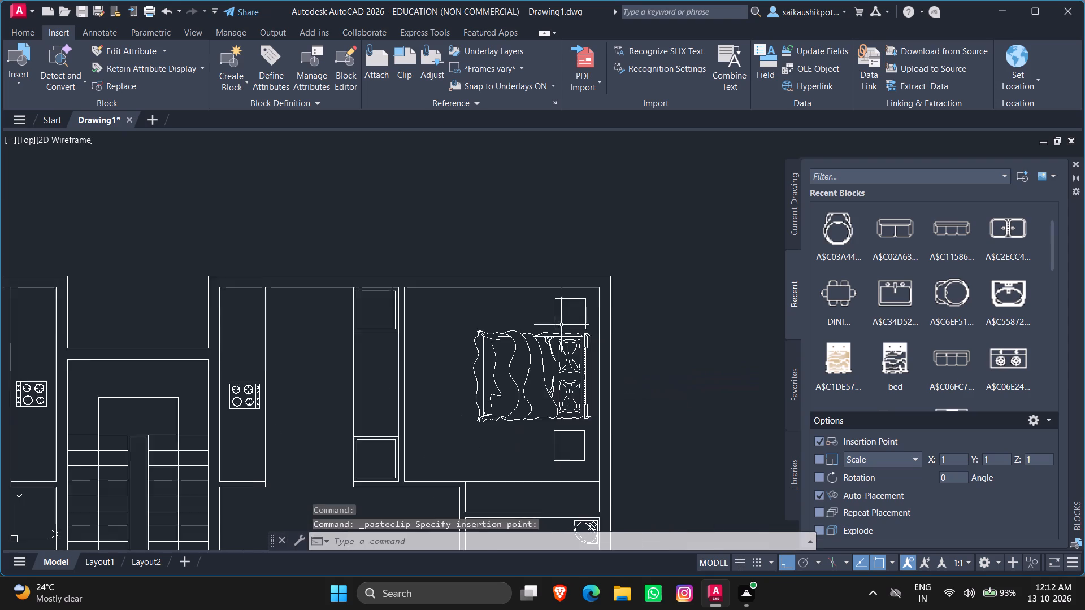
scroll(560, 336, "down", 1)
scroll(528, 395, "down", 1)
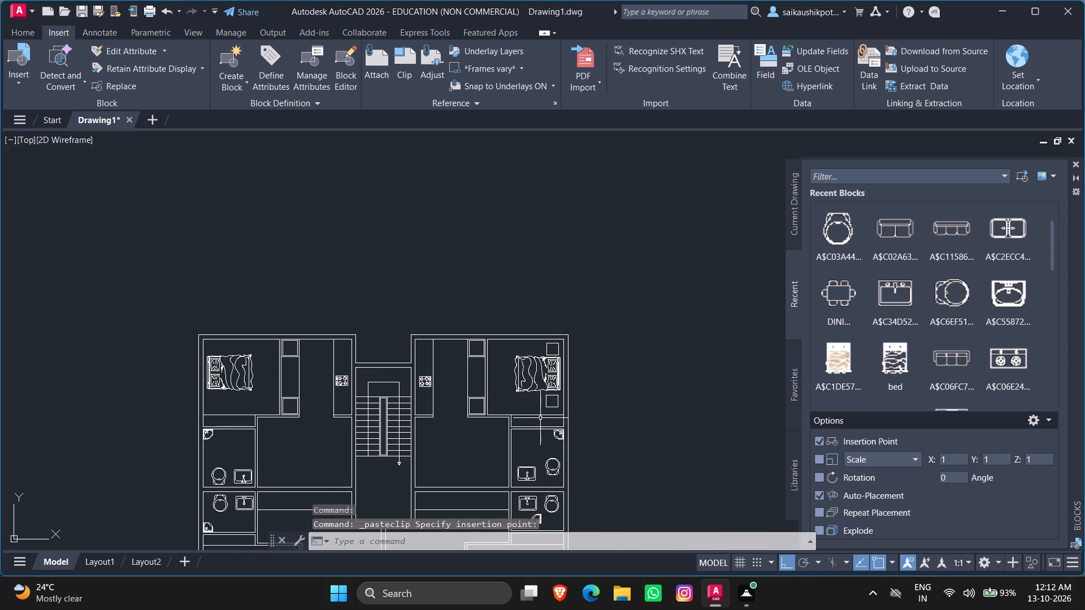
key("ctrl+v")
scroll(541, 419, "down", 2)
scroll(437, 413, "up", 3)
scroll(313, 348, "up", 1)
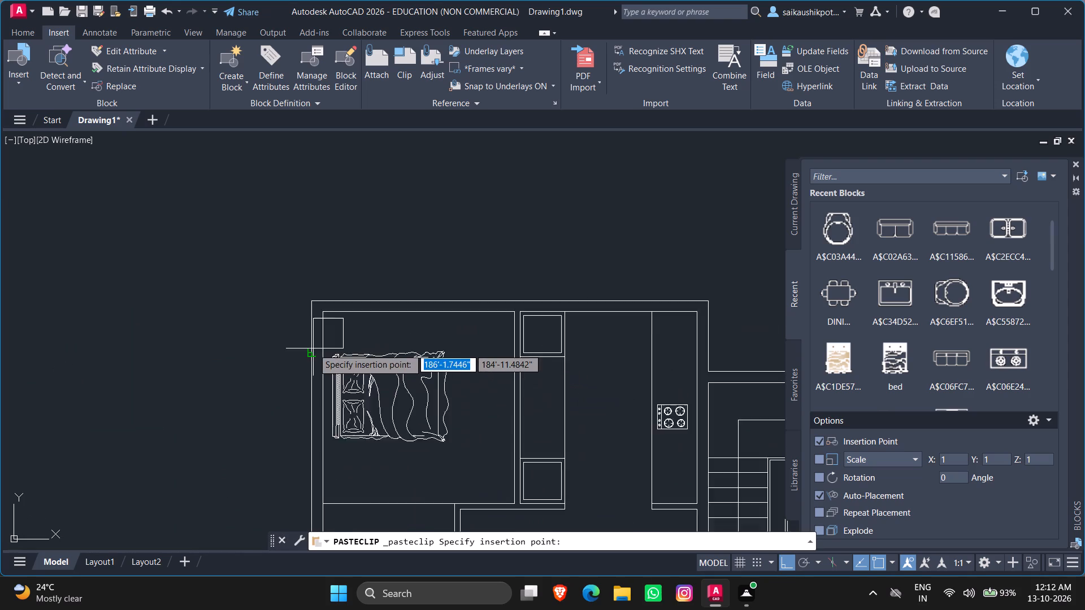
scroll(313, 348, "up", 5)
left_click(379, 400)
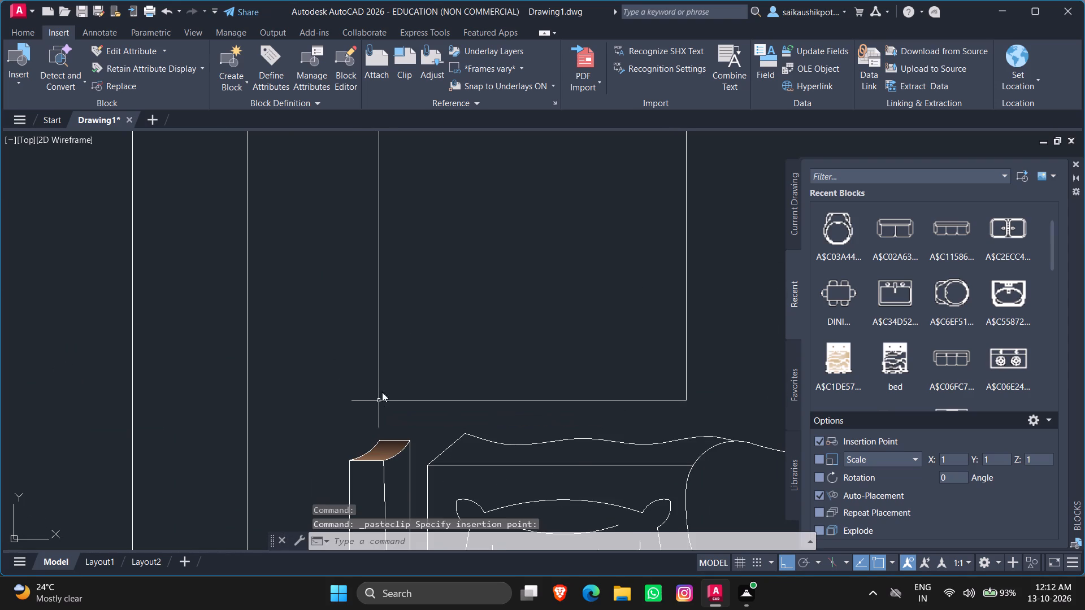
scroll(400, 370, "down", 3)
scroll(488, 308, "down", 3)
key("ctrl+v")
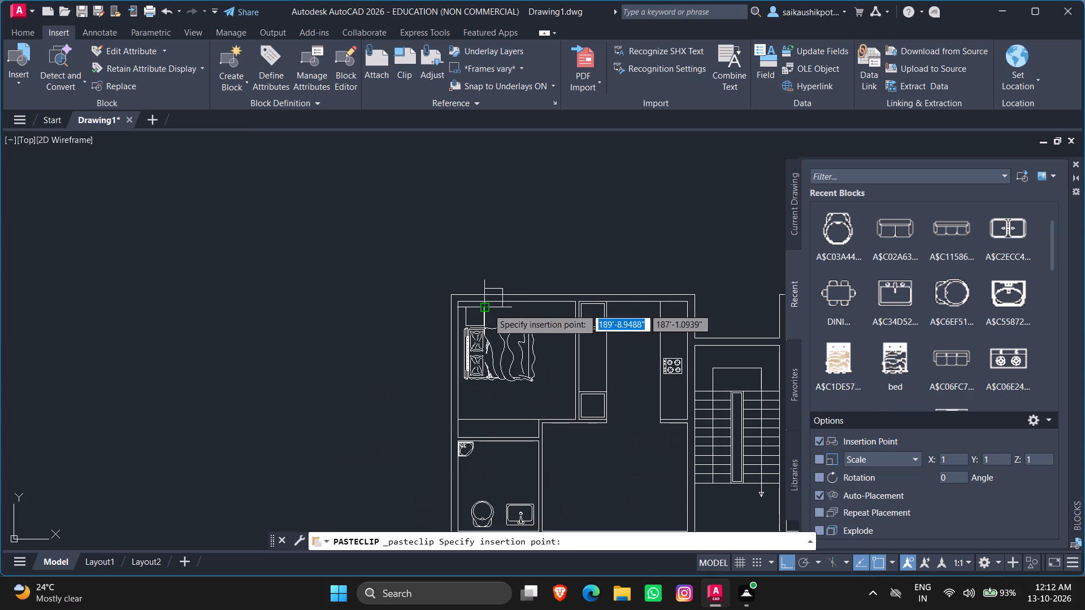
scroll(444, 411, "up", 4)
left_click(530, 372)
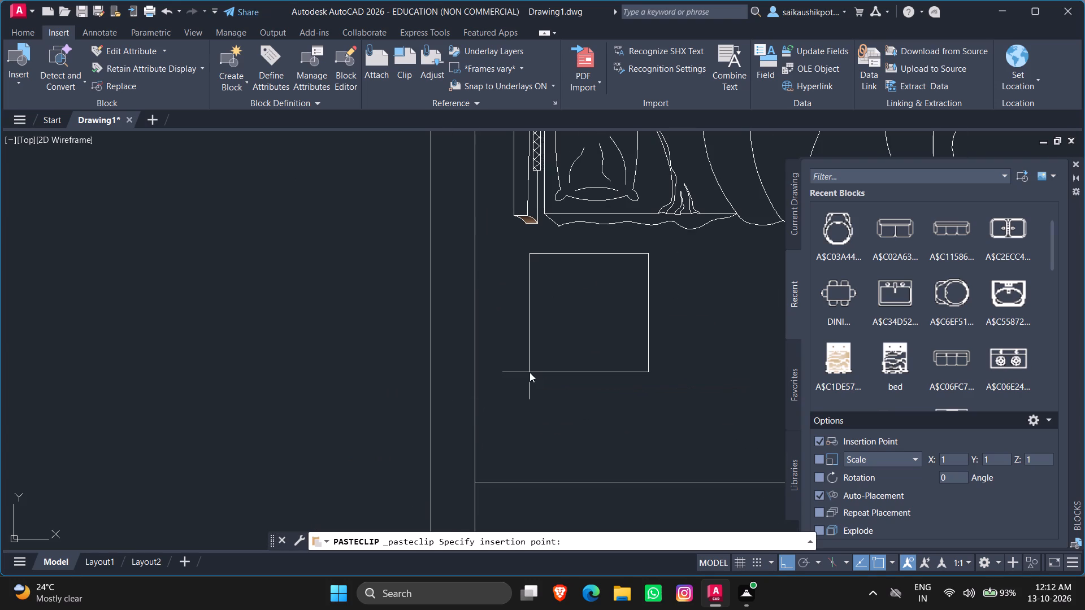
Paste the bedside square above and below the bed in the lower-left bedroom, beside the headboard.
scroll(525, 387, "down", 4)
scroll(533, 289, "down", 3)
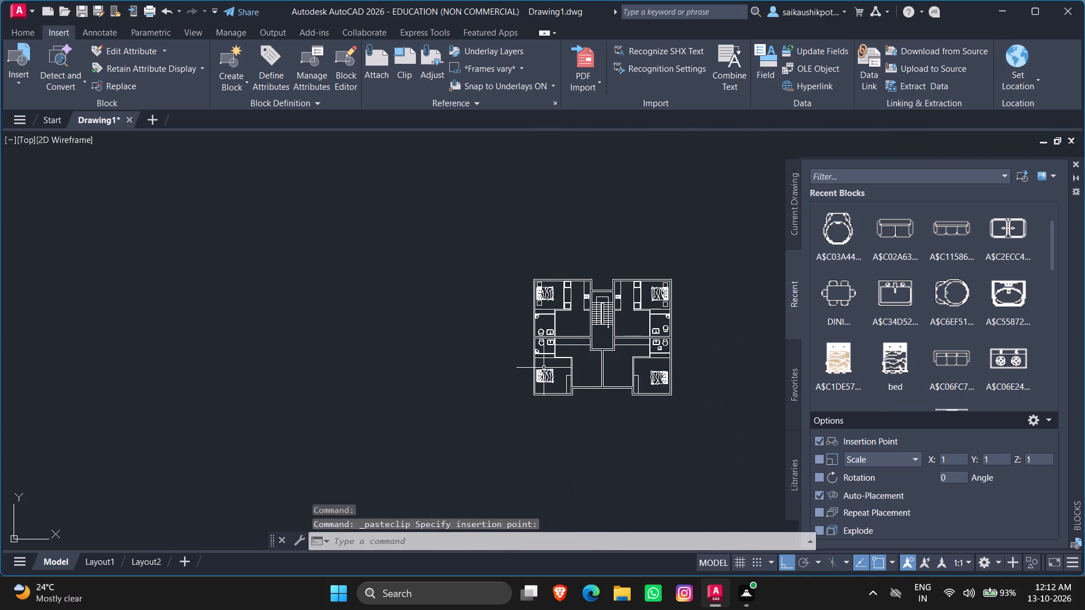
key("ctrl+v")
scroll(516, 380, "up", 3)
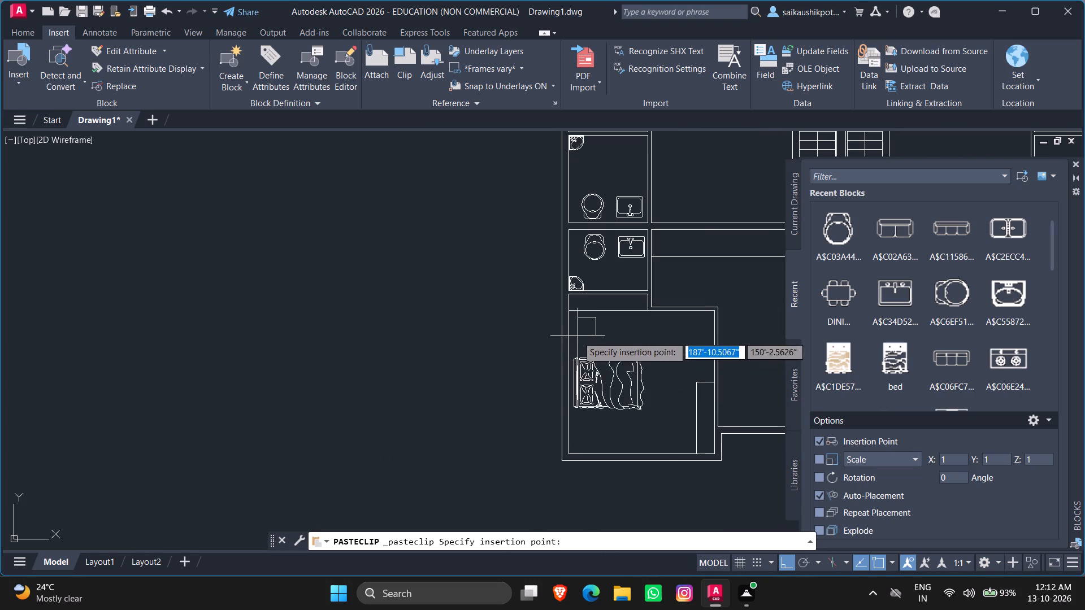
scroll(579, 346, "up", 5)
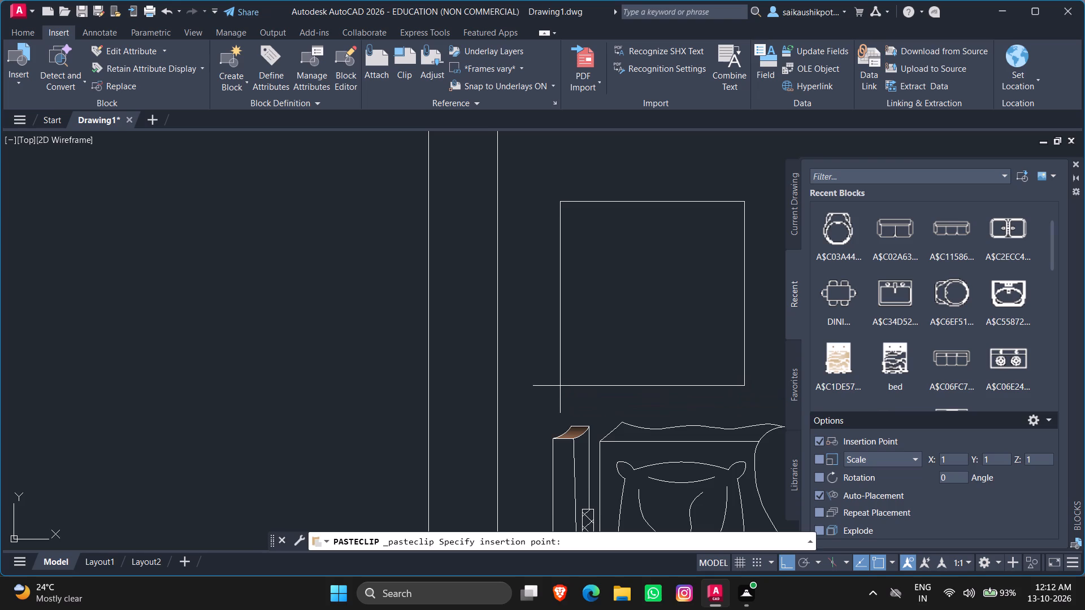
left_click(560, 386)
scroll(570, 324, "down", 4)
key("ctrl+v")
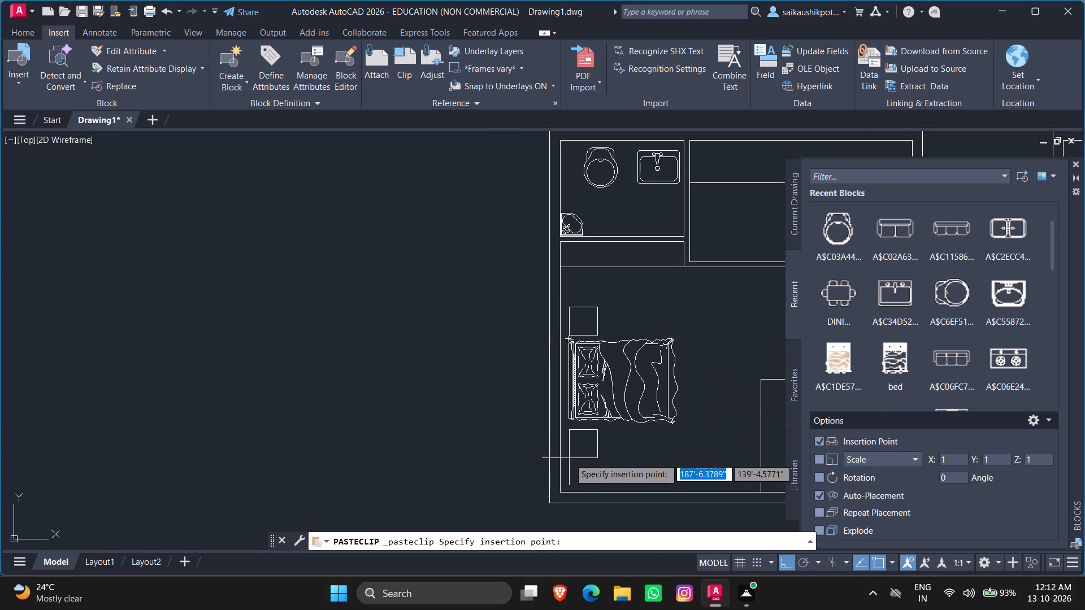
scroll(575, 456, "up", 2)
left_click(567, 452)
Paste the bedside square above and below the bed in the lower-right bedroom, beside the headboard.
scroll(589, 418, "down", 5)
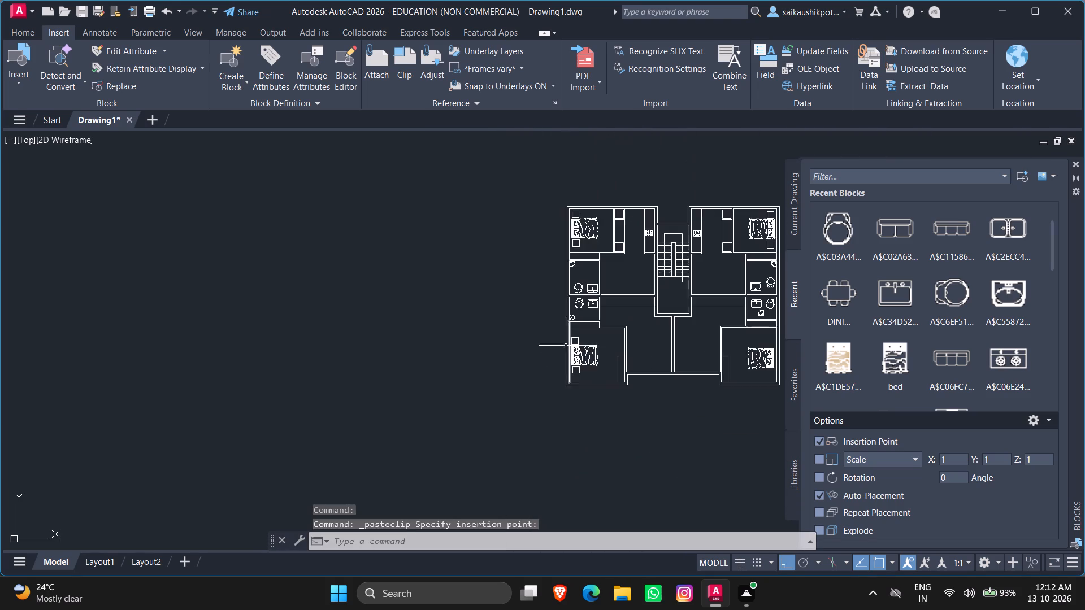
scroll(672, 350, "down", 1)
scroll(728, 357, "up", 3)
scroll(624, 355, "down", 3)
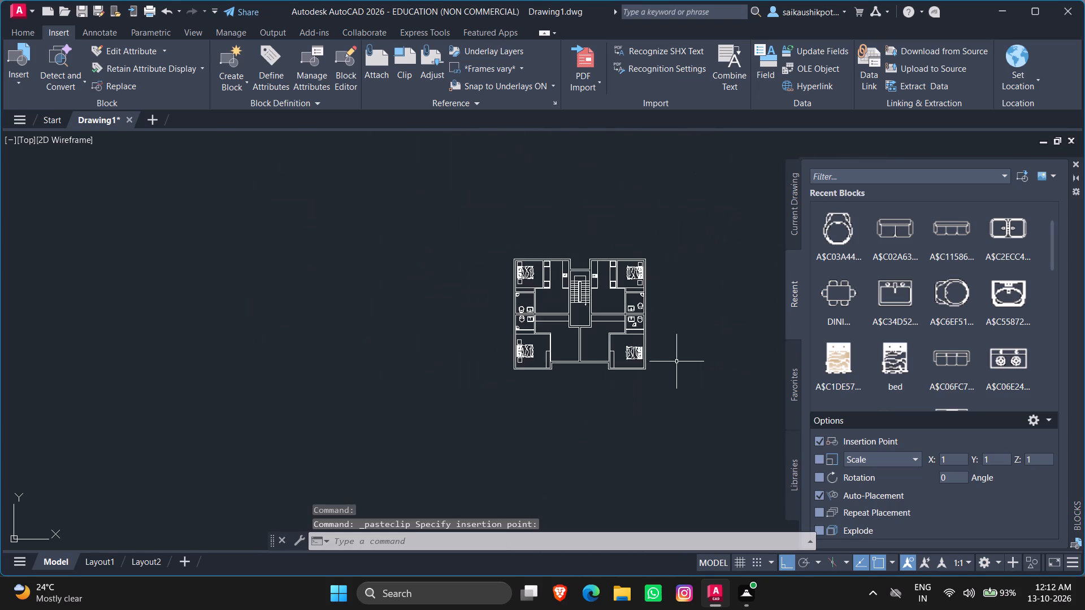
scroll(634, 351, "up", 4)
key("ctrl+v")
scroll(653, 324, "up", 2)
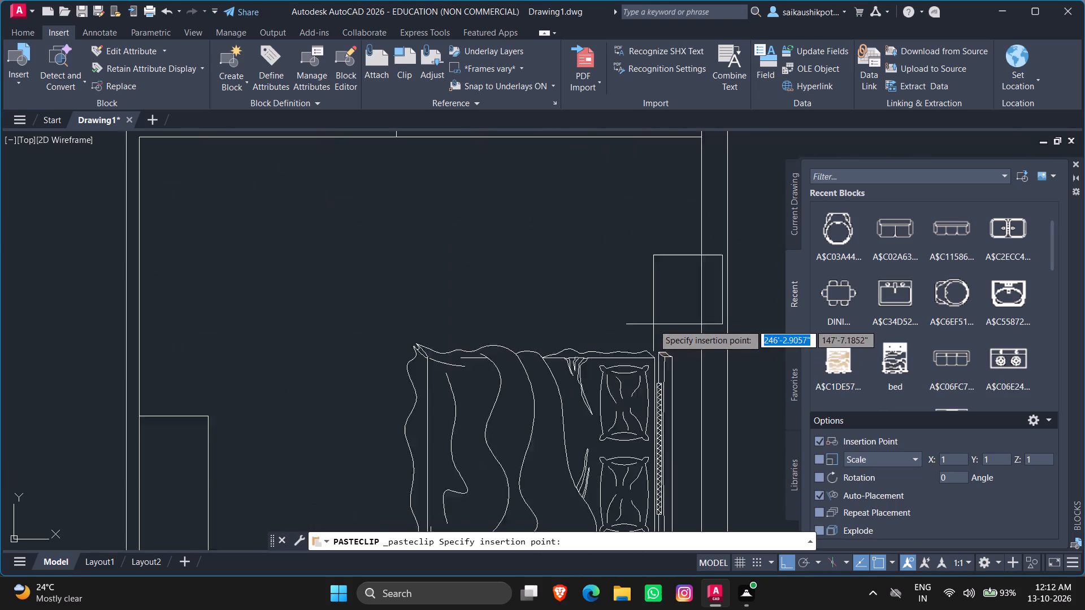
scroll(653, 324, "up", 3)
scroll(541, 382, "down", 1)
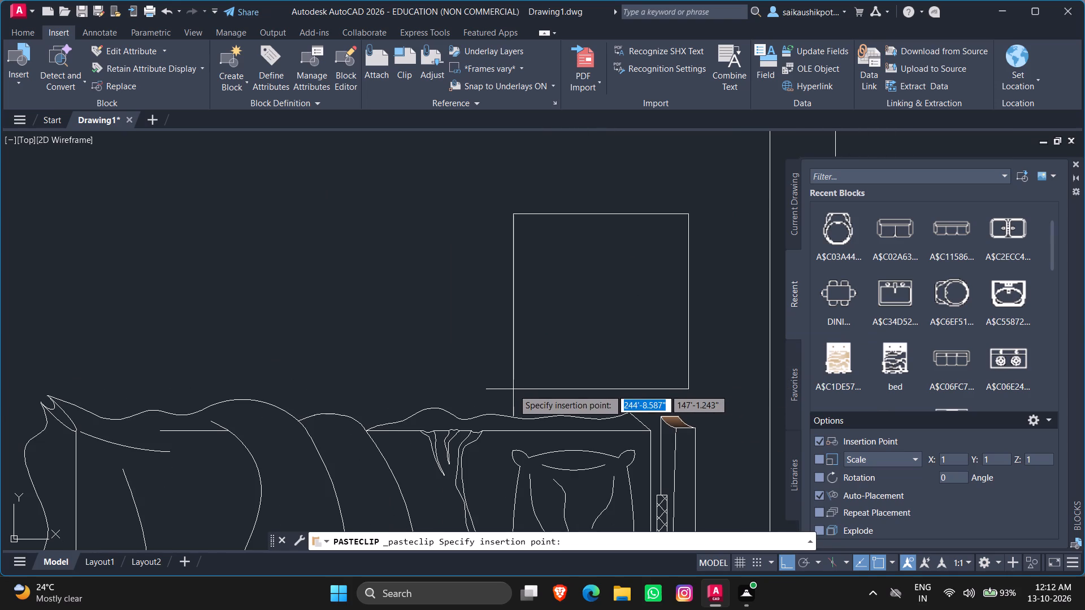
left_click(509, 388)
scroll(562, 304, "down", 3)
key("ctrl+v")
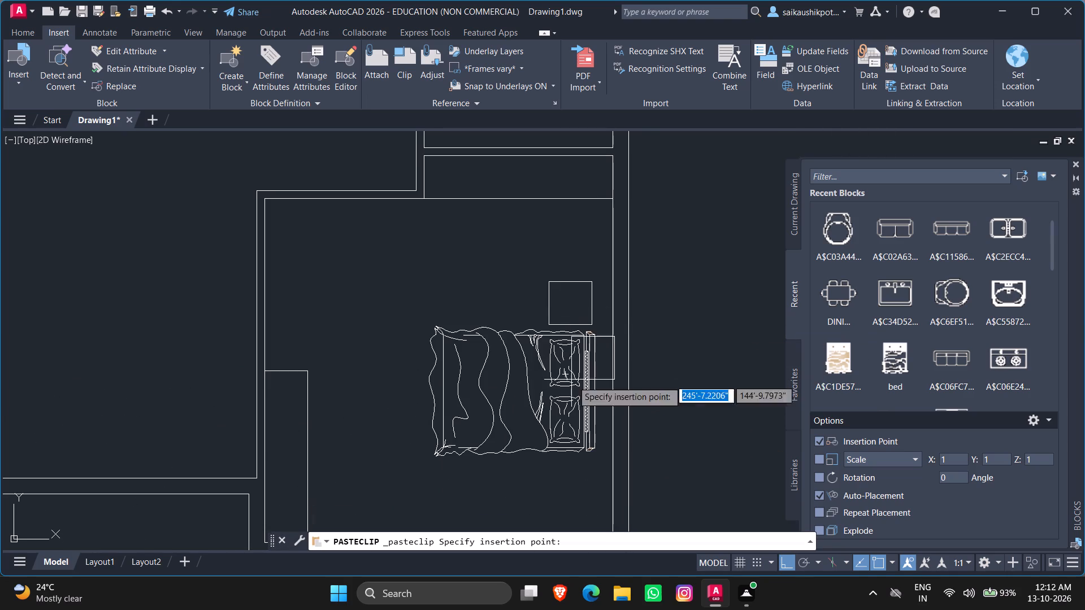
scroll(536, 507, "up", 2)
scroll(540, 384, "down", 1)
scroll(542, 467, "down", 1)
scroll(542, 467, "up", 2)
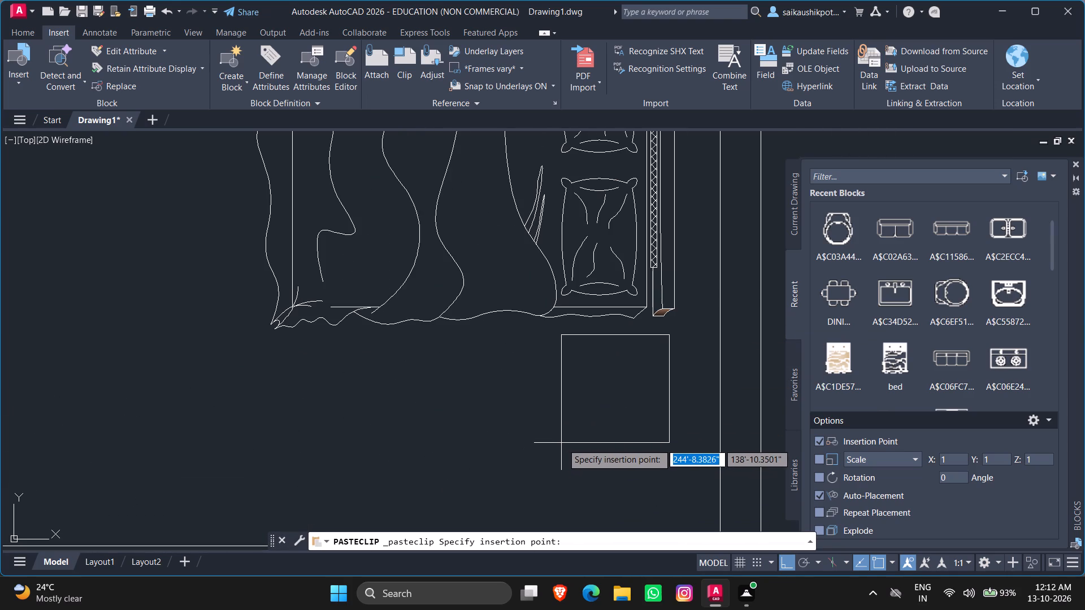
left_click(560, 448)
scroll(555, 400, "down", 4)
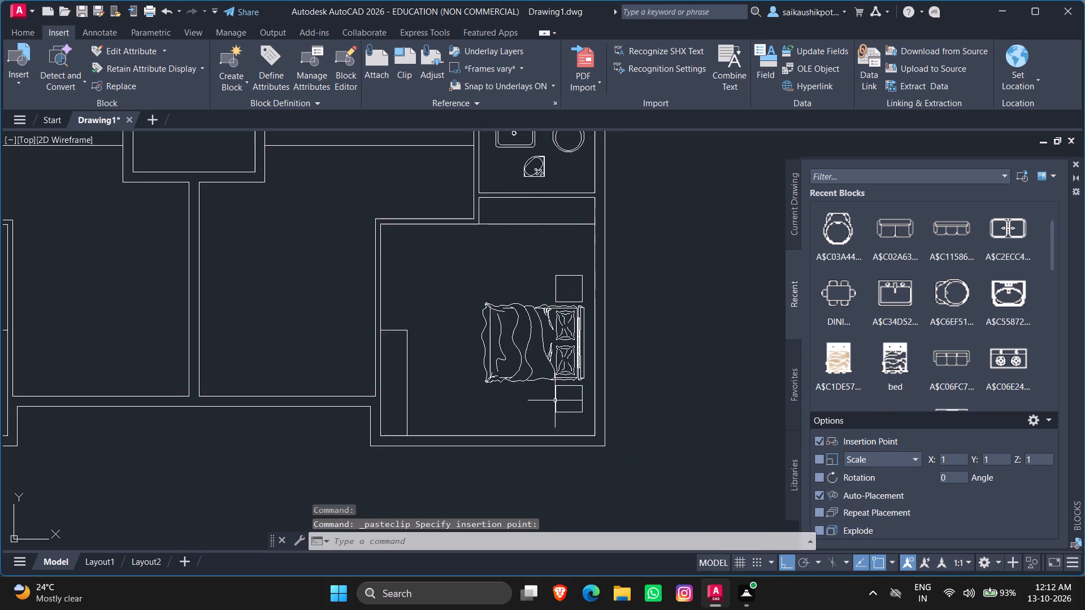
key("Escape")
key("Escape")
key("Escape")
key("Escape")
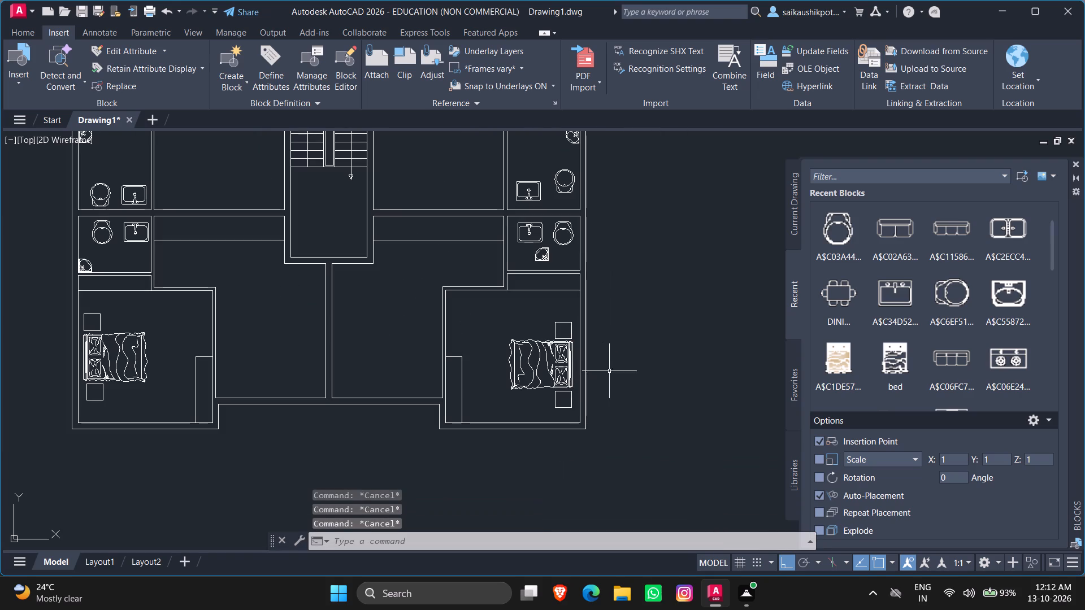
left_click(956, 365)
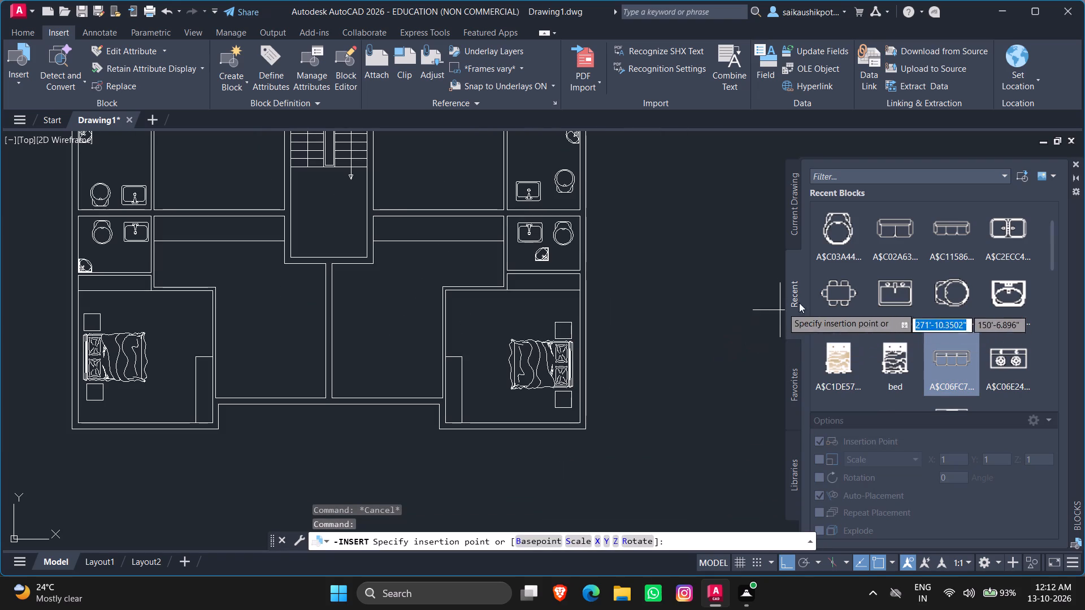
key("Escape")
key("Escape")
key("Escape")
Insert the three-seat sofa block A$C11586... in the right-hand unit's room between the central dividing wall and the lower-right bedroom.
left_click(931, 239)
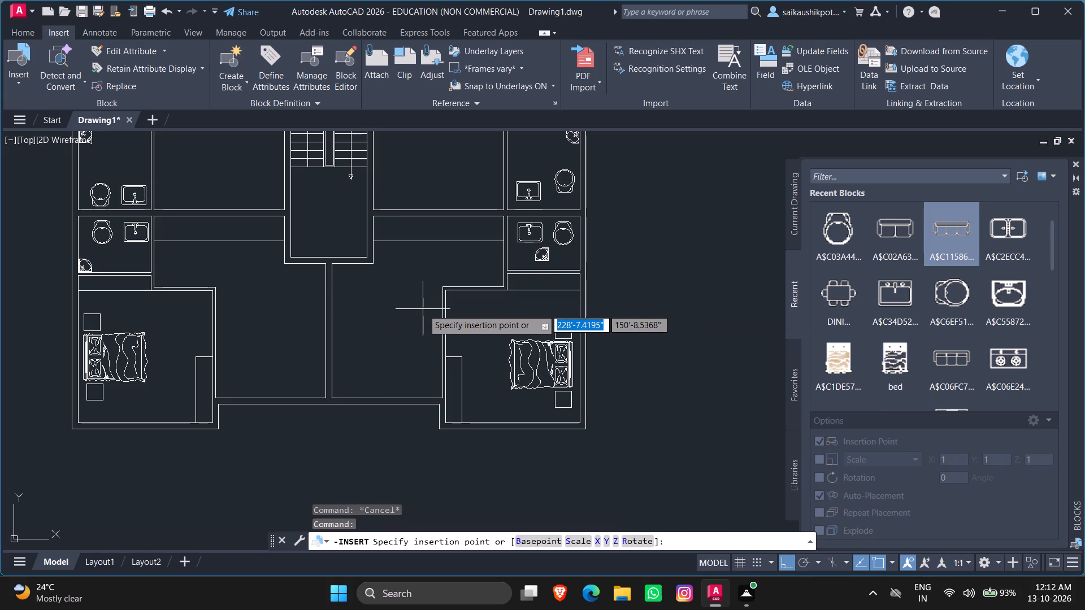
scroll(349, 350, "up", 9)
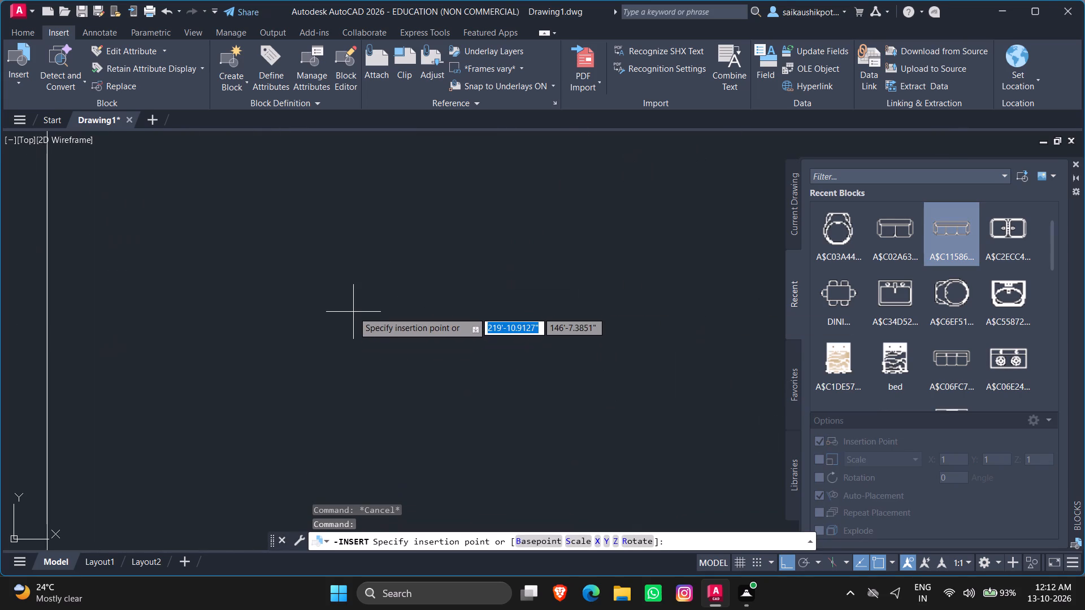
scroll(353, 312, "up", 11)
left_click(380, 324)
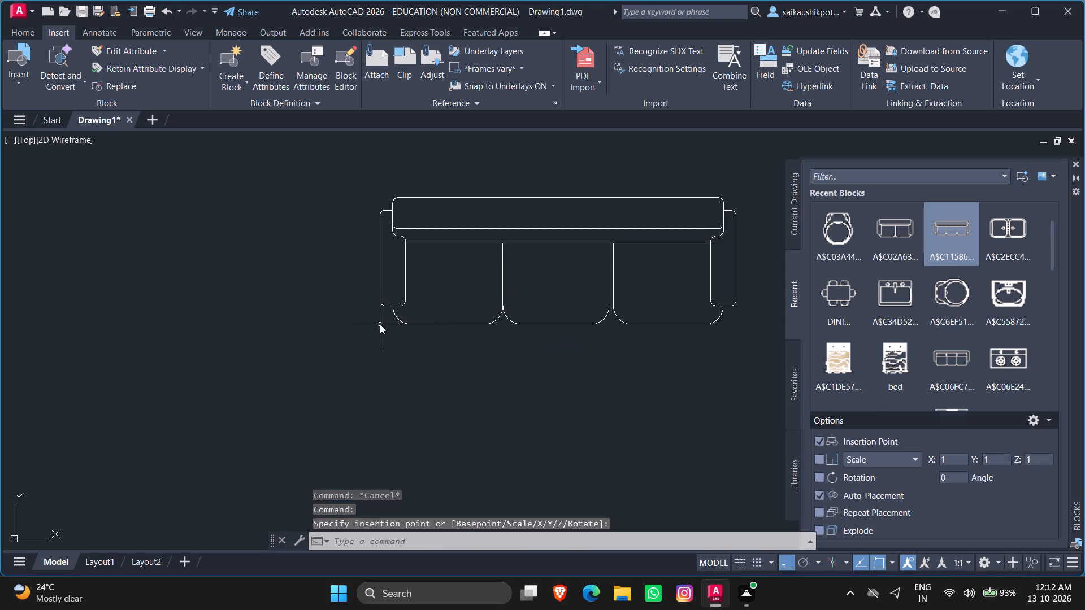
Scale the inserted three-seat sofa up by a factor of about 40 from its lower-left corner.
left_click_drag(451, 268, 433, 284)
left_click(387, 335)
type("SC")
key("Return")
left_click(392, 307)
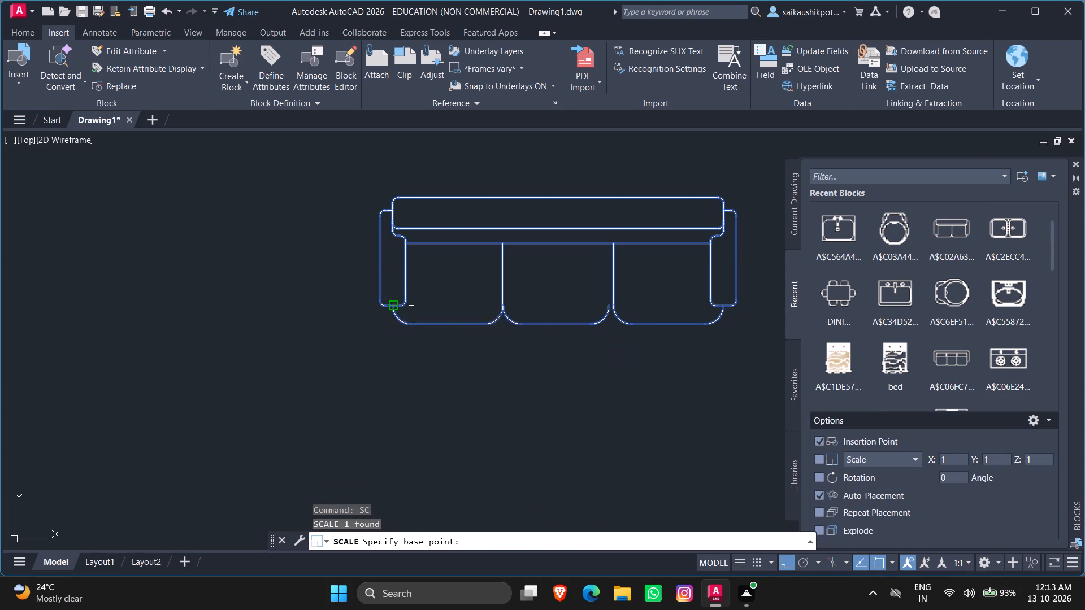
scroll(372, 350, "down", 19)
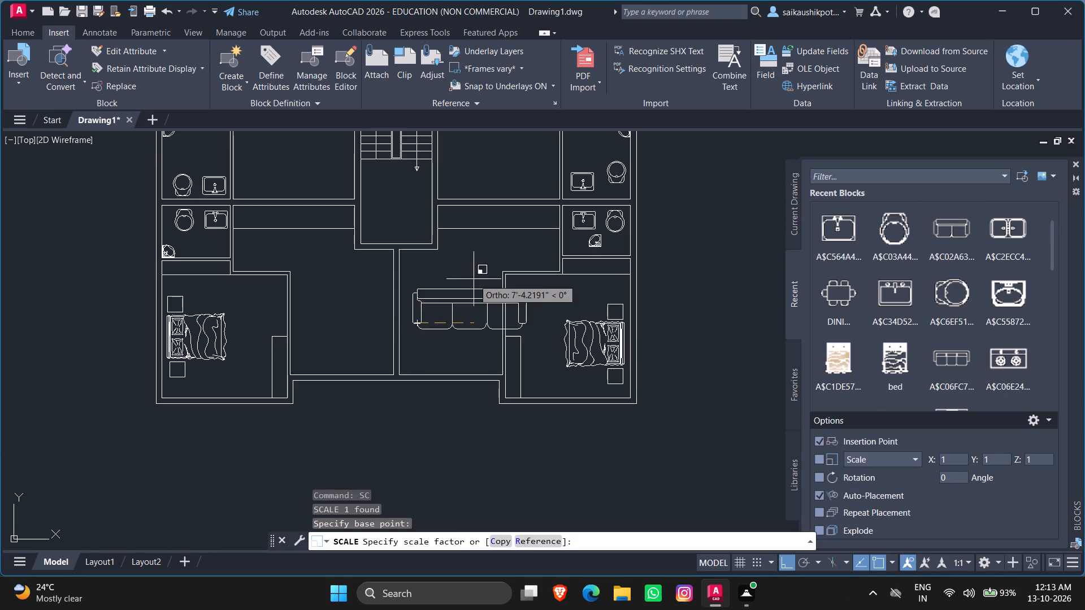
scroll(460, 285, "up", 3)
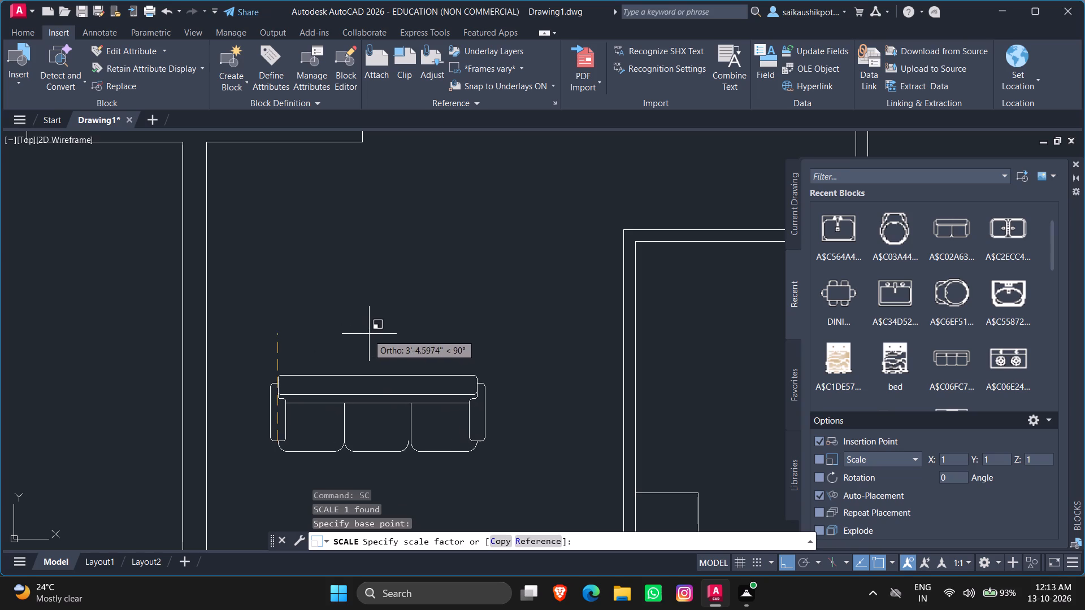
left_click(374, 330)
Rotate the three-seat sofa 90° about its lower-left corner so its back stands along the central dividing wall.
left_click(328, 400)
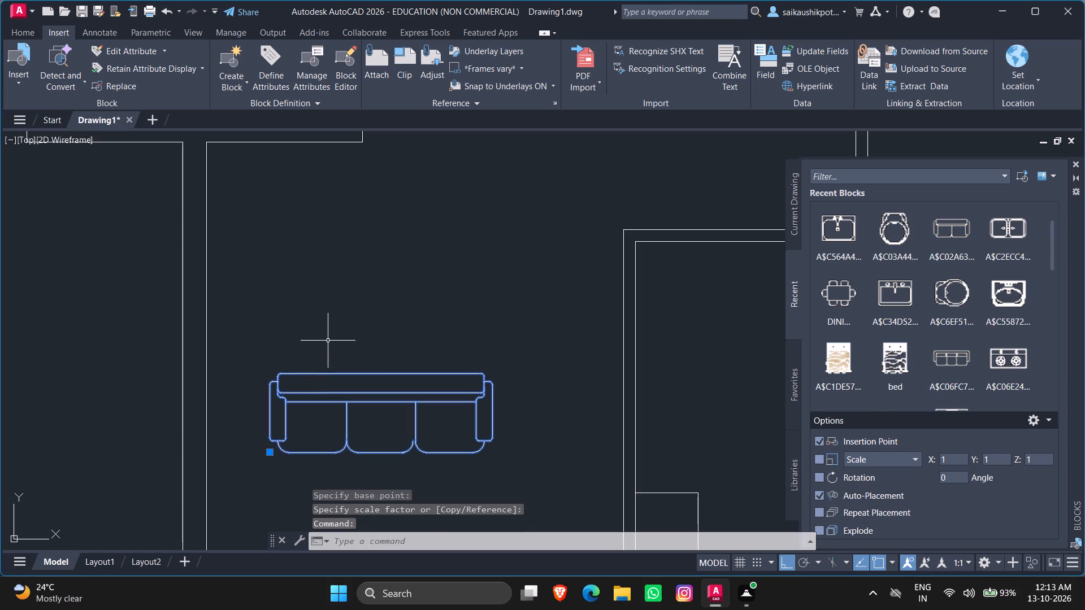
type("RO")
key("Return")
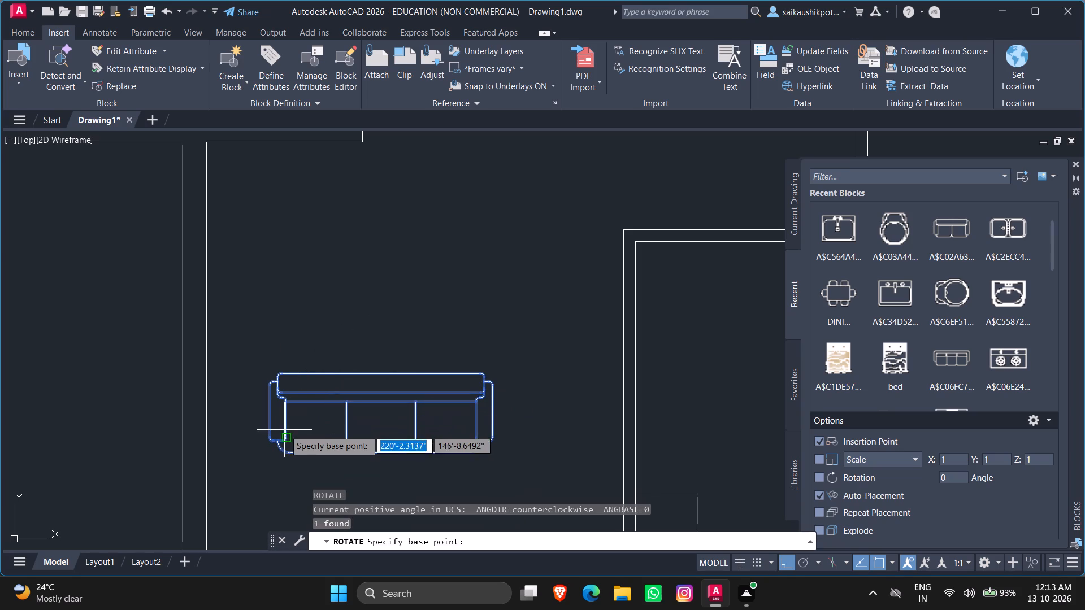
left_click(277, 440)
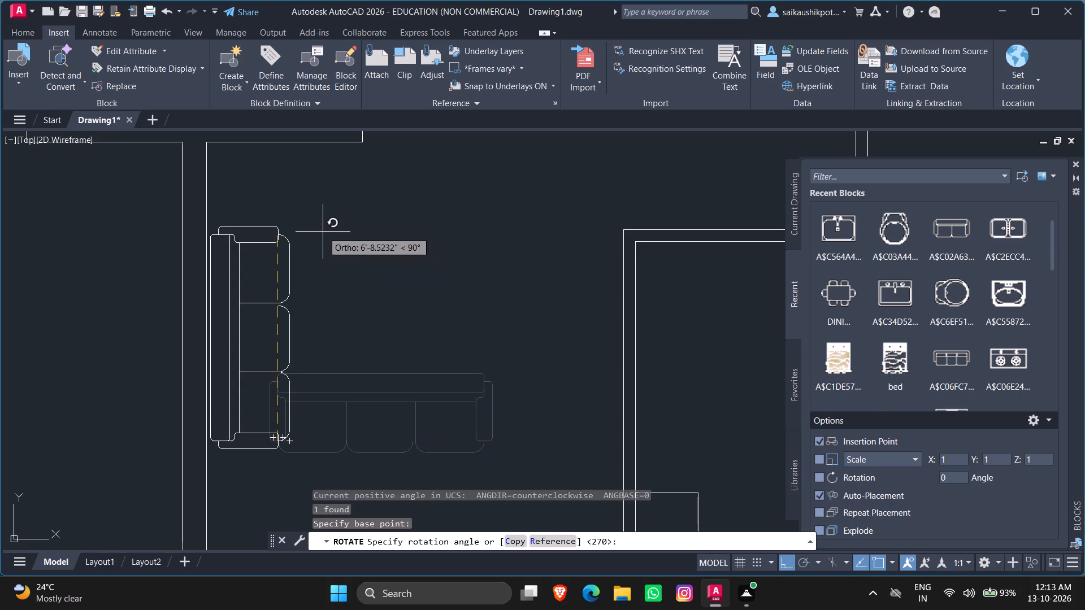
left_click(323, 232)
Copy the three-seat sofa and paste it in the left-hand unit's room, on the other side of the central dividing wall.
scroll(297, 319, "down", 2)
left_click(285, 322)
left_click(265, 326)
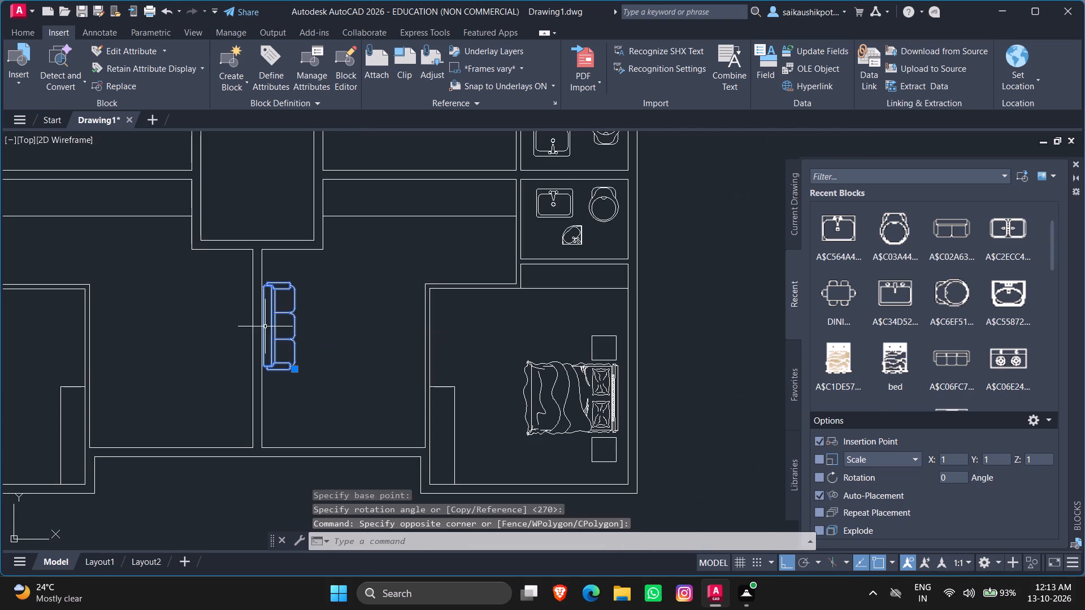
key("ctrl+c")
key("ctrl+v")
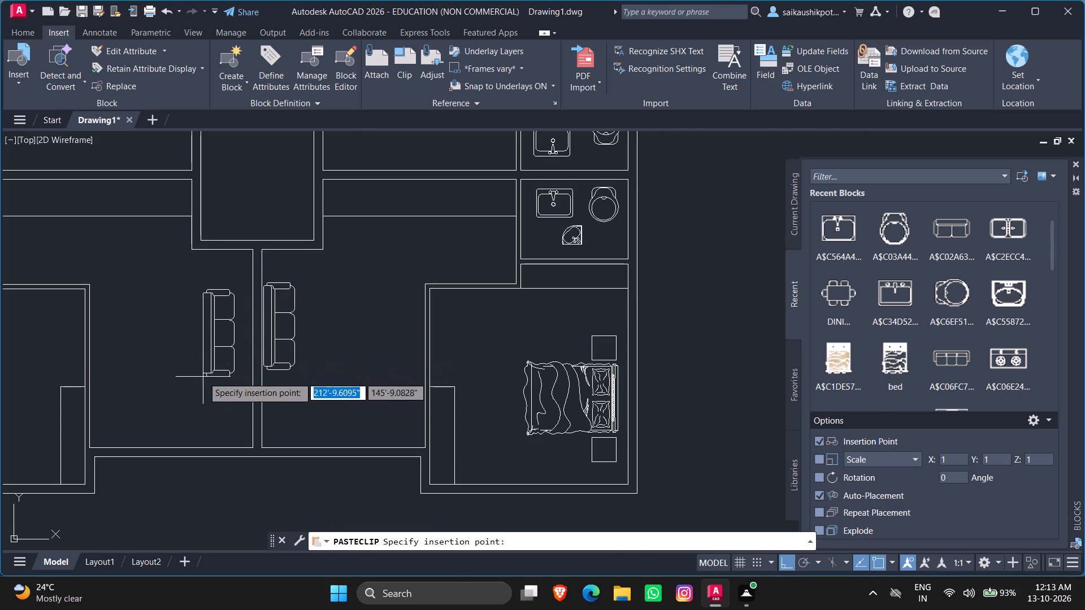
left_click(203, 377)
Rotate the pasted three-seat sofa in the left-hand unit so its back faces the central dividing wall.
left_click_drag(204, 343, 198, 351)
left_click(169, 385)
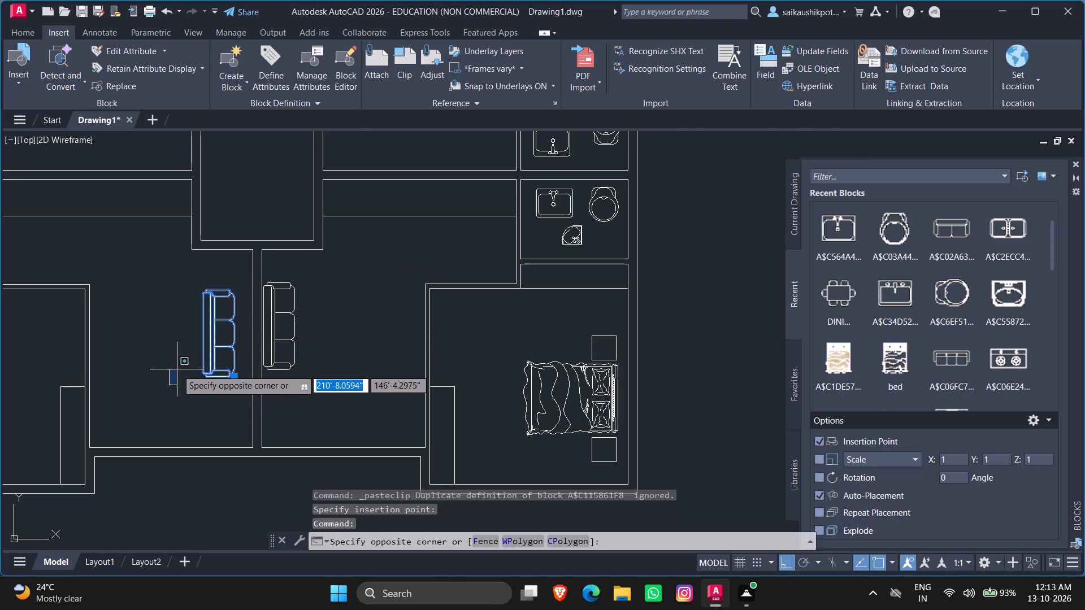
key("Escape")
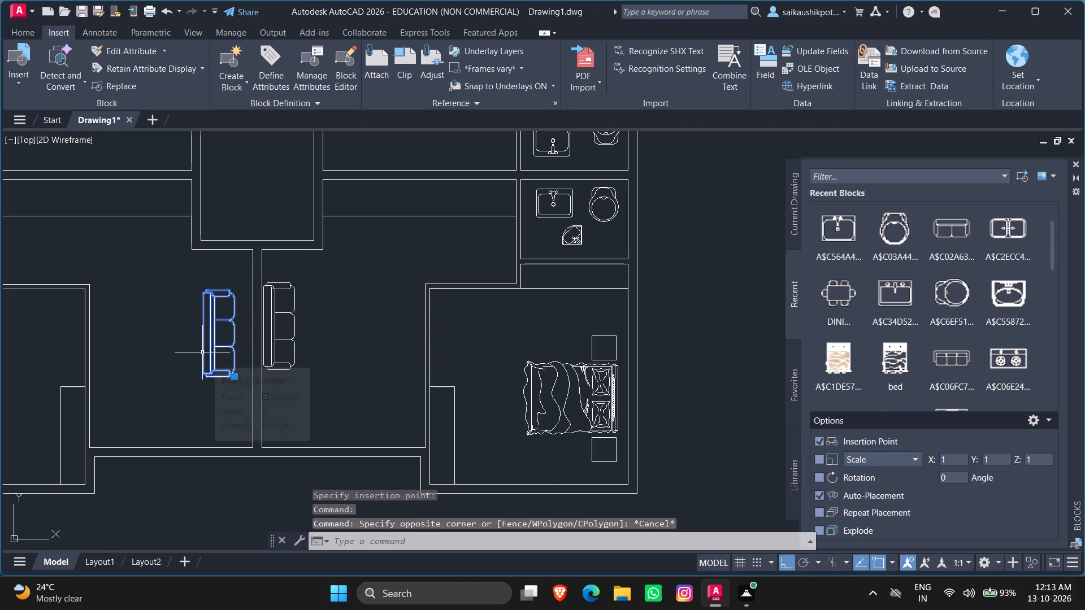
type("RO")
key("Return")
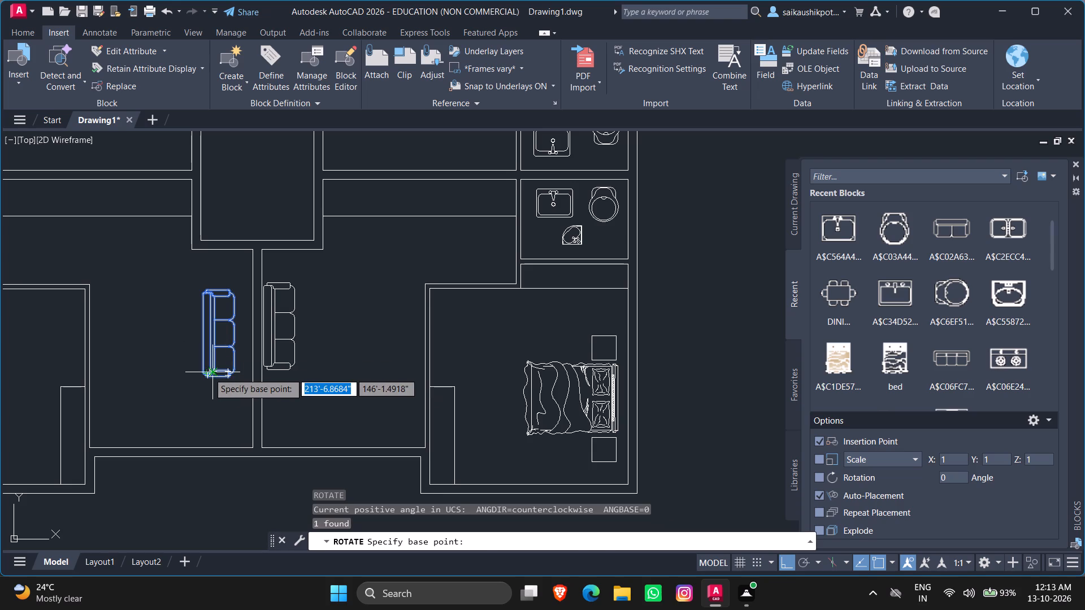
left_click(209, 373)
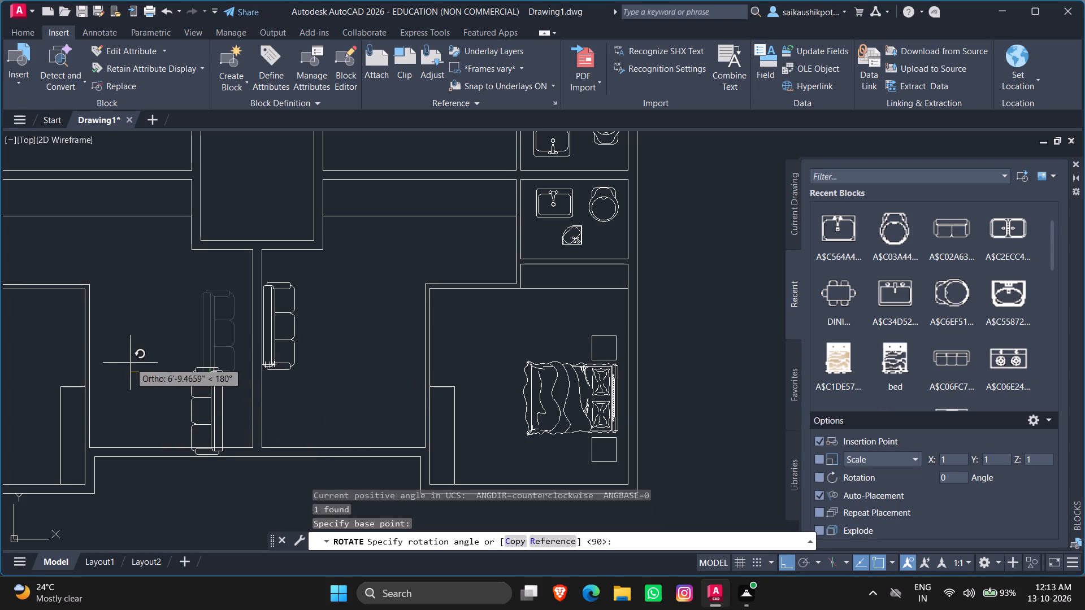
left_click(130, 363)
Move the left-hand unit's three-seat sofa up until it is level with the sofa across the central dividing wall.
left_click(201, 384)
left_click(199, 354)
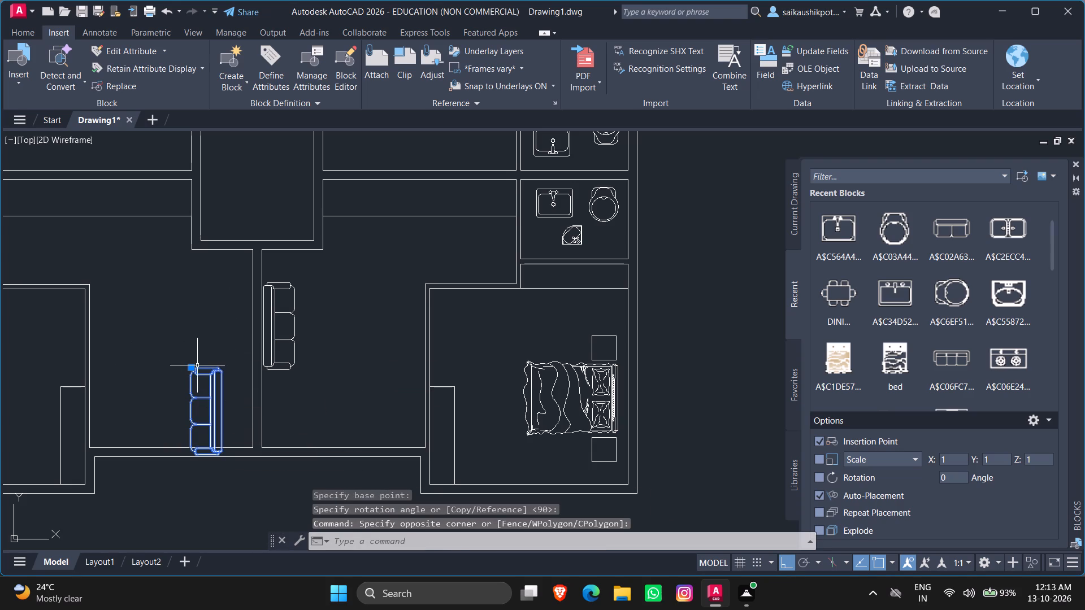
left_click(193, 365)
left_click(186, 284)
key("Escape")
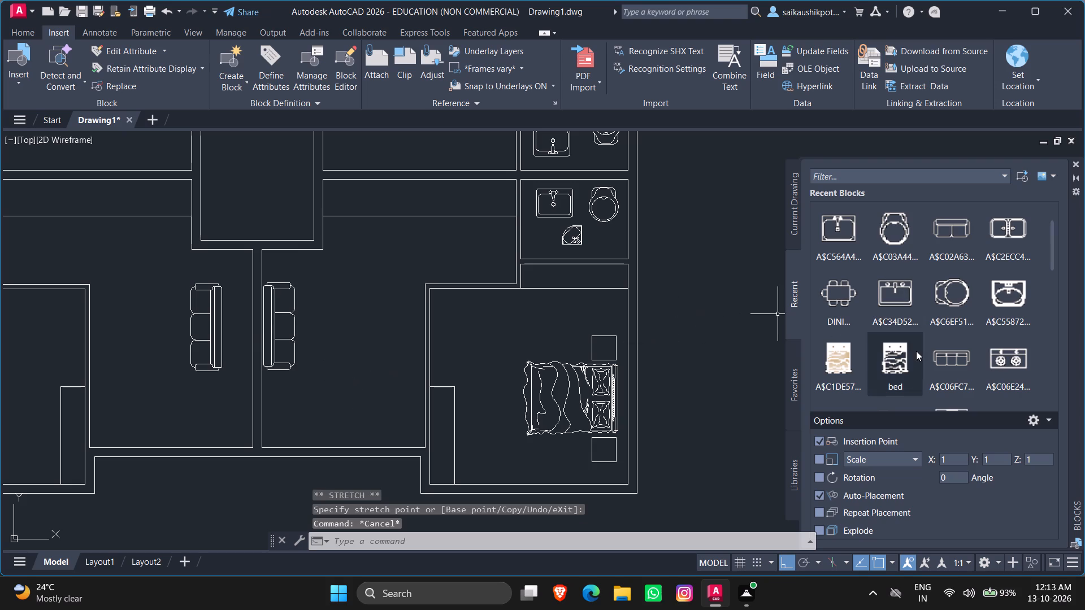
Insert the two-seat sofa block A$C02A63... in the right-hand unit's room beside the three-seat sofa.
left_click(950, 241)
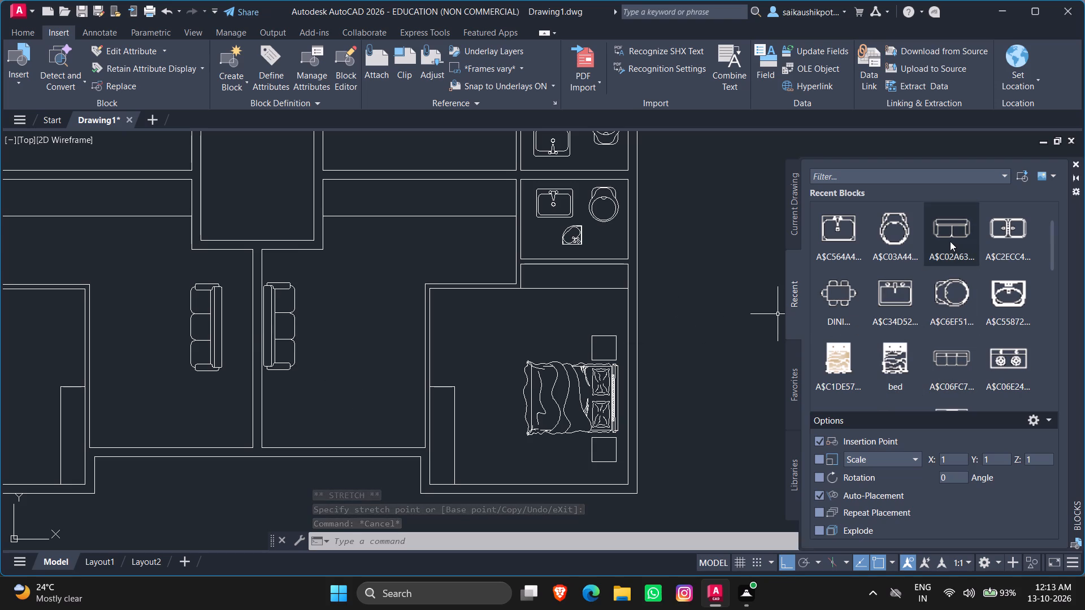
scroll(330, 366, "up", 7)
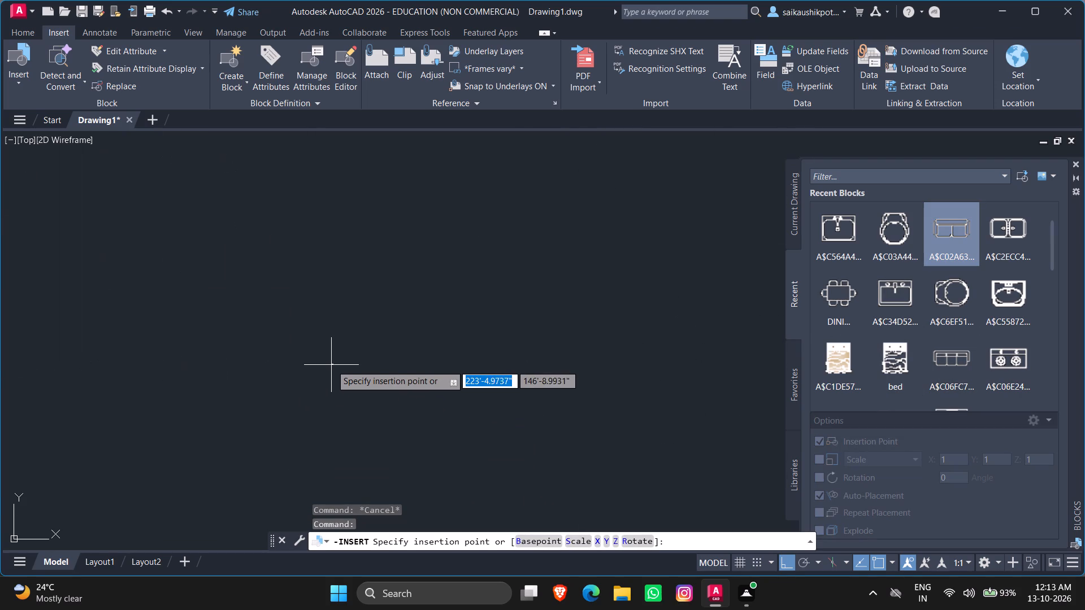
scroll(331, 365, "up", 6)
scroll(395, 342, "up", 3)
left_click(396, 342)
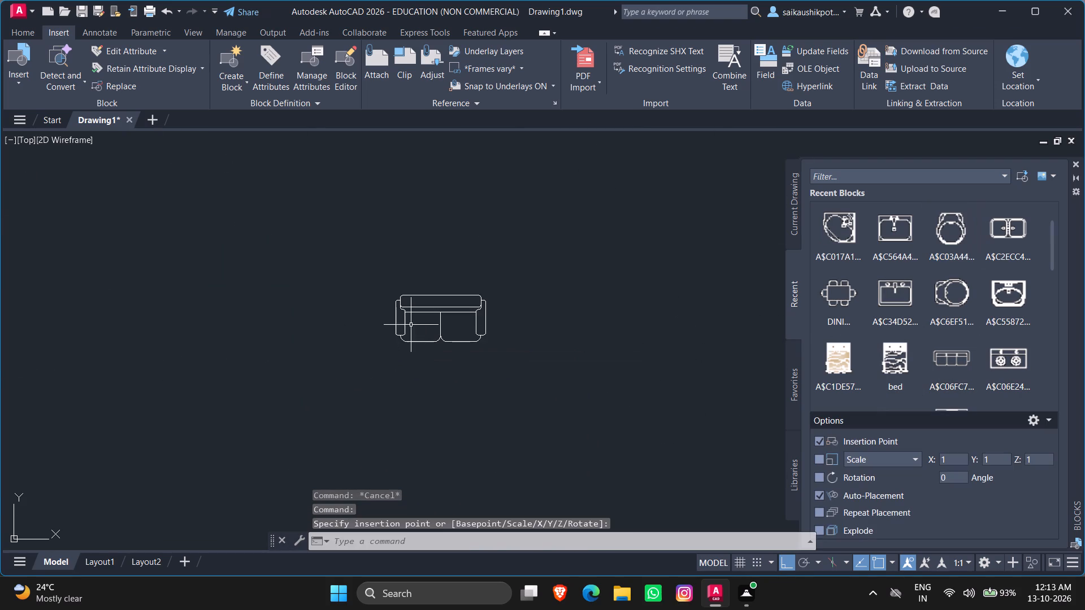
Scale the inserted two-seat sofa up by a factor of about 30 from its lower-left corner.
left_click(411, 324)
left_click(379, 368)
type("SC")
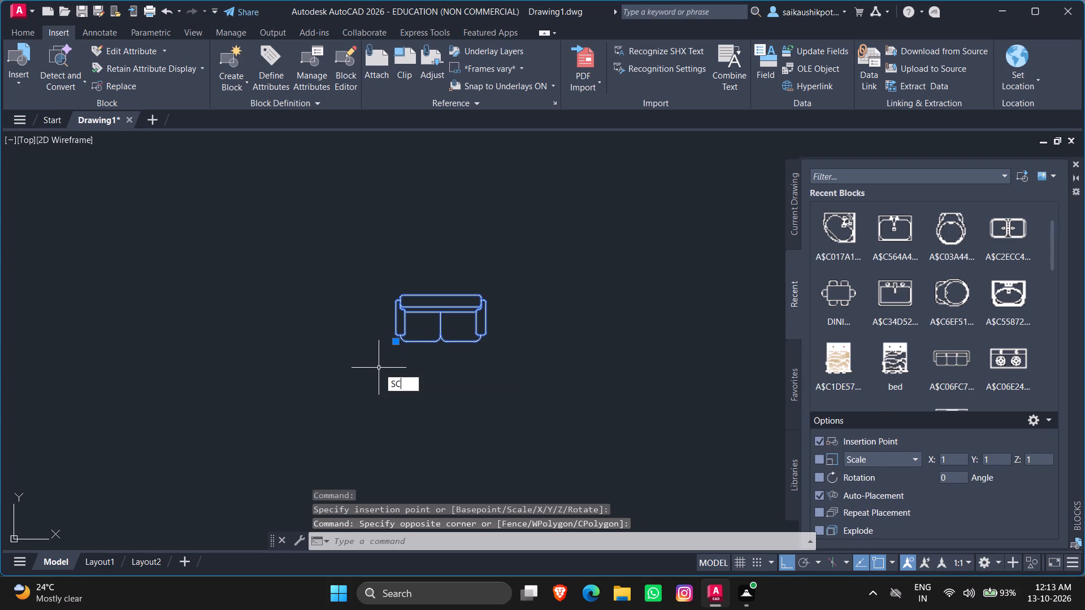
key("Return")
left_click(403, 335)
scroll(370, 402, "down", 12)
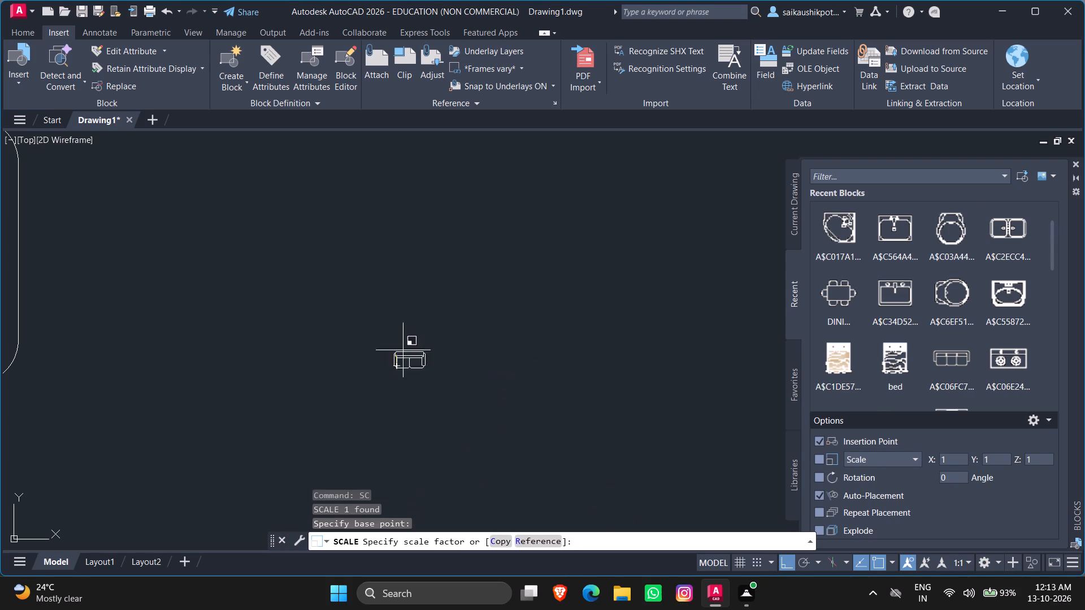
scroll(446, 276, "down", 5)
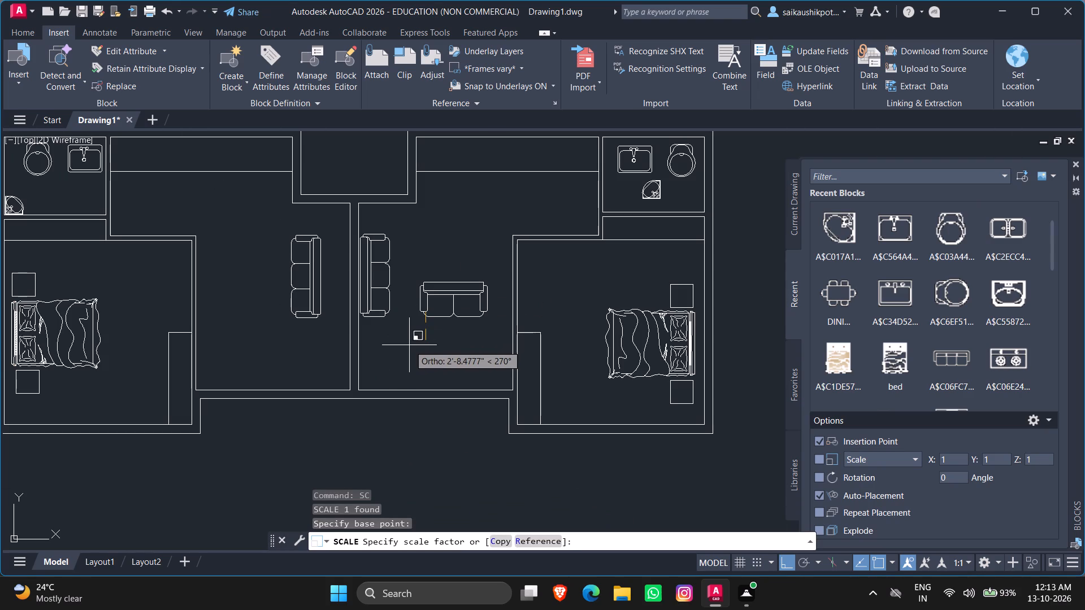
left_click(411, 342)
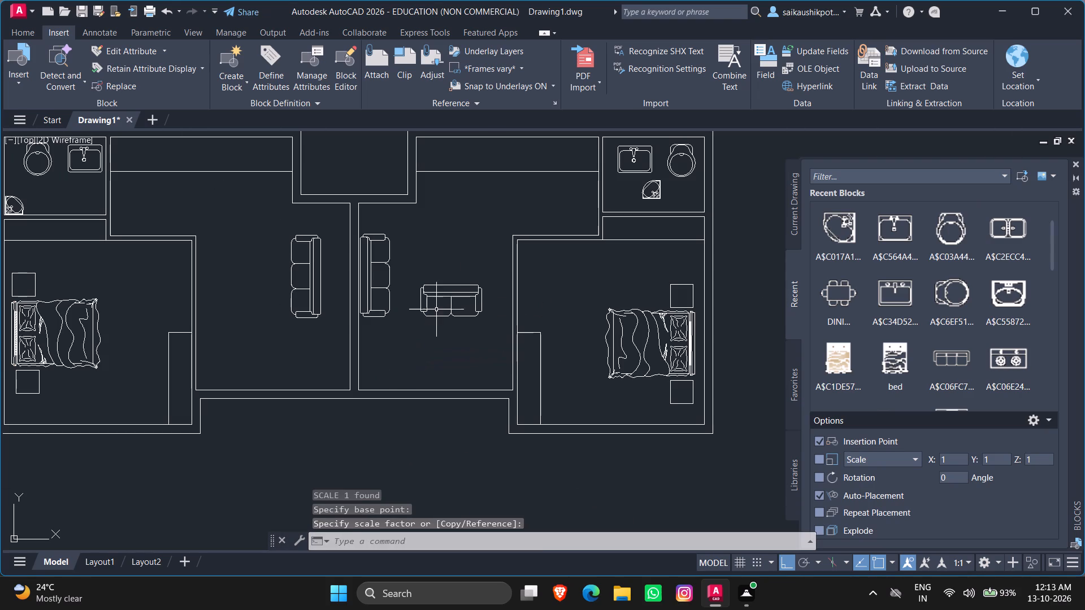
Rotate the two-seat sofa 180° about its upper-left corner so its back faces the room's bottom wall.
left_click(436, 310)
left_click(409, 328)
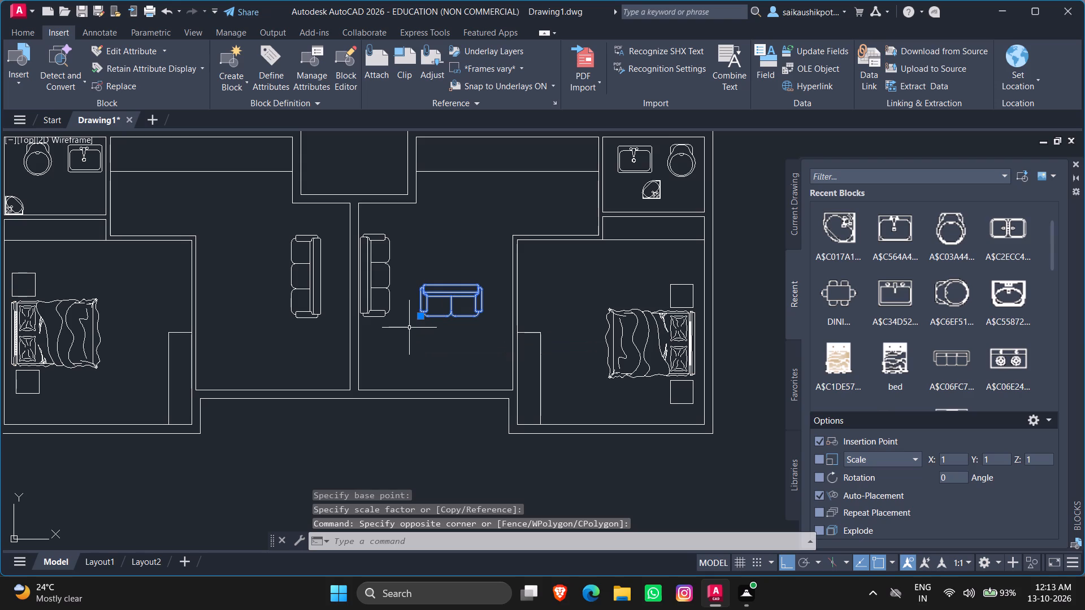
key("r")
key("o")
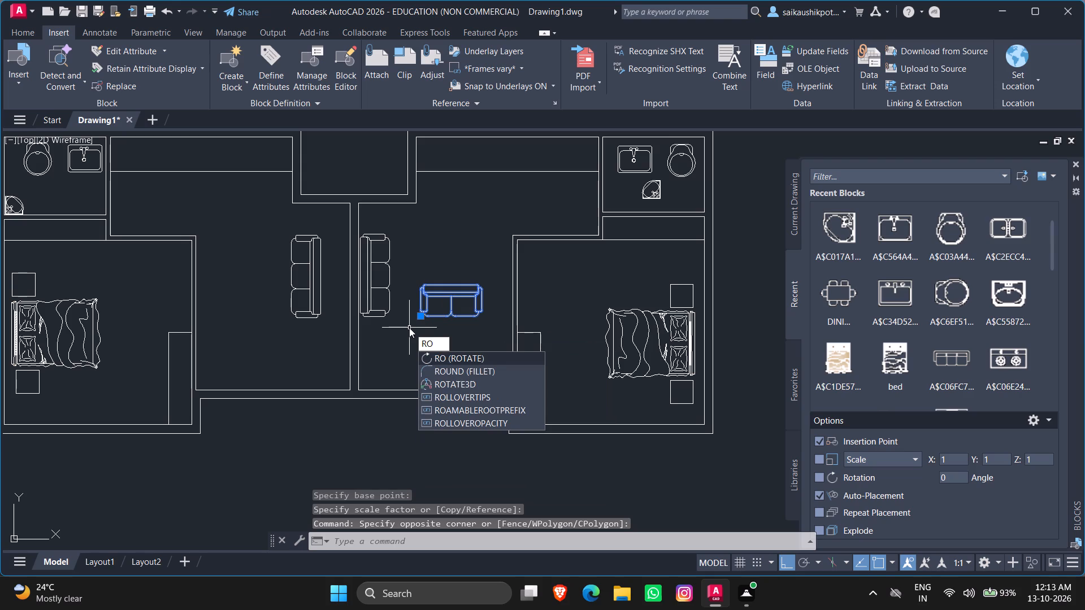
key("Return")
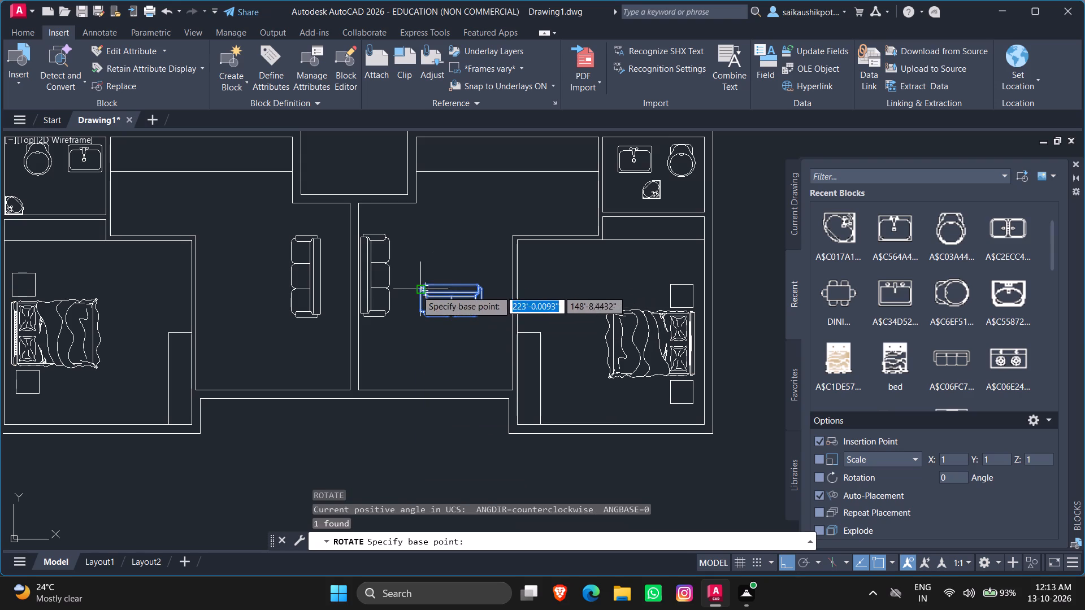
left_click(420, 290)
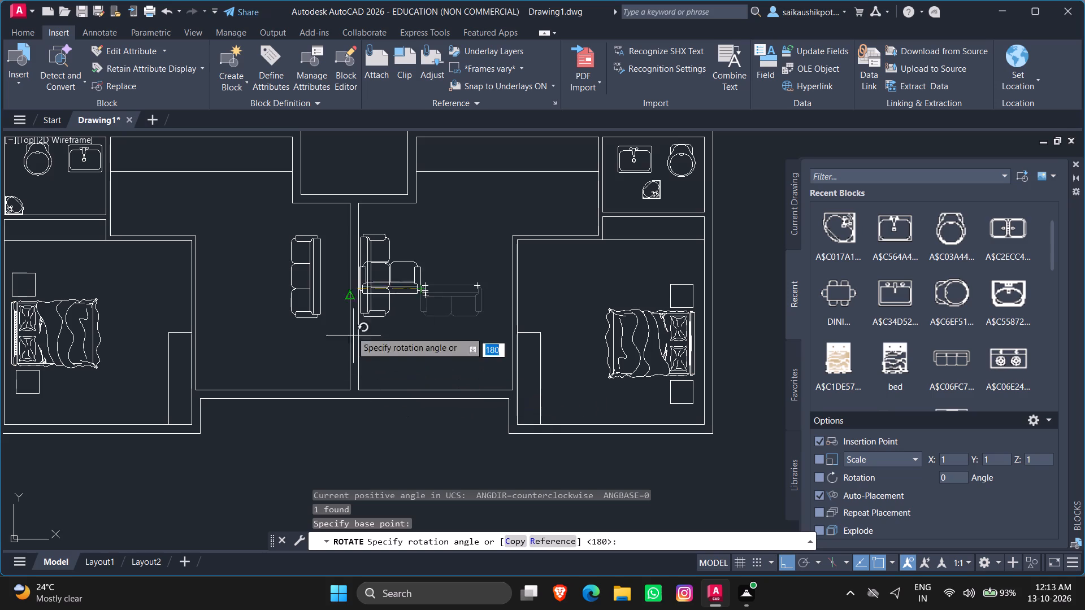
left_click(214, 233)
Move the two-seat sofa straight down, clear of the three-seat sofa in the right-hand unit.
scroll(454, 286, "up", 2)
left_click(370, 269)
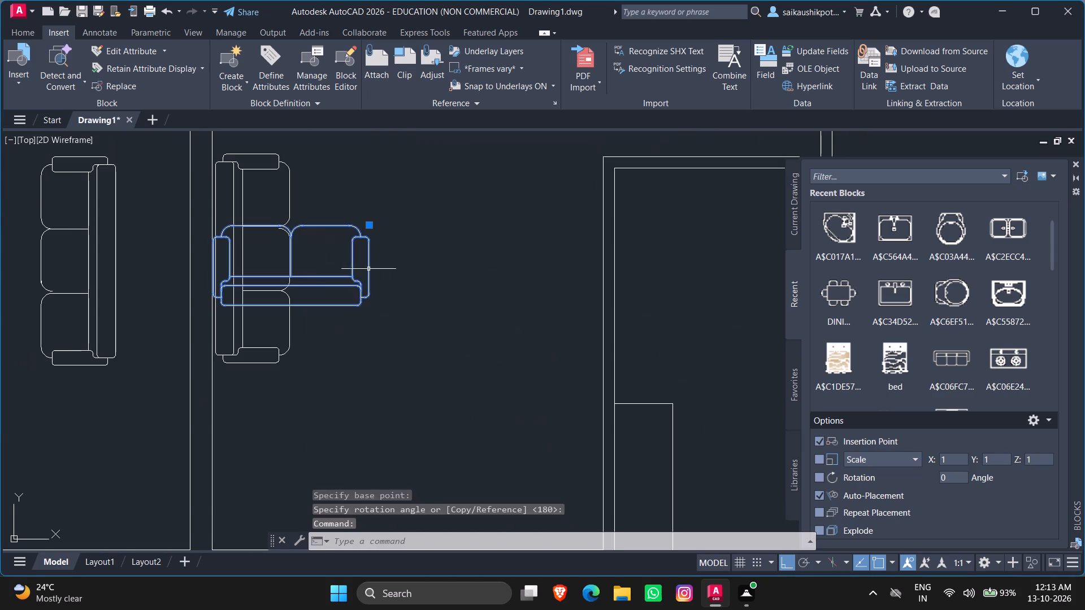
left_click(336, 269)
left_click(344, 256)
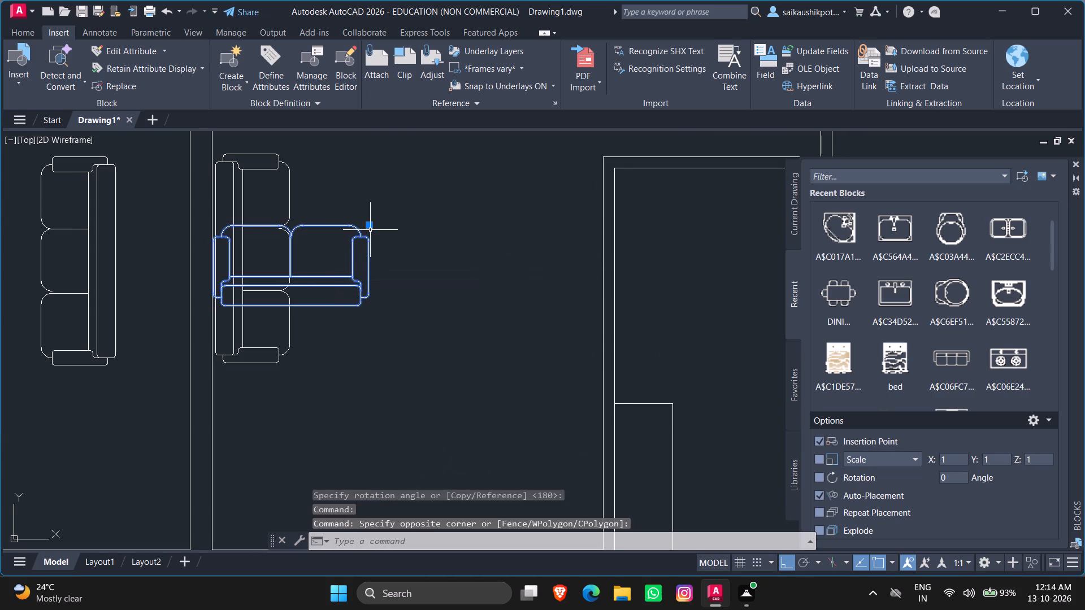
left_click(367, 223)
left_click(398, 387)
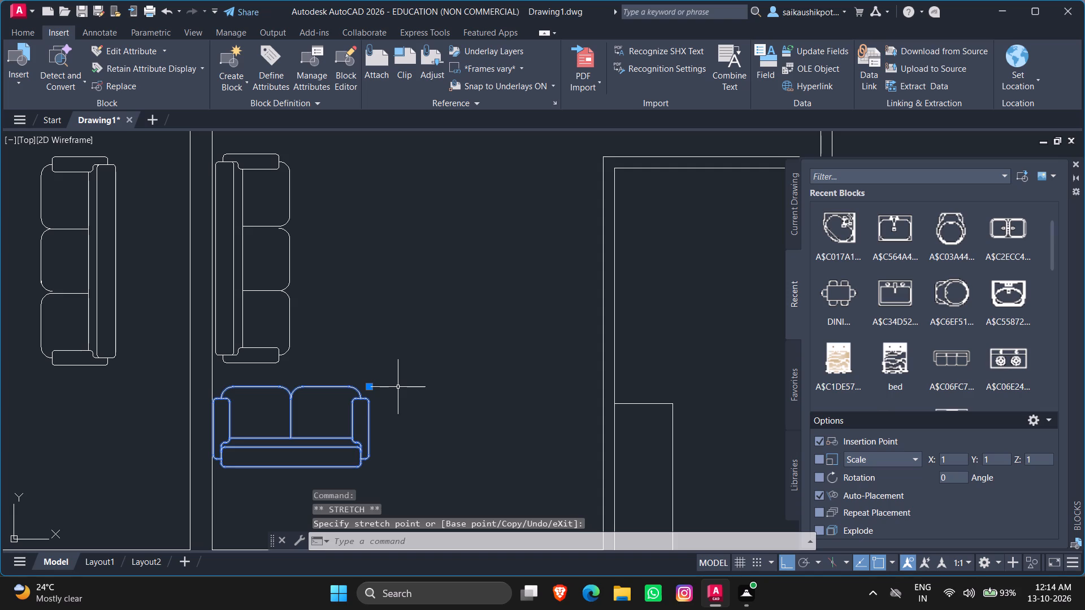
With ortho off, move the two-seat sofa away from the central dividing wall and closer to the room's bottom wall.
key("F8")
left_click(370, 385)
left_click(420, 398)
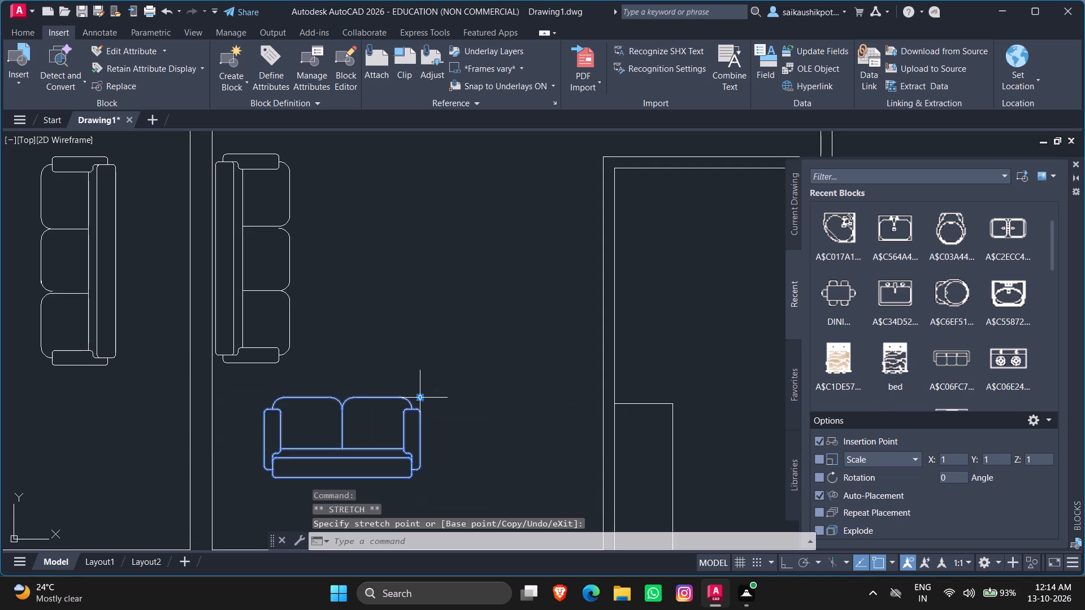
scroll(453, 372, "down", 3)
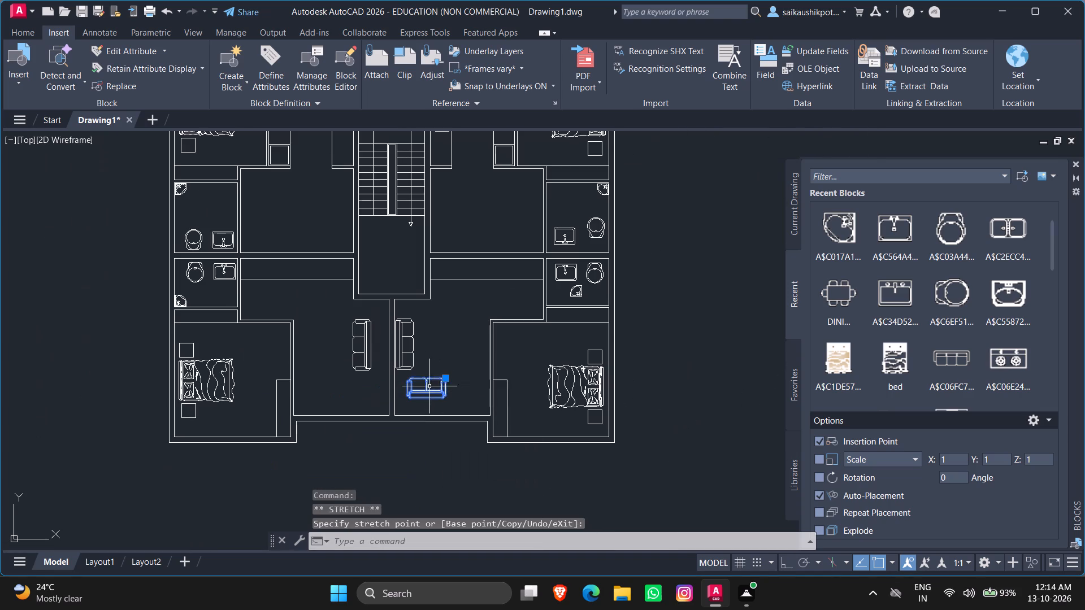
scroll(433, 389, "up", 2)
left_click(459, 362)
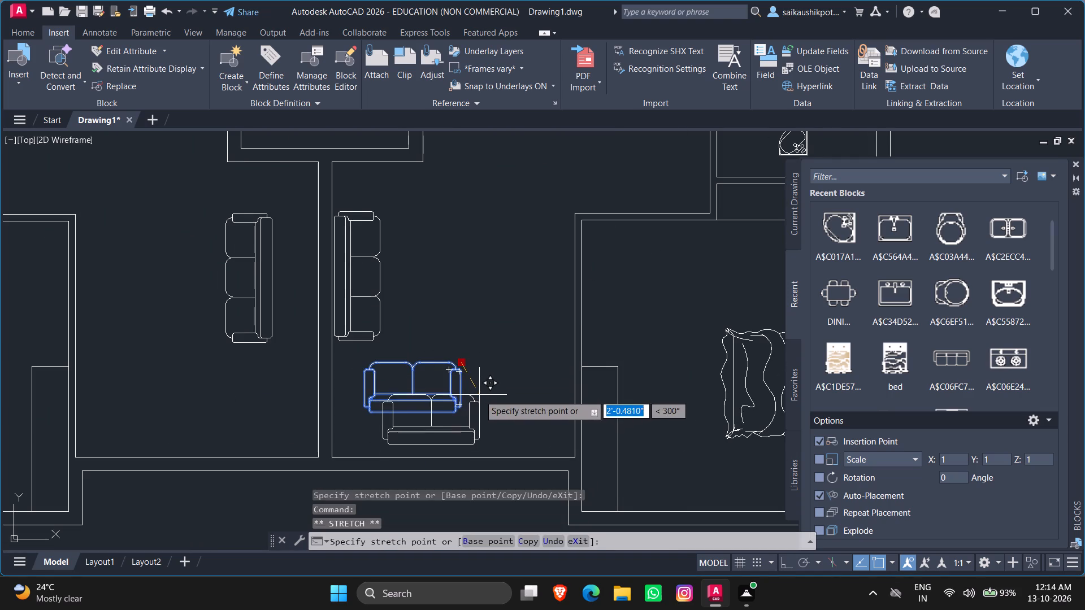
left_click(483, 394)
key("Escape")
key("Escape")
left_click(459, 413)
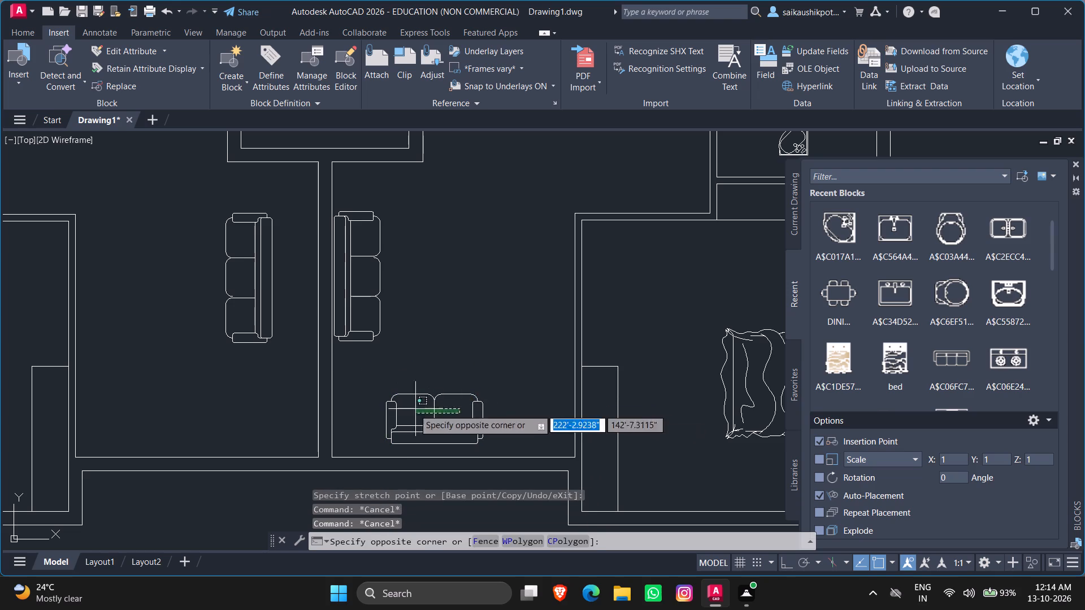
left_click(410, 408)
left_click(482, 395)
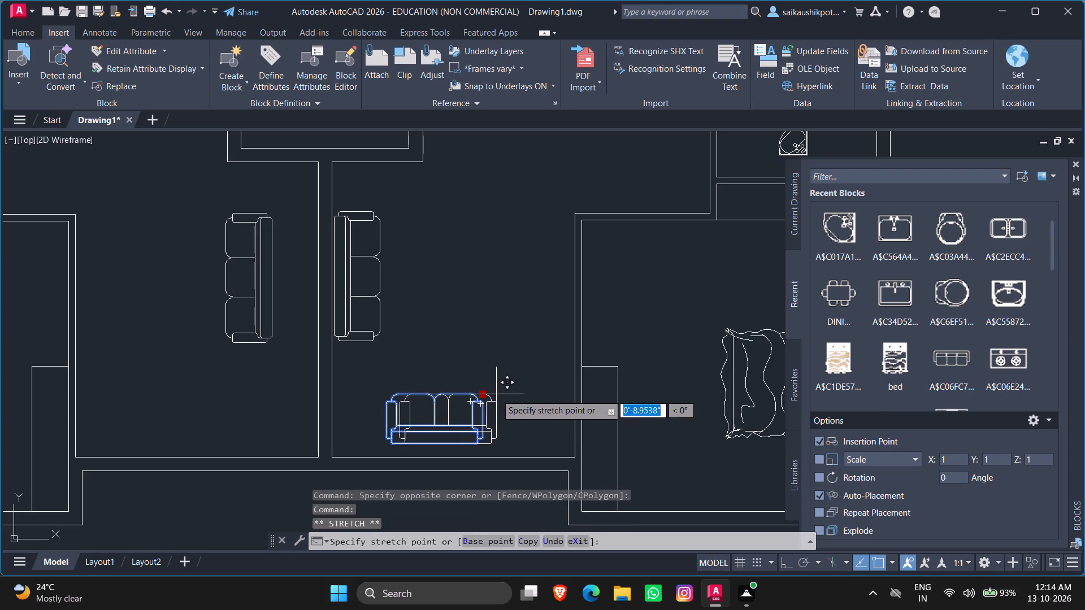
left_click(496, 394)
key("Escape")
Move the right-hand unit's three-seat sofa down and slightly away from the central dividing wall, close to the two-seat sofa.
scroll(380, 392, "up", 2)
left_click_drag(335, 247, 329, 256)
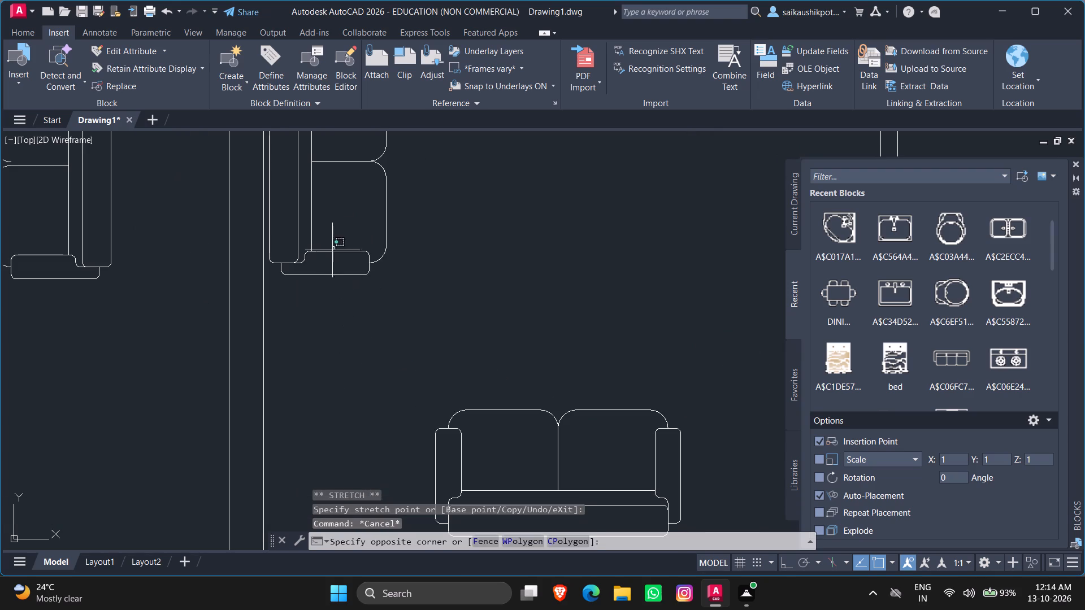
left_click_drag(329, 256, 324, 273)
left_click(331, 329)
left_click(385, 273)
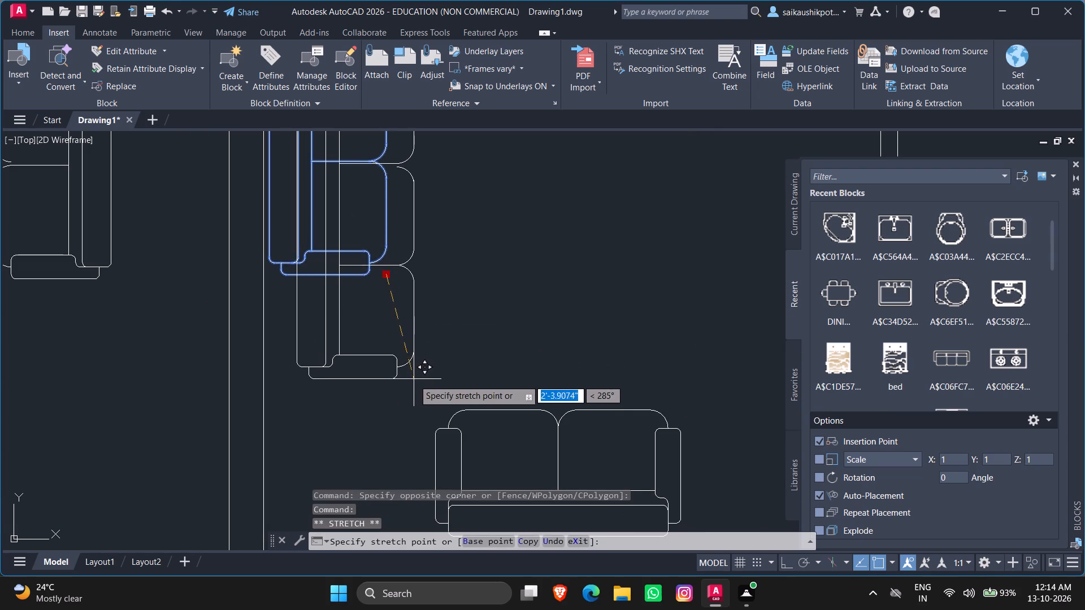
left_click(416, 407)
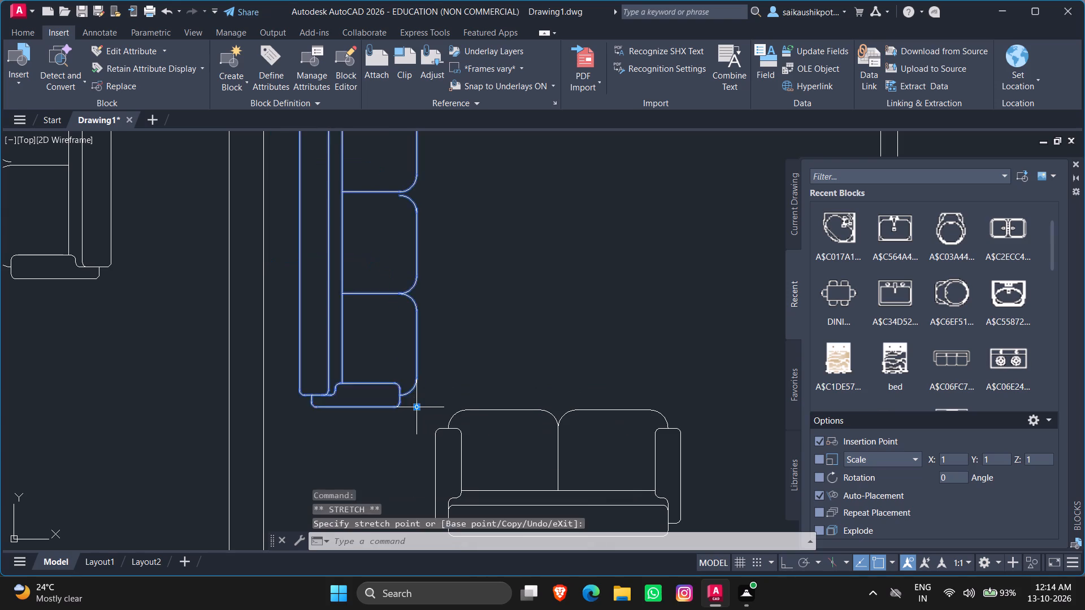
key("Escape")
key("Escape")
scroll(426, 393, "down", 2)
key("Escape")
key("Escape")
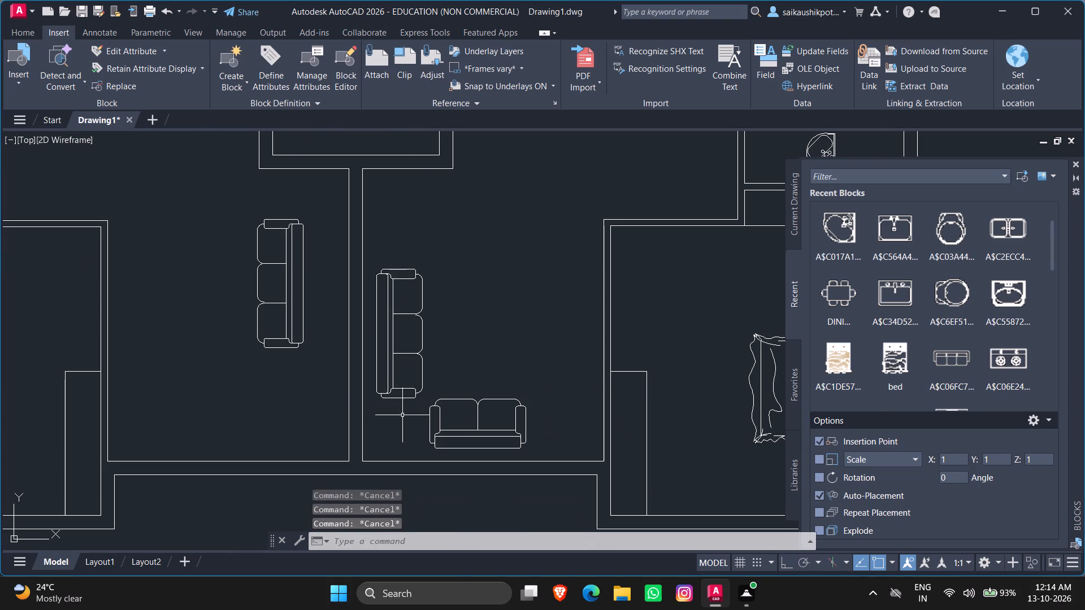
scroll(450, 394, "down", 2)
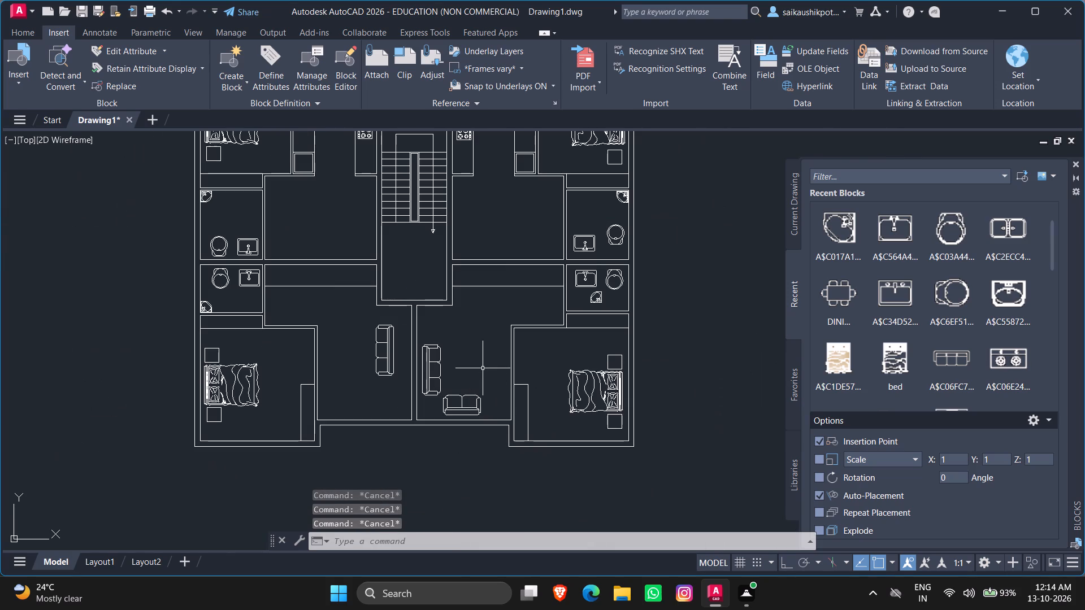
Copy the two-seat sofa into the left-hand unit's living area, near the room's bottom wall.
key("ctrl+v")
key("Escape")
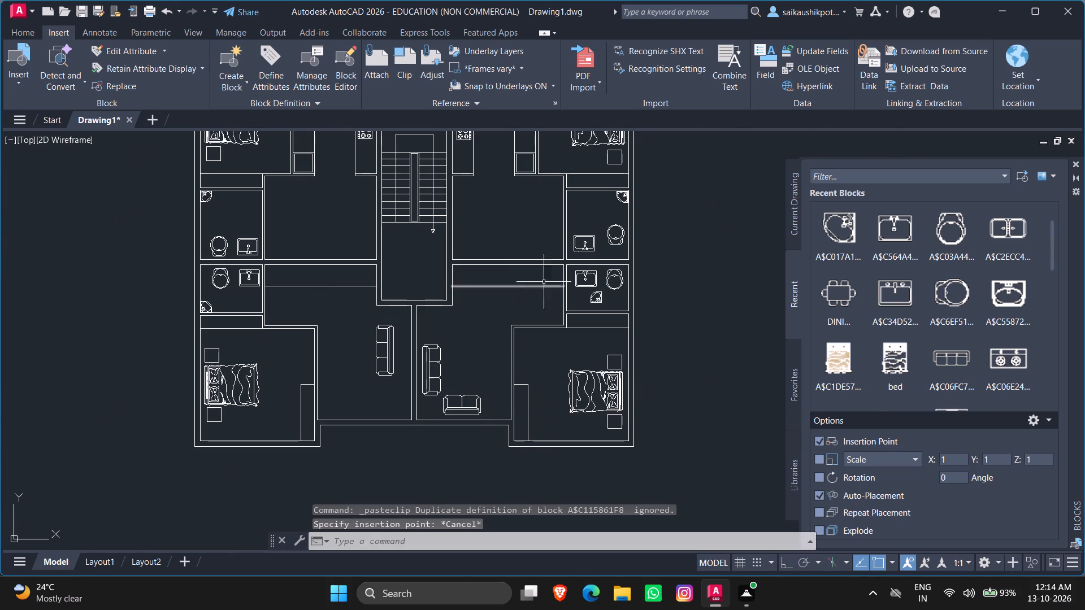
left_click(459, 407)
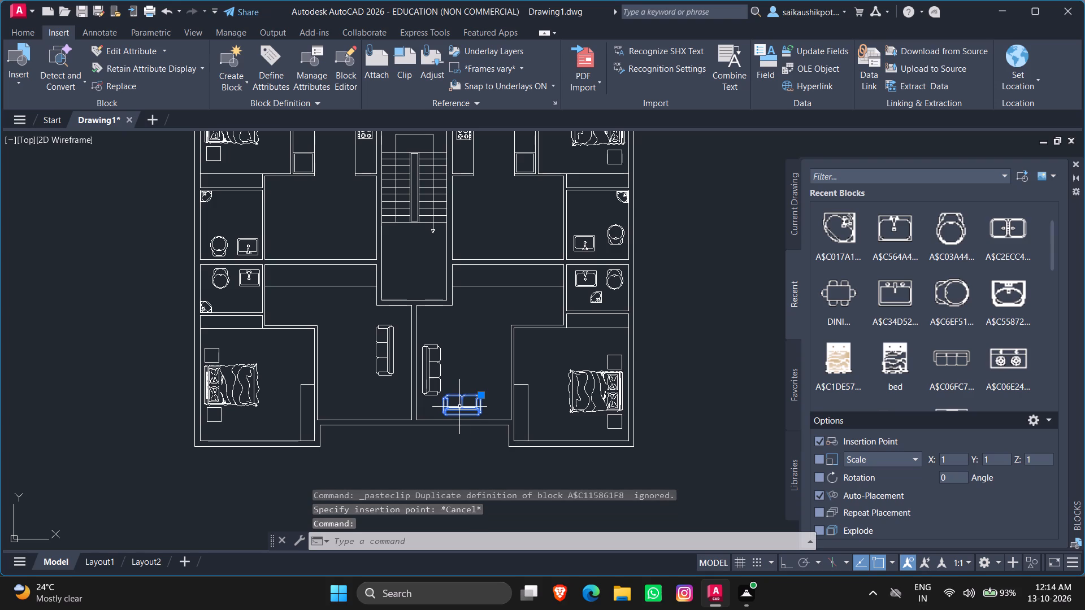
key("ctrl+c")
key("ctrl+v")
scroll(358, 408, "up", 3)
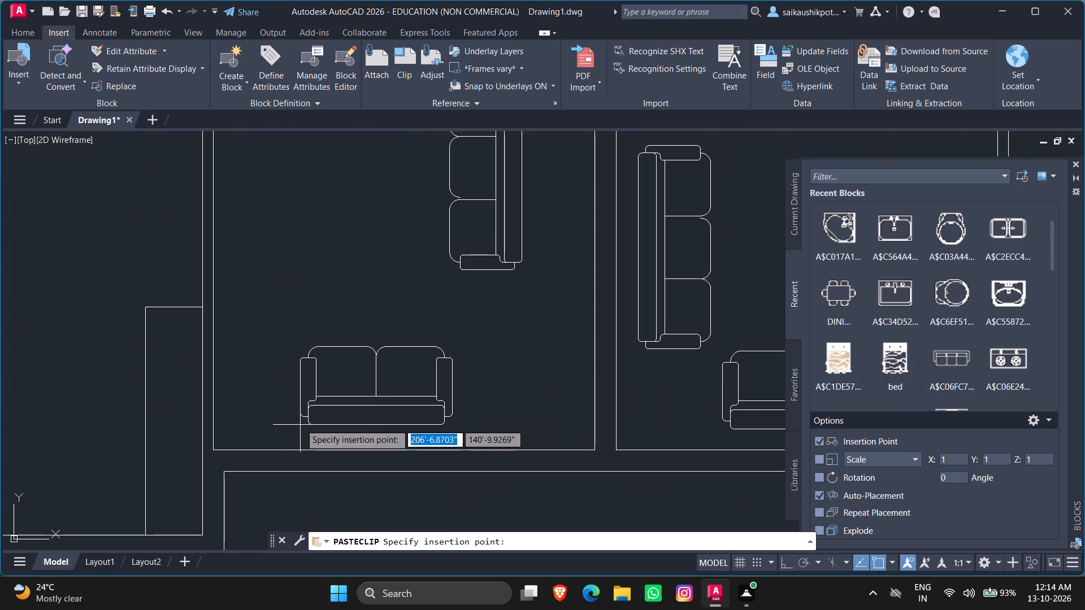
left_click(305, 421)
Move the left-hand unit's three-seat sofa down and closer to the central dividing wall, roughly level with the right-hand unit's sofa.
left_click(489, 255)
left_click(467, 265)
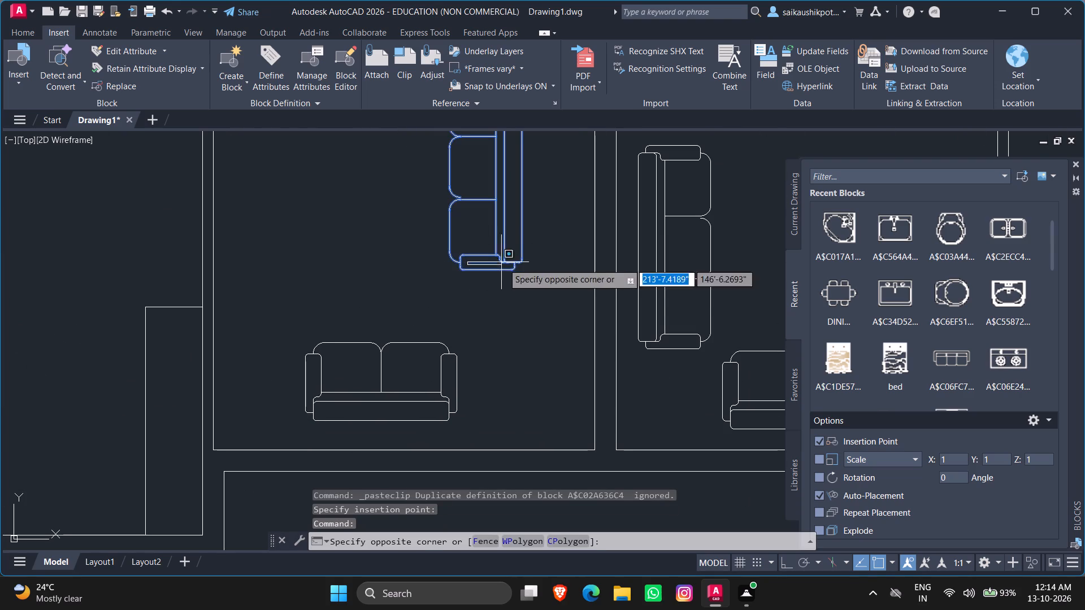
left_click(502, 298)
scroll(472, 330, "down", 4)
scroll(472, 291, "up", 4)
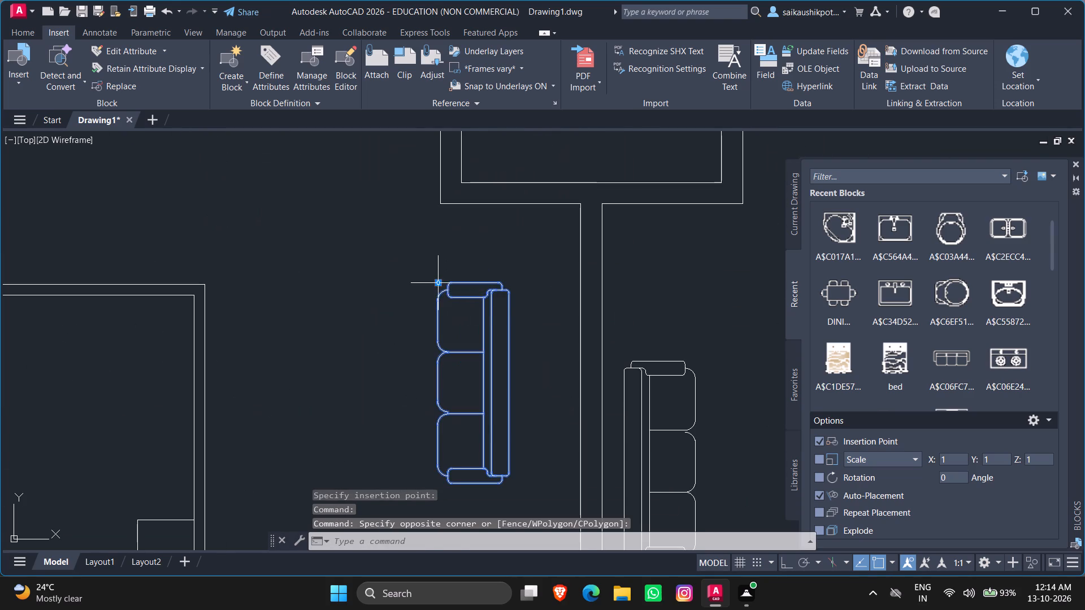
left_click(435, 281)
scroll(489, 302, "down", 1)
scroll(485, 297, "up", 1)
scroll(489, 257, "down", 2)
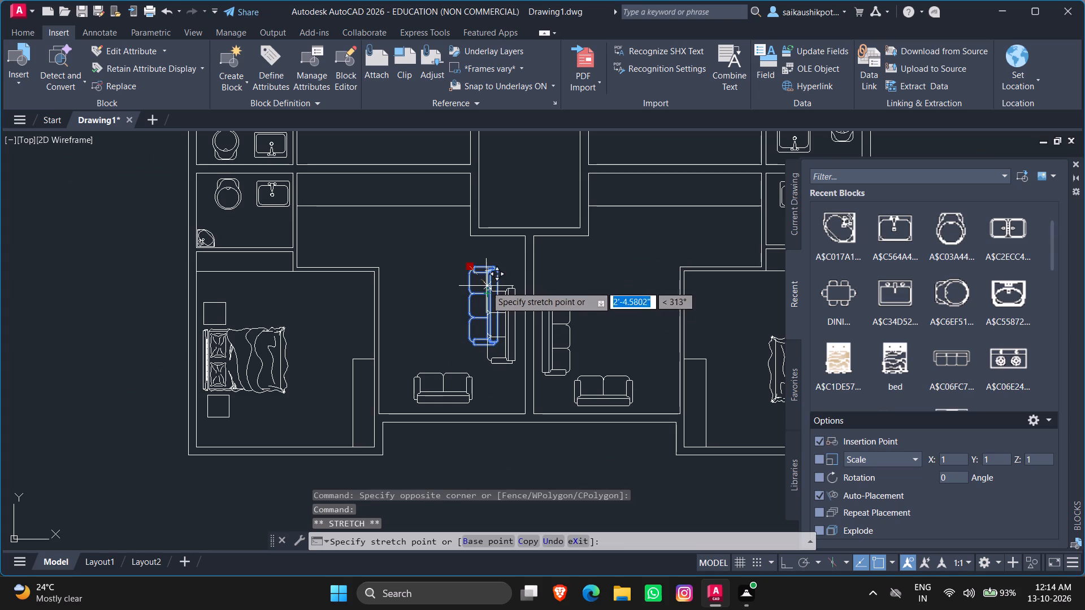
scroll(487, 285, "up", 2)
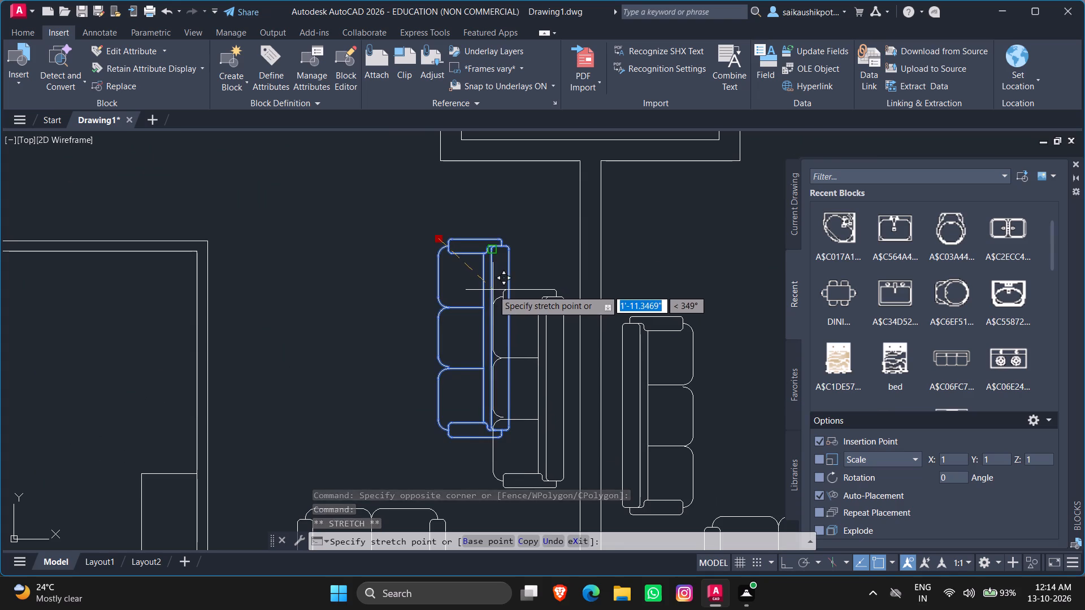
left_click(493, 290)
left_click(493, 251)
scroll(453, 286, "down", 1)
left_click_drag(468, 306, 471, 301)
scroll(464, 392, "up", 3)
scroll(473, 402, "down", 4)
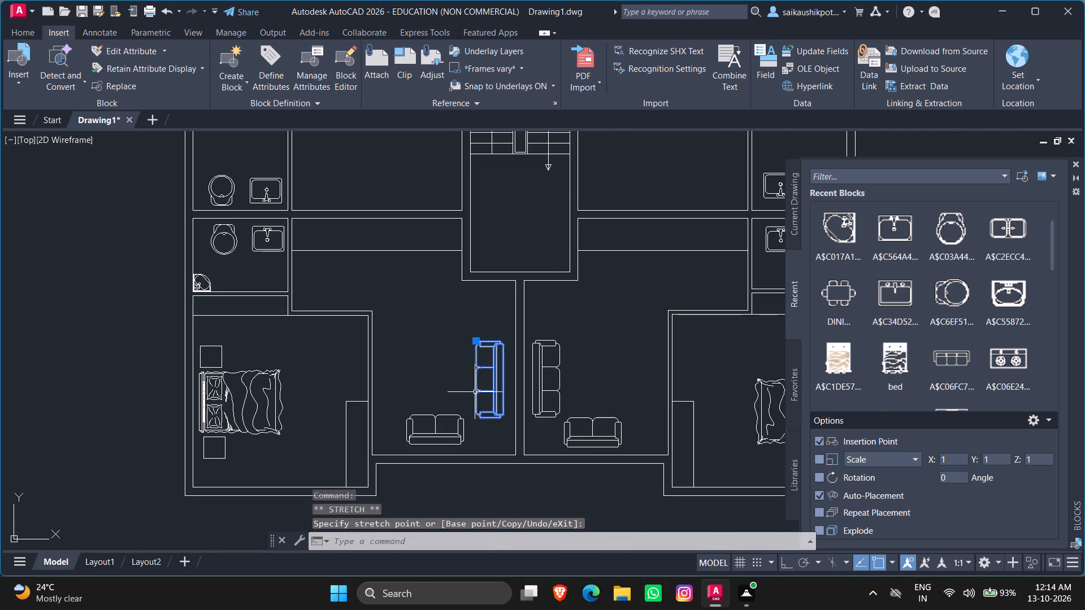
key("Escape")
key("Escape")
Move the left-hand three-seat sofa closer to the dividing wall, aligning its lower end with the right-hand unit's three-seat sofa.
left_click(484, 412)
key("m")
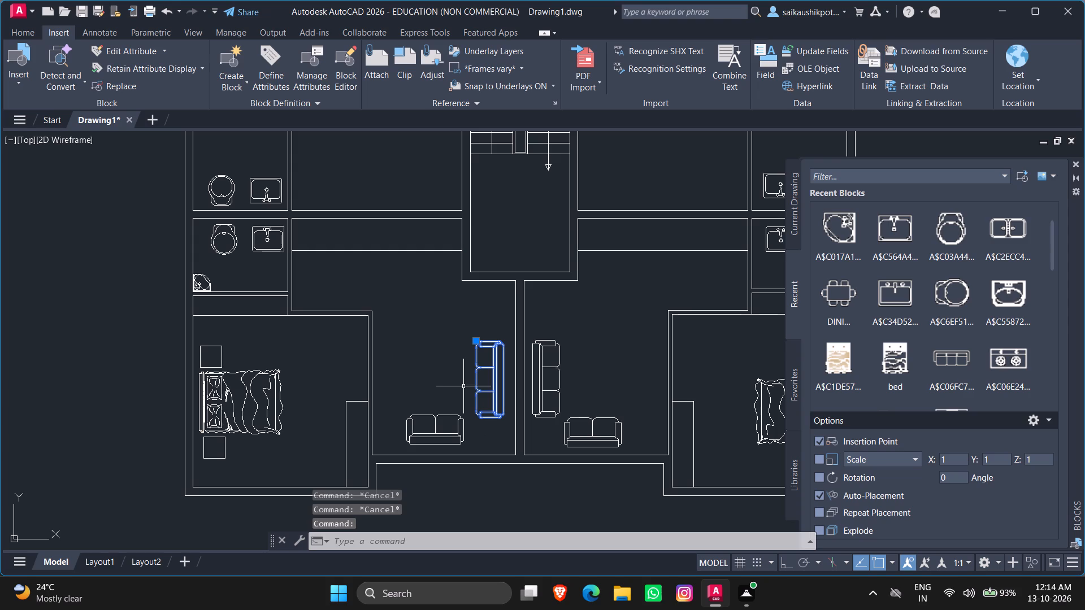
key("Return")
left_click(499, 417)
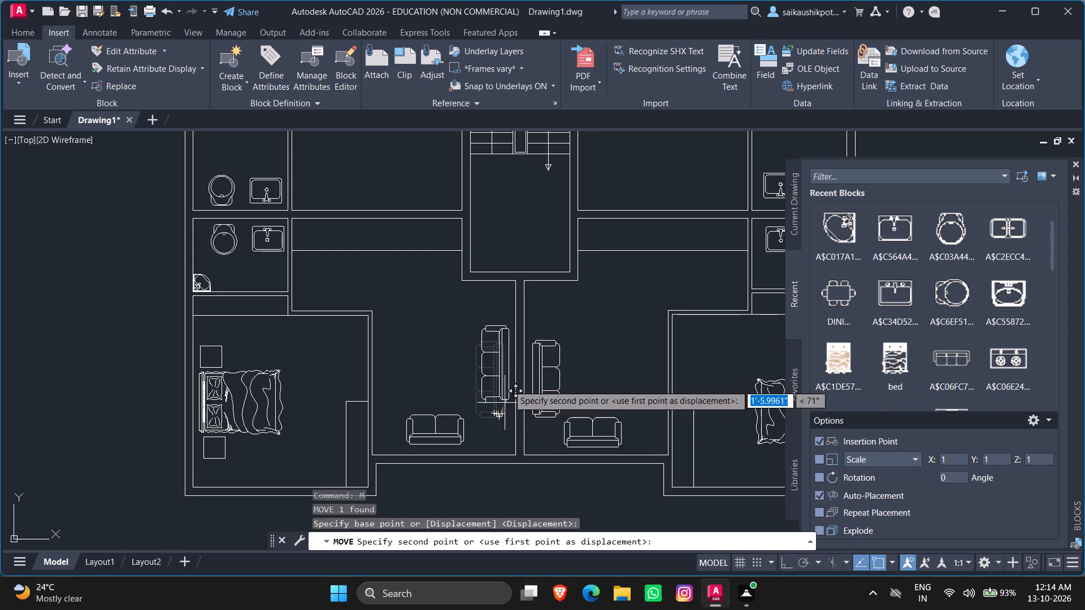
scroll(491, 413, "up", 2)
scroll(504, 365, "down", 1)
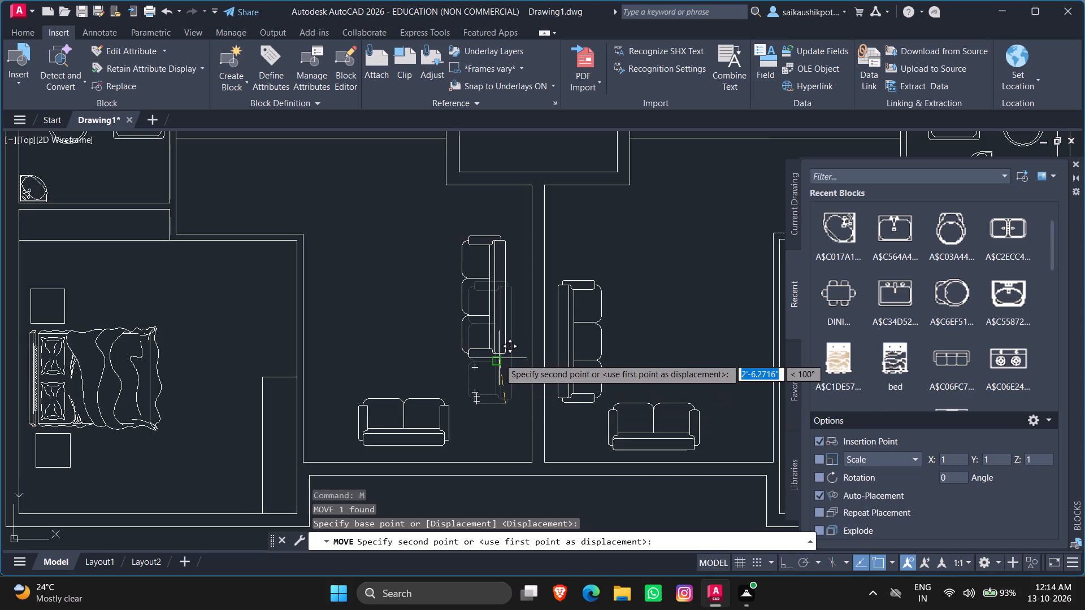
scroll(511, 405, "up", 2)
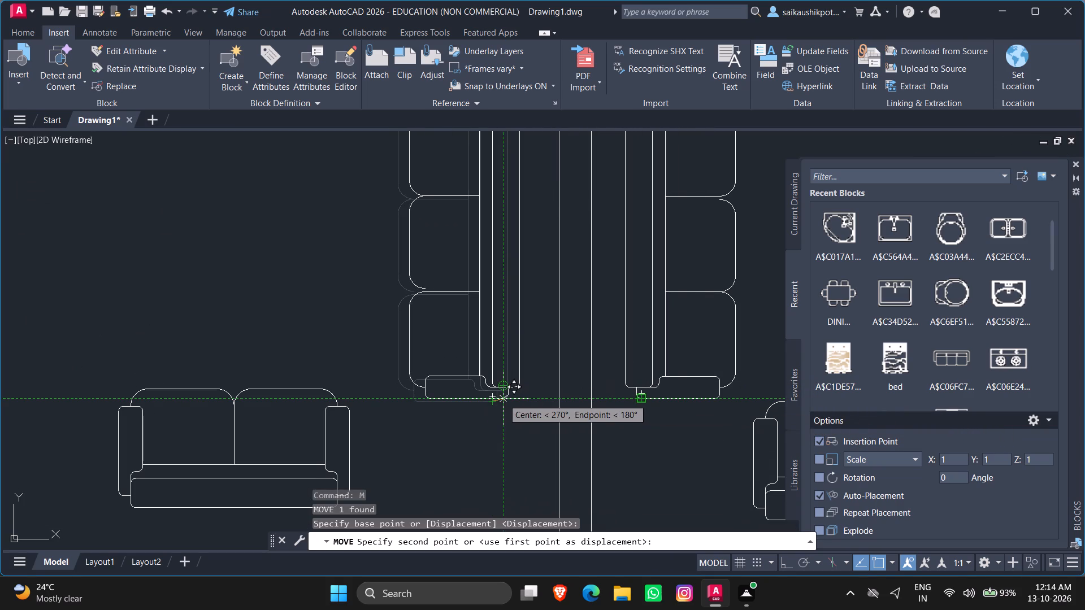
left_click(521, 398)
scroll(521, 398, "down", 2)
key("Escape")
key("Escape")
Move the left-hand unit's two-seat sofa closer to the room's bottom wall and towards the three-seat sofa.
scroll(451, 419, "up", 1)
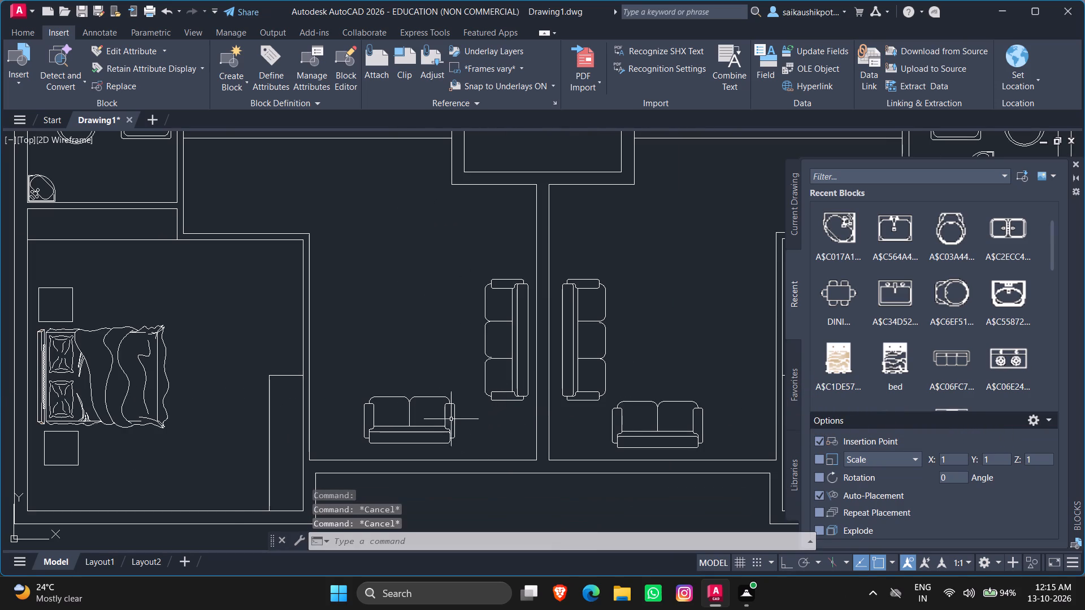
scroll(451, 419, "up", 2)
left_click_drag(500, 426, 453, 432)
left_click(386, 446)
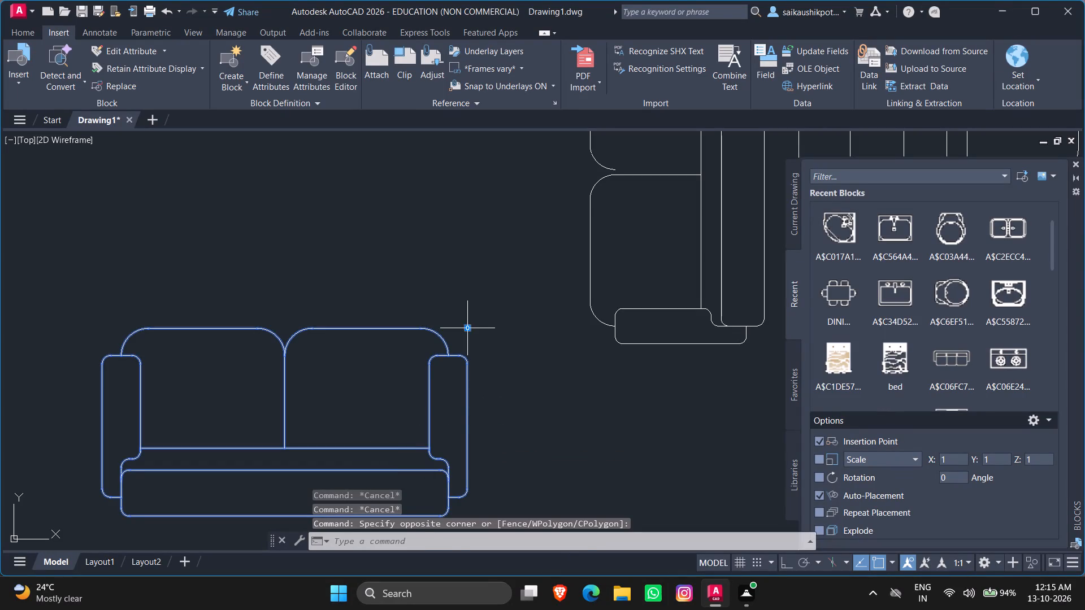
left_click(465, 332)
scroll(446, 327, "down", 2)
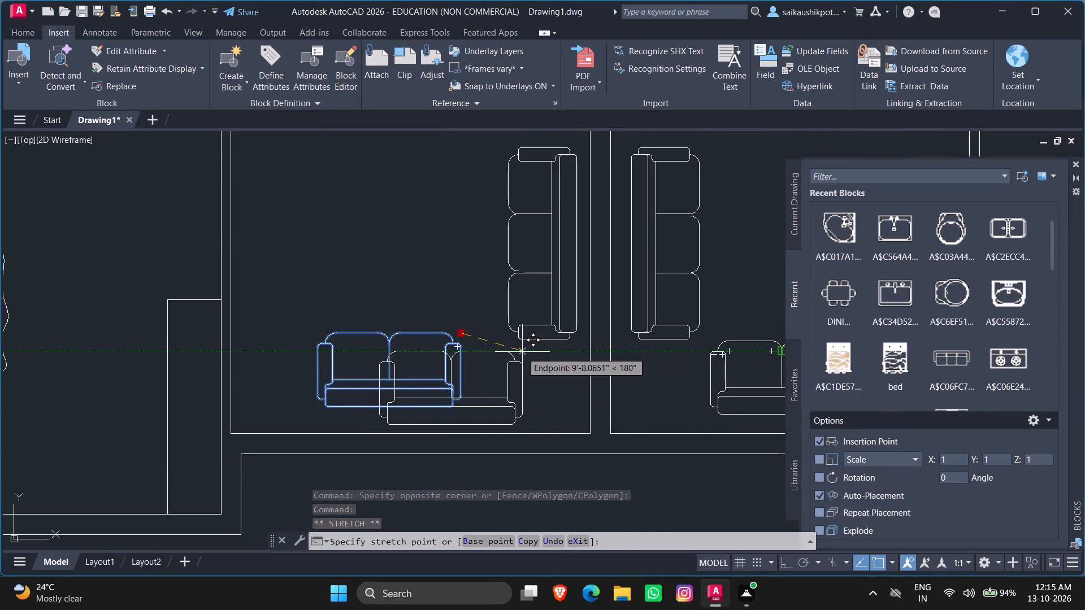
double_click(503, 350)
key("Escape")
key("Escape")
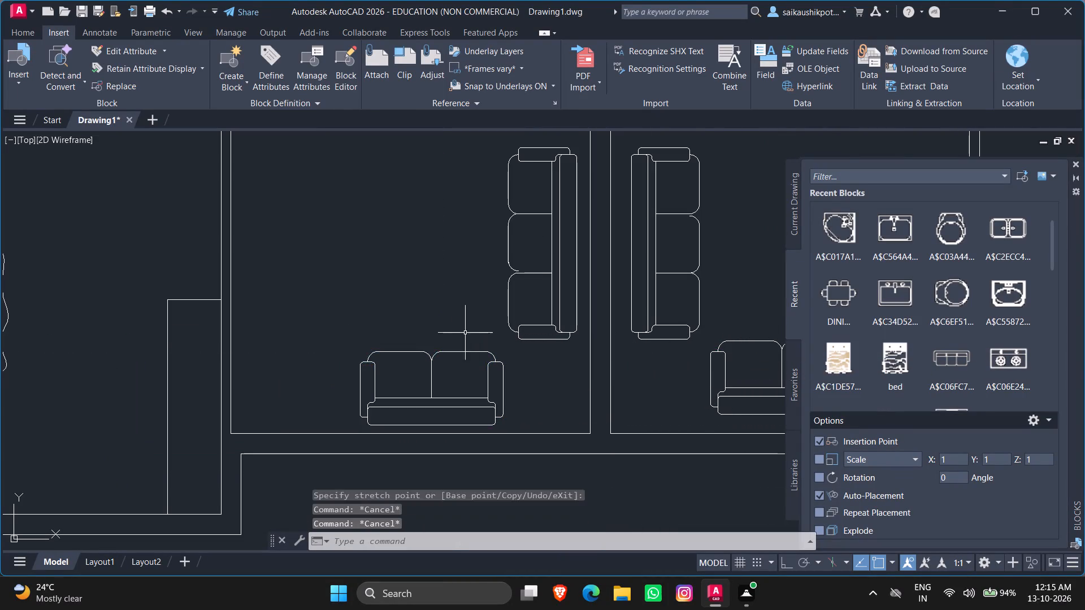
key("Escape")
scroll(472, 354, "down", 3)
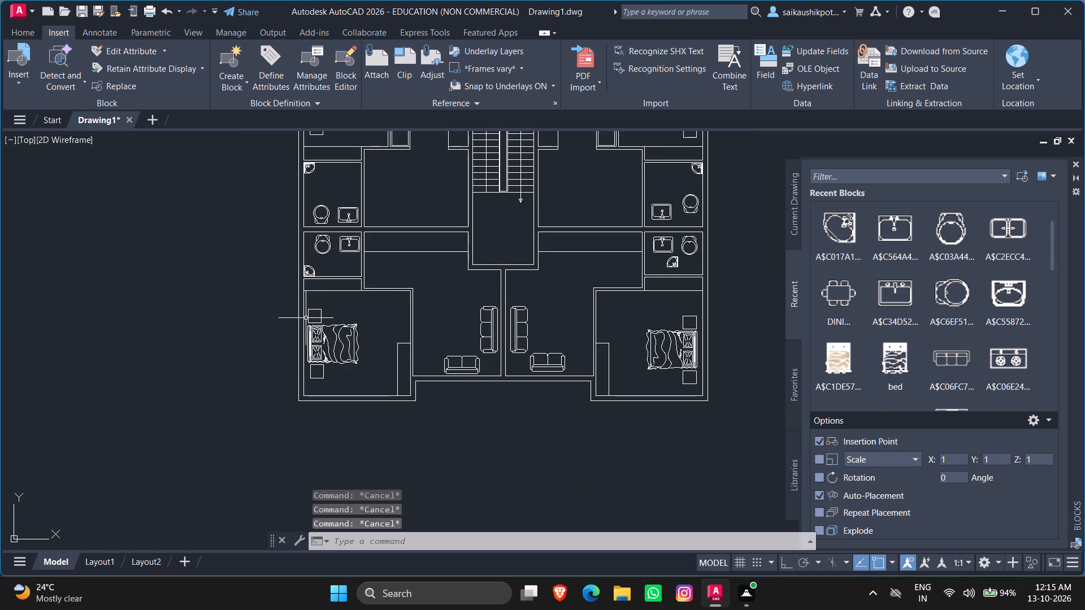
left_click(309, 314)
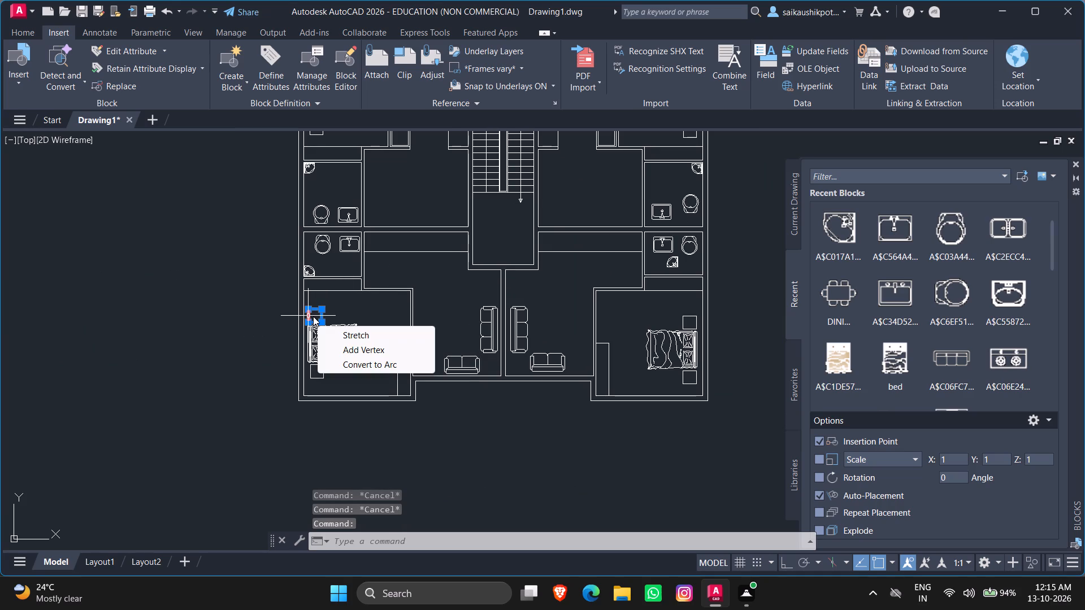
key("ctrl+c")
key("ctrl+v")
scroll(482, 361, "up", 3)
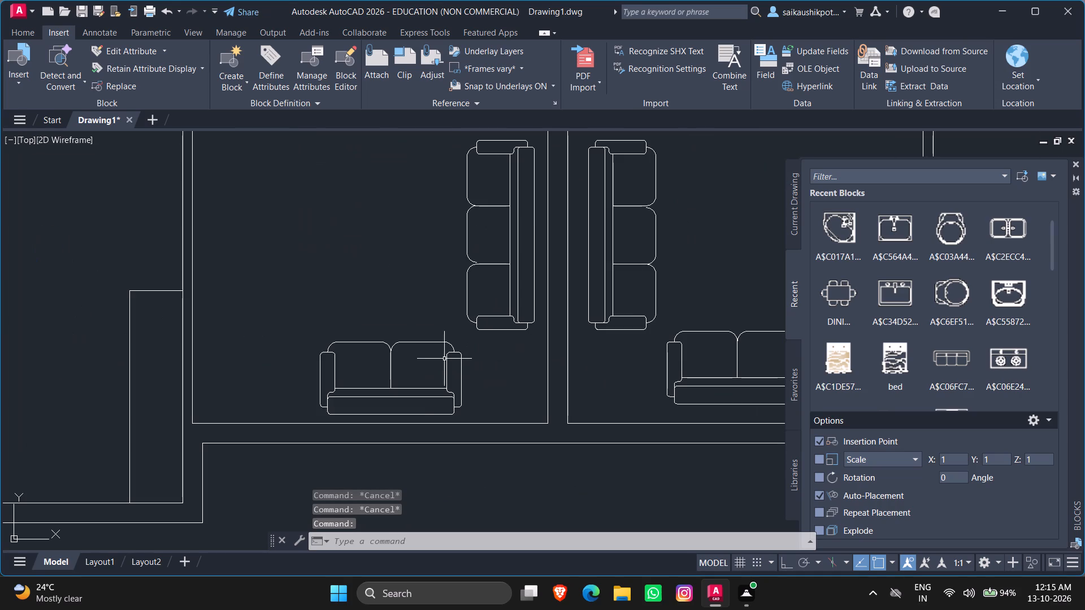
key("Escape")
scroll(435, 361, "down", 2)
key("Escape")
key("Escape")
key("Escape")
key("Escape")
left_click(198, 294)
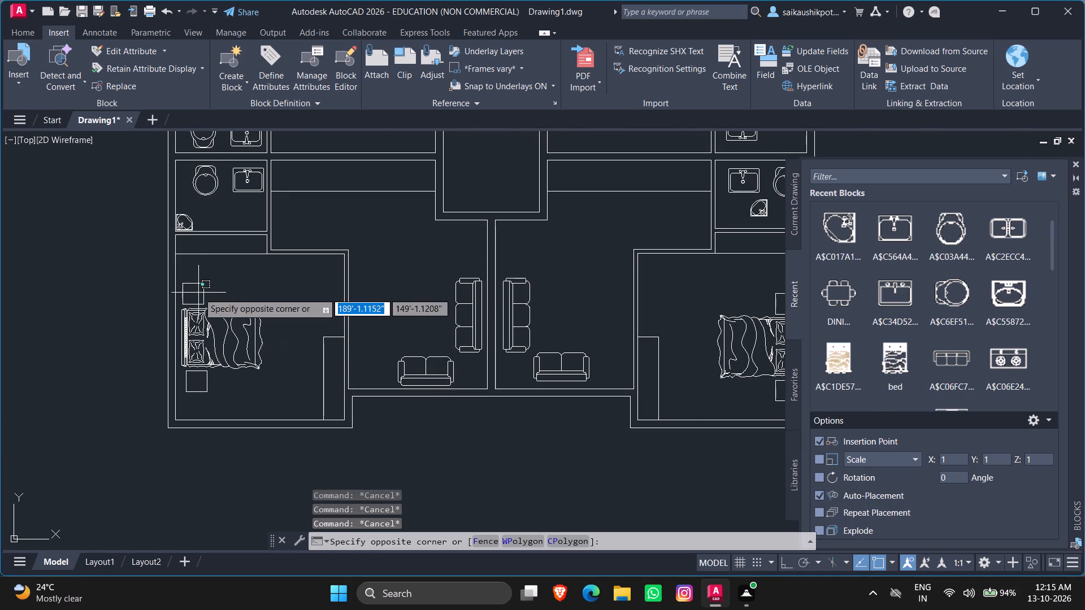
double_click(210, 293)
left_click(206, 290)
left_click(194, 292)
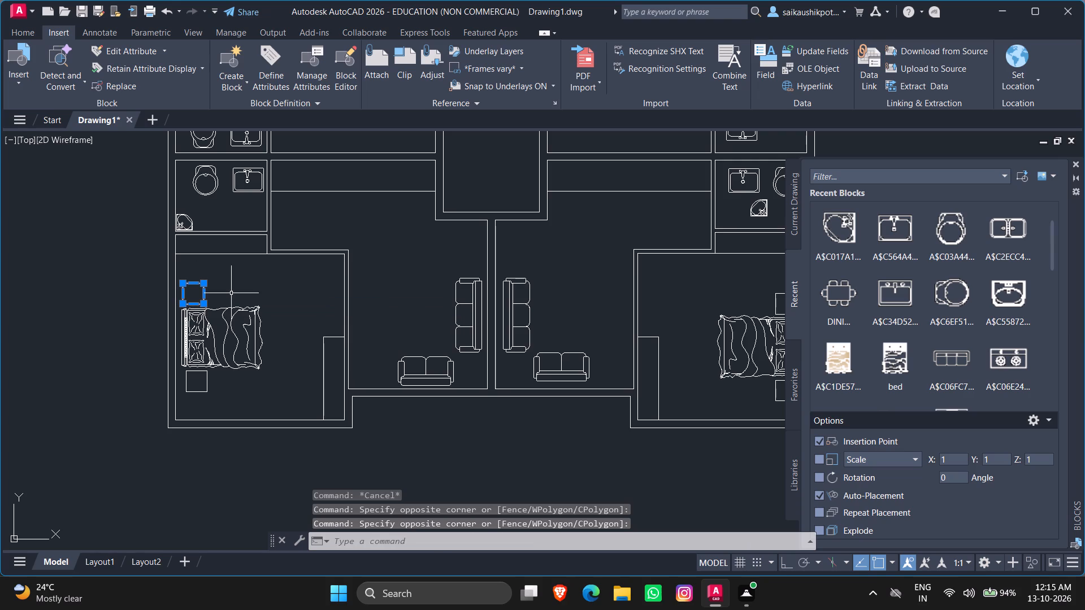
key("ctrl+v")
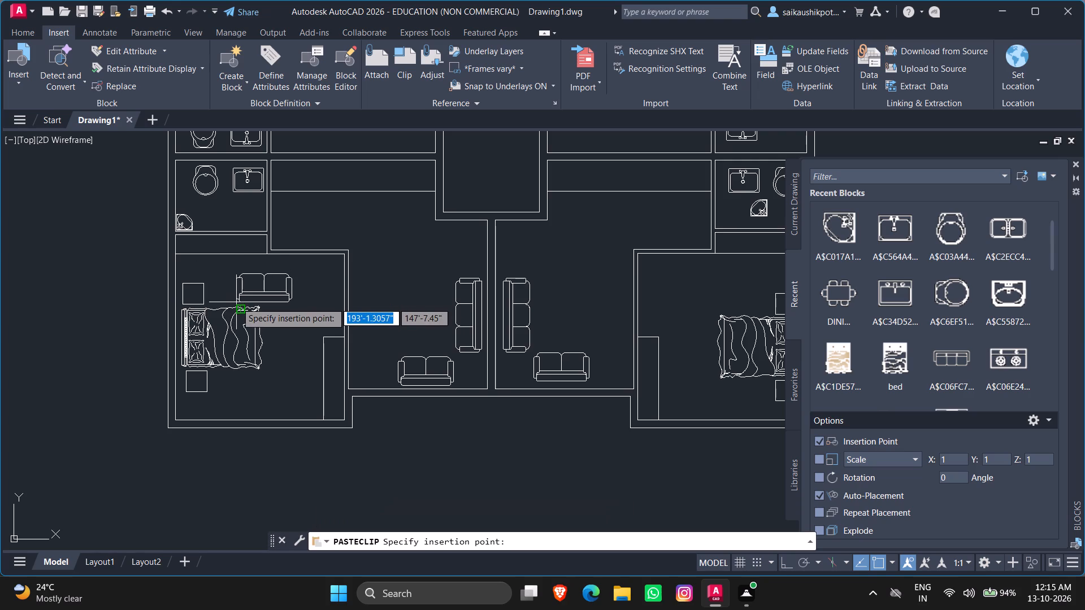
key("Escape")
Copy the upper bedside table from the lower-left bedroom into the left-hand living area's corner, between the two sofas.
left_click(213, 298)
left_click(198, 298)
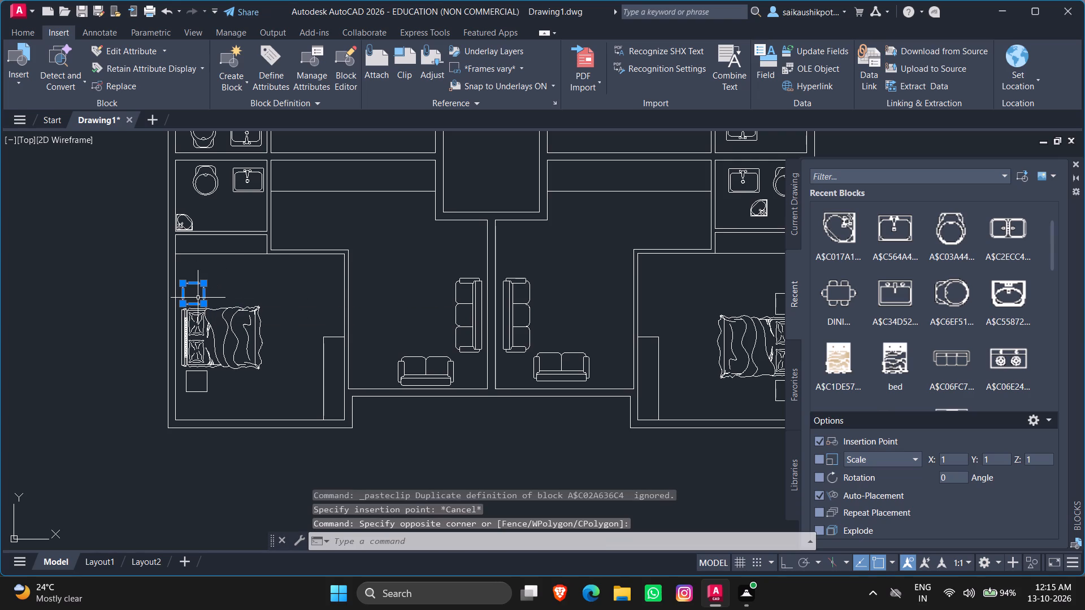
key("ctrl+c")
key("ctrl+v")
scroll(462, 377, "up", 3)
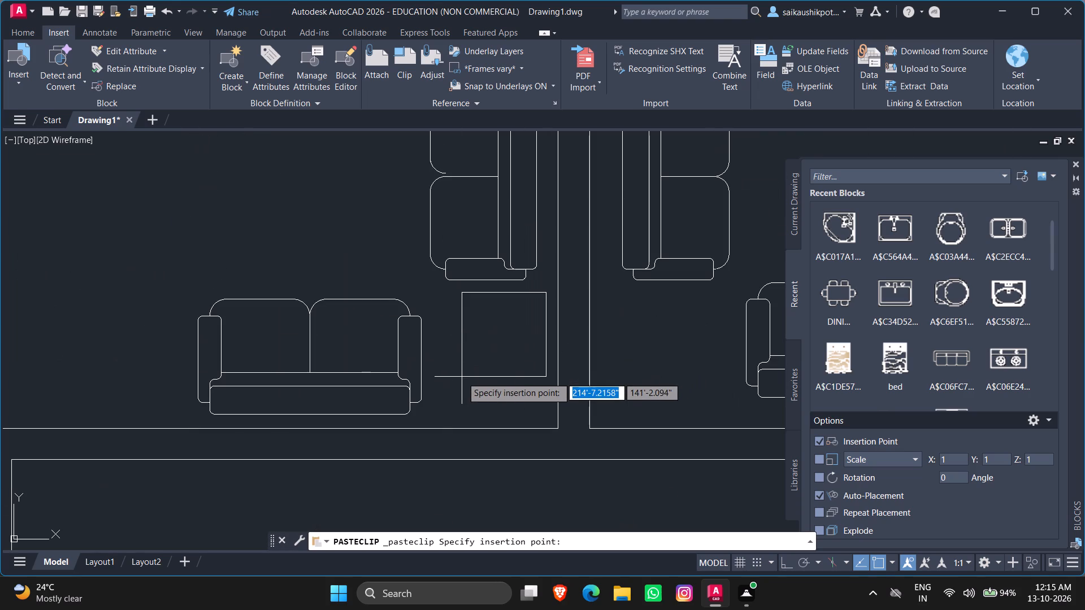
left_click(450, 391)
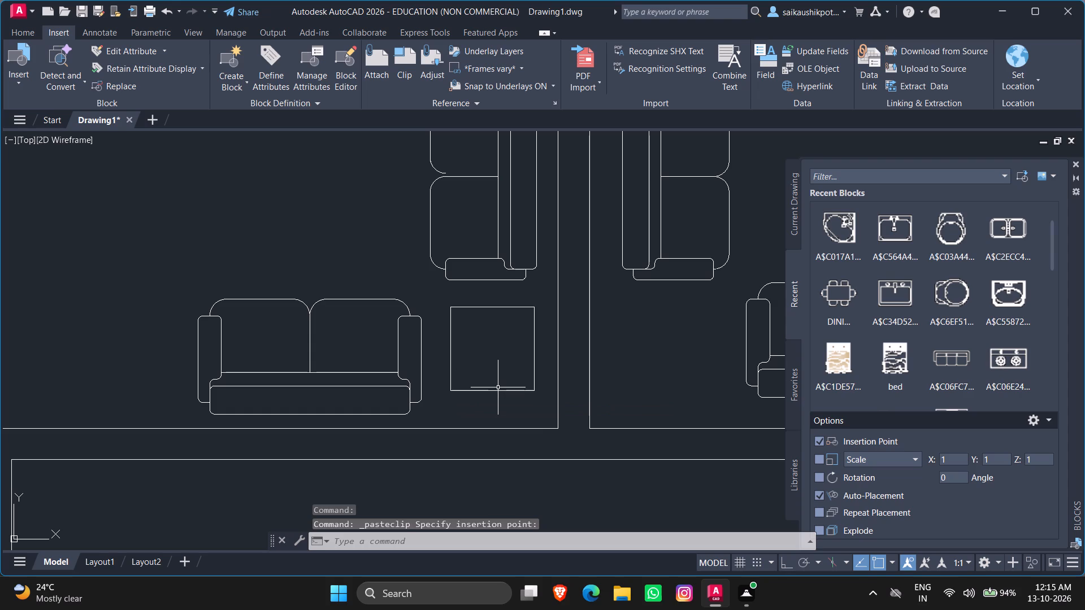
Paste another copy of the square table into the right-hand living area's corner, between its two sofas.
key("ctrl+v")
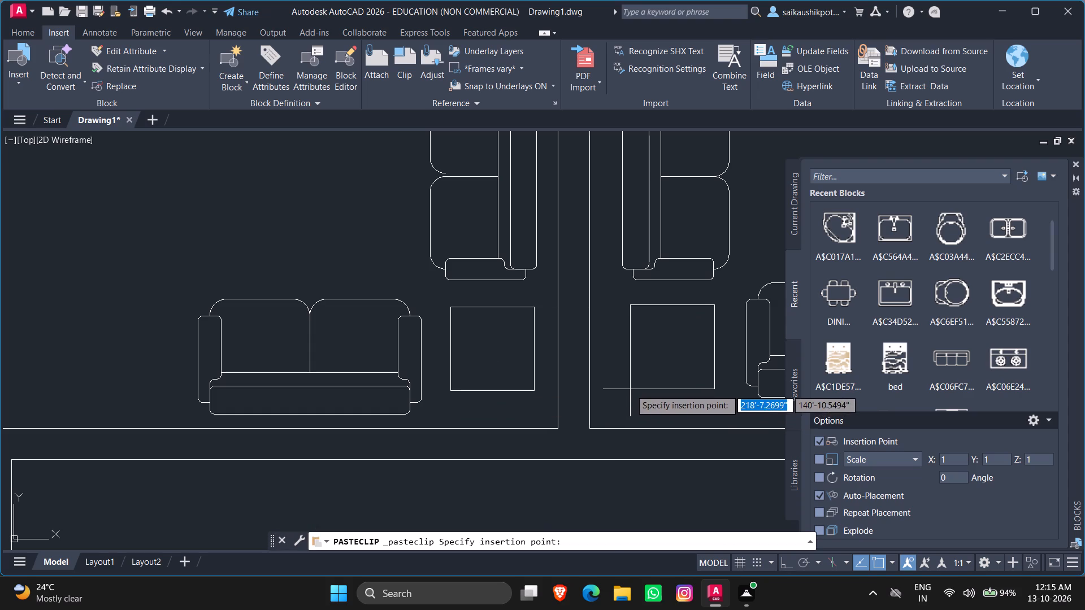
left_click(630, 389)
scroll(546, 386, "down", 3)
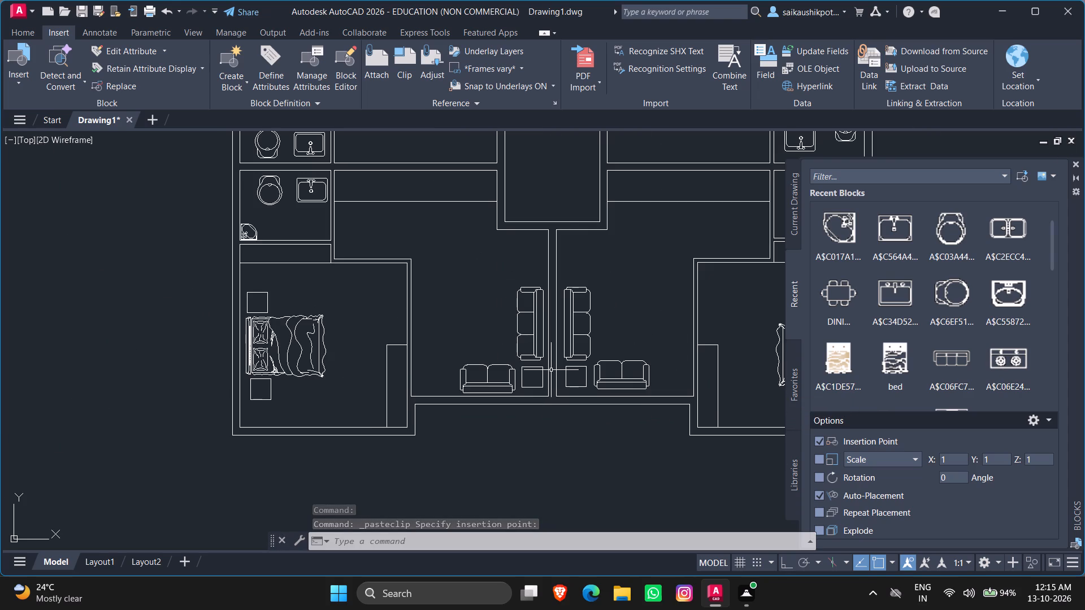
Paste another square table just above the upper end of the left-hand unit's three-seat sofa, beside the dividing wall.
scroll(507, 345, "down", 2)
scroll(549, 299, "up", 2)
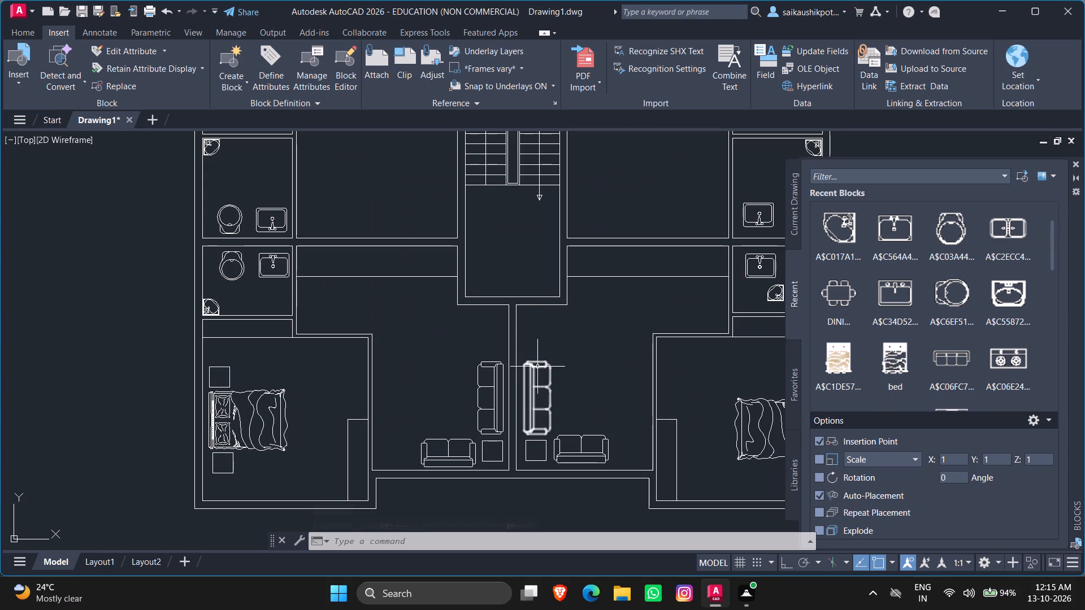
key("ctrl+v")
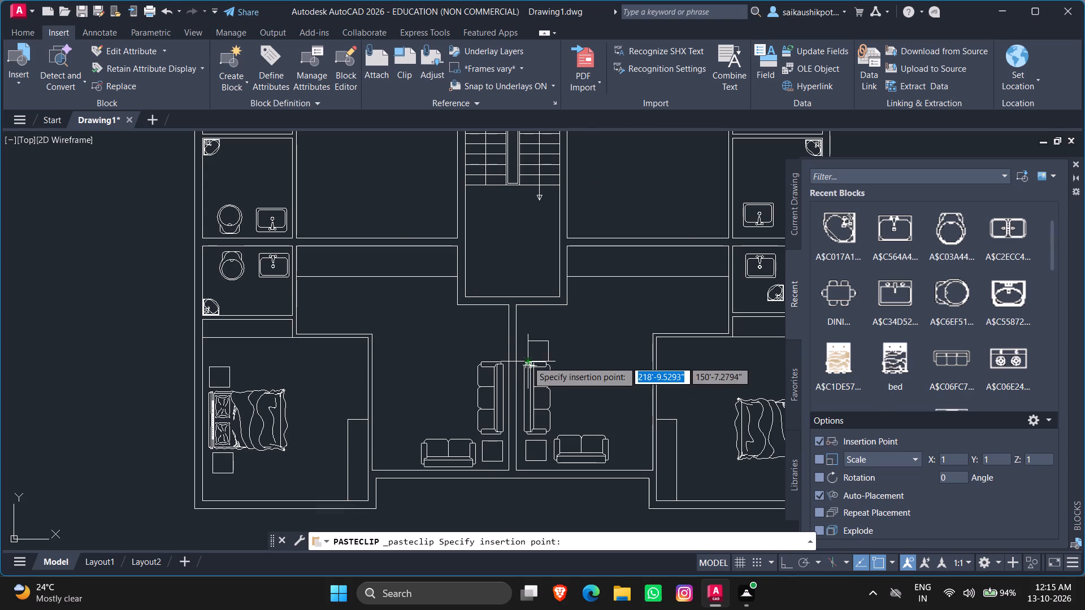
scroll(510, 350, "up", 3)
left_click(395, 373)
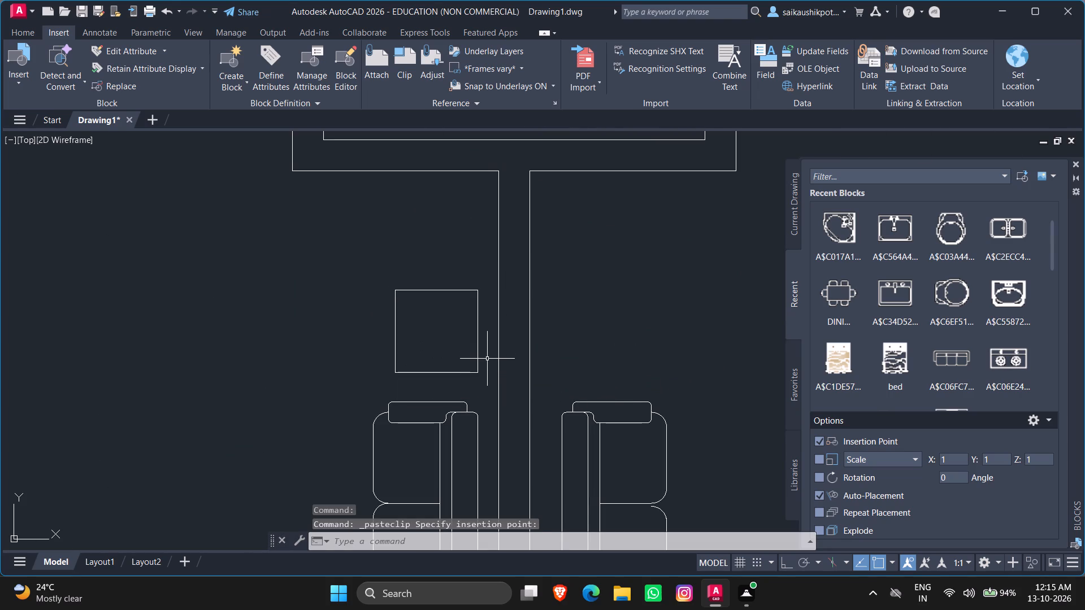
Paste another square table just above the upper end of the right-hand unit's three-seat sofa, beside the dividing wall.
key("ctrl+v")
left_click(557, 374)
scroll(556, 292, "down", 3)
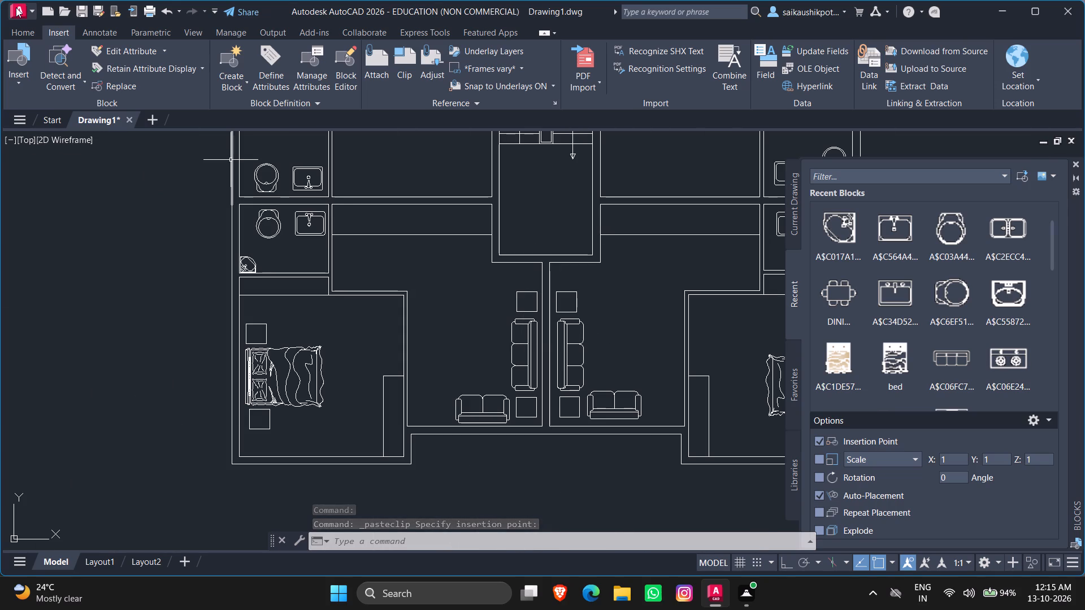
Draw a rectangular coffee table about 3' wide by 5' high in the left-hand living area, beside the three-seat sofa.
left_click(25, 28)
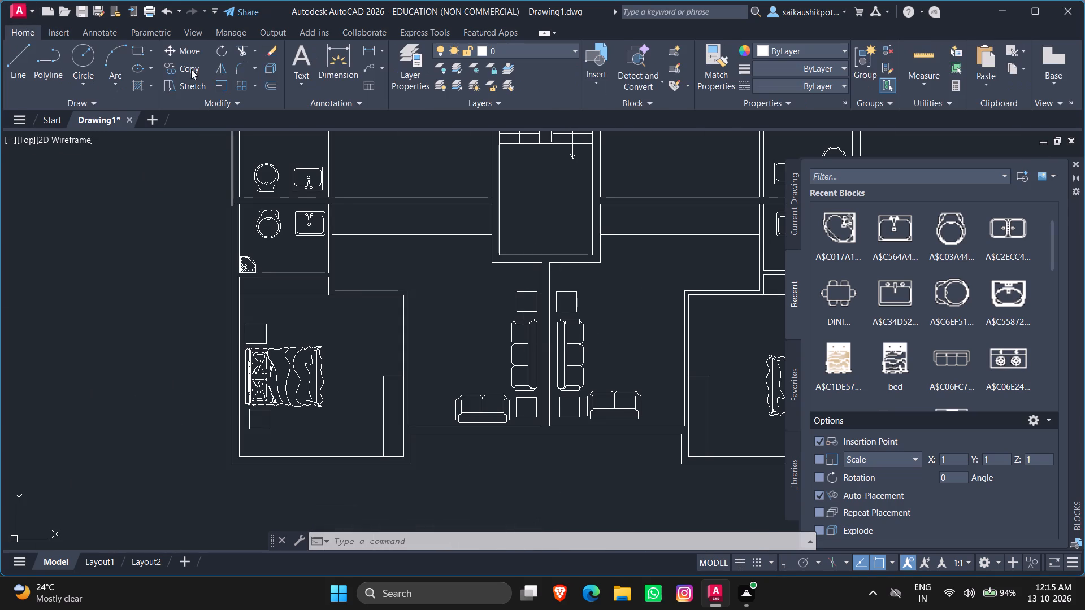
left_click(139, 53)
scroll(479, 403, "up", 2)
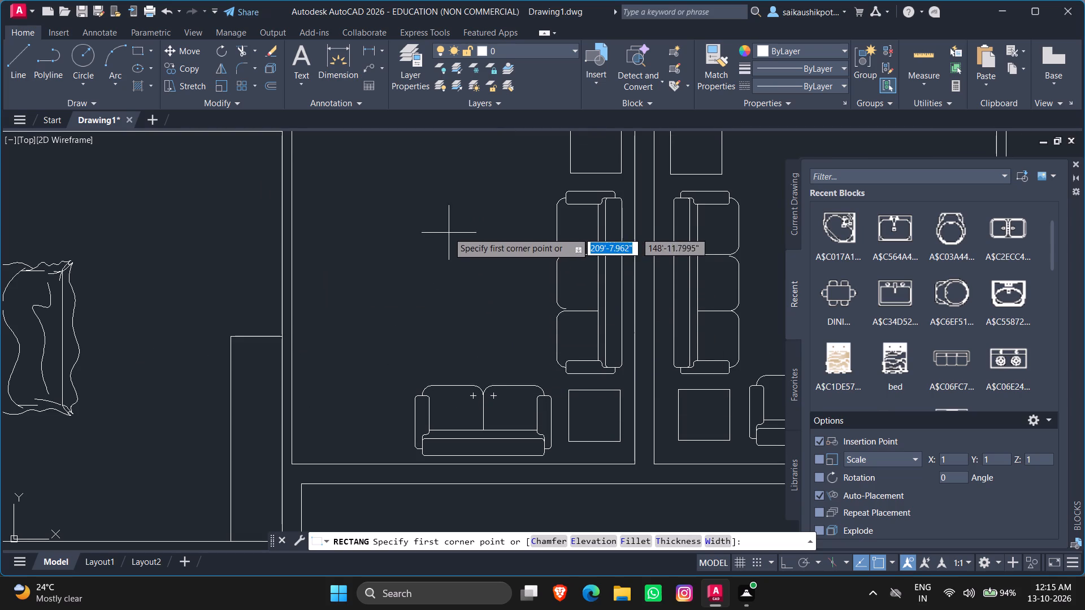
left_click(437, 225)
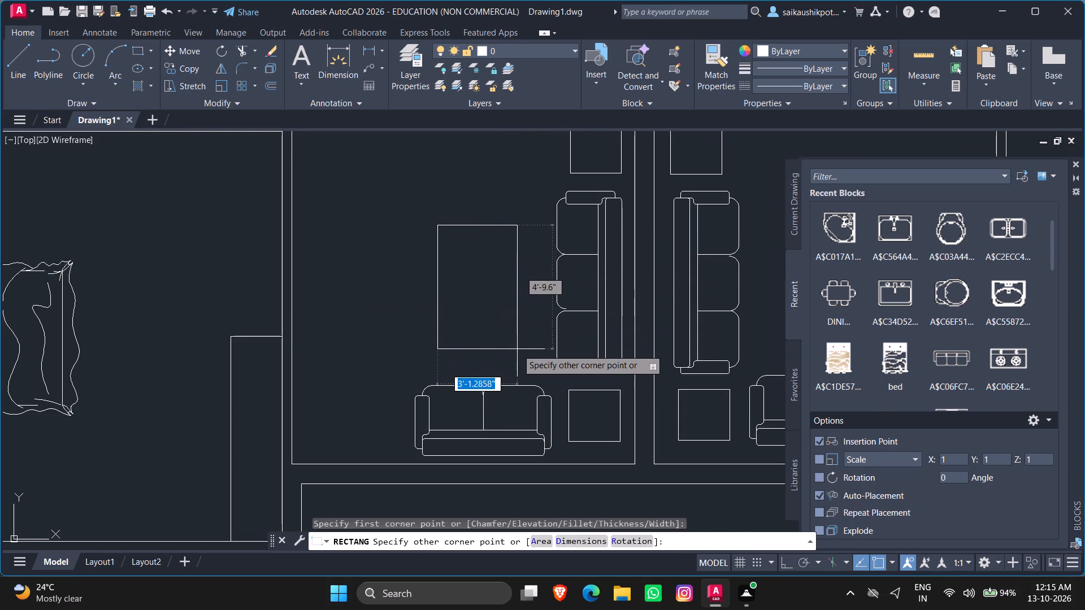
left_click(518, 353)
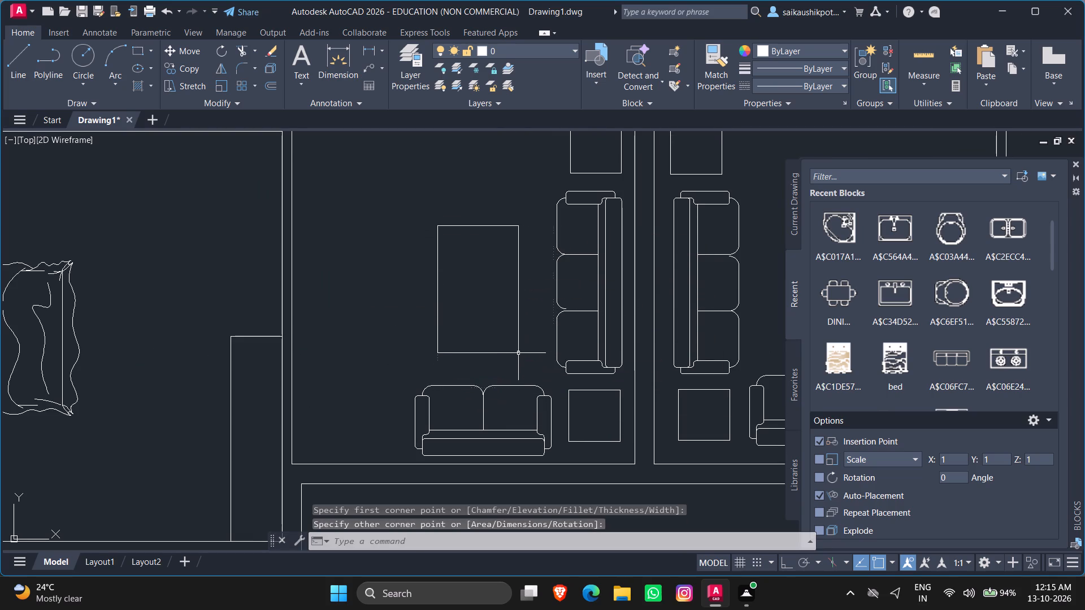
Copy the coffee table into the right-hand living area, level with the original and above the two-seat sofa.
left_click(446, 253)
left_click(436, 247)
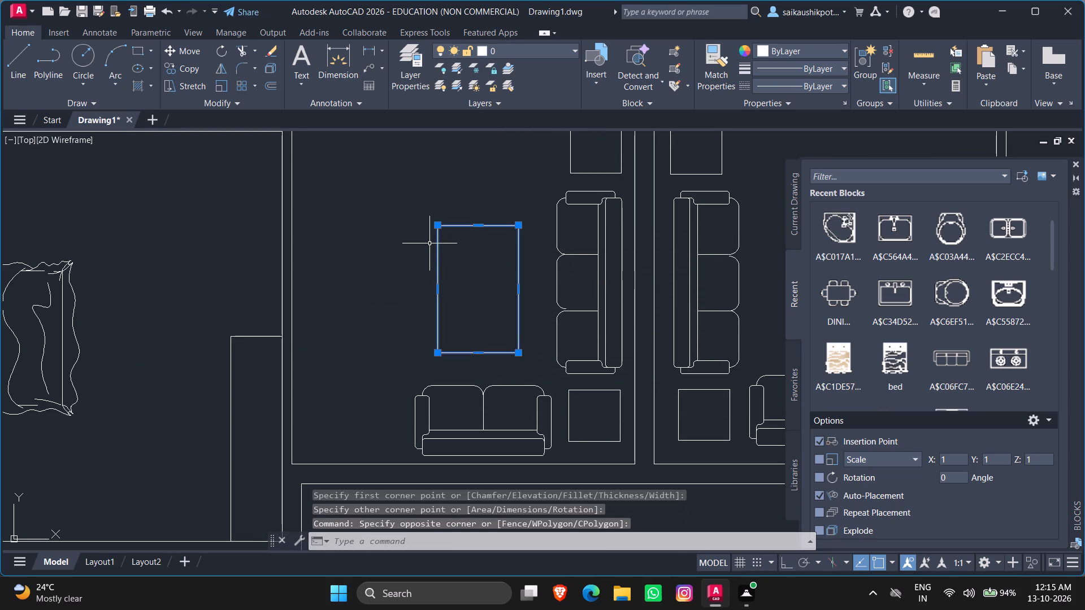
key("ctrl+c")
key("ctrl+v")
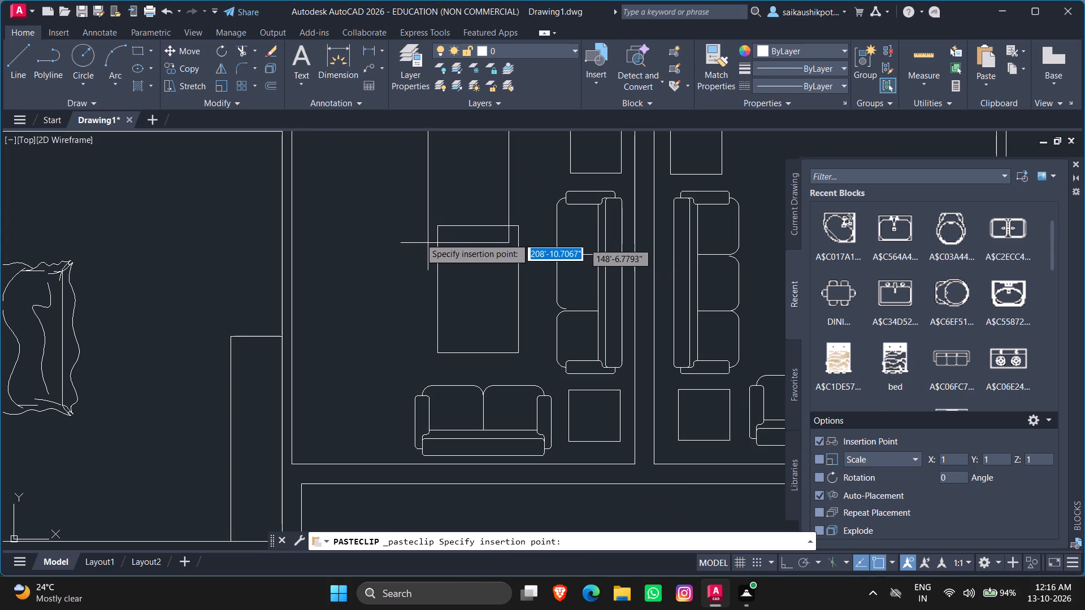
scroll(319, 284, "down", 3)
scroll(402, 333, "up", 3)
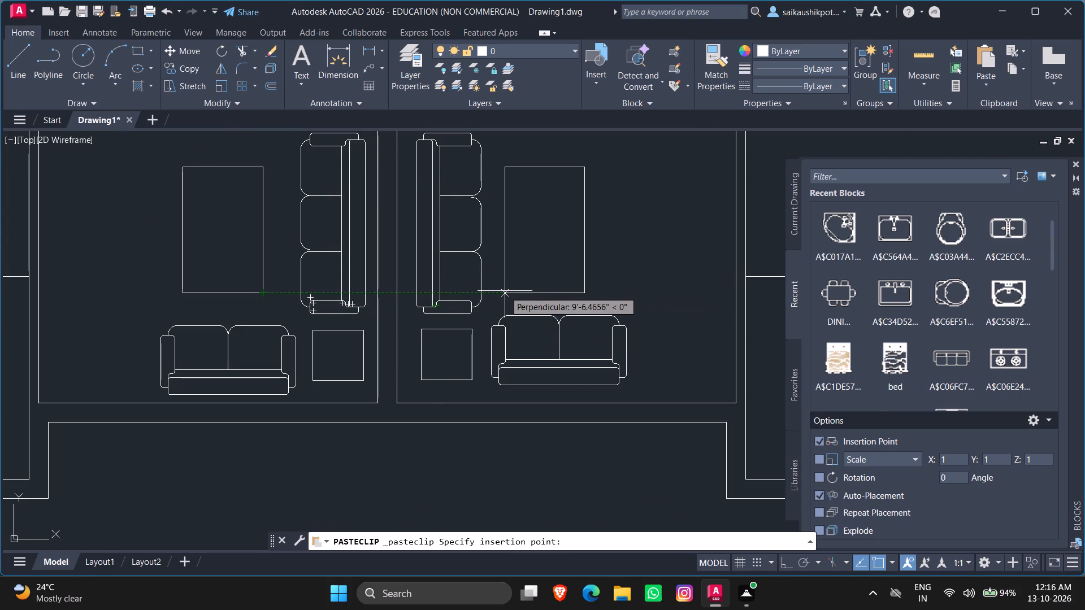
left_click(508, 290)
scroll(522, 290, "down", 1)
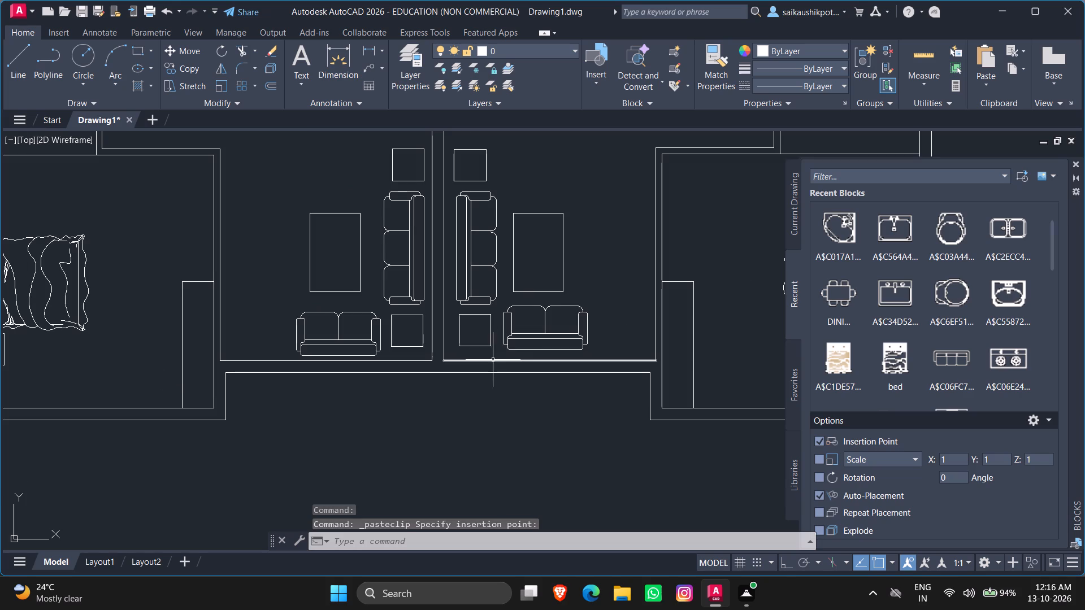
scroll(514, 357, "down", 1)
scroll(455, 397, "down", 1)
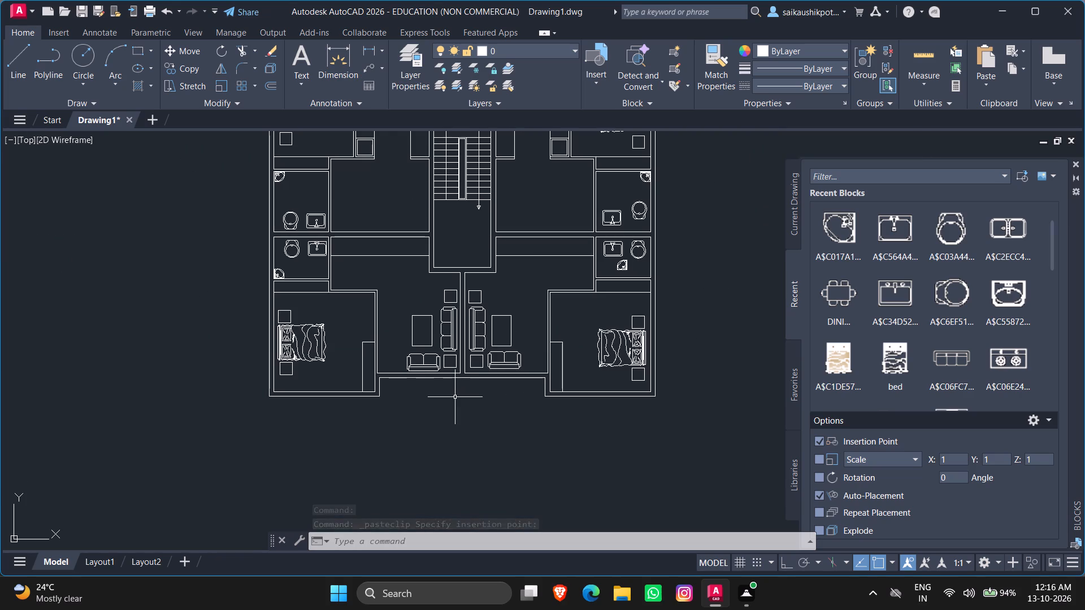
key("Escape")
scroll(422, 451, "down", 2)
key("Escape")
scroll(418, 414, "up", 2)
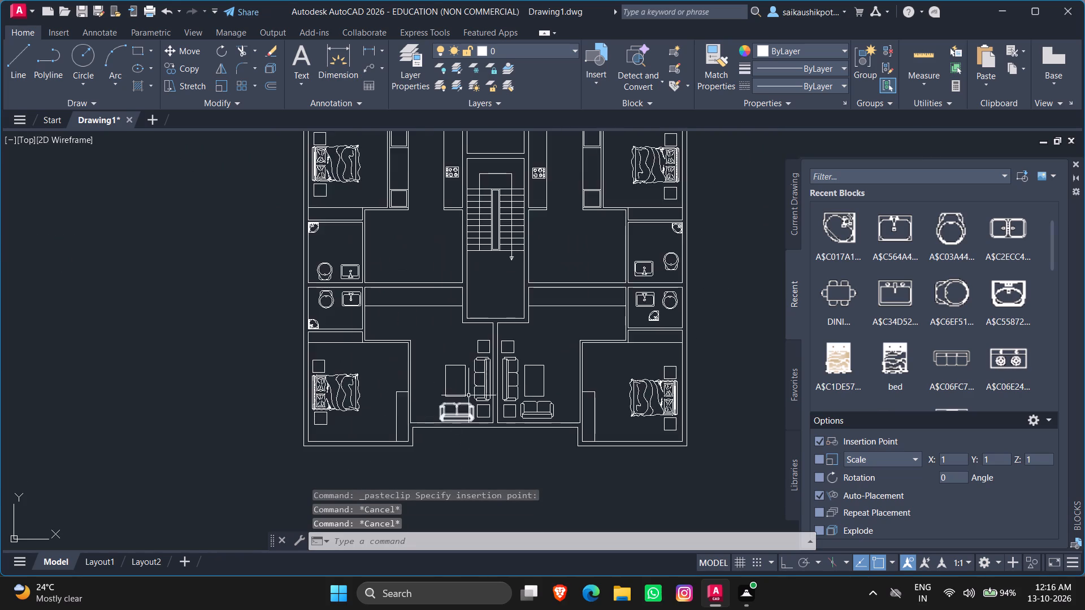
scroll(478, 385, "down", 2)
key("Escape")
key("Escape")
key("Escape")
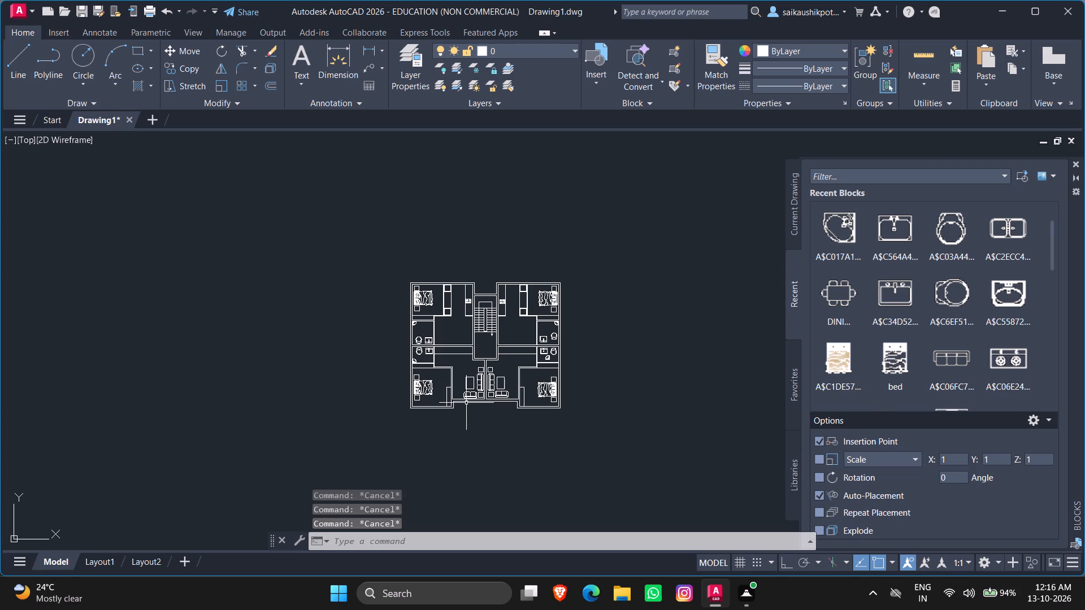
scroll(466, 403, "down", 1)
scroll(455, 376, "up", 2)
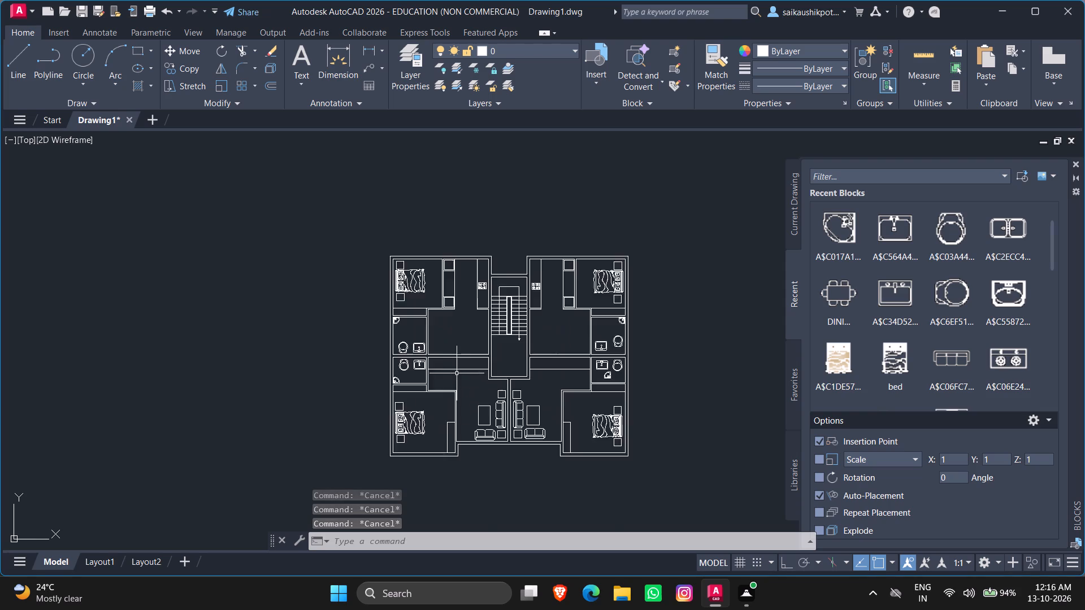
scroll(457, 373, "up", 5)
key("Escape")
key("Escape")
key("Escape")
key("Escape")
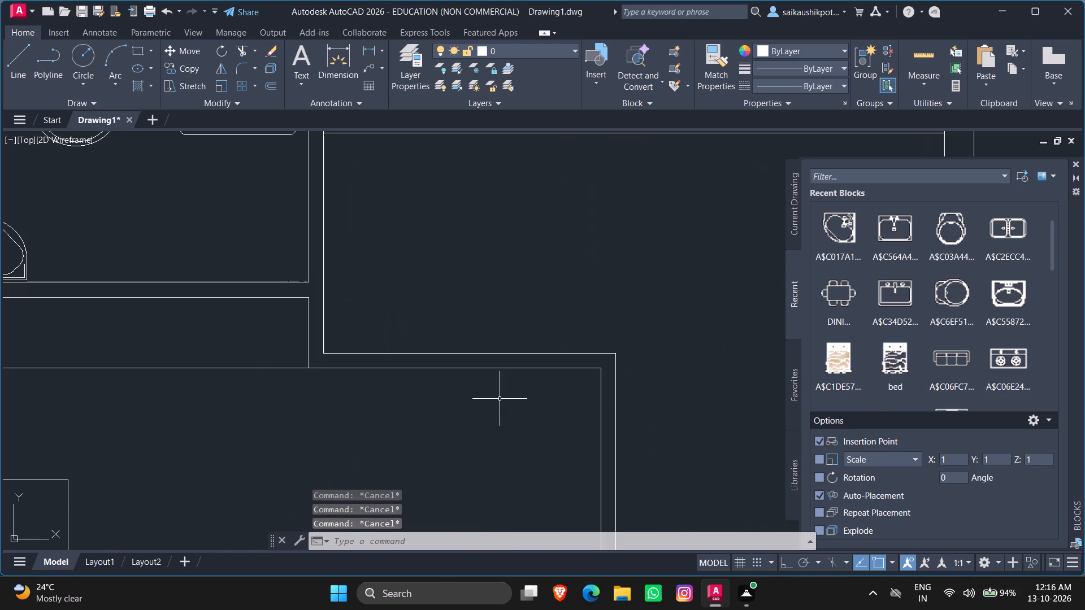
With Ortho on, draw a short vertical line crossing the lower-left bedroom's upper wall near its right-hand corner.
key("F8")
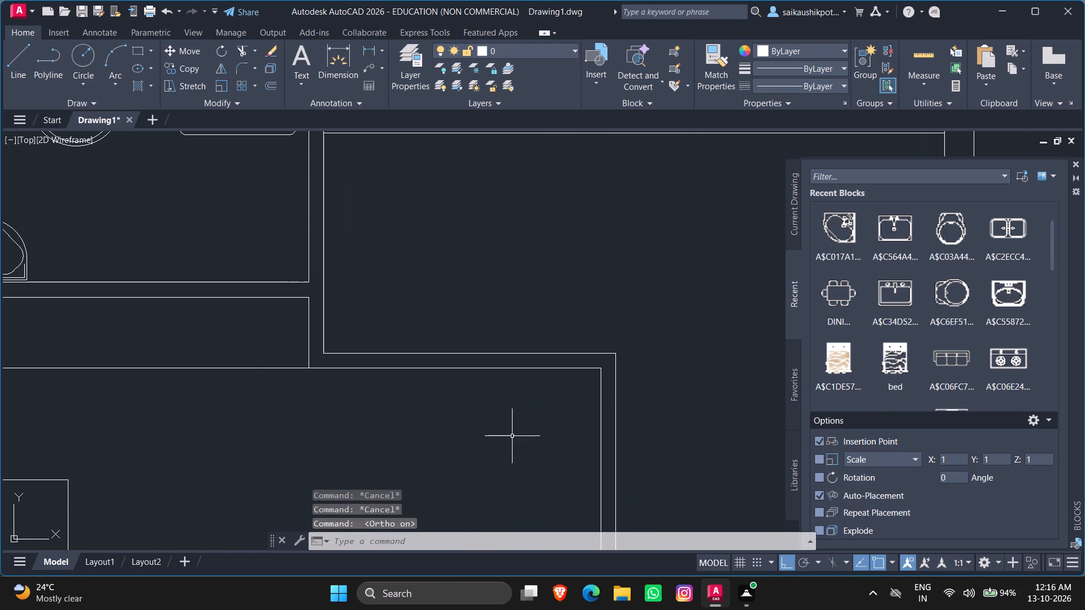
key("l")
key("Return")
scroll(543, 356, "up", 2)
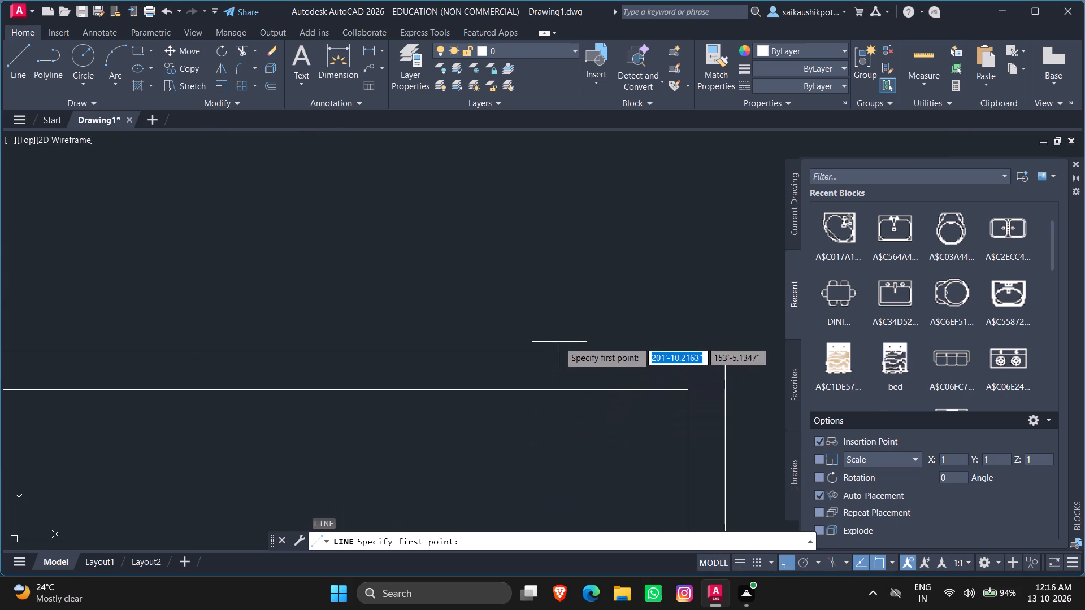
left_click(604, 330)
left_click(604, 464)
key("Escape")
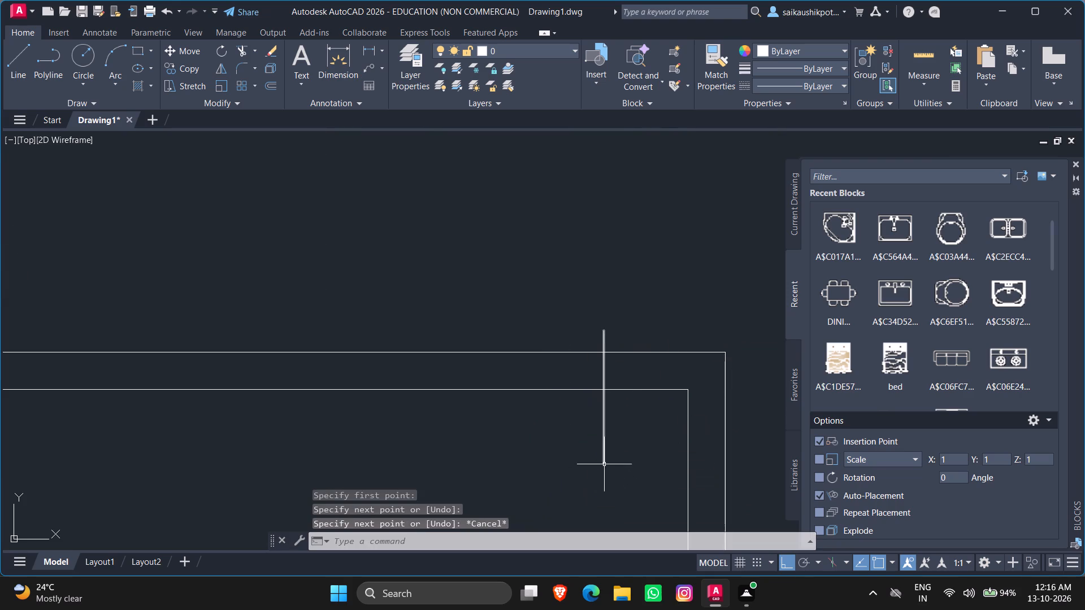
Trim both overhanging ends of the vertical line so it spans only the thickness of the bedroom wall.
type("TR")
key("Return")
key("Return")
left_click_drag(610, 428, 598, 431)
left_click(583, 435)
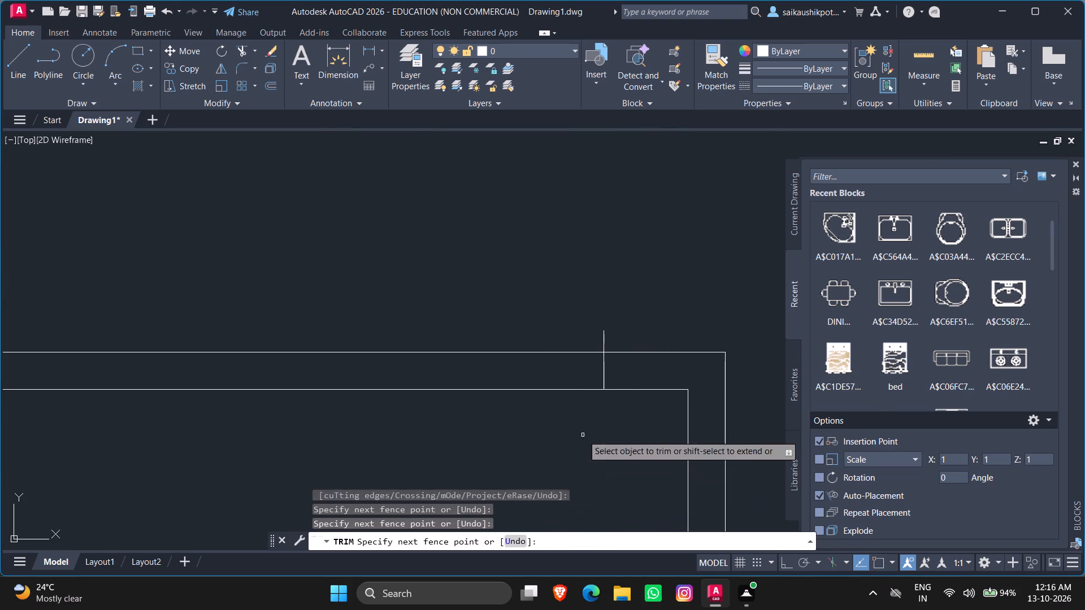
left_click_drag(613, 339, 604, 339)
left_click(581, 339)
key("Escape")
key("Escape")
Offset the short jamb line 4' to the left along the bedroom's upper wall to mark the doorway width.
key("o")
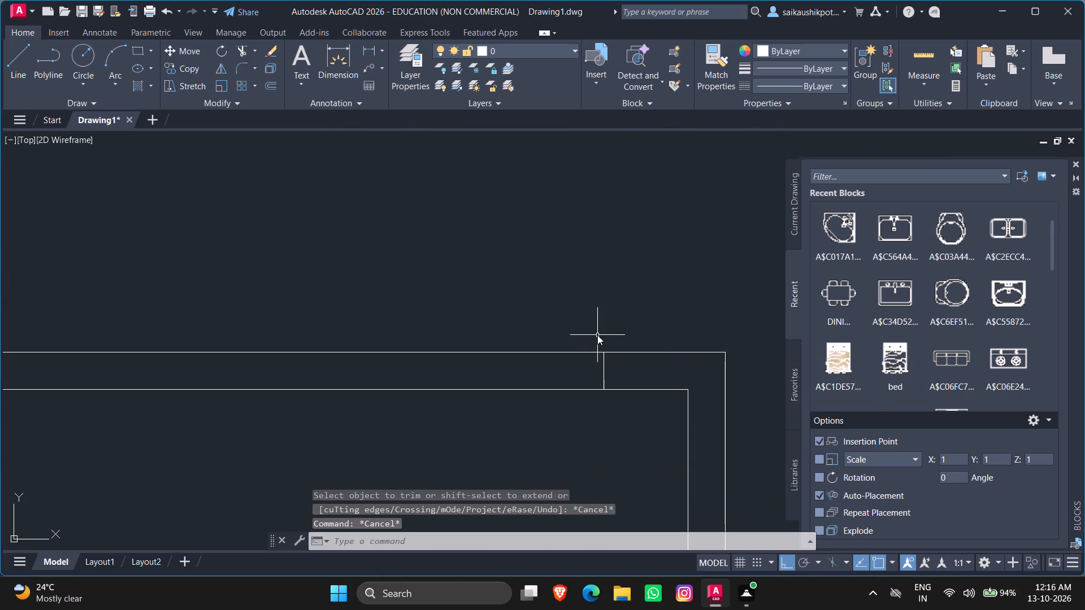
key("Return")
type("4'")
key("Return")
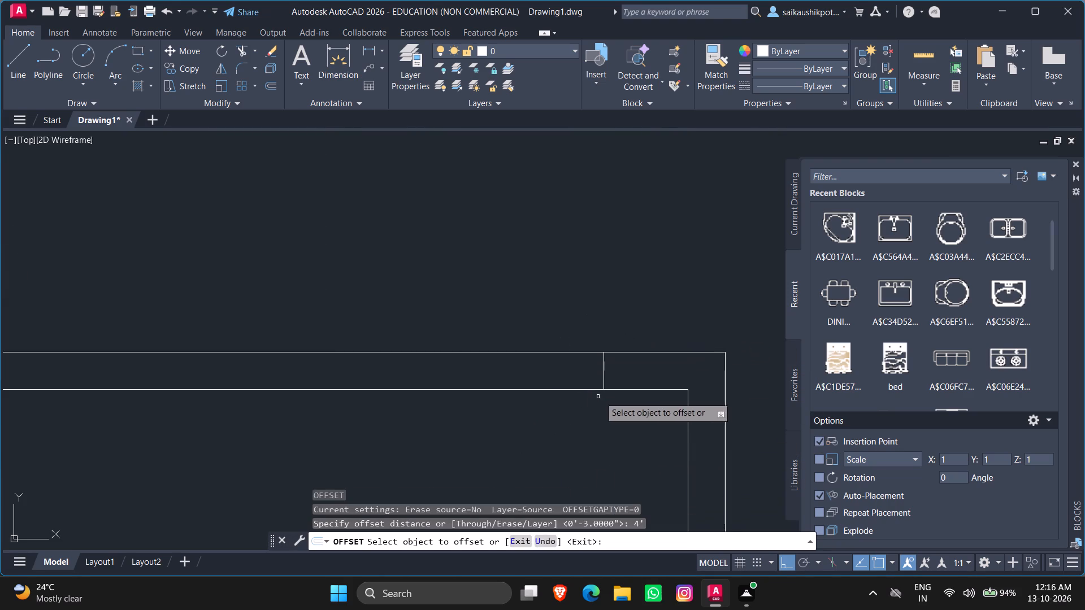
left_click(604, 375)
scroll(374, 386, "down", 3)
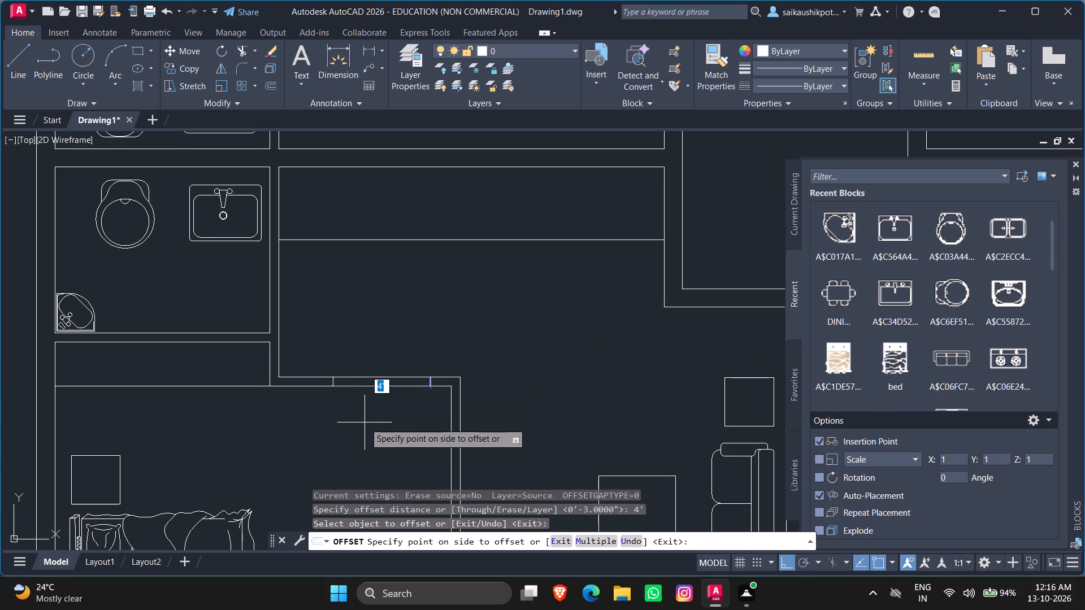
left_click(364, 422)
key("Escape")
key("Escape")
Trim both wall lines between the two jamb lines to open the lower-left bedroom's doorway.
type("TR")
key("Return")
key("Return")
left_click_drag(370, 420, 374, 393)
left_click(377, 355)
left_click_drag(368, 407, 368, 420)
key("Escape")
key("Escape")
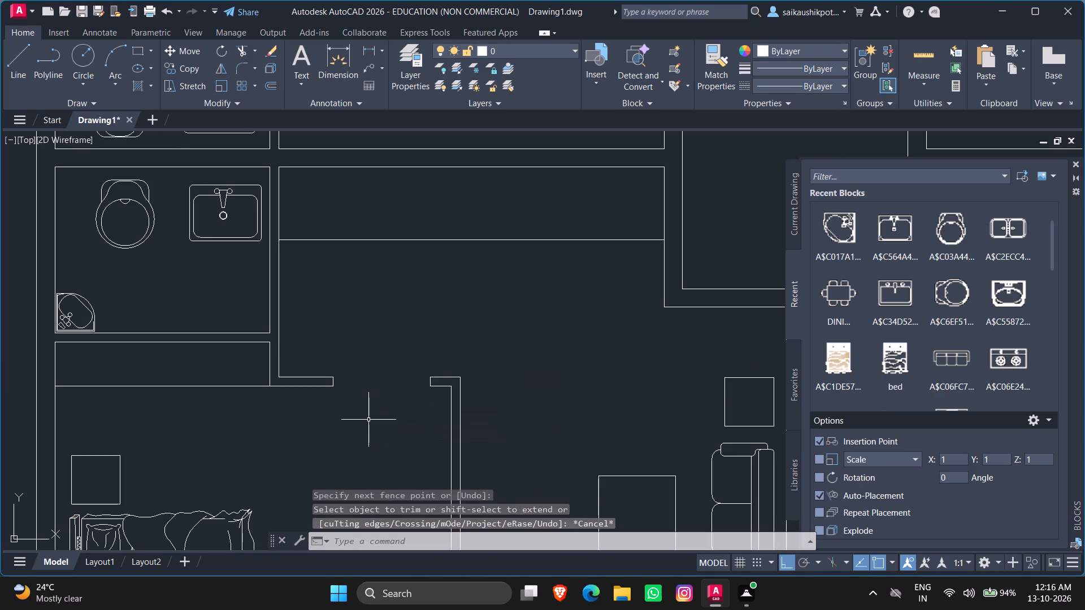
key("Escape")
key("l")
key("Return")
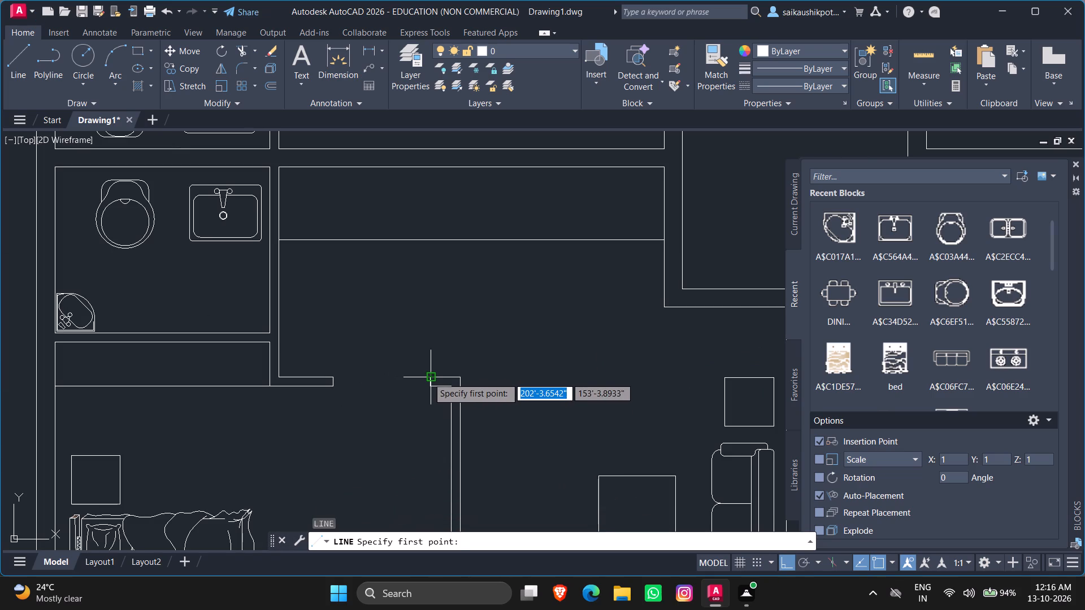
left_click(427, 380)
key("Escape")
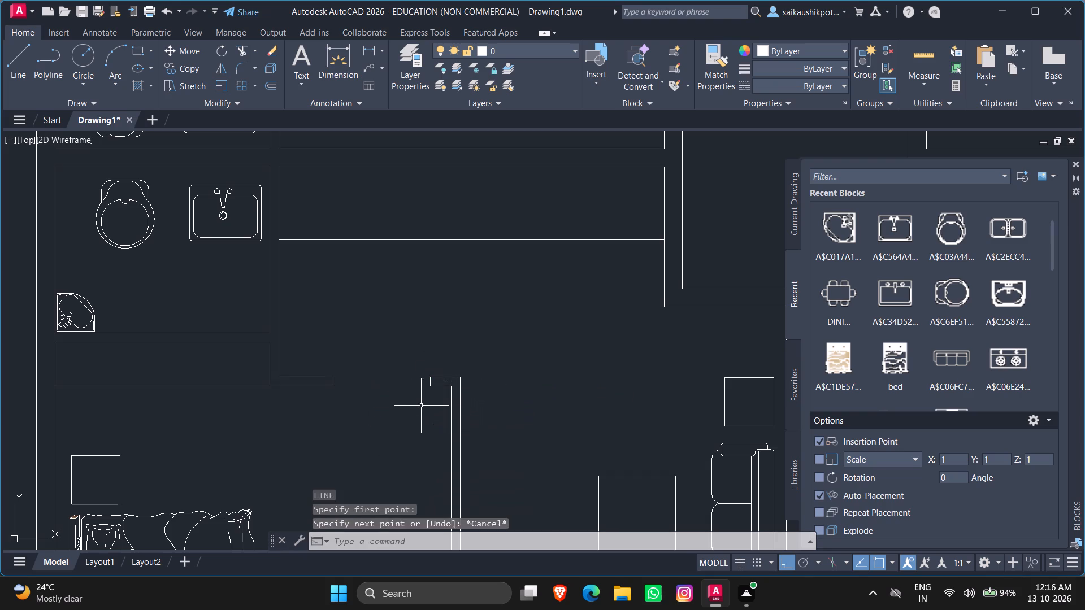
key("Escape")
Draw a 4' by 2" door leaf extending down into the bedroom from the upper corner of the doorway's right-hand jamb.
key("l")
key("Return")
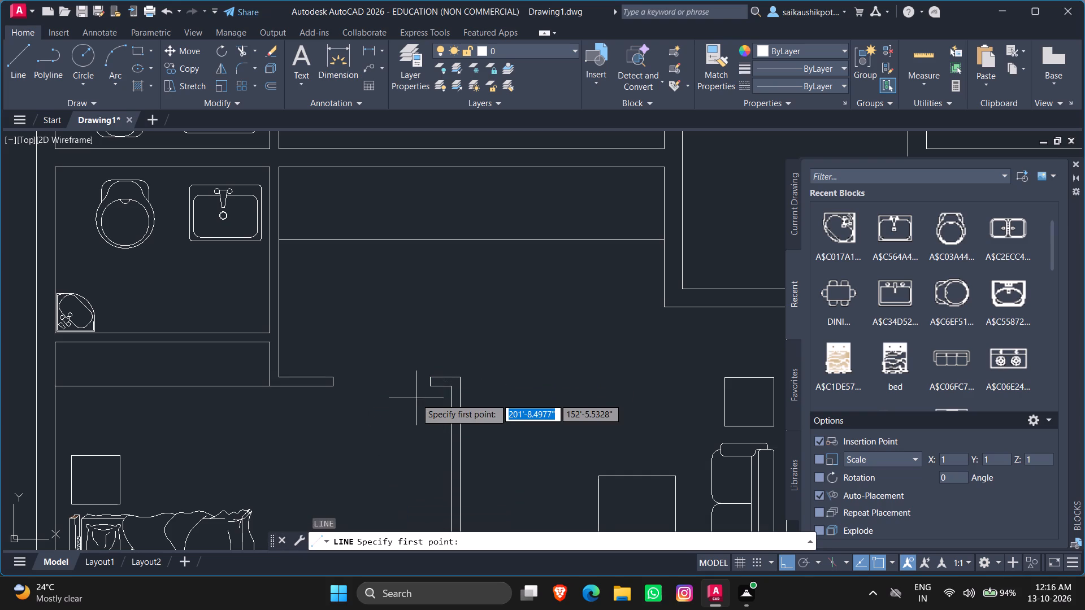
left_click(427, 378)
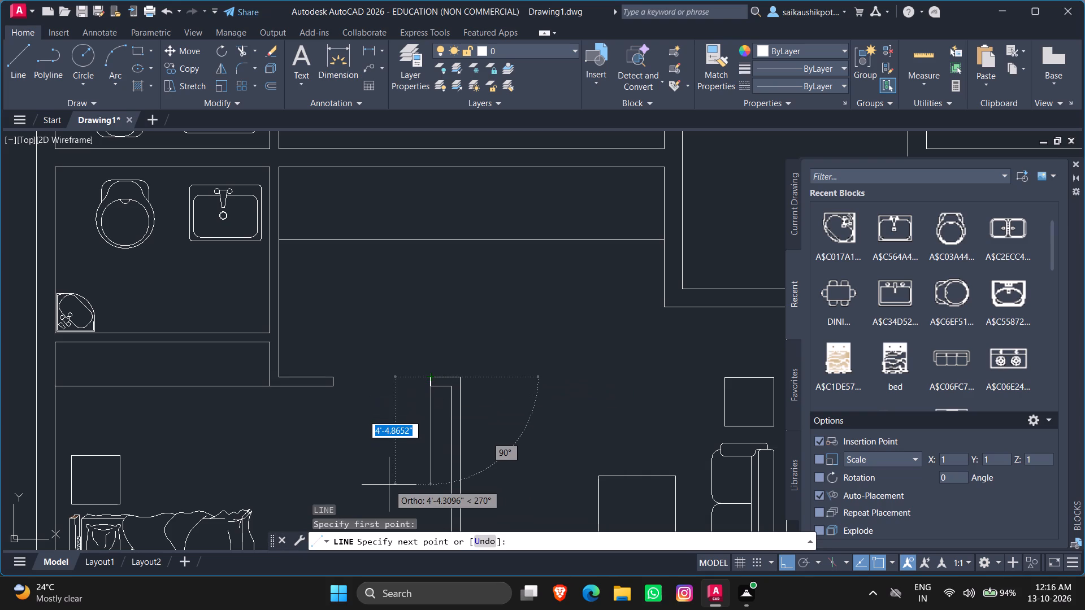
type("4'")
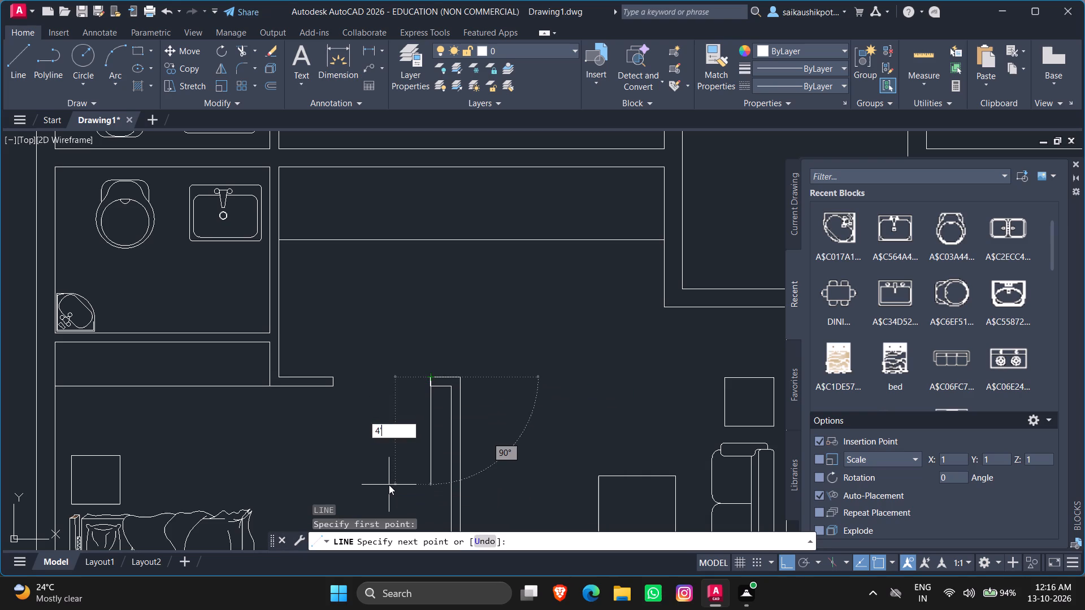
key("Return")
type("2\"")
key("Return")
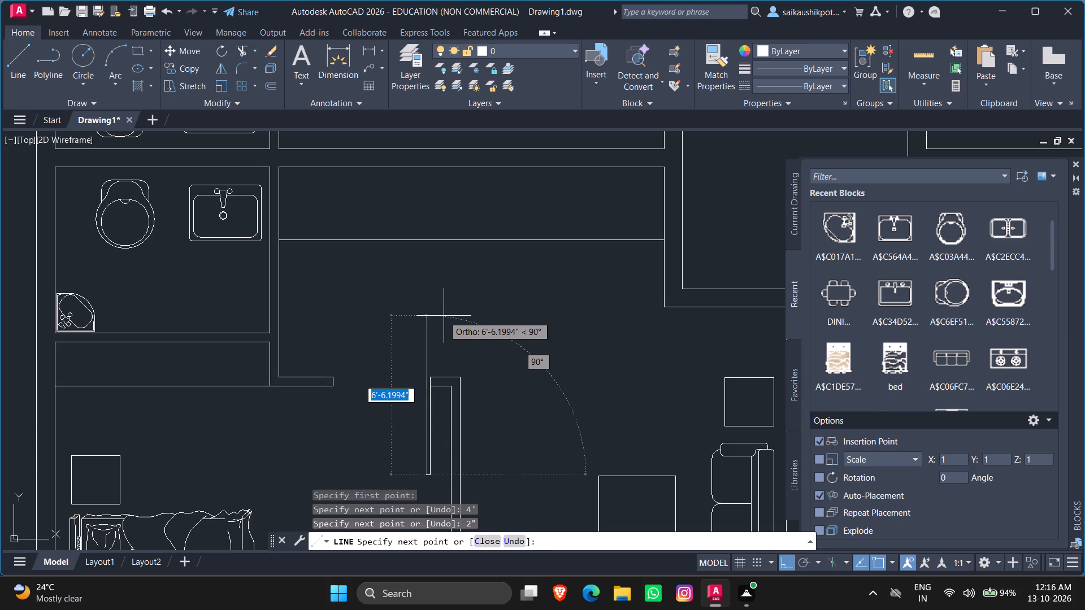
type("4'")
key("Return")
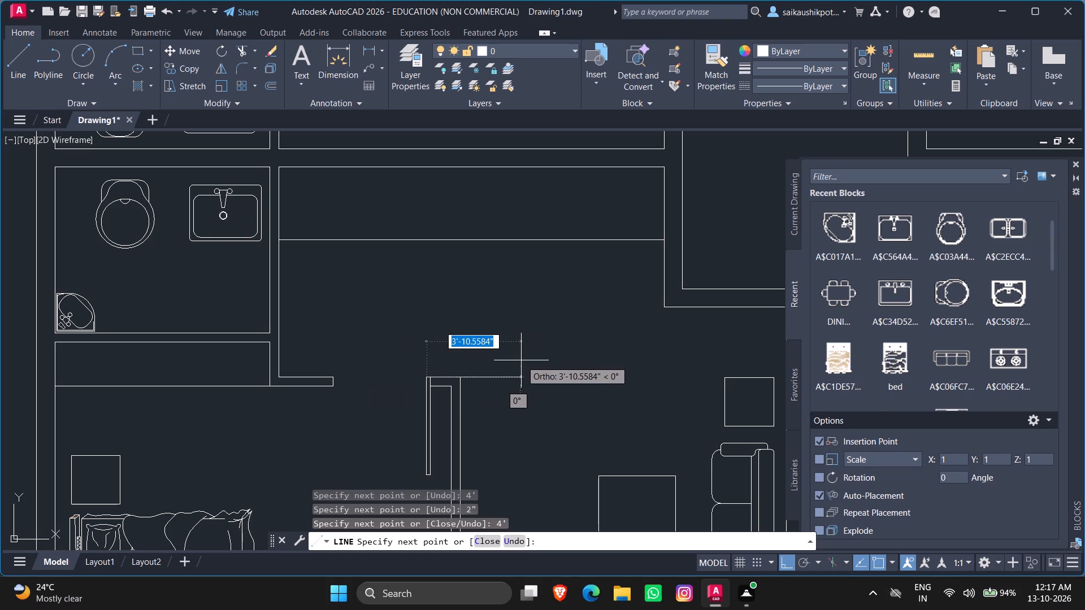
key("2")
key("shift+quotedbl")
key("Return")
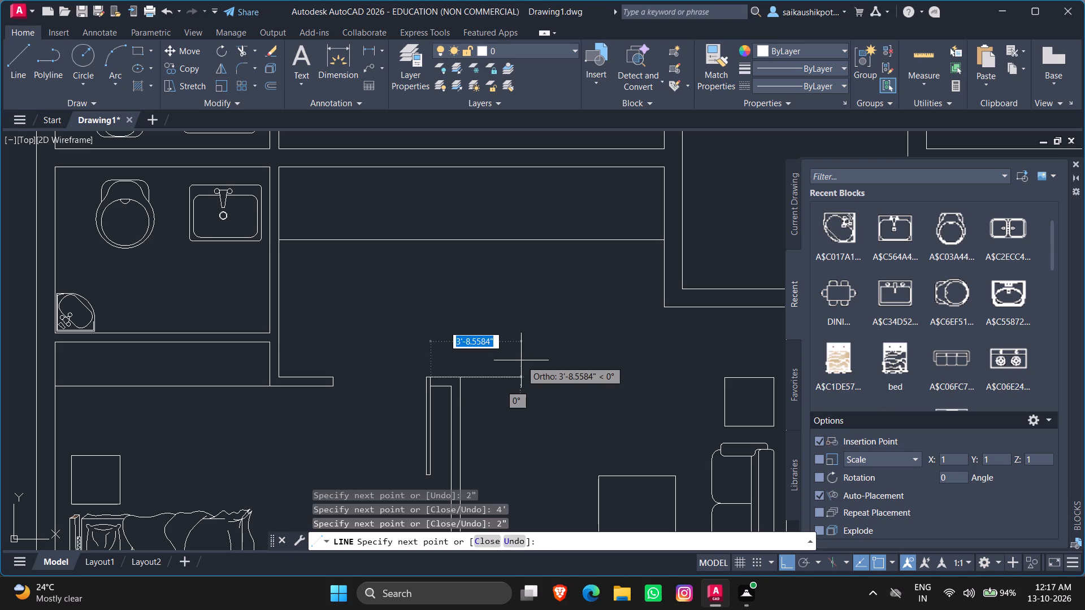
key("Escape")
Draw a three-point door-swing arc from the left jamb's upper corner to the lower end of the bedroom door leaf.
scroll(472, 340, "down", 1)
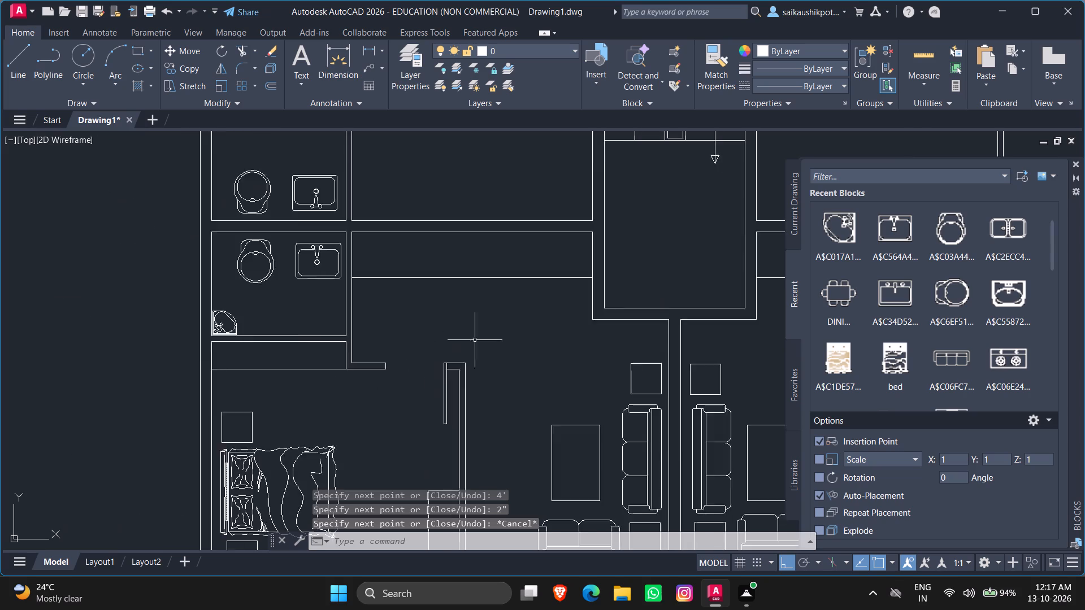
scroll(475, 340, "down", 1)
scroll(452, 388, "up", 1)
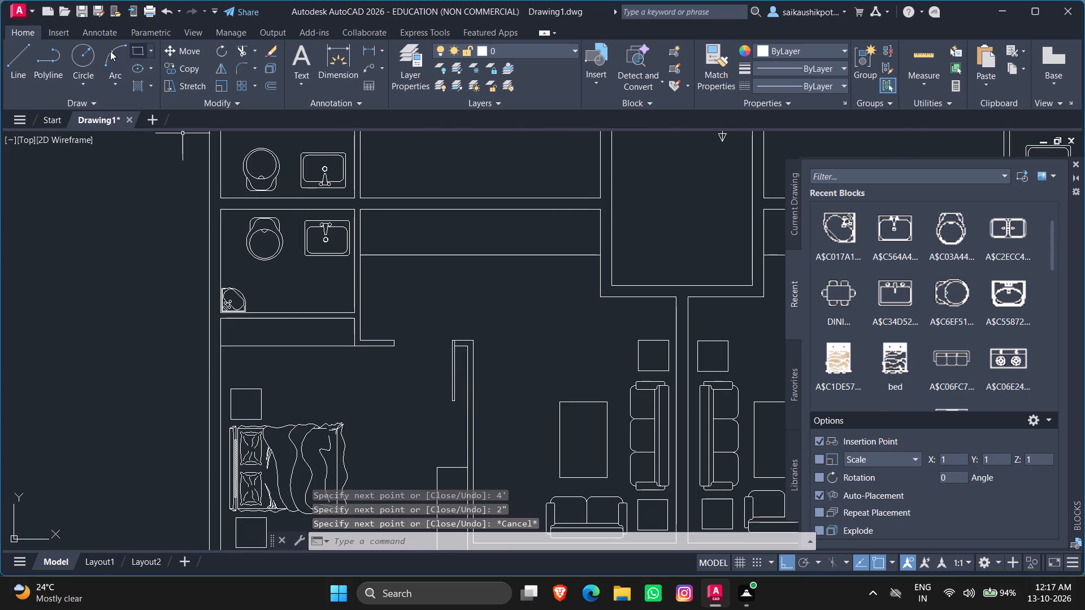
left_click(107, 50)
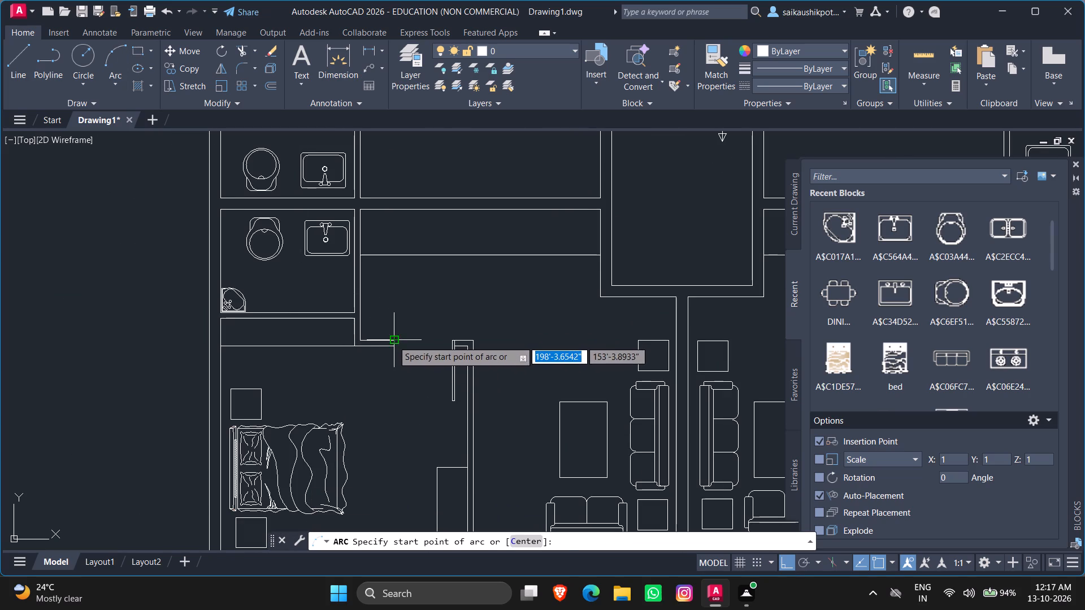
left_click(393, 341)
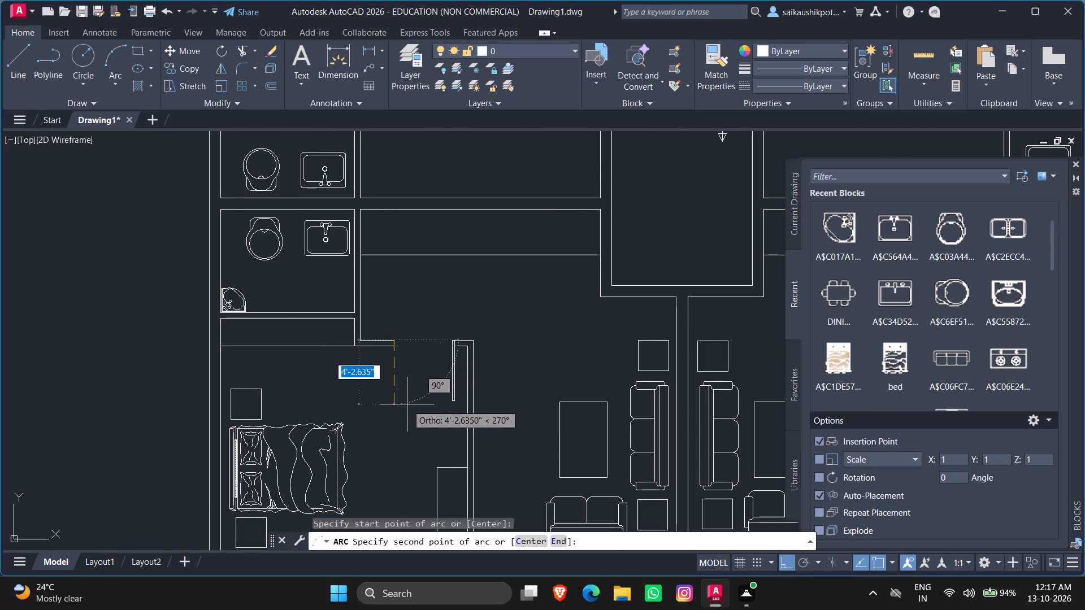
key("F8")
scroll(405, 389, "up", 2)
left_click(426, 386)
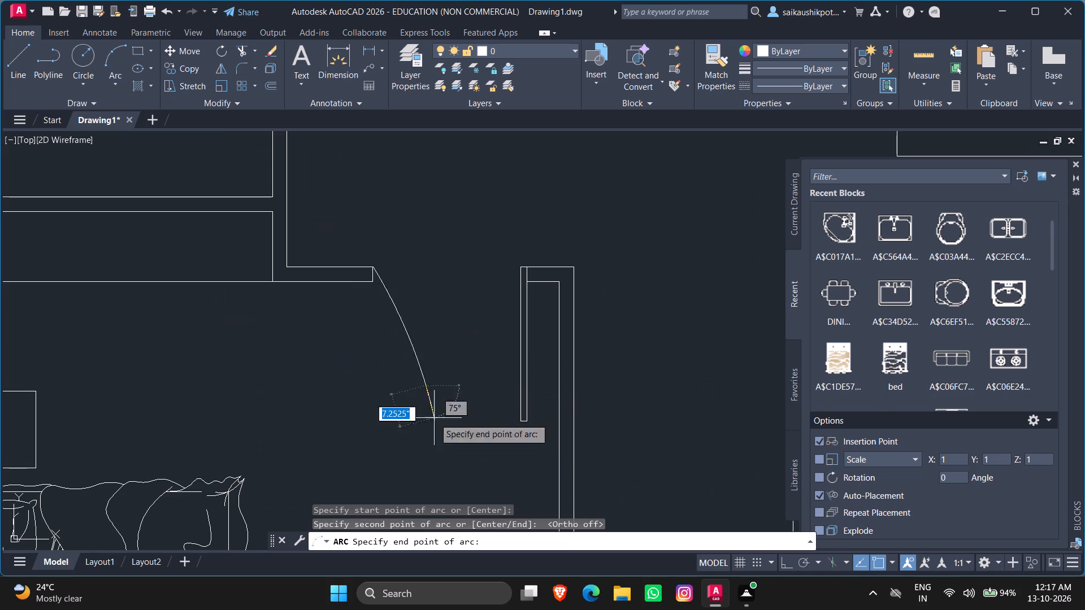
left_click(522, 422)
left_click(461, 389)
left_click(435, 417)
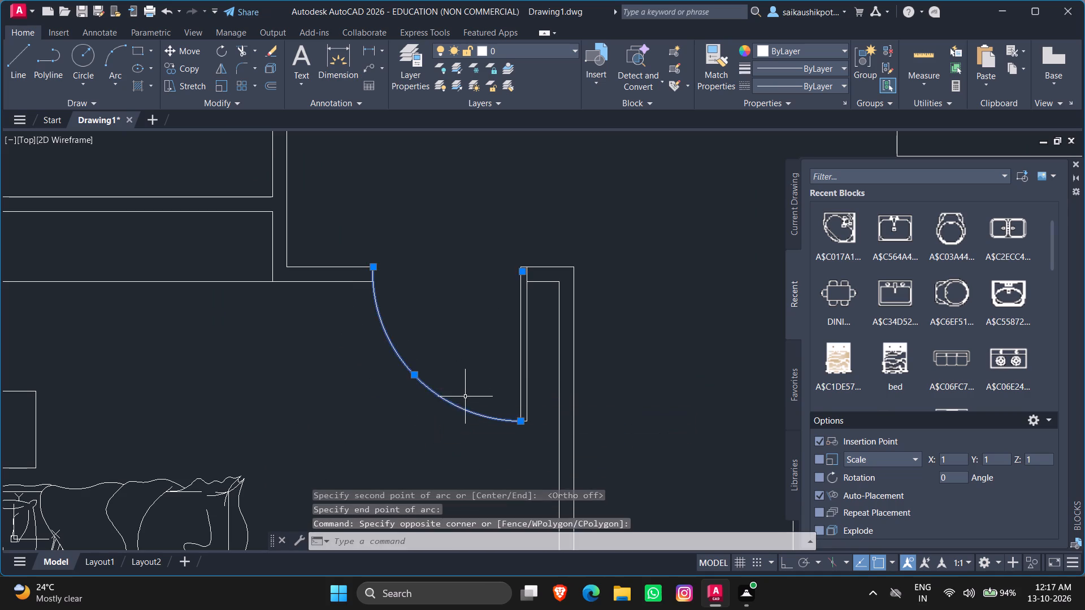
key("Escape")
Draw a horizontal line about 1' long across the lower-left bathroom's right-hand wall, just above its bottom corner.
scroll(465, 396, "down", 3)
scroll(407, 322, "up", 4)
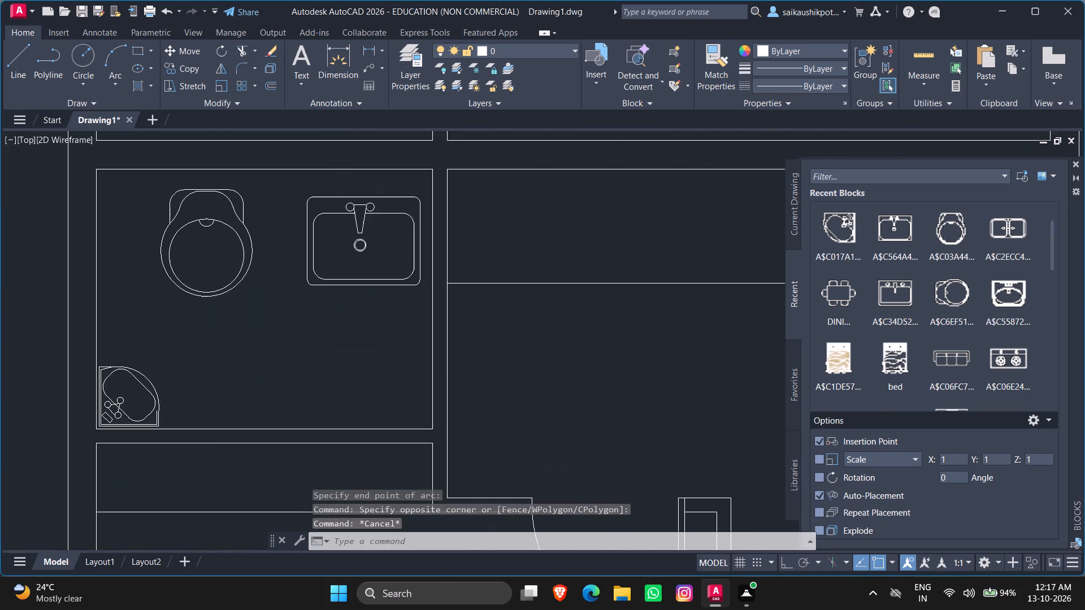
scroll(426, 319, "down", 1)
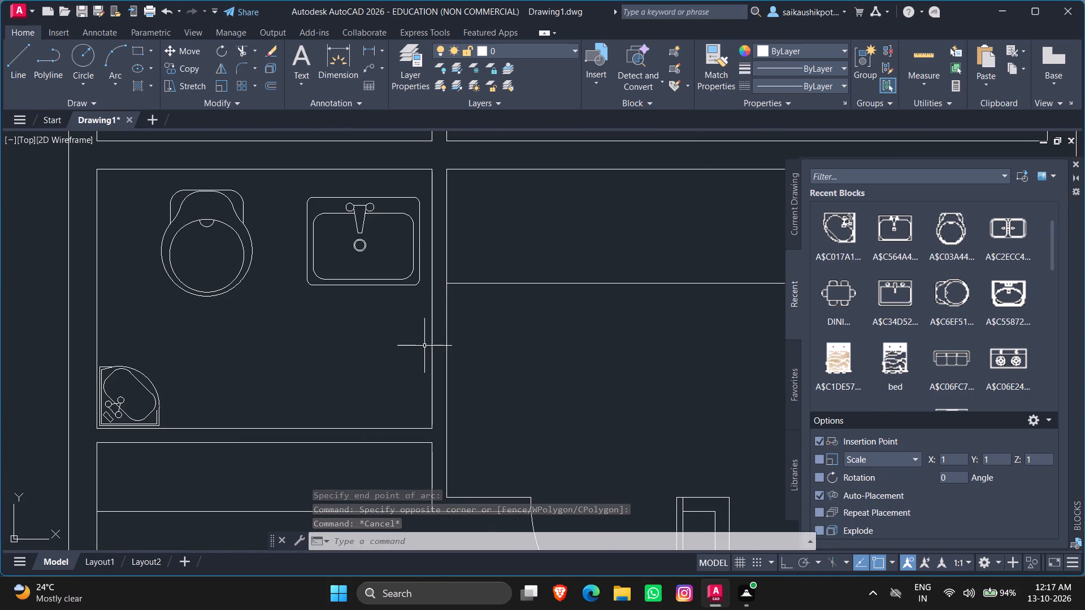
scroll(439, 397, "up", 1)
key("l")
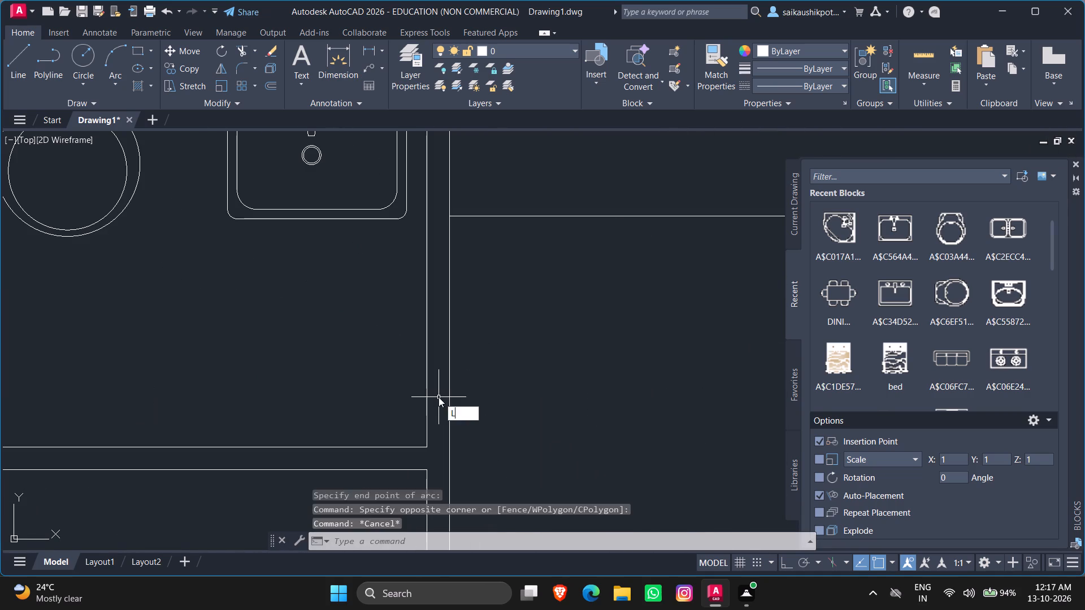
key("Return")
key("F8")
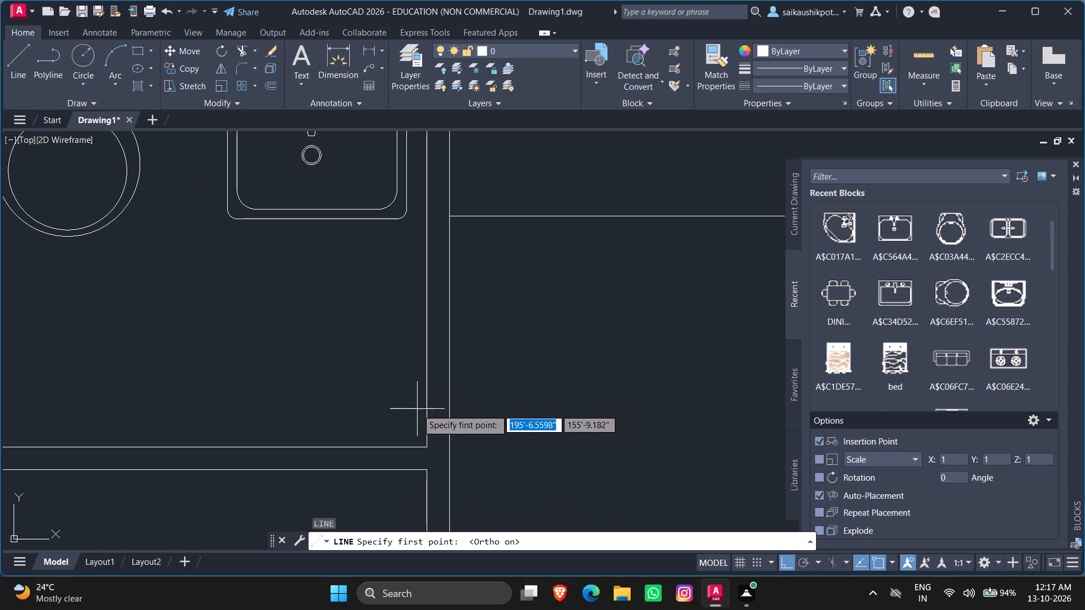
left_click(415, 418)
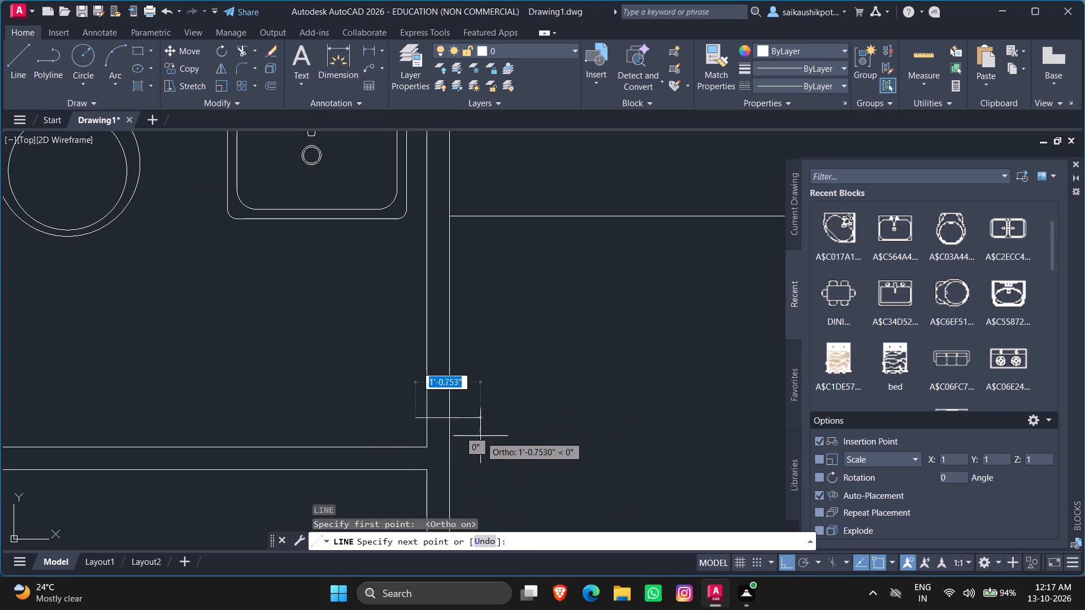
left_click(485, 432)
key("Escape")
Trim both overhanging ends of the horizontal line so it spans only the thickness of the bathroom wall.
type("TR")
key("Return")
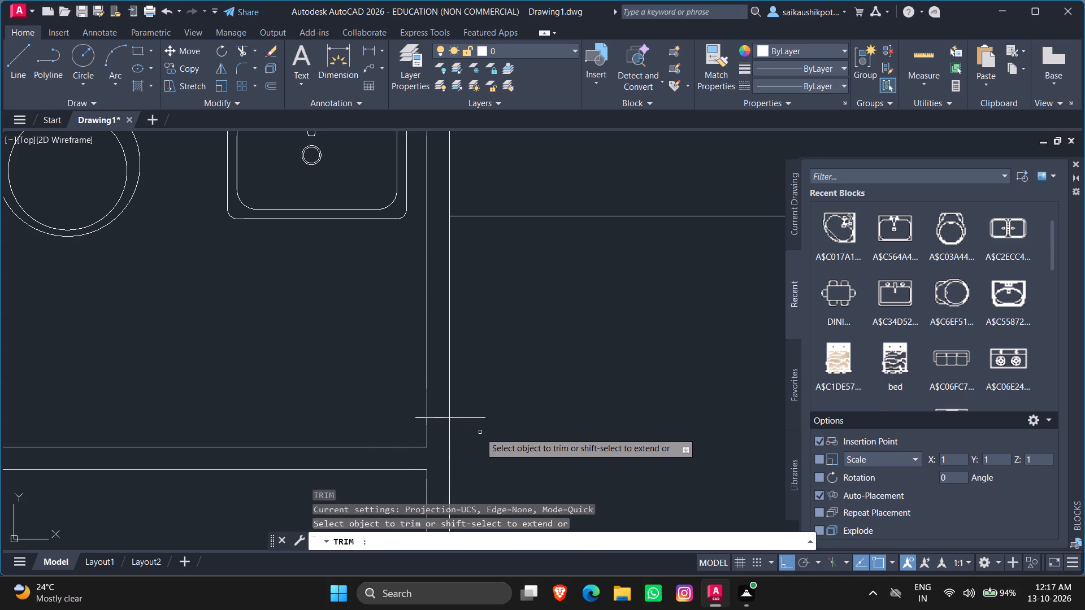
key("Return")
left_click(477, 426)
left_click(475, 416)
left_click(420, 417)
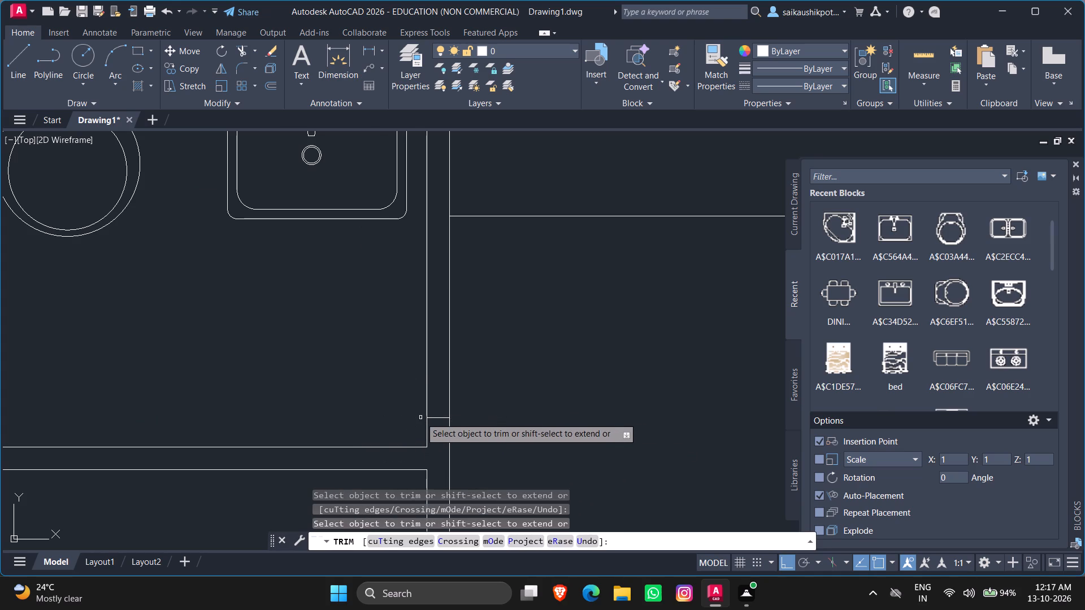
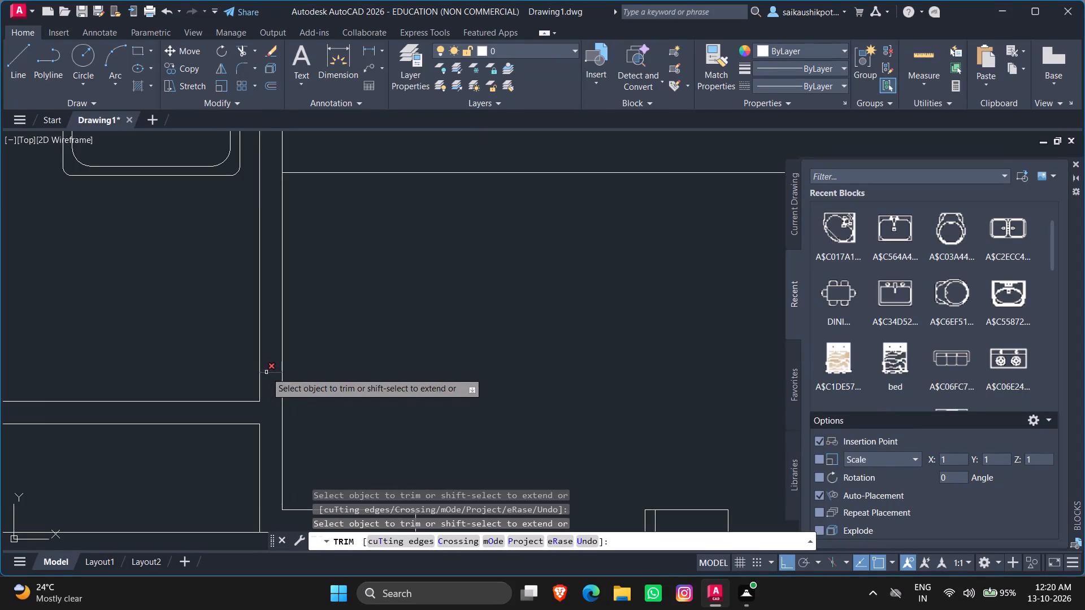
Offset the short horizontal line in the lower-left bathroom's right-hand wall 3' upward to mark the doorway's upper jamb.
key("Escape")
key("Escape")
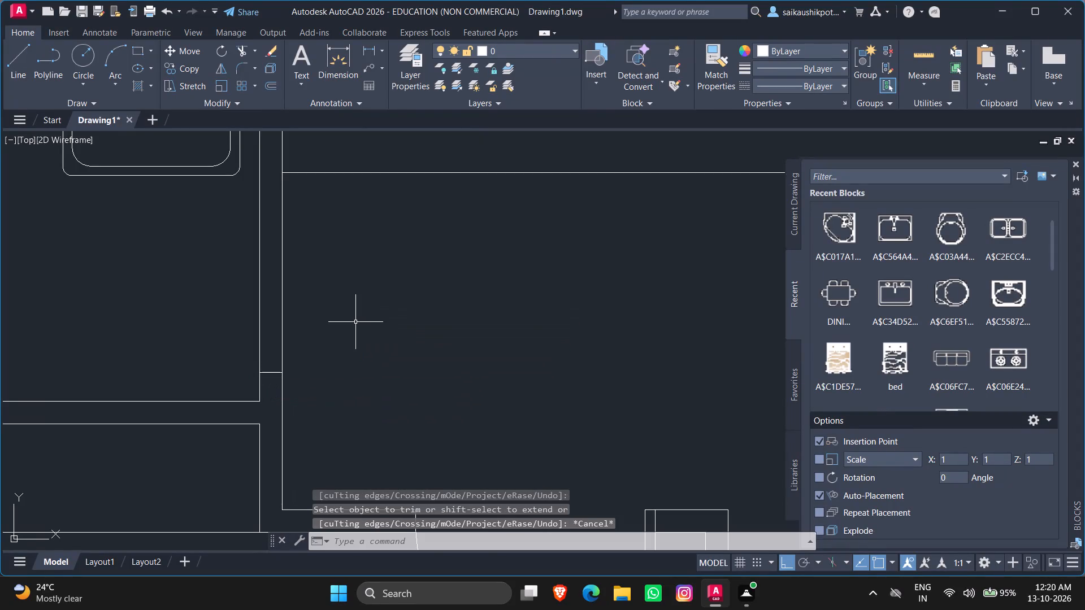
key("o")
key("Return")
type("3'")
key("Return")
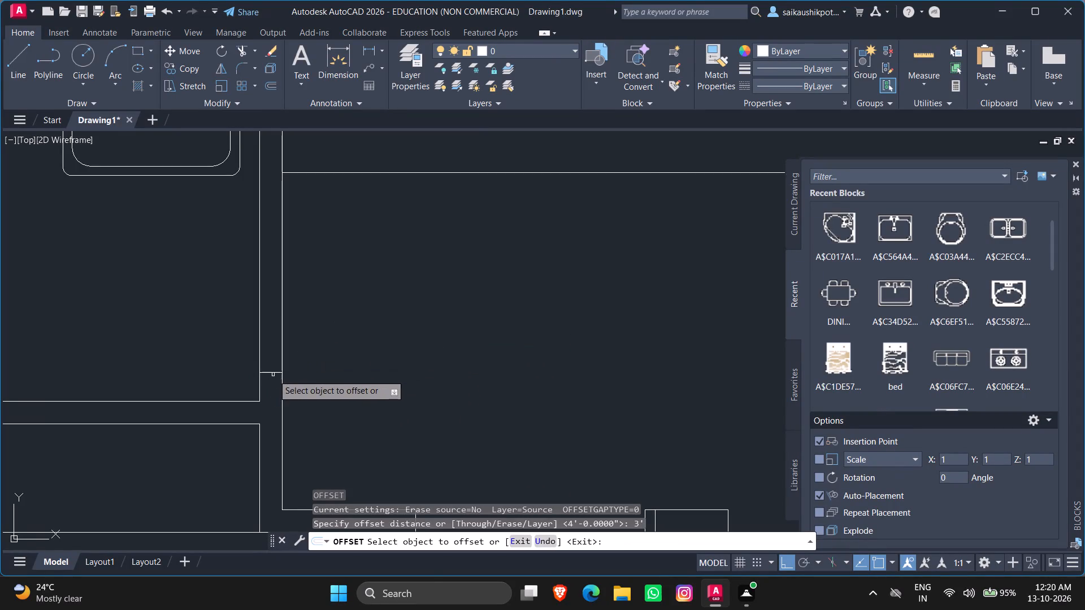
left_click(272, 373)
left_click(289, 316)
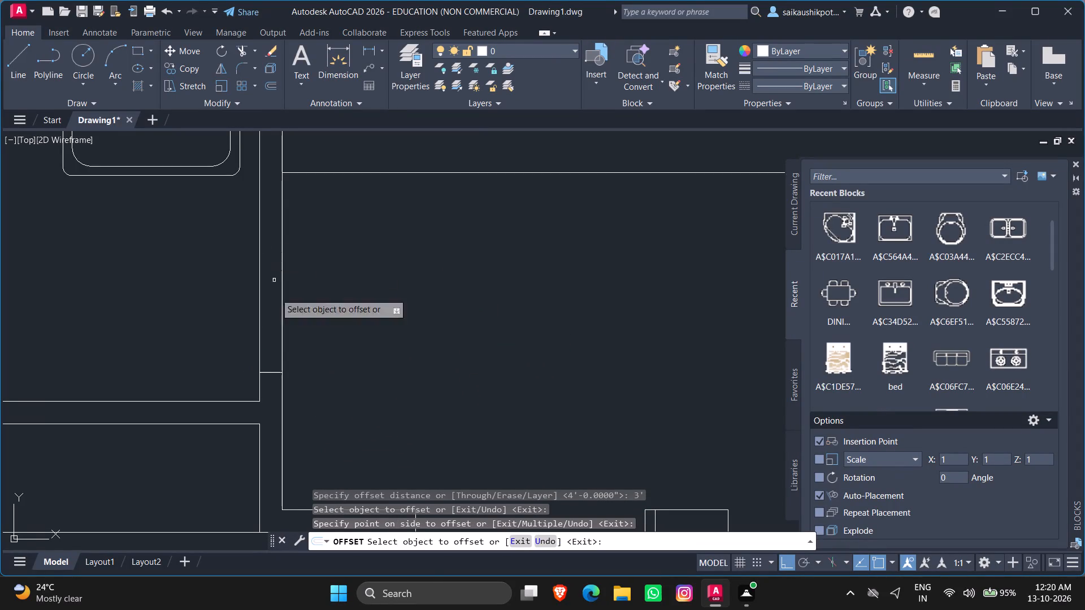
left_click(267, 372)
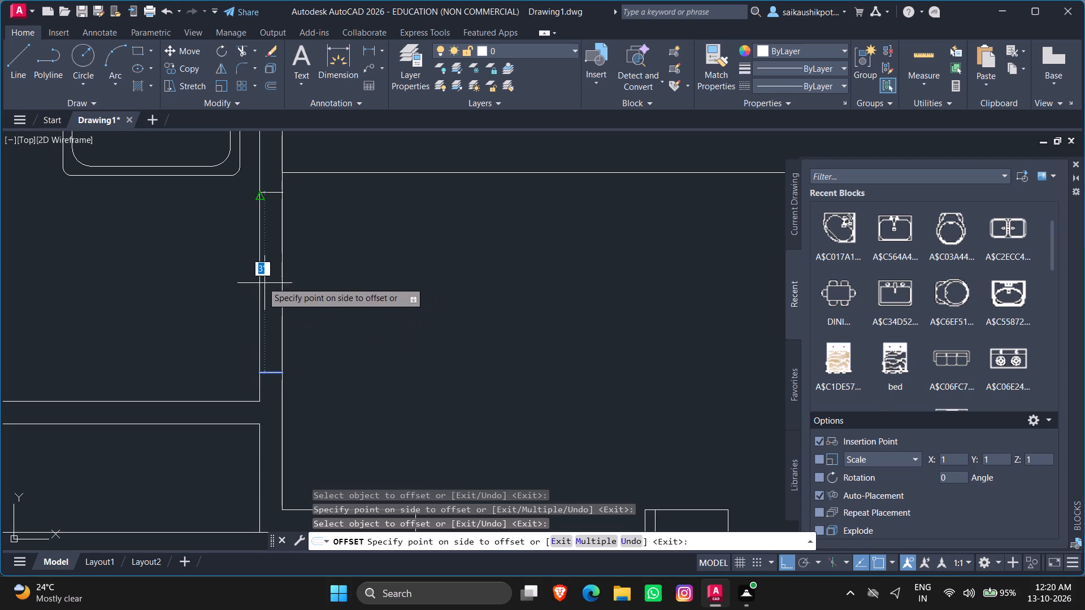
left_click(249, 273)
key("Escape")
key("Escape")
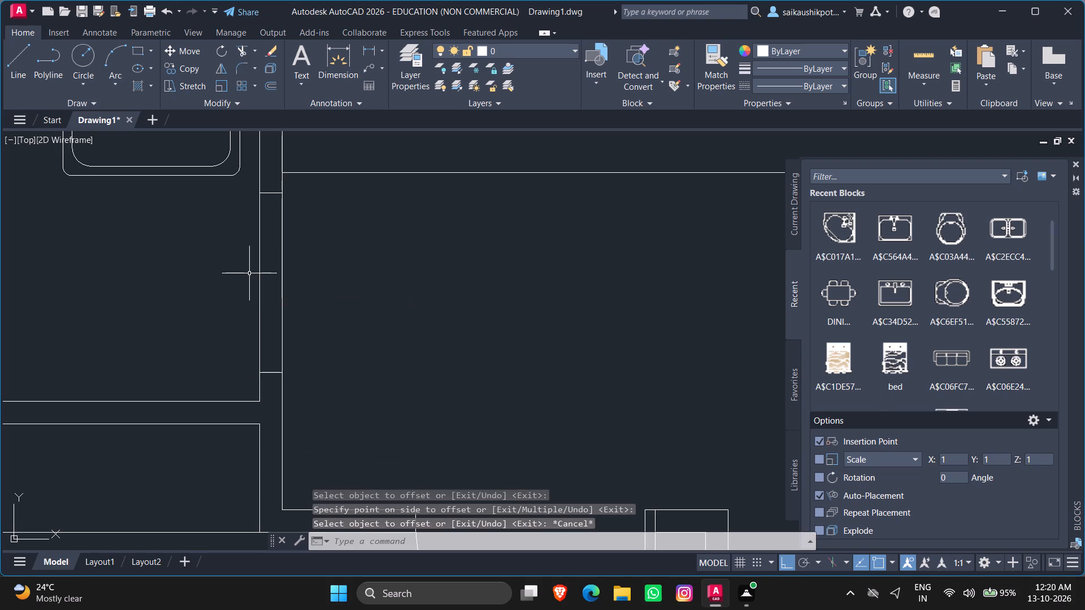
Trim both wall lines between the two jamb lines to open the 3' bathroom doorway.
type("TR")
key("Return")
key("Return")
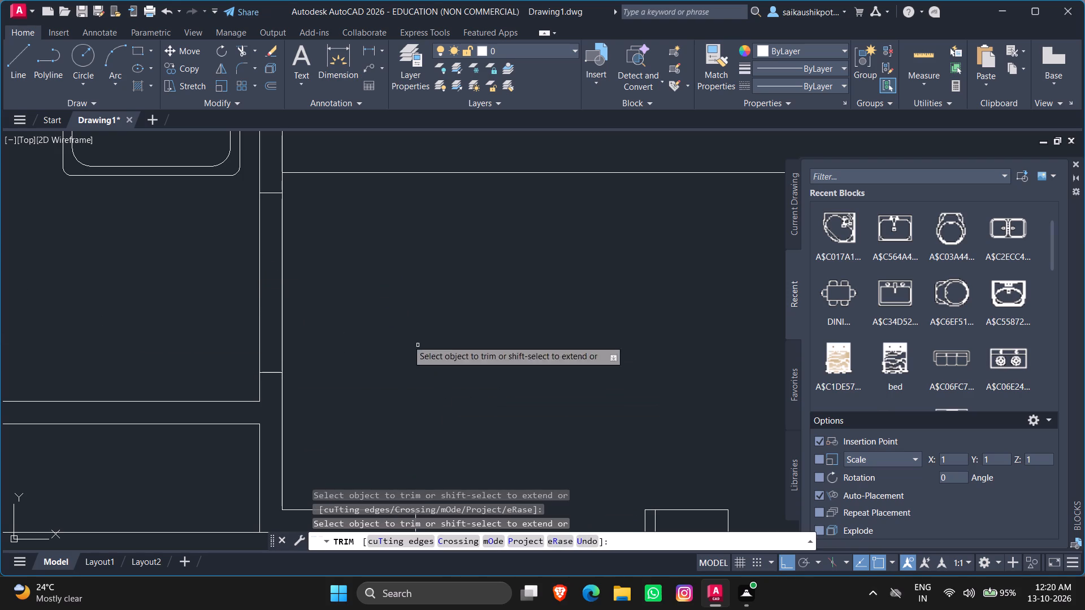
left_click(325, 303)
left_click(166, 273)
scroll(313, 281, "down", 3)
scroll(315, 297, "up", 1)
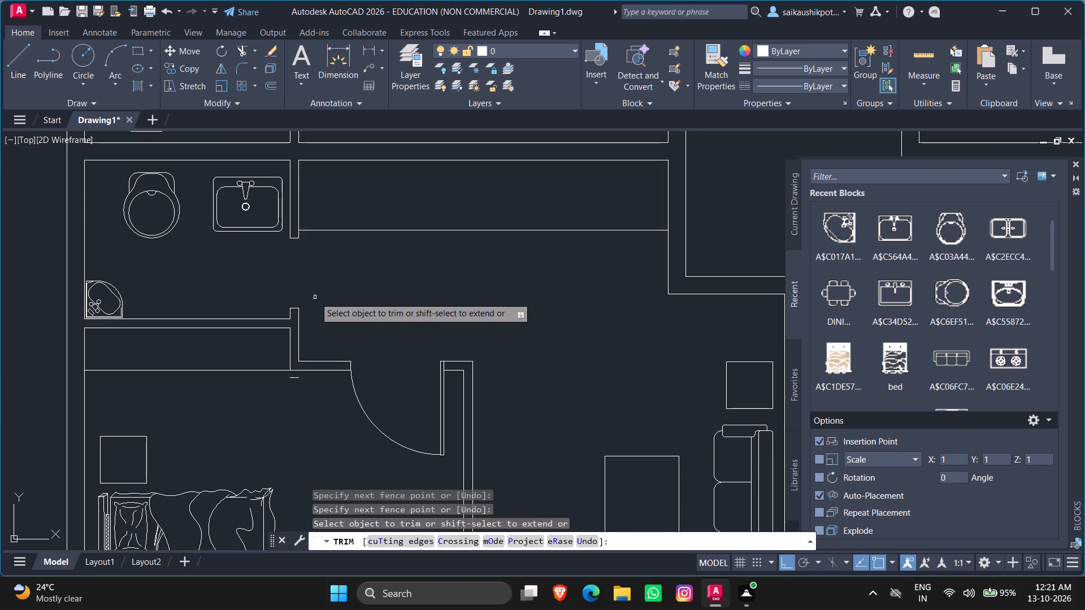
key("Escape")
key("Escape")
Draw a 3' by 2" door leaf extending left into the bathroom from the right-hand corner of the doorway's lower jamb.
key("l")
key("Return")
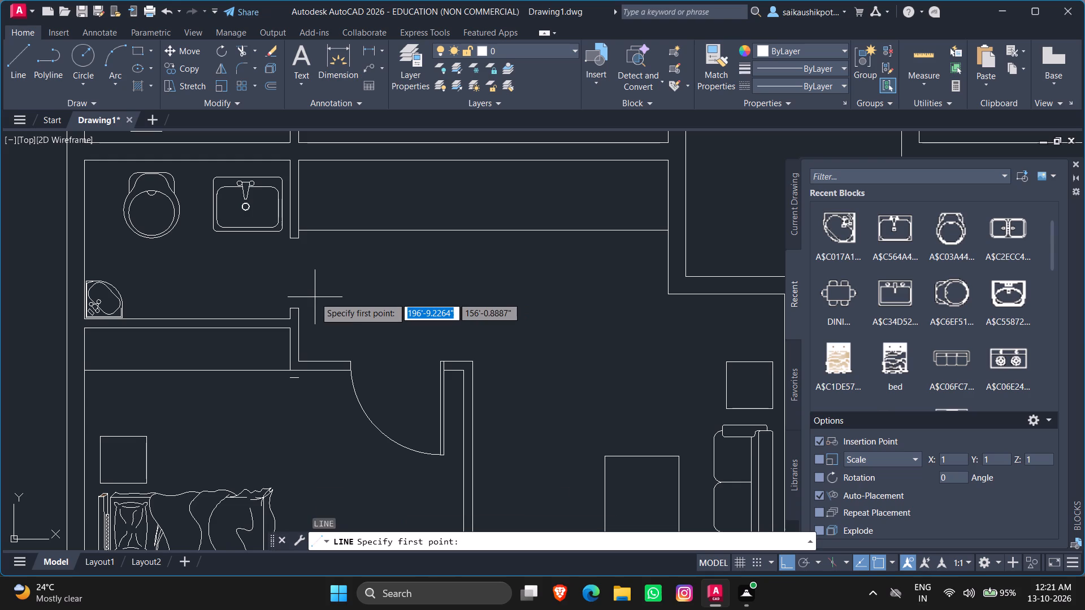
scroll(293, 311, "up", 2)
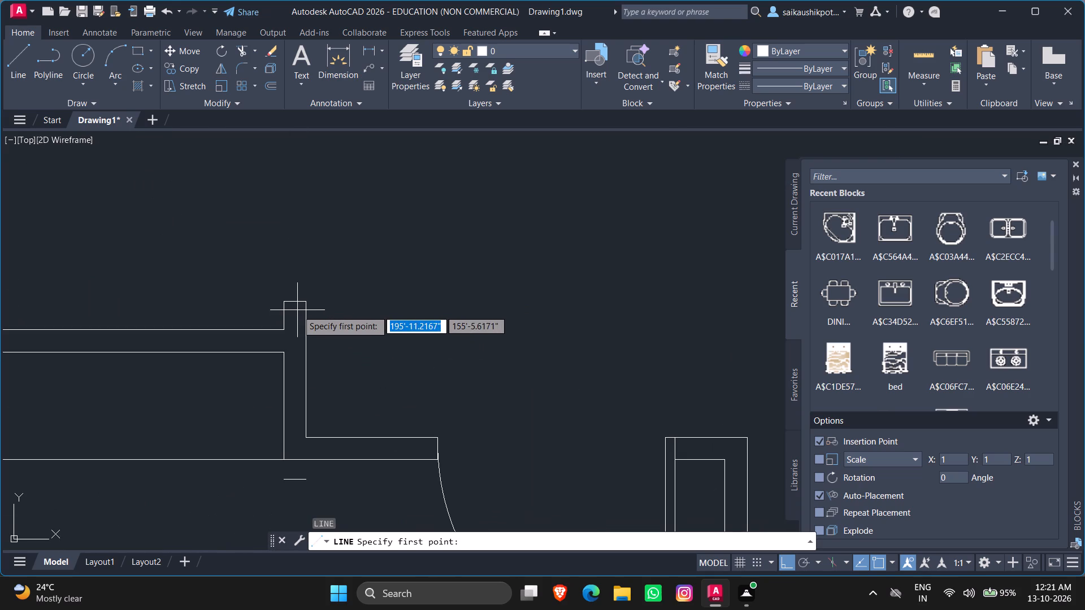
left_click_drag(308, 298, 301, 299)
type("3'")
key("Return")
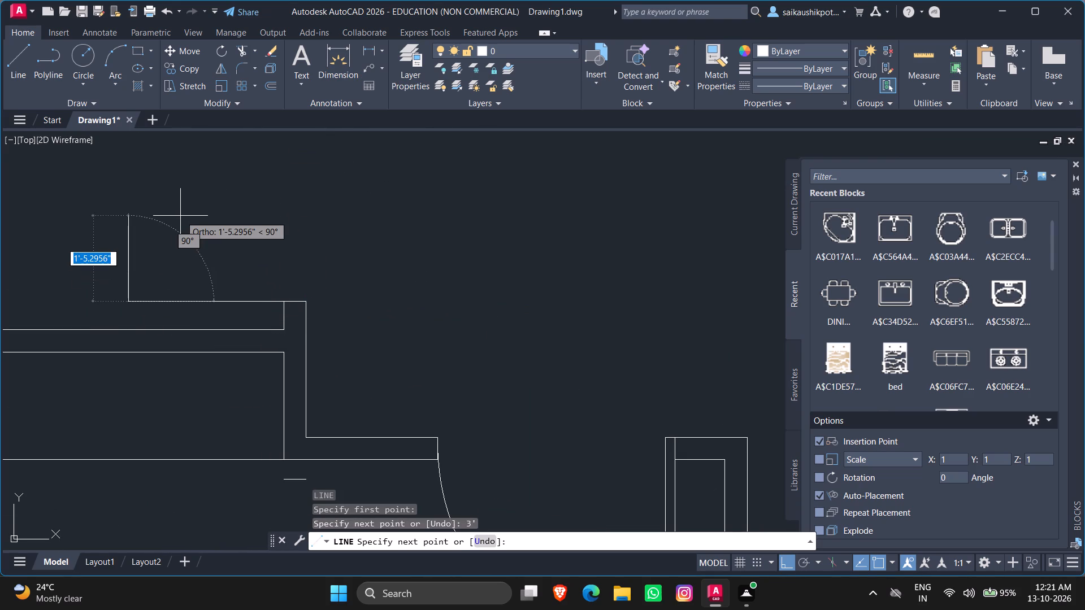
type("2\"")
key("Return")
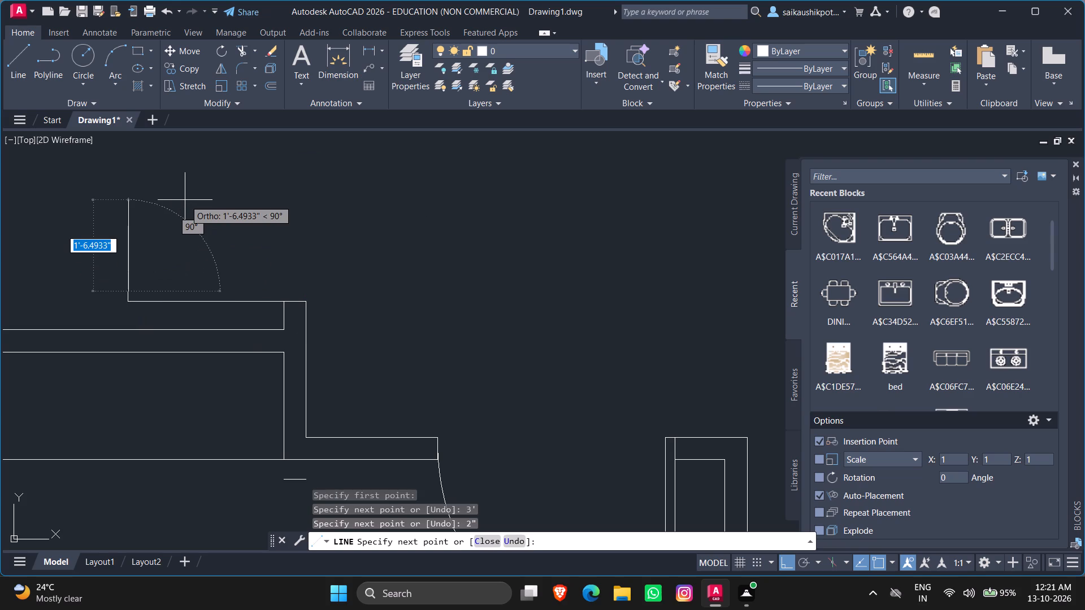
type("3'")
key("Return")
scroll(282, 322, "up", 2)
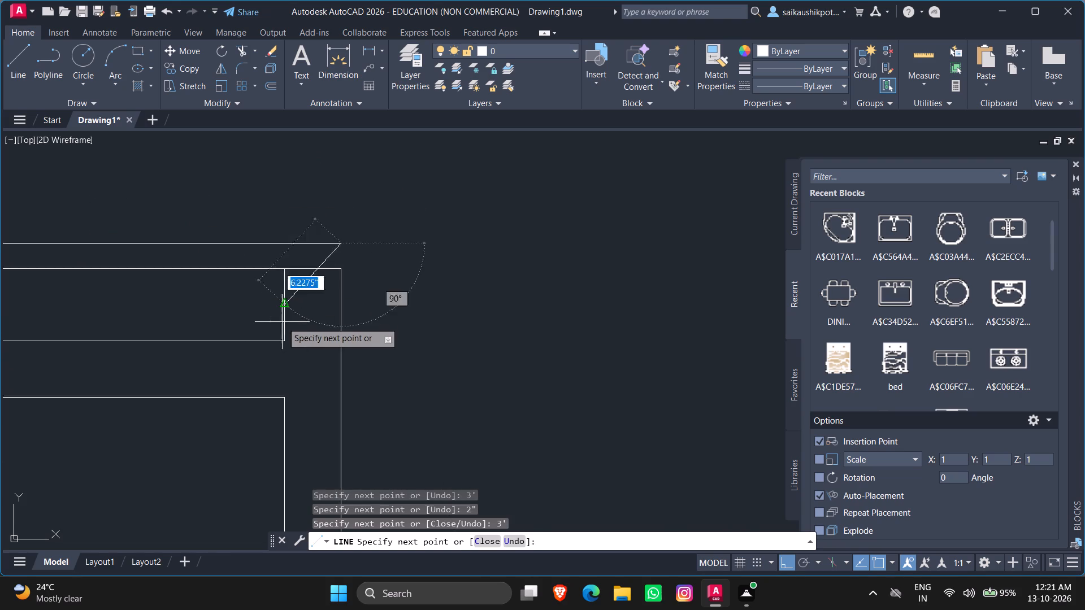
scroll(282, 322, "up", 2)
left_click(427, 182)
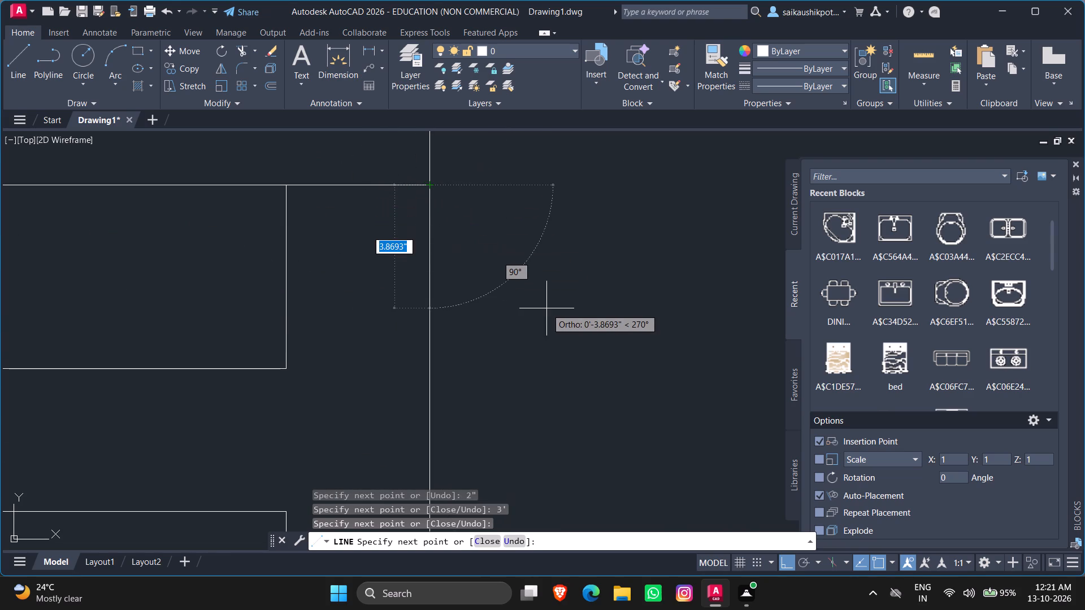
key("Escape")
key("Escape")
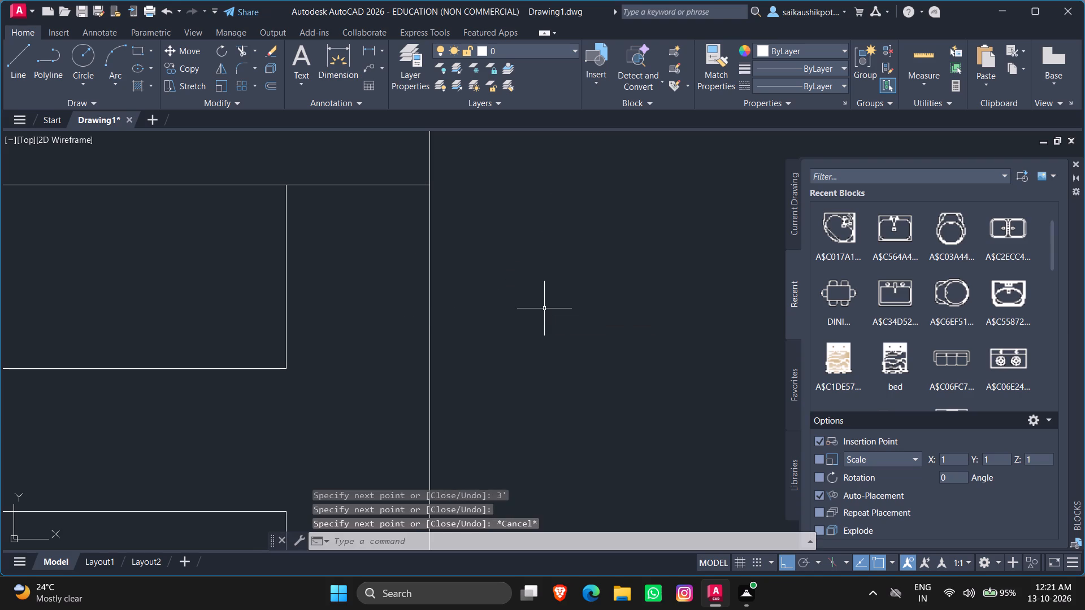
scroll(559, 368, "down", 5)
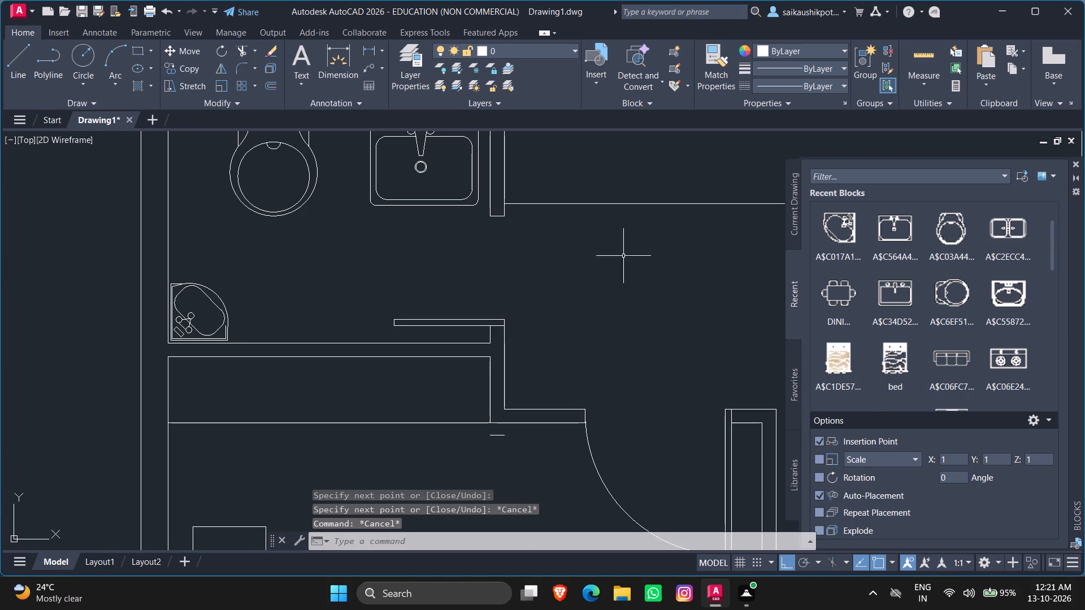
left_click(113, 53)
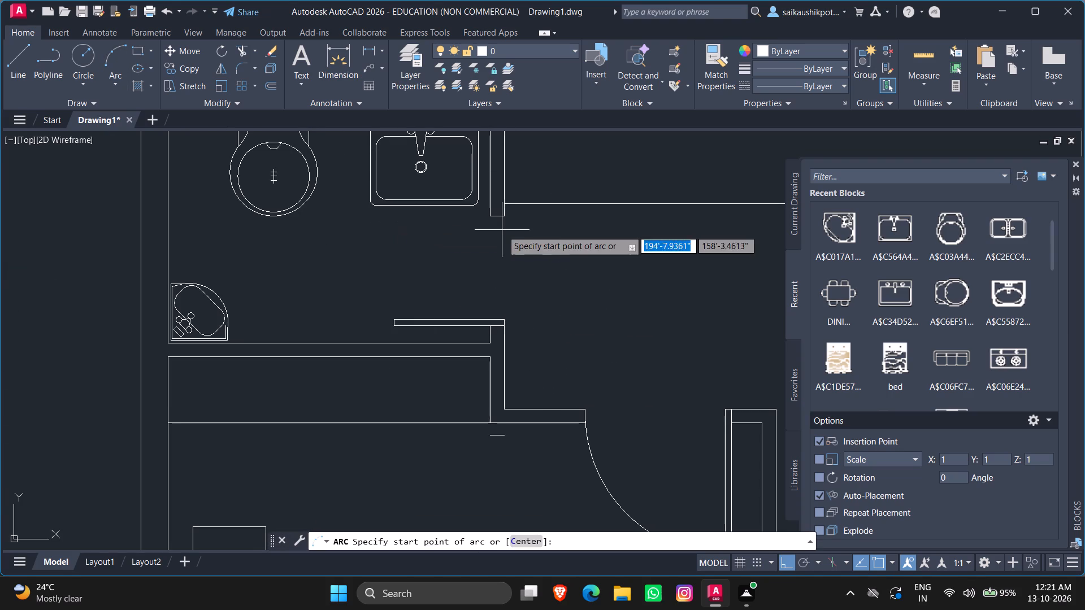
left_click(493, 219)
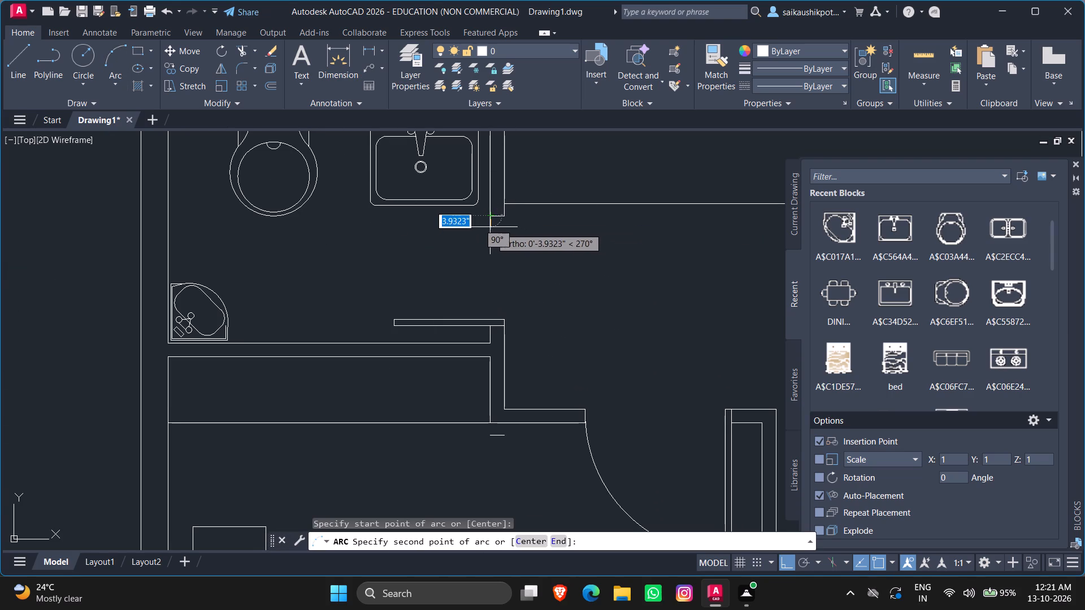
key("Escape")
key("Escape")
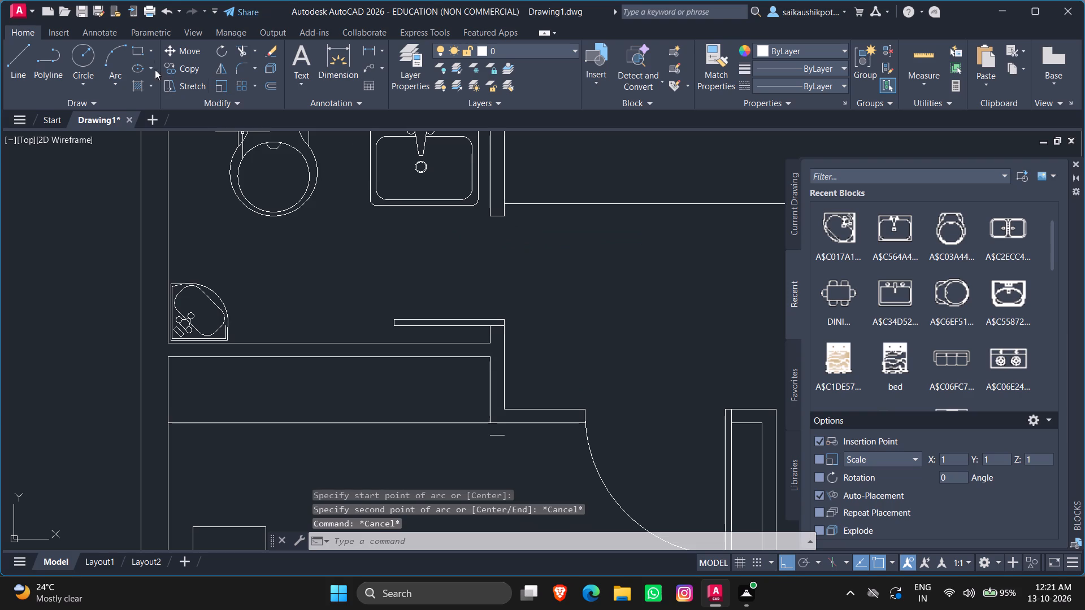
With Ortho off, draw a three-point door-swing arc from the upper jamb's right corner to the left end of the bathroom door leaf.
left_click(122, 53)
key("F8")
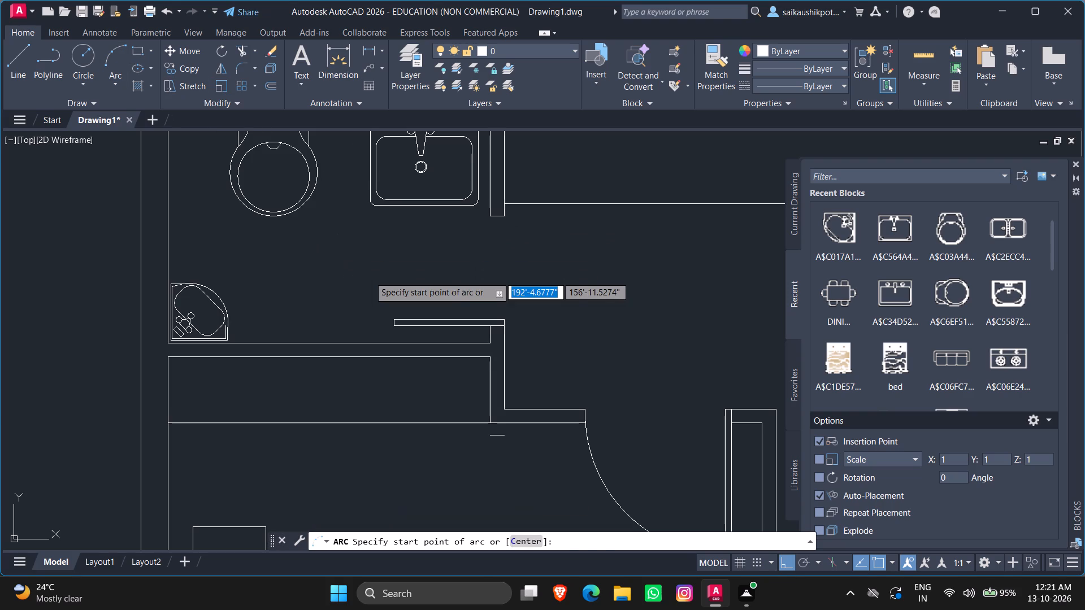
left_click(502, 217)
left_click(424, 250)
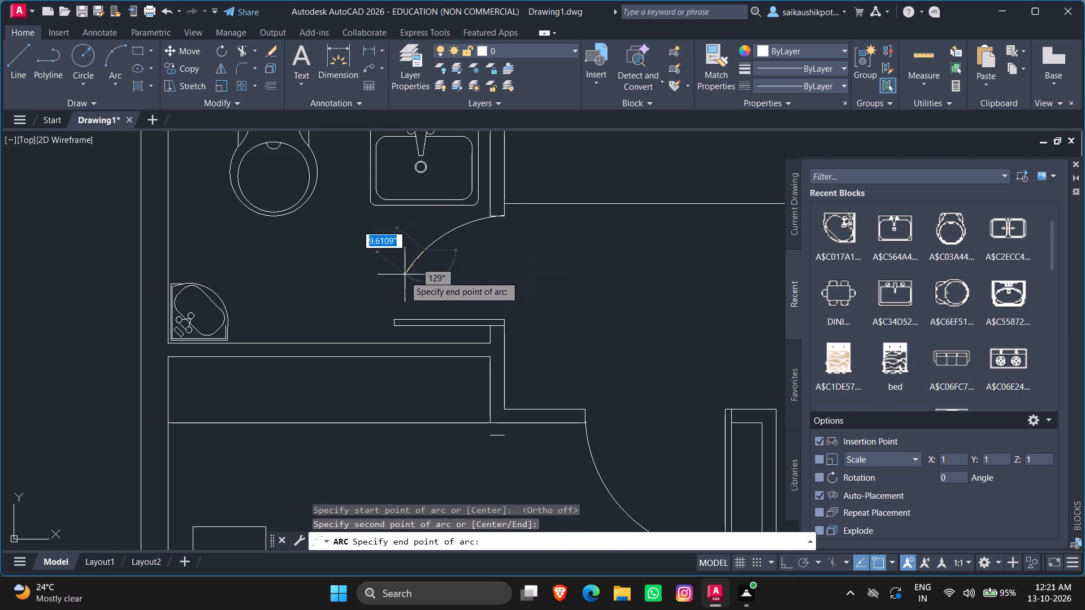
left_click(395, 313)
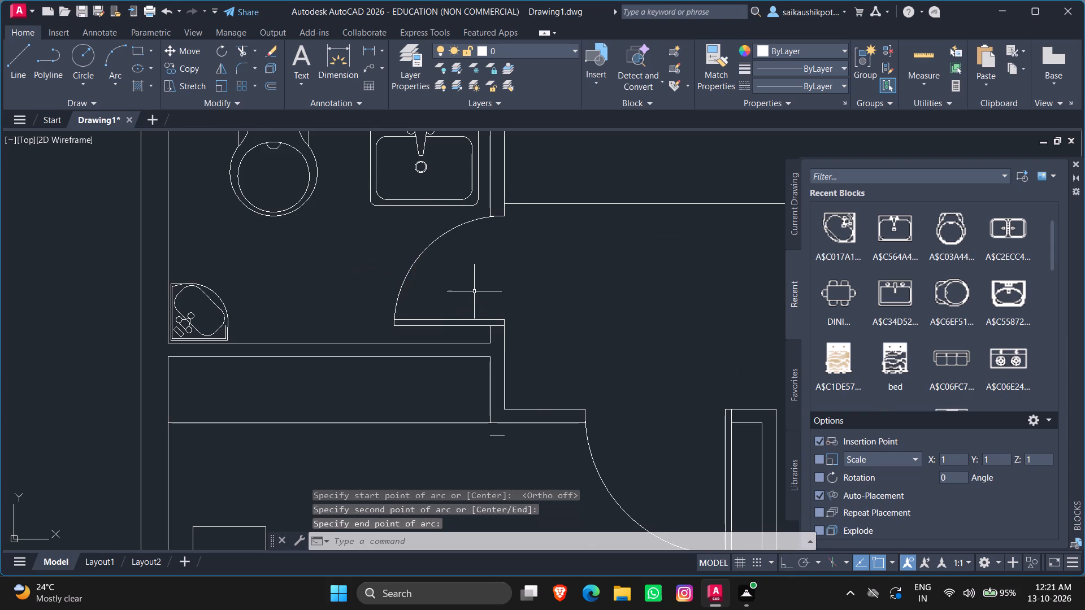
key("Escape")
key("Escape")
left_click(467, 277)
left_click(361, 256)
key("Escape")
key("Escape")
With Ortho on, draw a vertical line across the stair lobby's bottom wall, just left of the partition between the two living rooms.
scroll(481, 280, "down", 4)
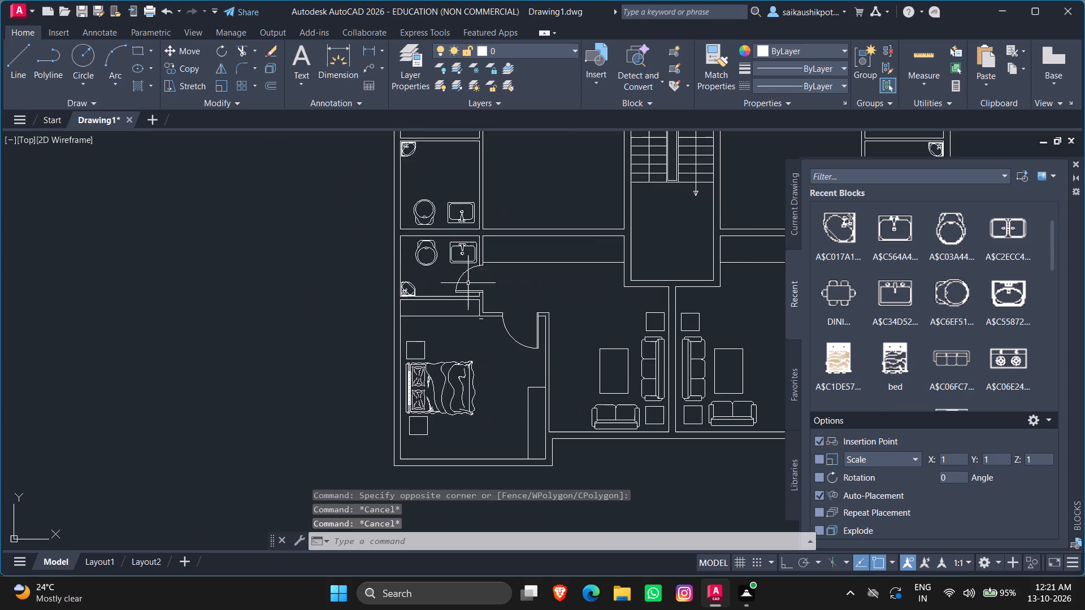
key("Escape")
key("Escape")
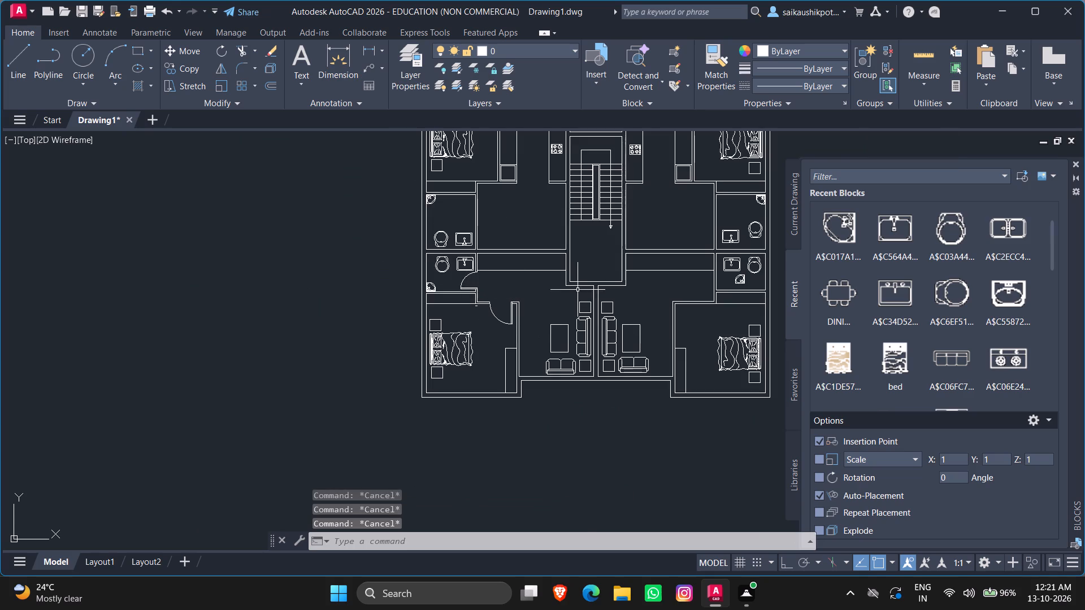
scroll(593, 278, "up", 3)
scroll(507, 283, "up", 1)
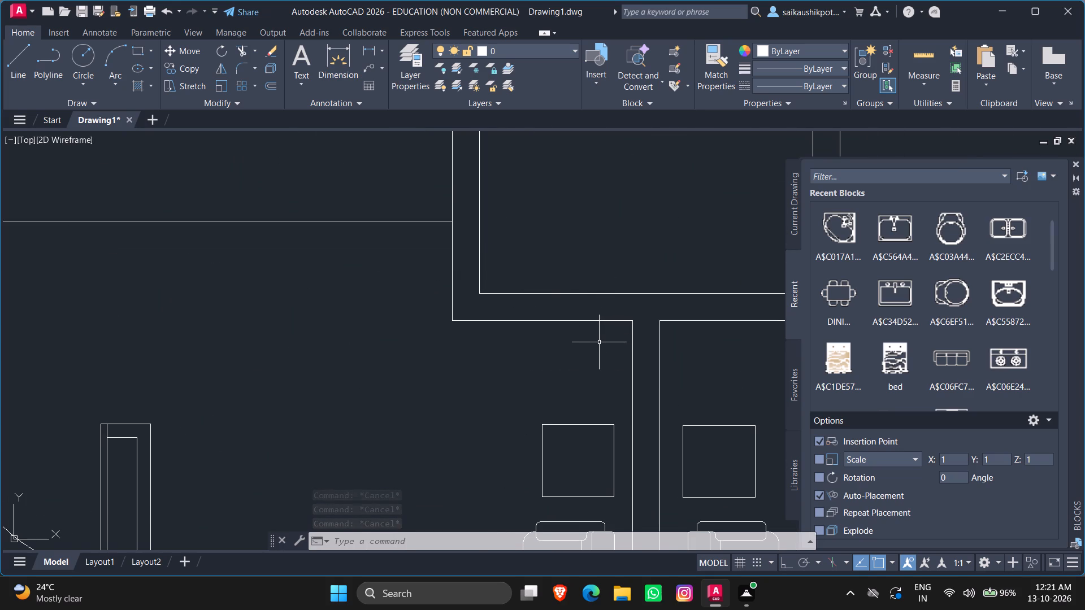
key("l")
key("Return")
key("F8")
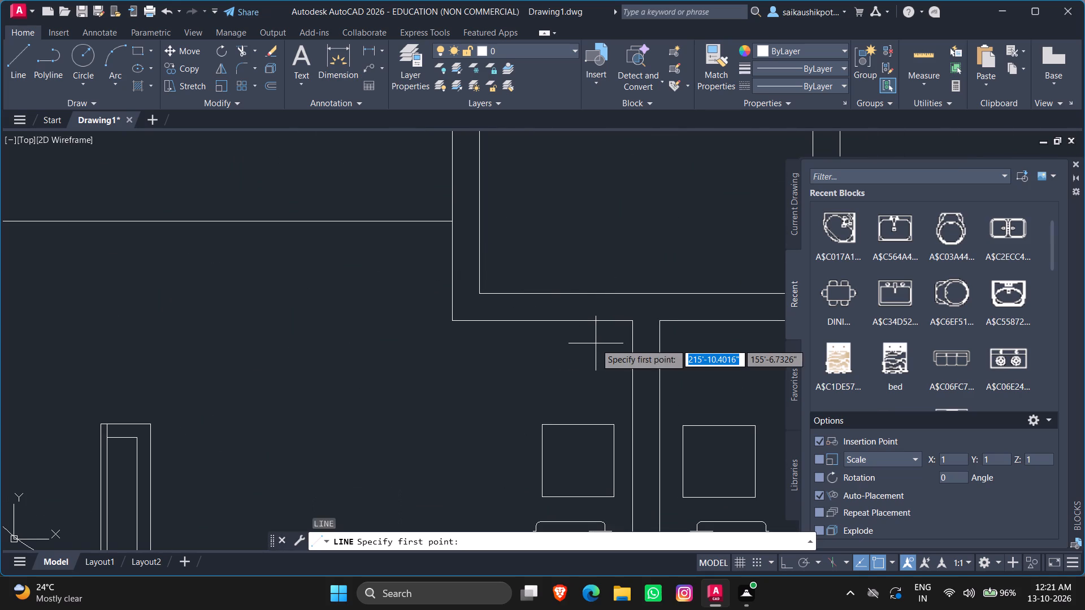
scroll(637, 329, "up", 3)
scroll(592, 326, "up", 1)
scroll(586, 317, "down", 2)
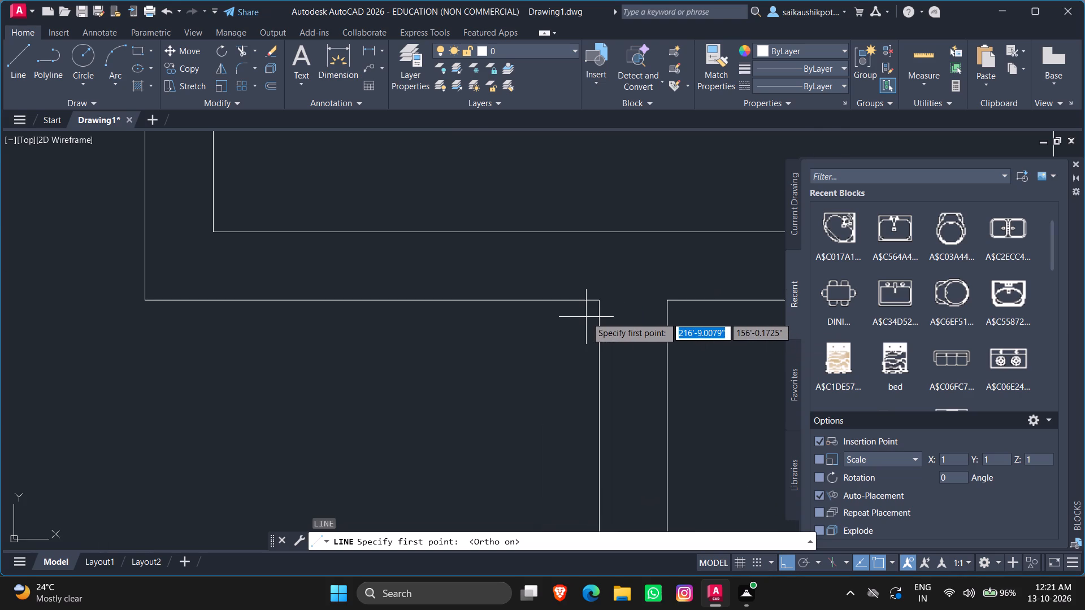
left_click(581, 215)
left_click(574, 364)
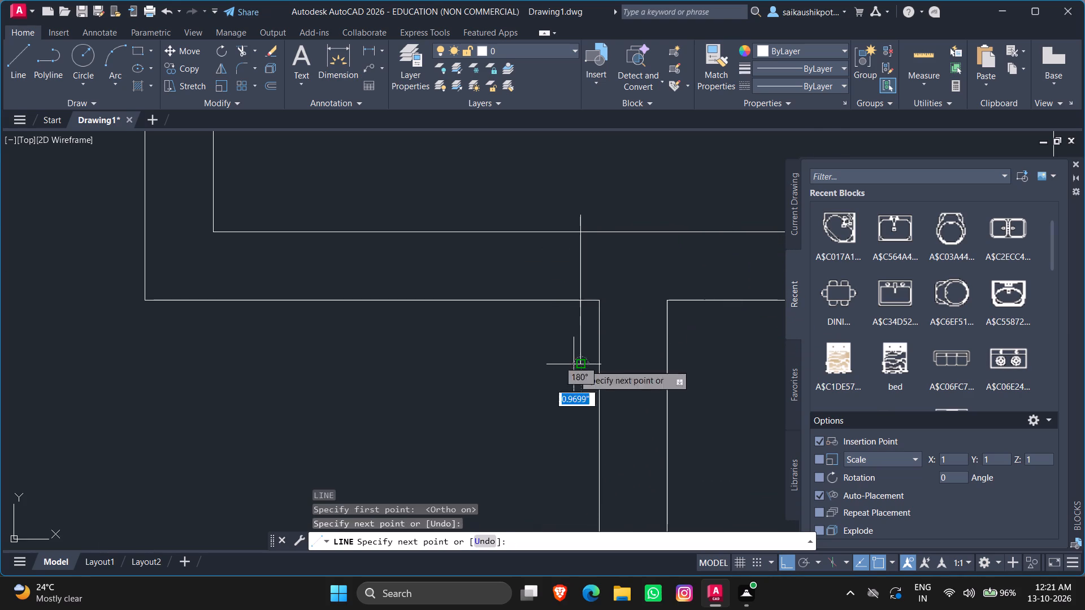
key("Escape")
key("Escape")
Trim both overhanging ends of the vertical line so it spans only the thickness of the lobby wall.
type("TR")
key("Return")
key("Return")
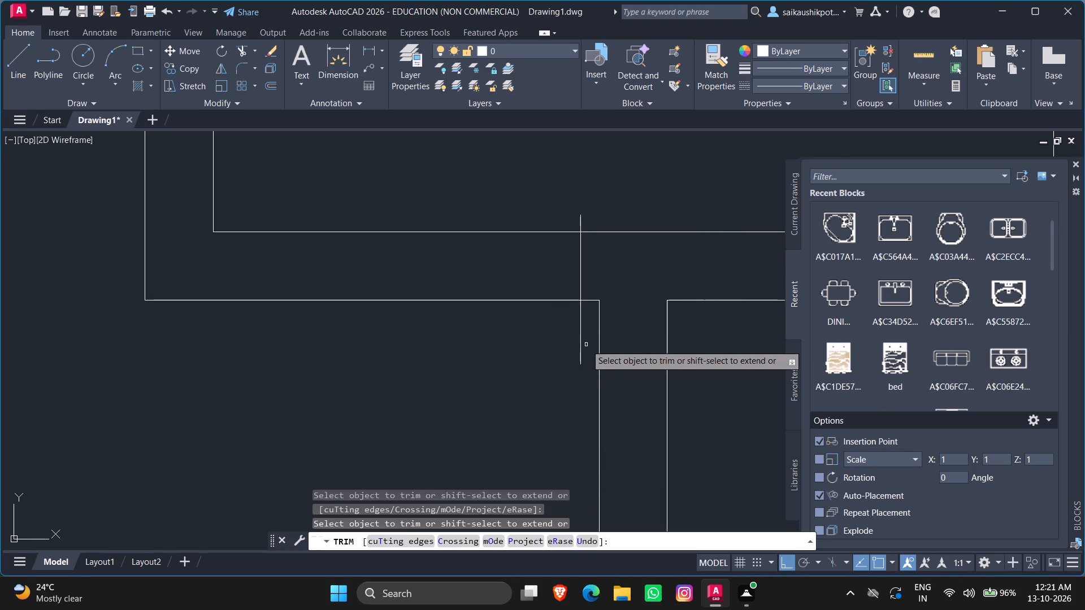
left_click_drag(583, 343, 574, 341)
left_click_drag(583, 221, 567, 219)
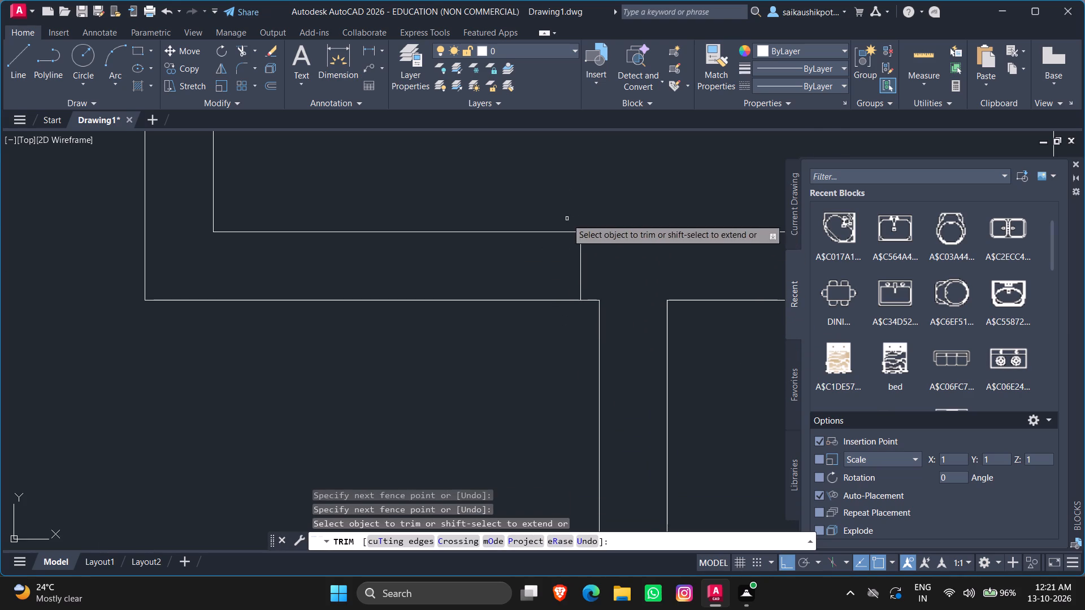
key("Escape")
key("Escape")
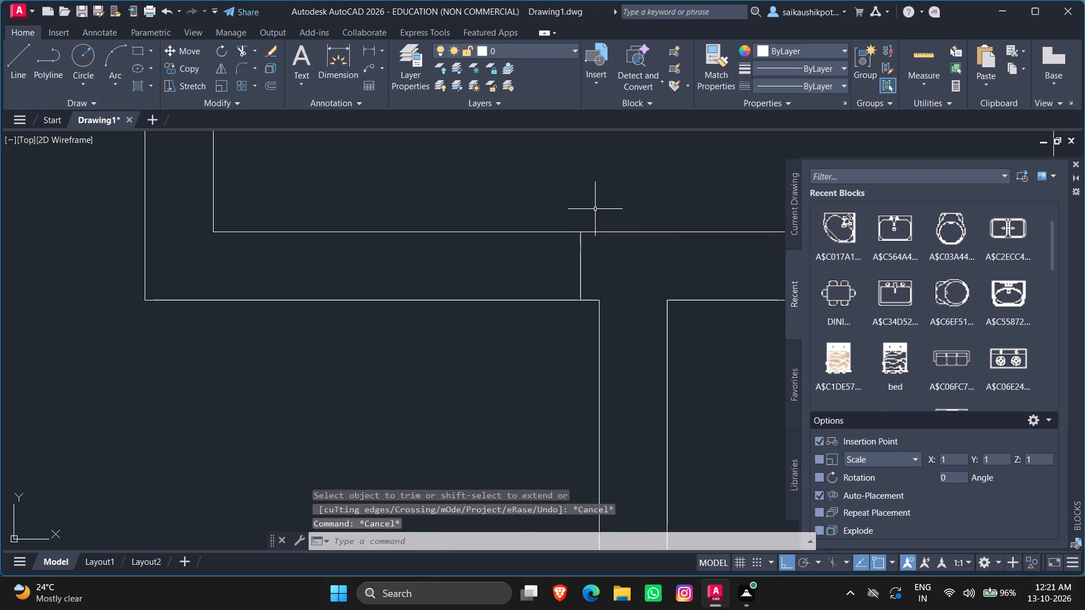
Offset the vertical jamb line in the stair lobby's bottom wall 4' to the left.
key("o")
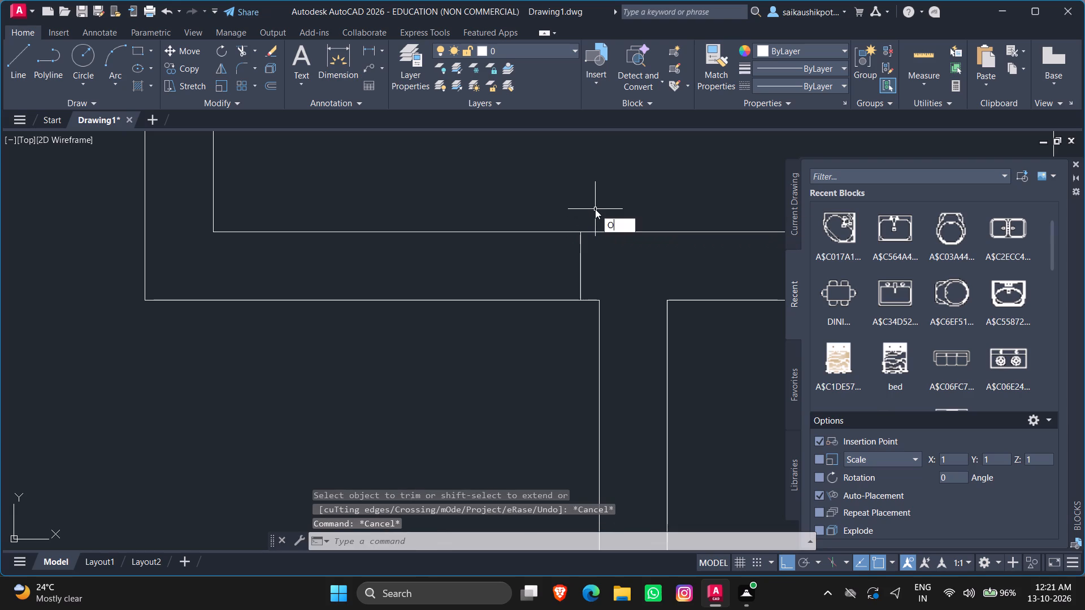
key("Return")
type("4'")
key("Return")
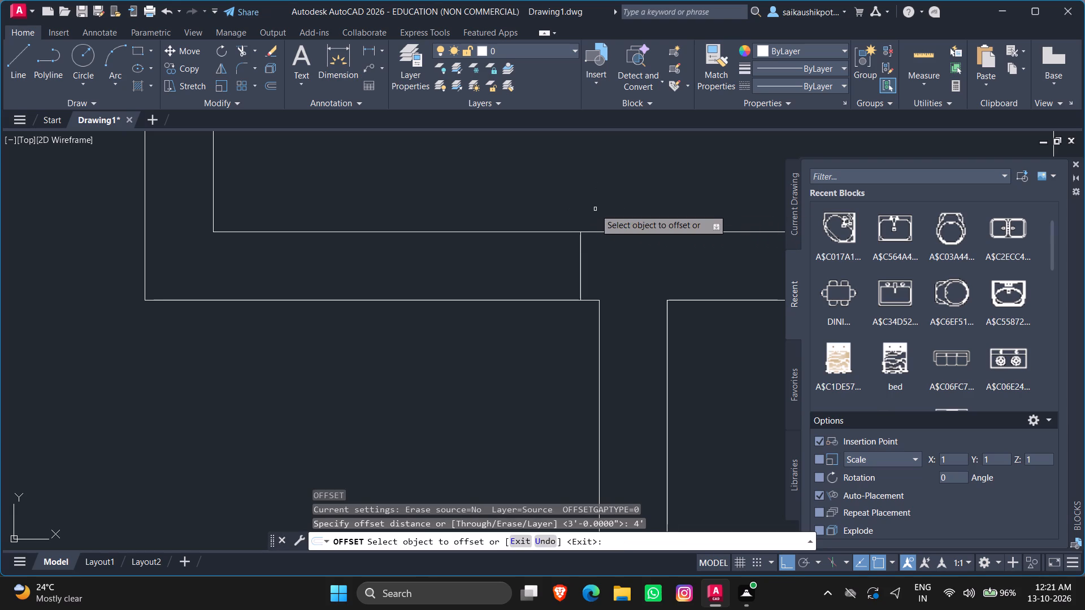
left_click(580, 260)
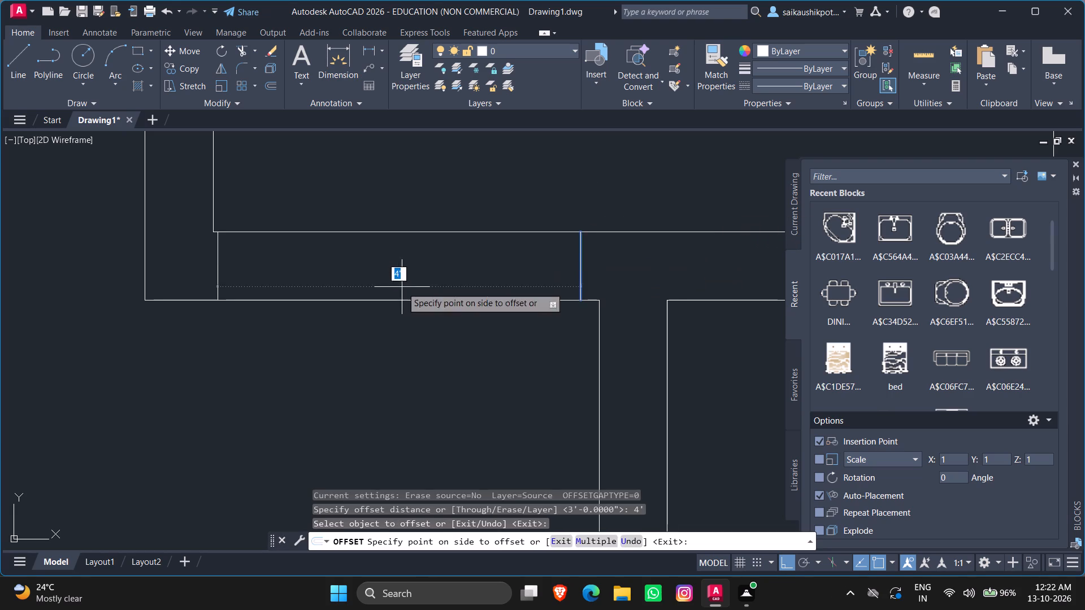
left_click(402, 287)
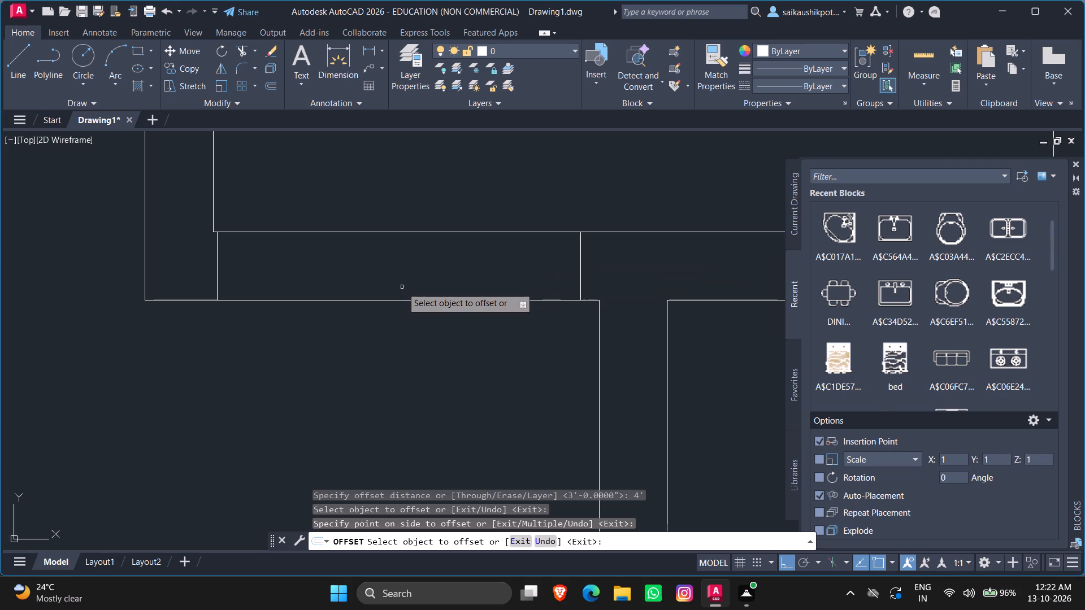
key("Escape")
Trim both lobby wall lines between the two jamb lines to open the left unit's 4' entrance doorway.
type("TR")
key("Return")
key("Return")
left_click_drag(517, 193, 479, 374)
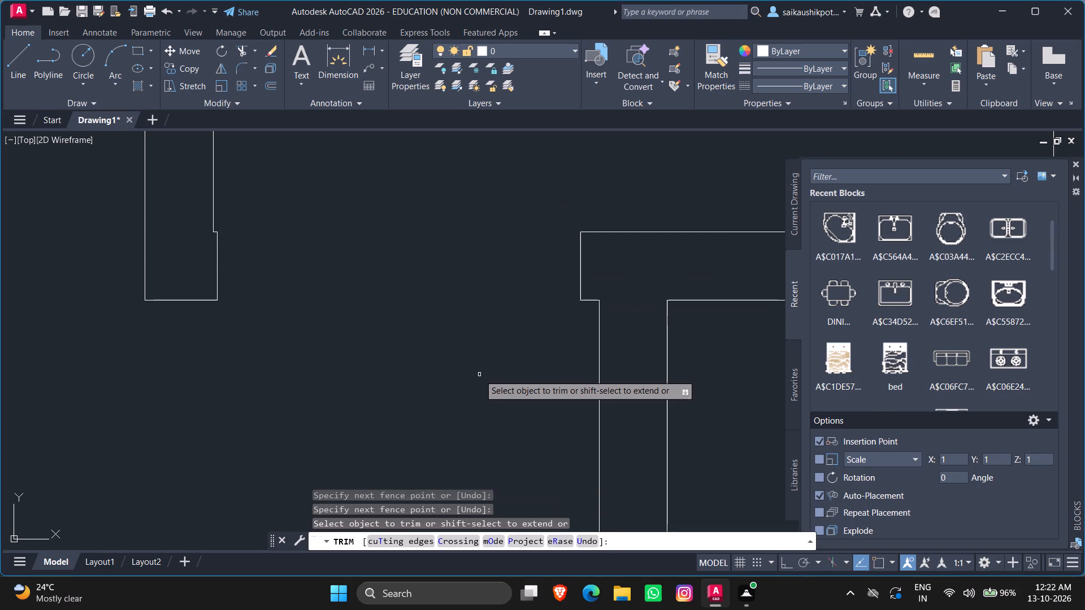
Draw a 4' vertical line down from the top corner of the left entrance's jamb beside the partition wall.
key("Escape")
key("Escape")
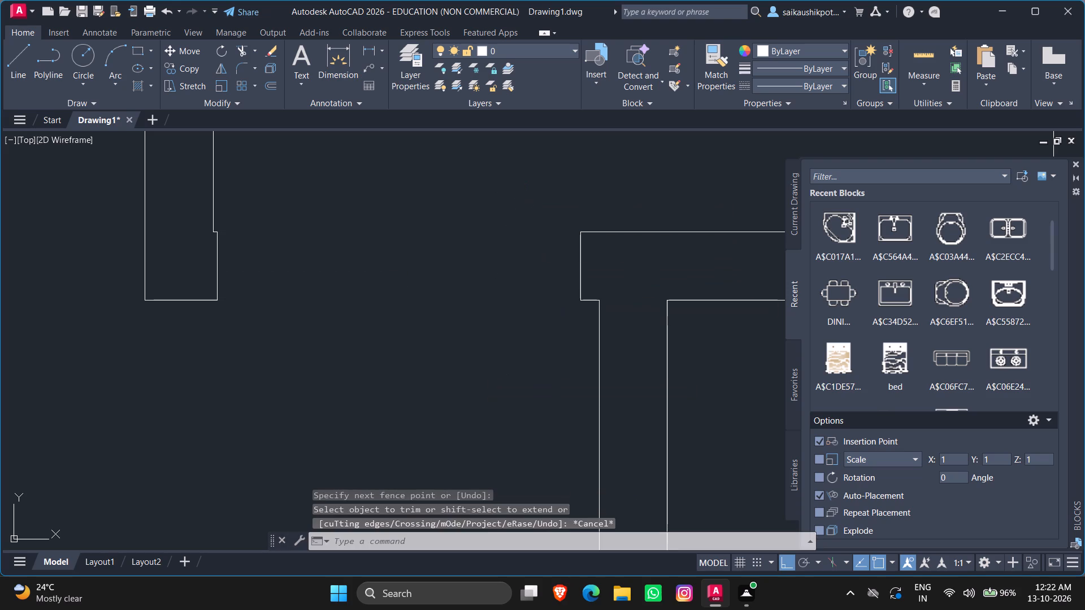
key("Escape")
key("l")
key("Return")
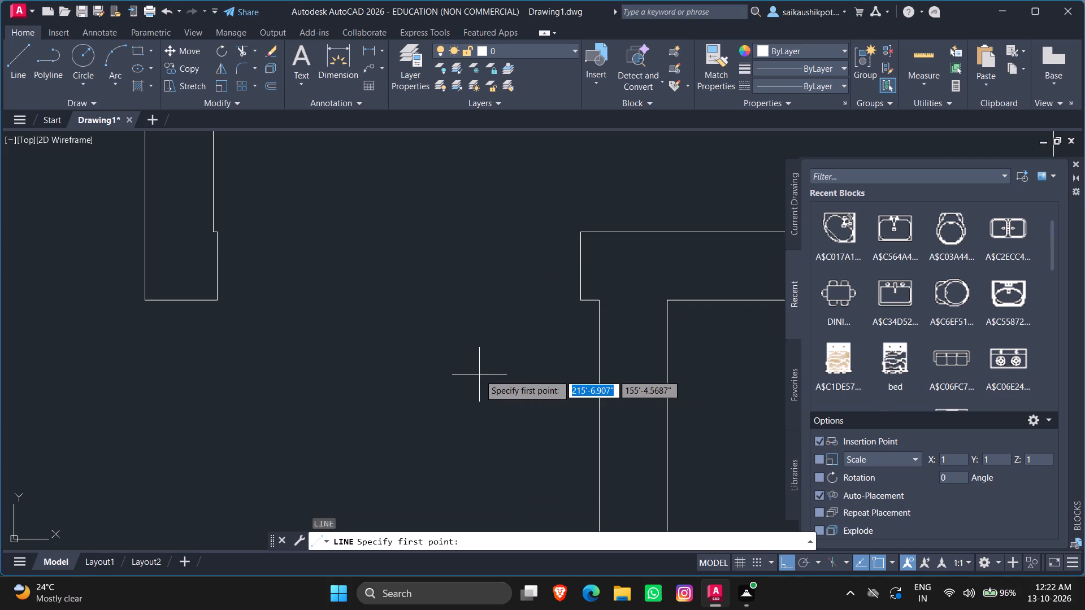
left_click(583, 230)
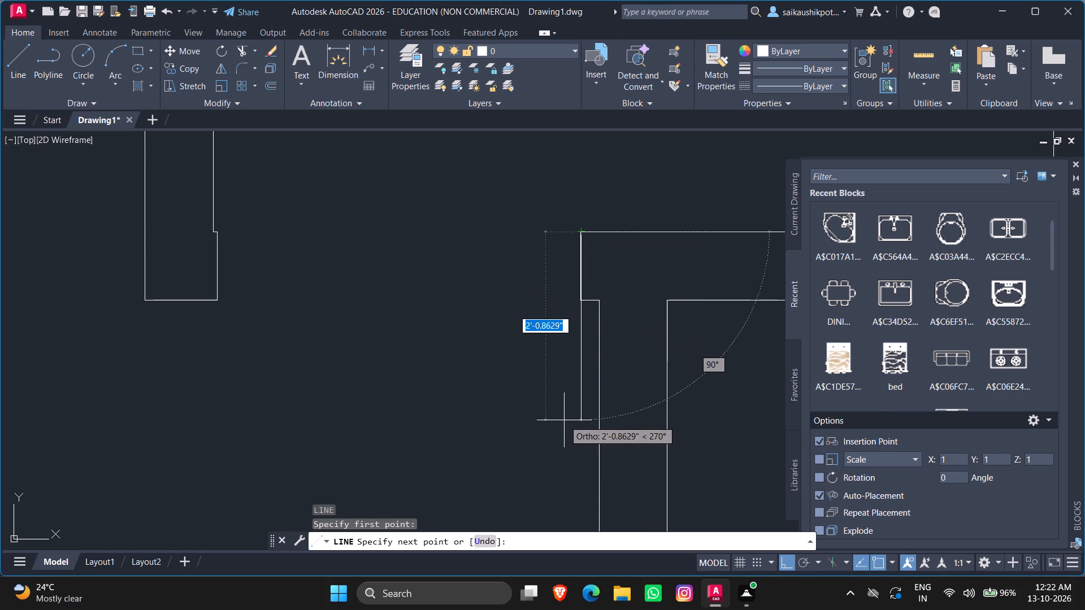
type("4'")
key("Return")
scroll(466, 386, "down", 2)
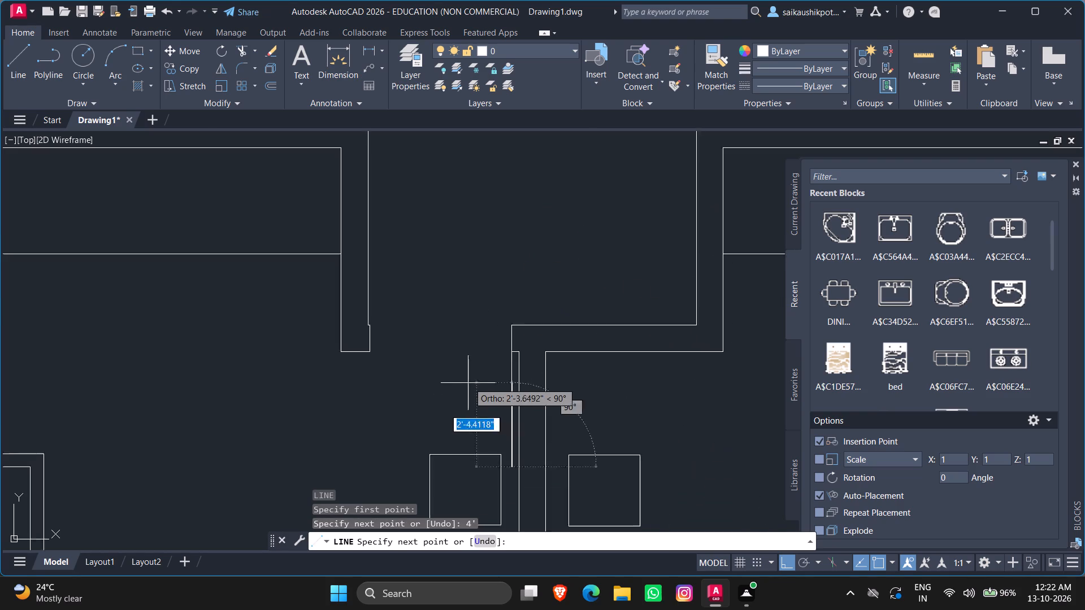
scroll(469, 381, "down", 1)
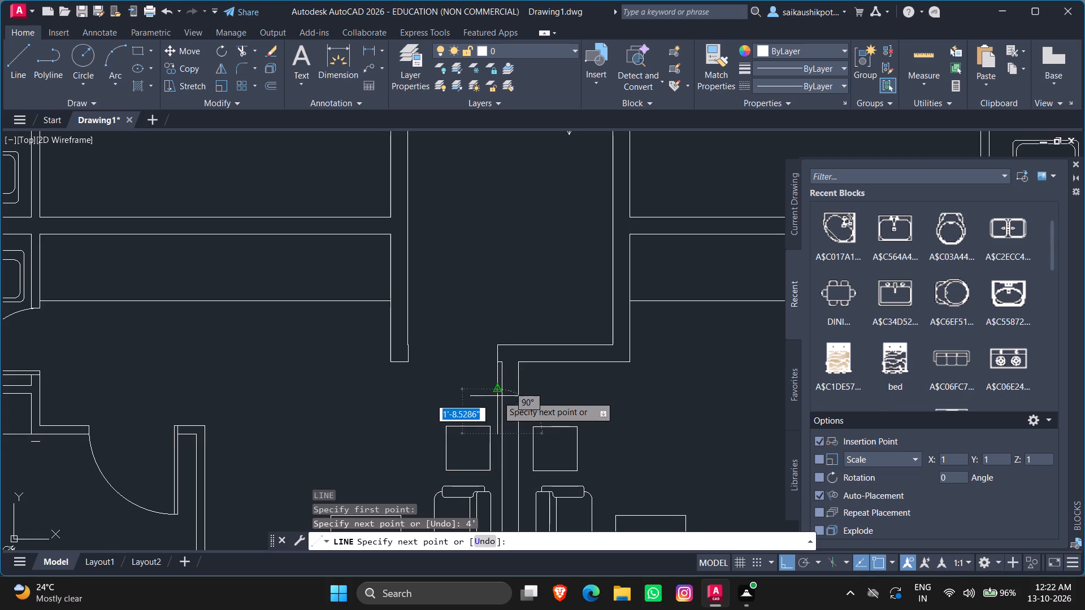
scroll(497, 396, "up", 2)
scroll(436, 396, "up", 1)
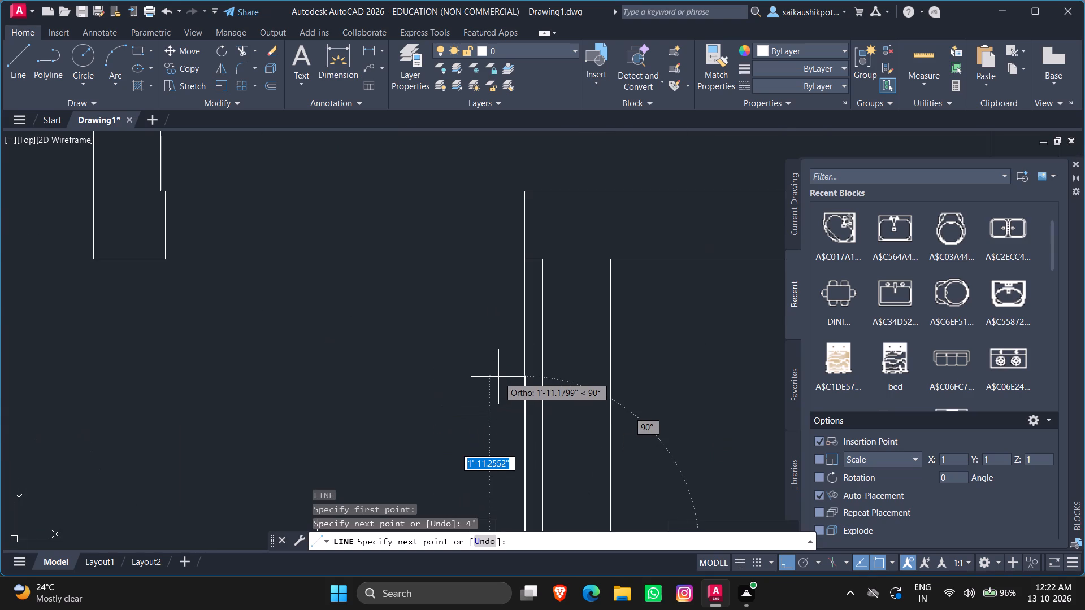
scroll(497, 341, "down", 2)
key("Escape")
Move the square side table in the left living room straight down, close to the sofa's end.
scroll(473, 408, "up", 1)
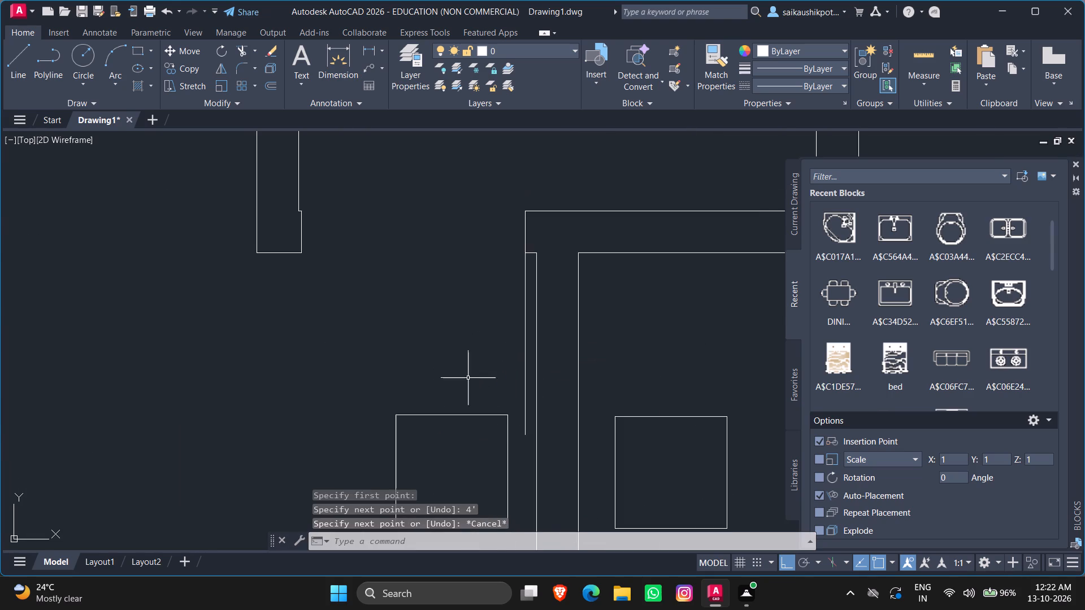
scroll(481, 347, "down", 3)
scroll(475, 426, "up", 4)
left_click_drag(407, 318, 372, 364)
left_click(336, 405)
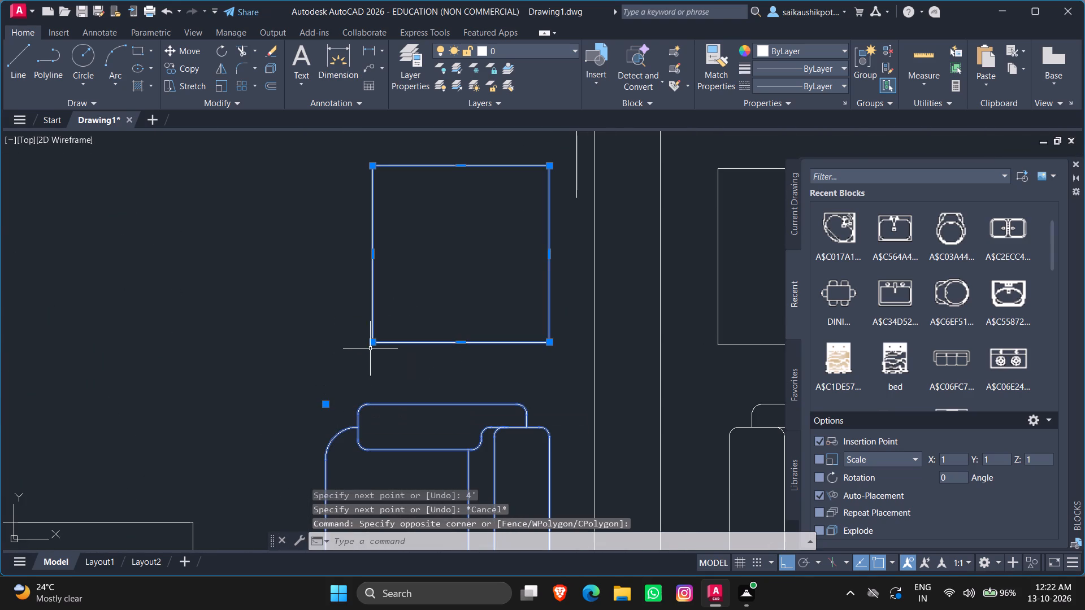
key("Escape")
key("Escape")
key("Escape")
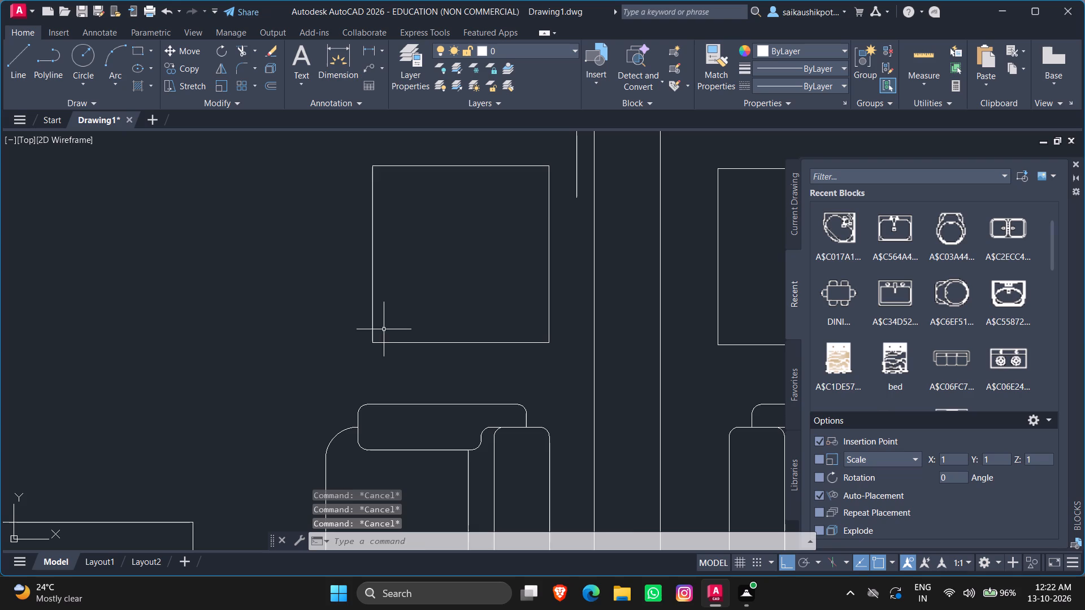
left_click(384, 329)
left_click(352, 350)
key("m")
key("Return")
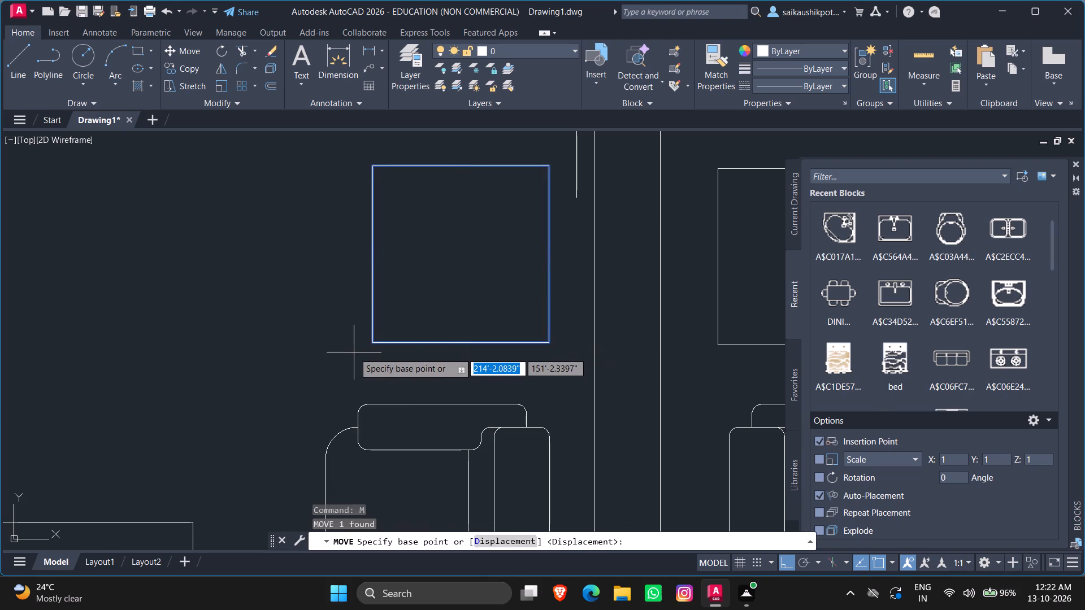
left_click(377, 342)
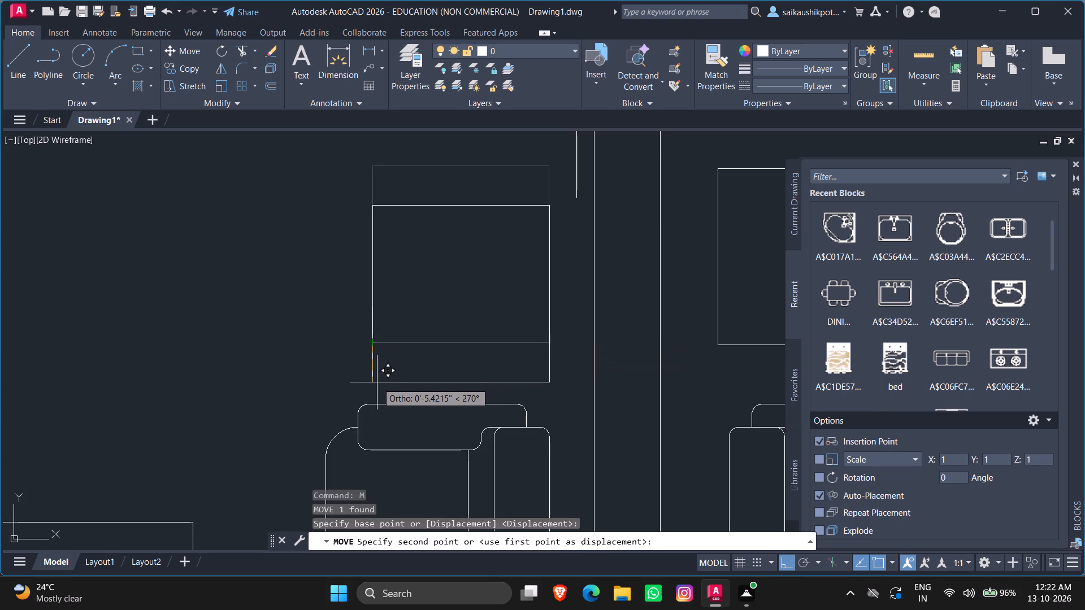
left_click(380, 395)
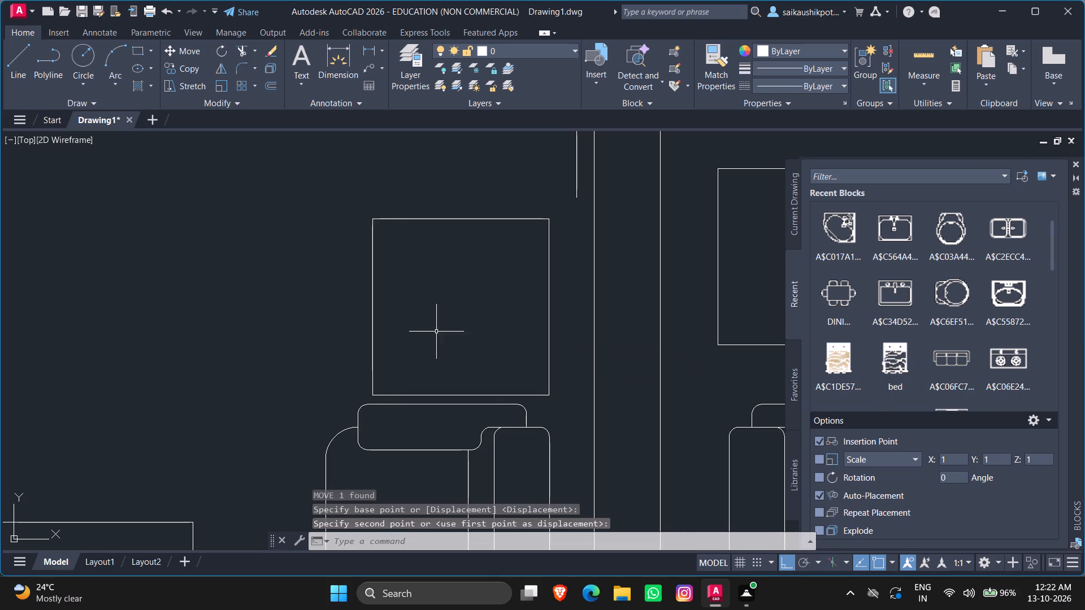
scroll(454, 311, "down", 3)
scroll(464, 297, "up", 2)
key("Escape")
Complete the left entrance's door leaf as a thin rectangle by drawing lines 2" left, 4' up and back to the jamb corner.
scroll(504, 257, "up", 1)
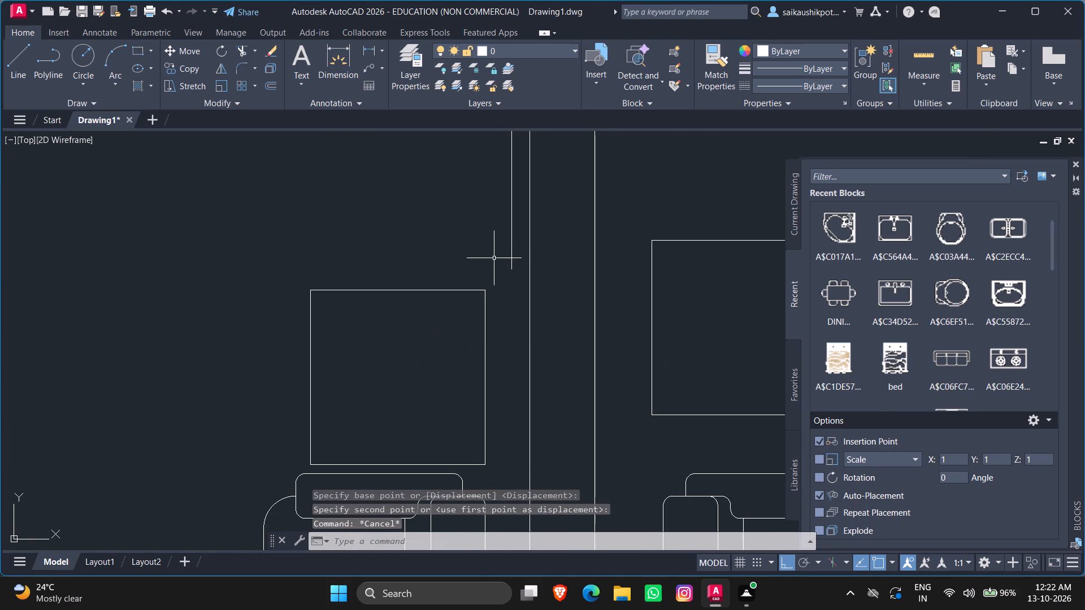
key("l")
key("Return")
left_click_drag(512, 265, 506, 265)
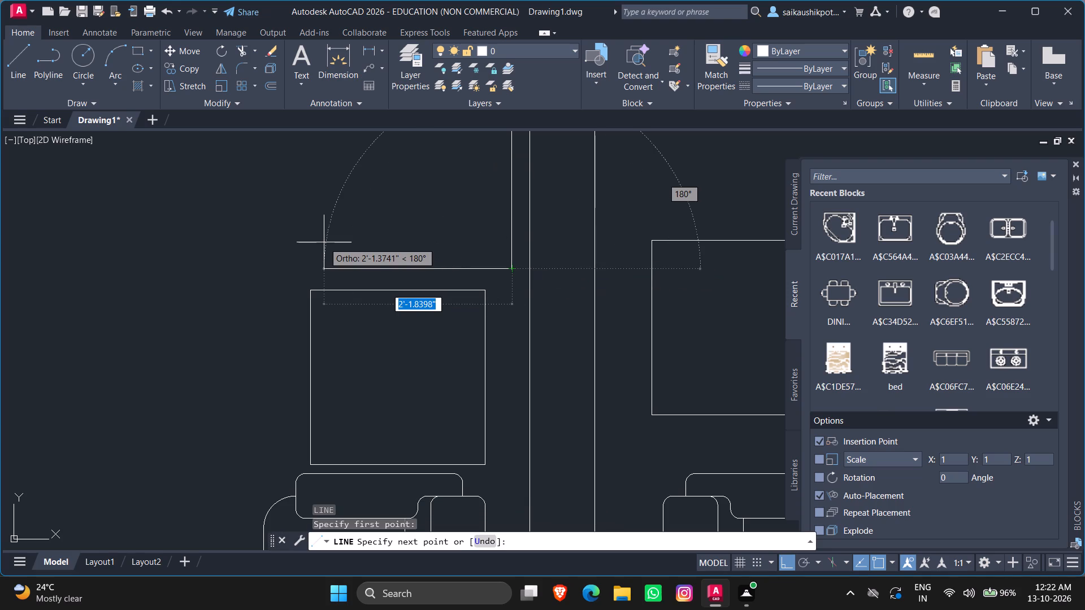
key("2")
key("shift+quotedbl")
key("Return")
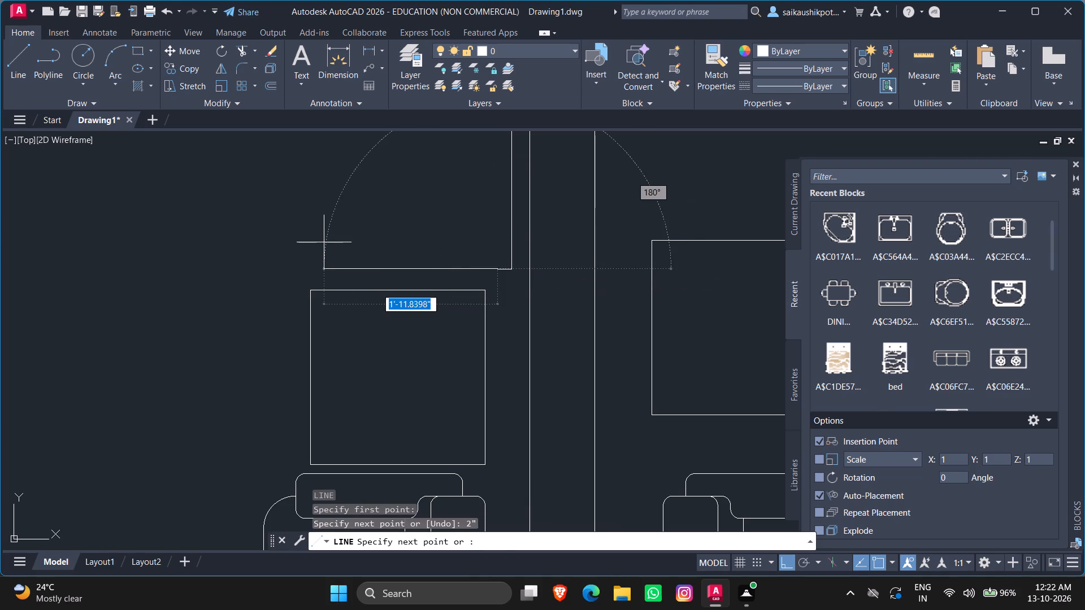
scroll(319, 247, "down", 3)
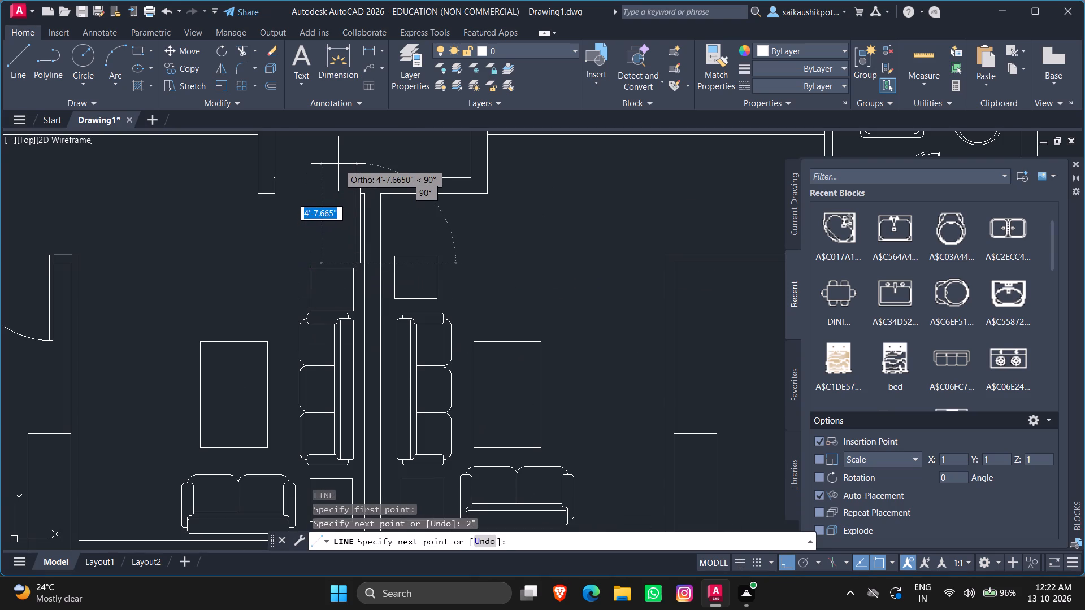
type("4'")
key("Return")
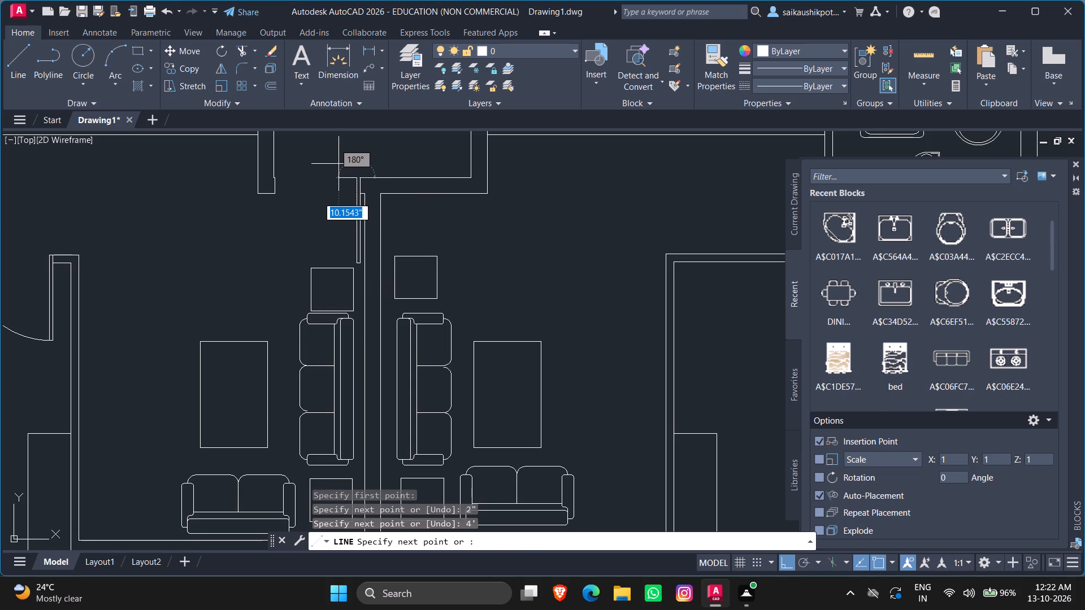
scroll(338, 164, "up", 3)
scroll(346, 187, "down", 2)
scroll(350, 203, "up", 5)
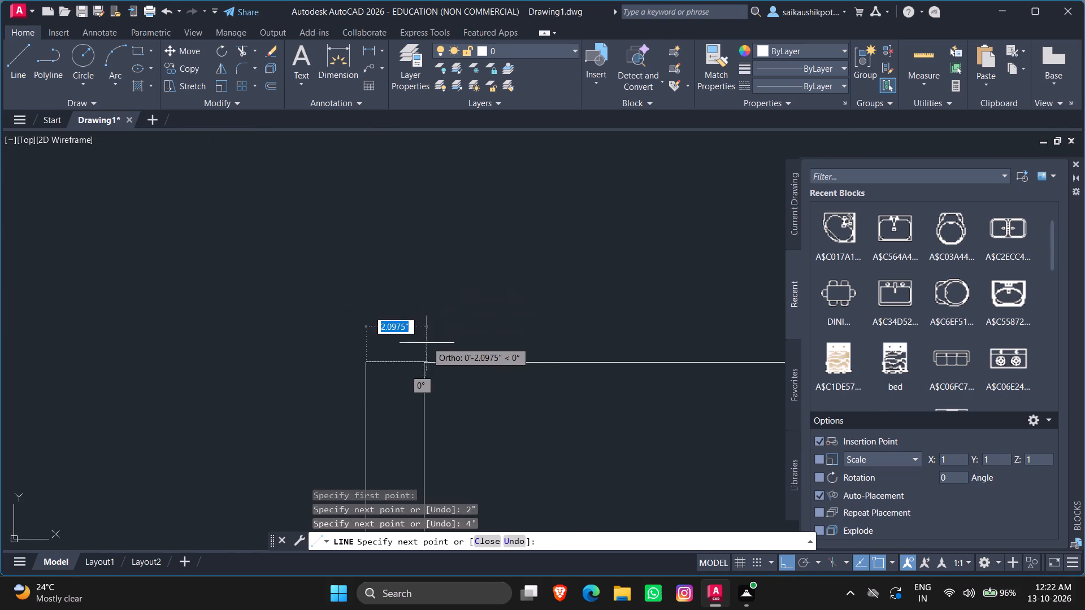
left_click(422, 364)
key("Escape")
key("Escape")
scroll(348, 225, "down", 3)
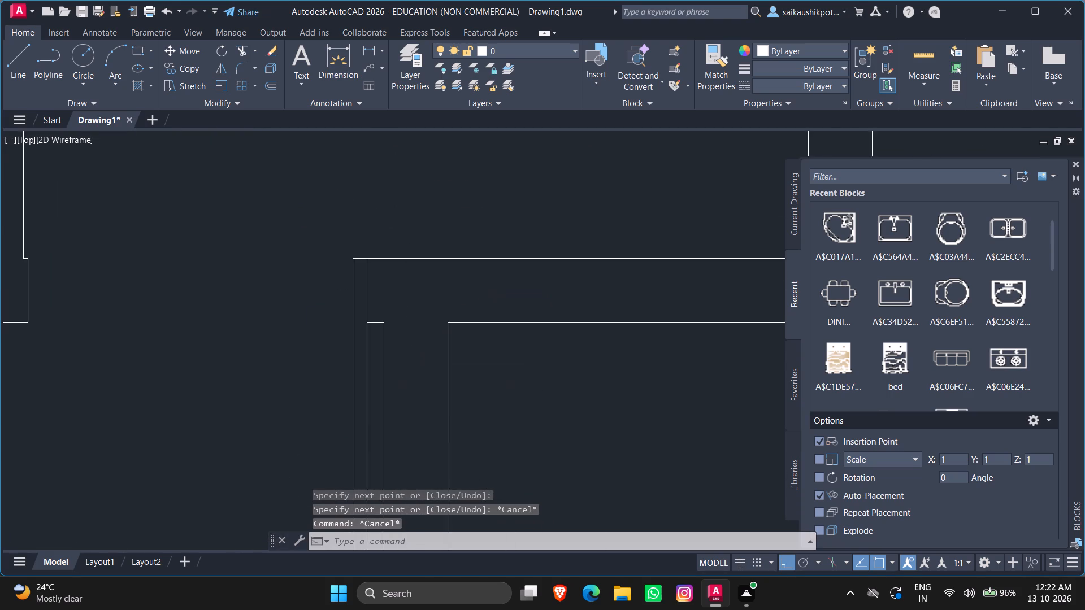
scroll(348, 225, "down", 3)
scroll(406, 271, "up", 3)
scroll(426, 332, "down", 2)
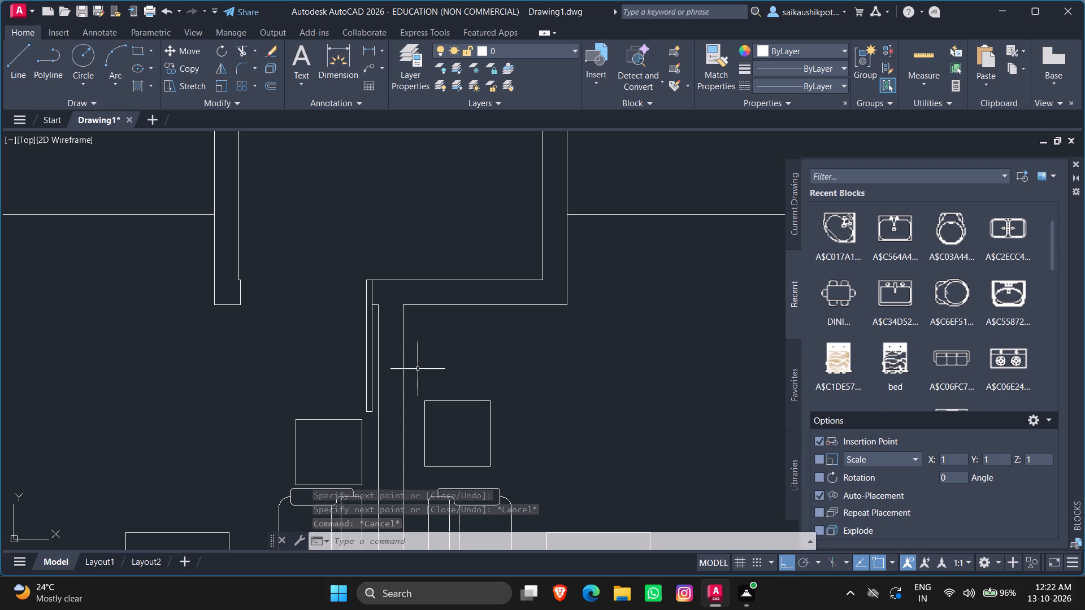
key("Escape")
key("Escape")
key("Escape")
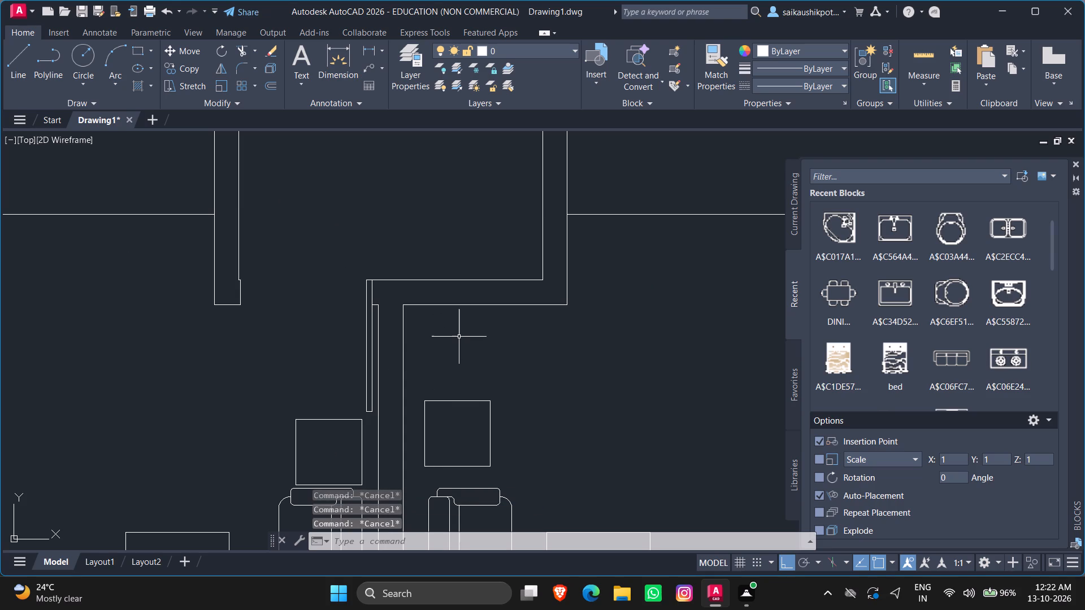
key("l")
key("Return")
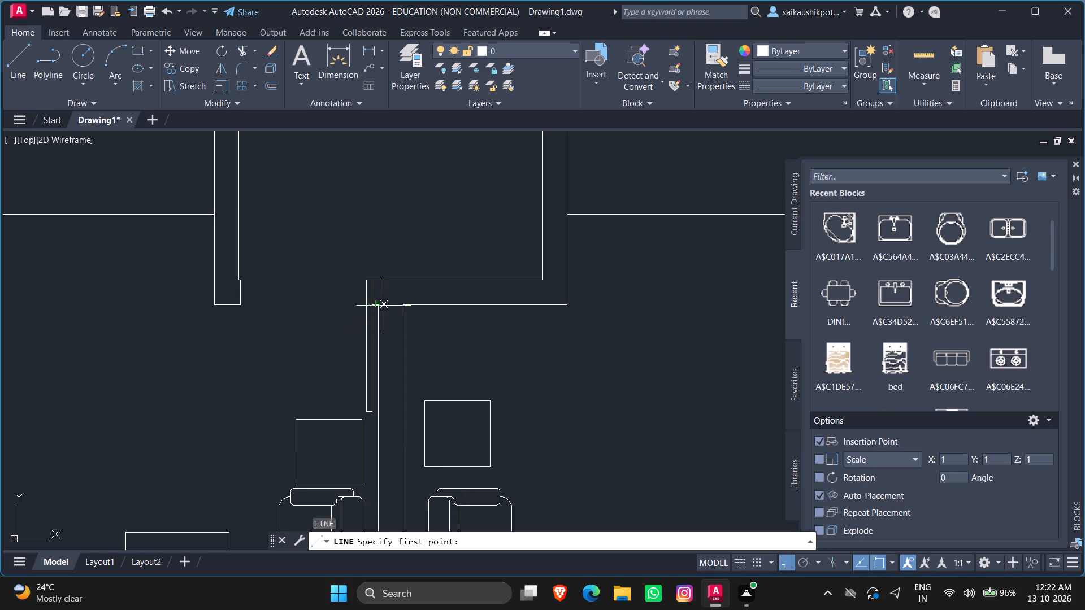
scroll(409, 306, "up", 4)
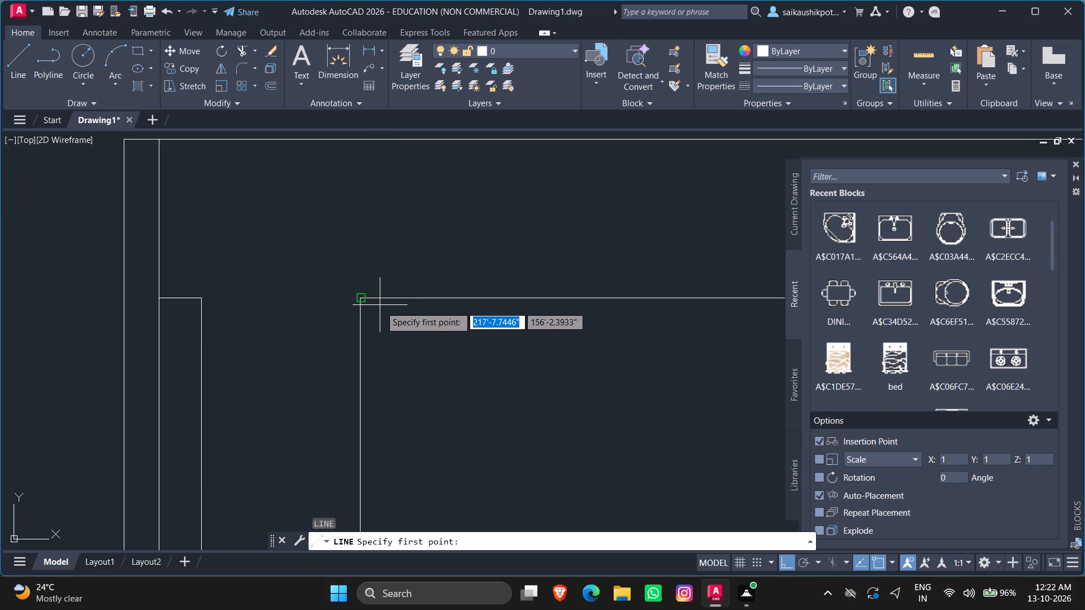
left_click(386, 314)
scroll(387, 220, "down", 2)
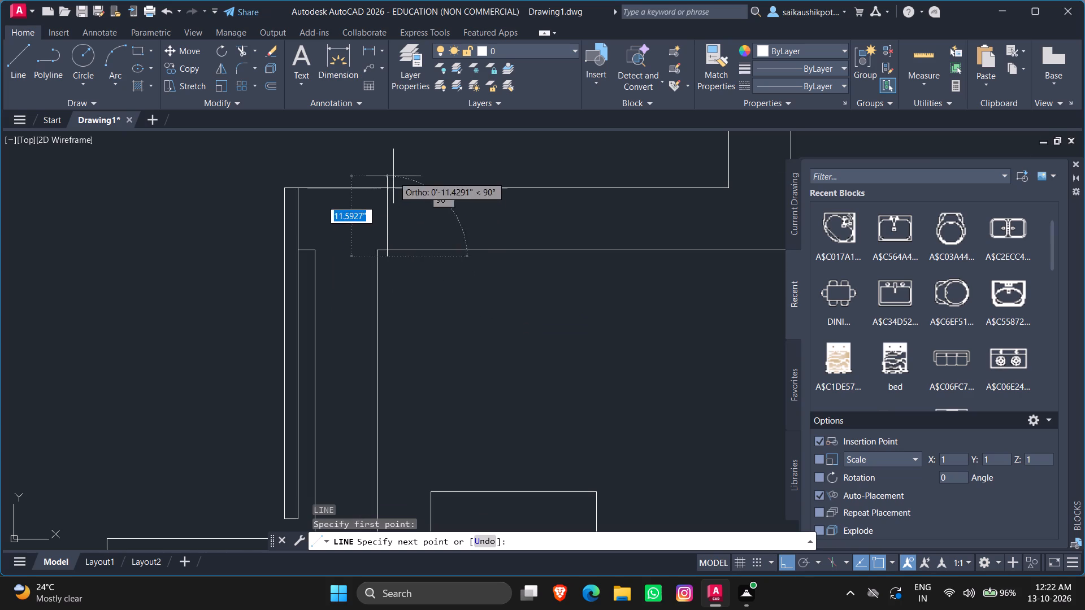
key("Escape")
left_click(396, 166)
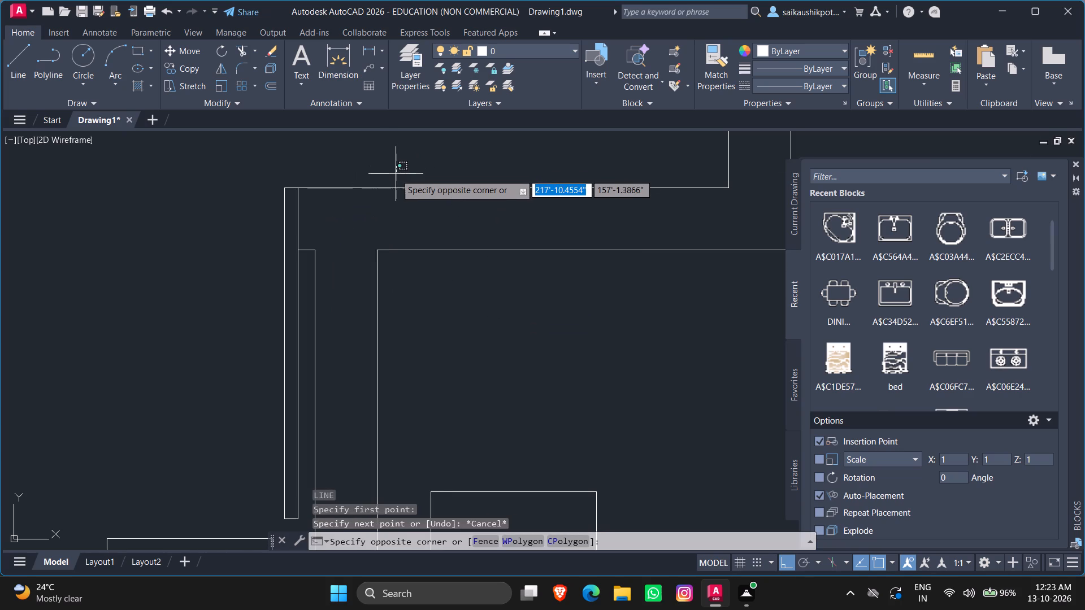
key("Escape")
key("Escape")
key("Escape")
Draw a vertical line across the stair lobby's bottom wall, just right of the partition between the two living rooms.
key("l")
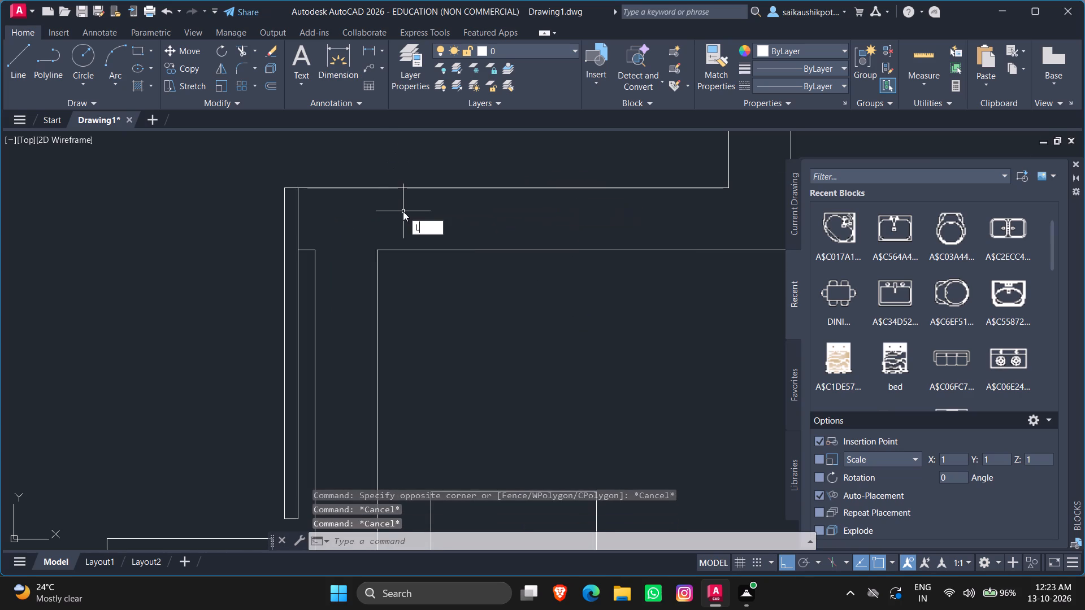
key("Return")
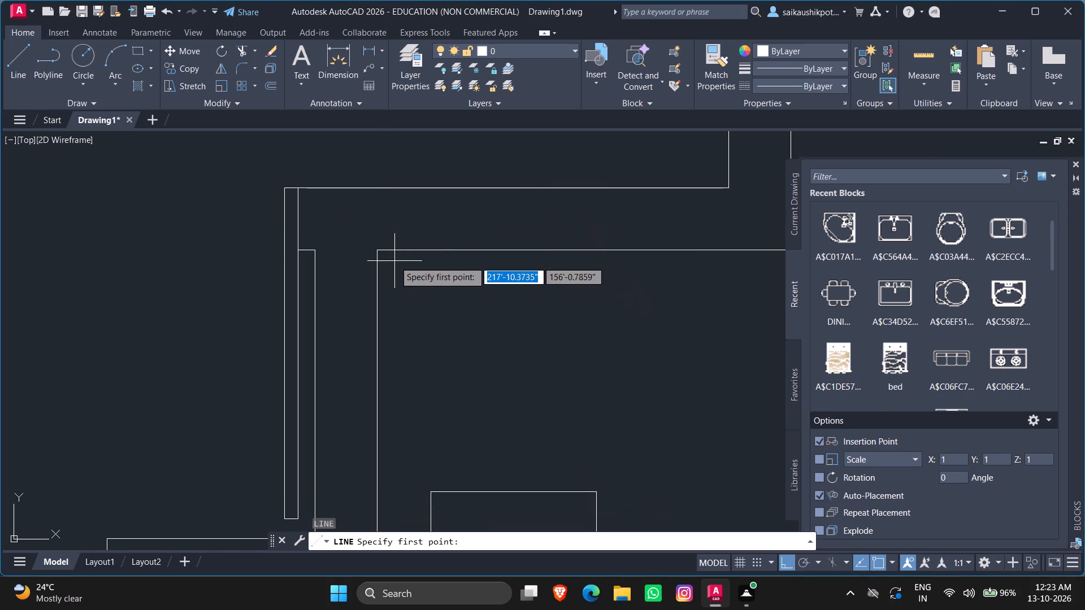
left_click(389, 263)
left_click(392, 162)
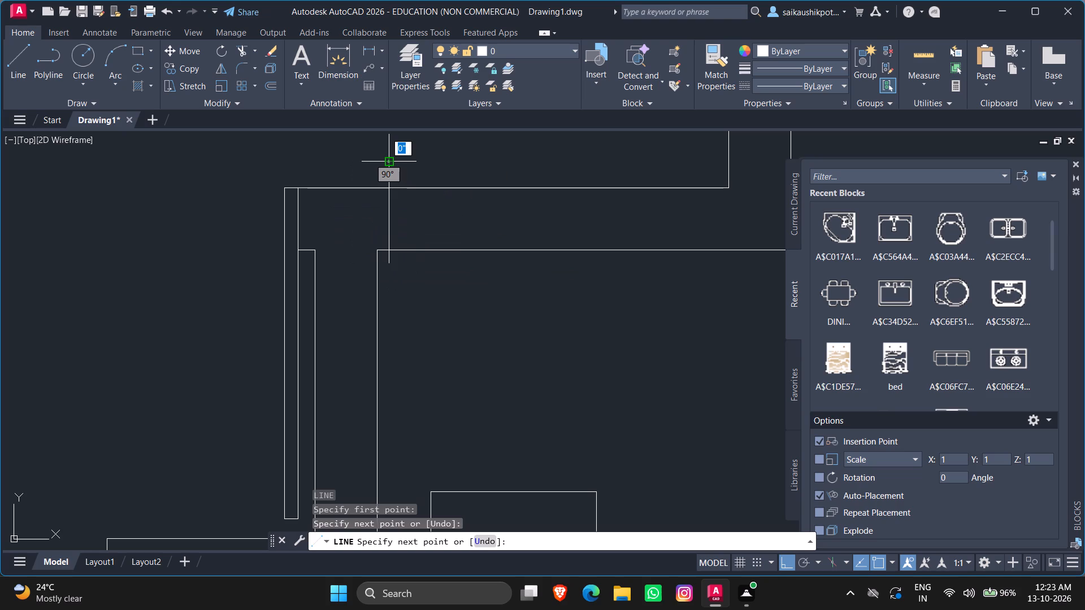
key("Escape")
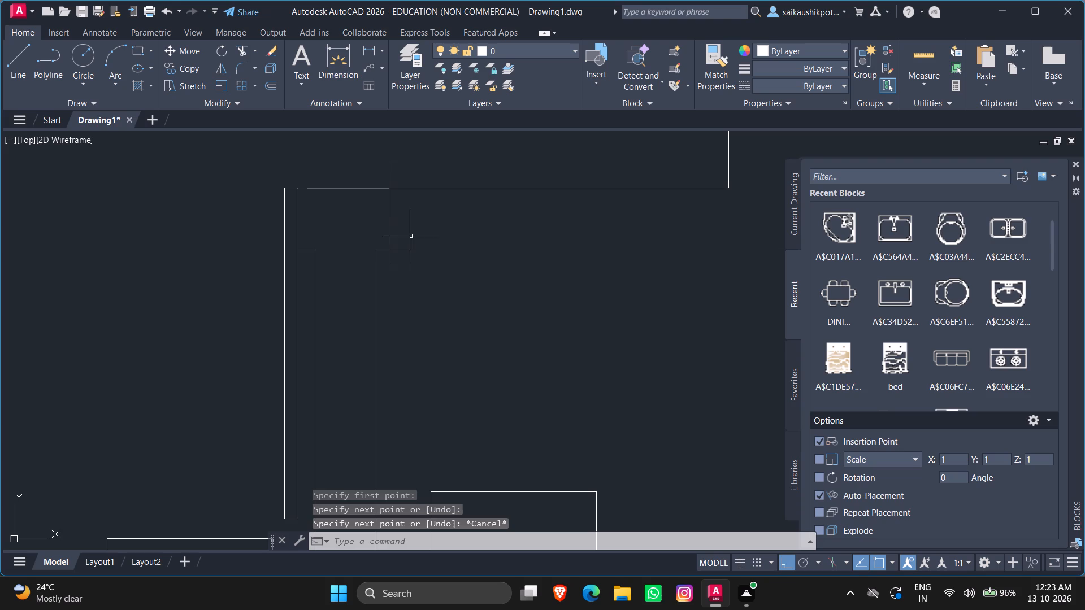
Trim both overhanging ends of the new vertical line so it spans only the thickness of the lobby wall.
type("TR")
key("Return")
key("Return")
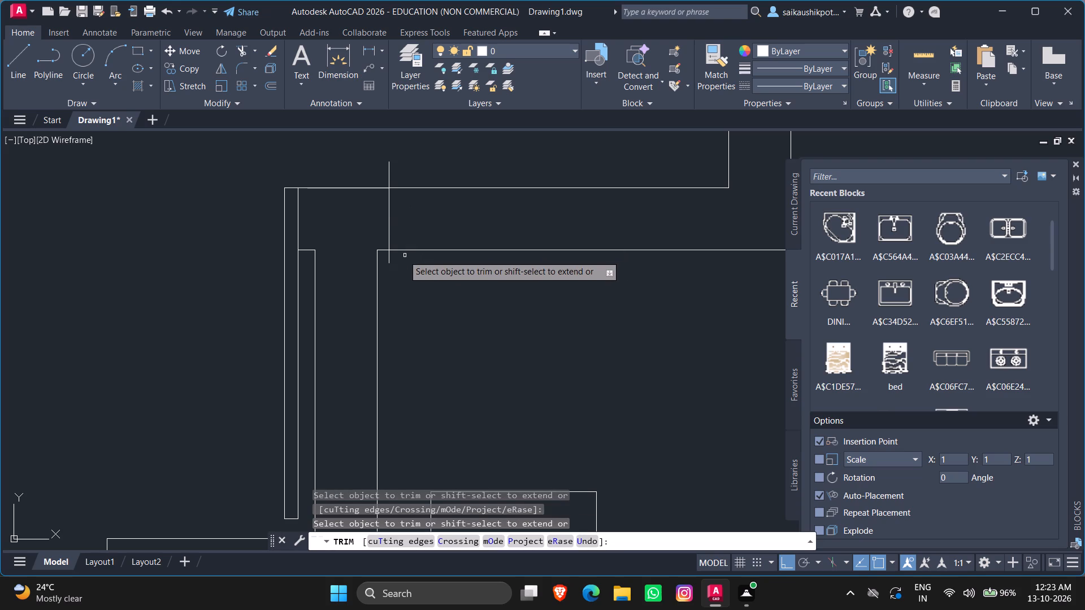
left_click(388, 258)
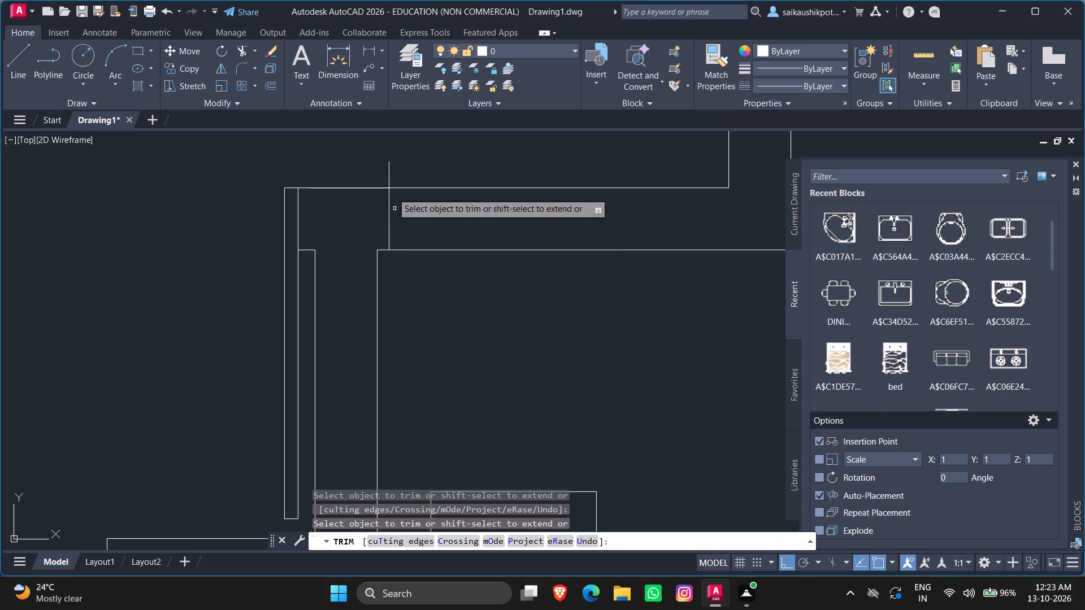
left_click(386, 168)
left_click(405, 175)
key("Escape")
key("Escape")
key("Escape")
key("Escape")
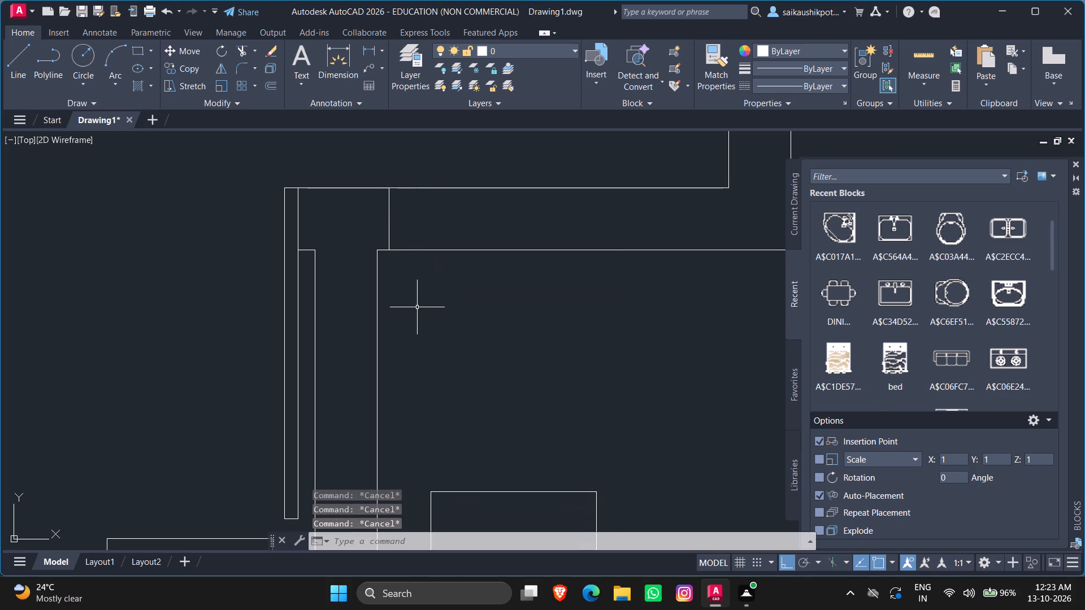
Offset the jamb line right of the partition 4' to the right along the stair lobby's bottom wall.
key("Escape")
key("Escape")
key("o")
key("Return")
type("4'")
key("Return")
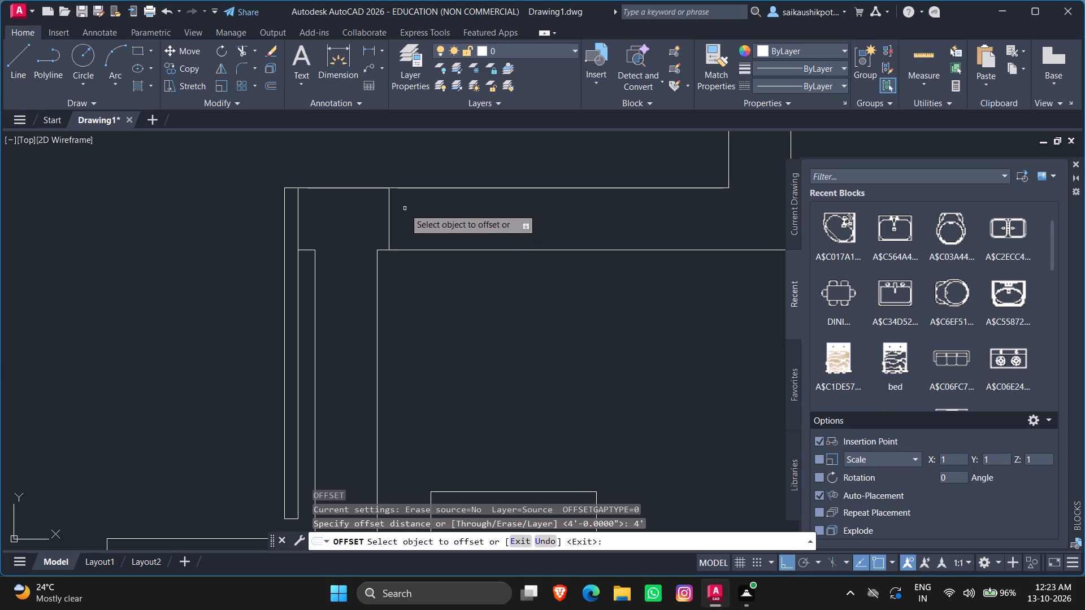
left_click(389, 217)
left_click(675, 217)
key("Escape")
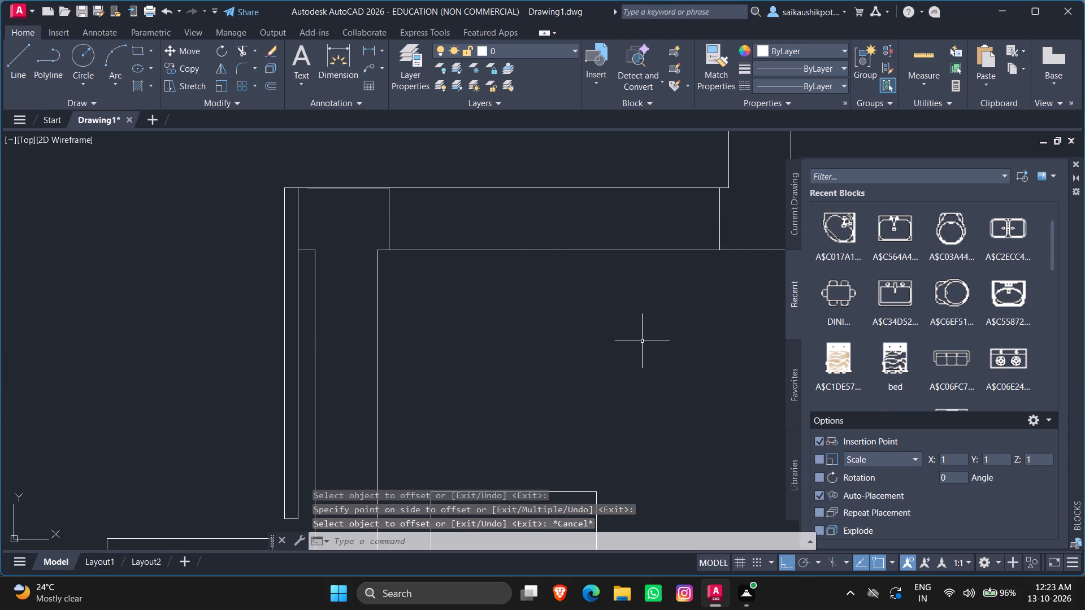
Trim away the stair lobby's bottom wall lines between the two jambs right of the partition to open the right unit's entrance.
key("Escape")
type("TR")
key("Return")
key("Return")
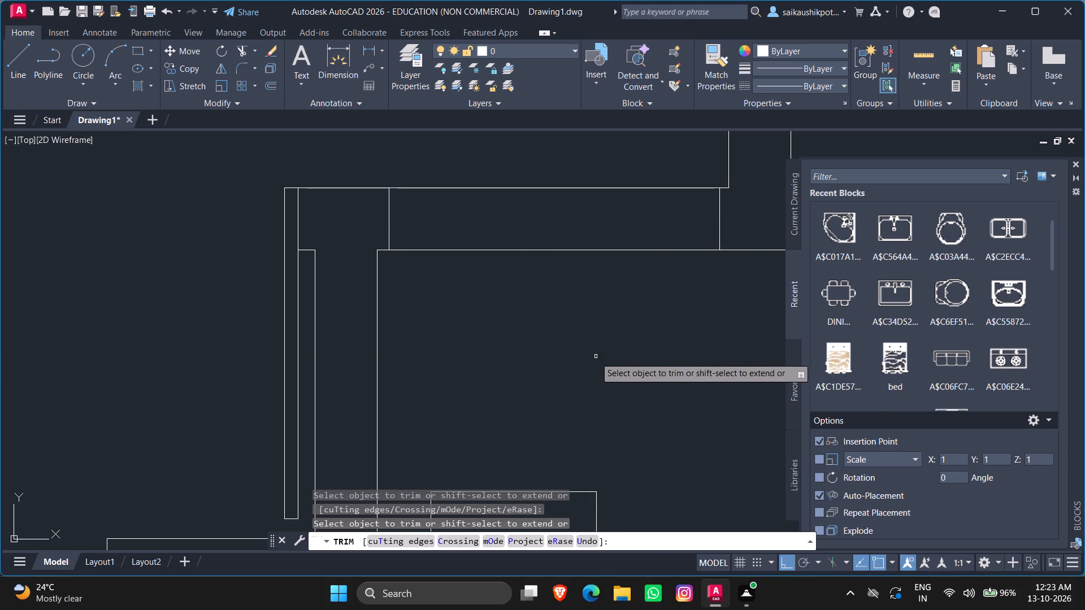
scroll(592, 372, "down", 2)
scroll(565, 325, "up", 2)
left_click_drag(533, 213, 536, 415)
scroll(538, 350, "down", 2)
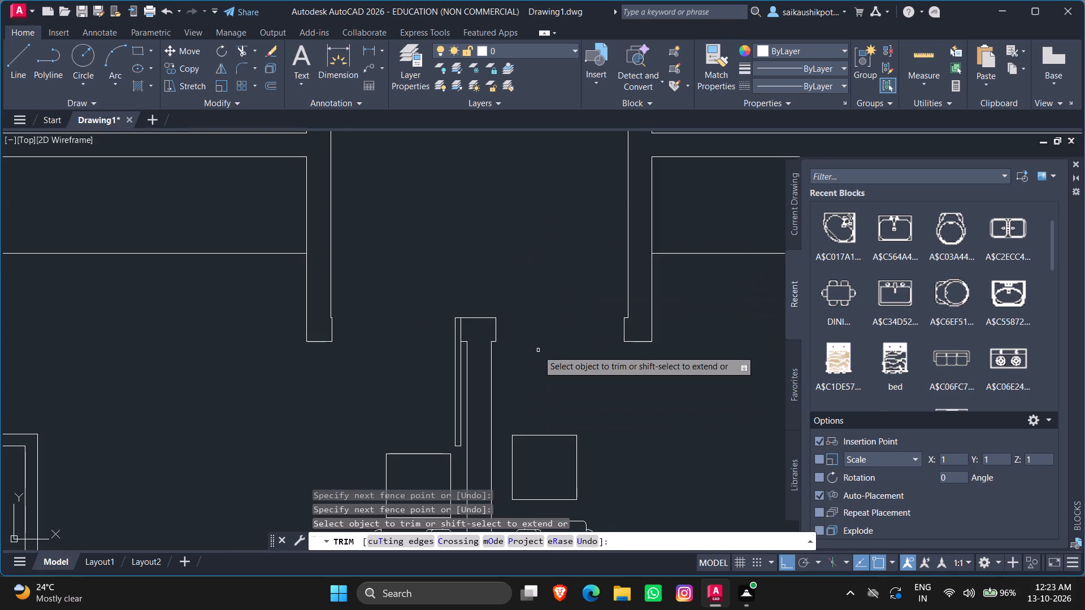
scroll(538, 350, "up", 1)
key("Escape")
key("Escape")
Draw a 4' vertical line straight down from the top corner of the right entrance's jamb beside the partition.
key("l")
key("Return")
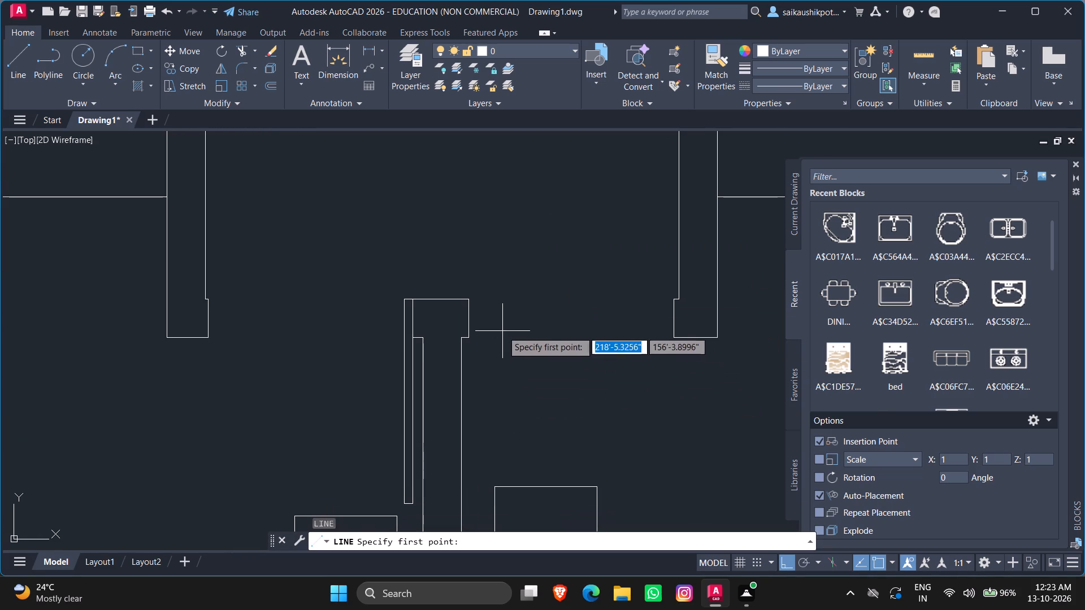
scroll(497, 331, "up", 2)
left_click(422, 249)
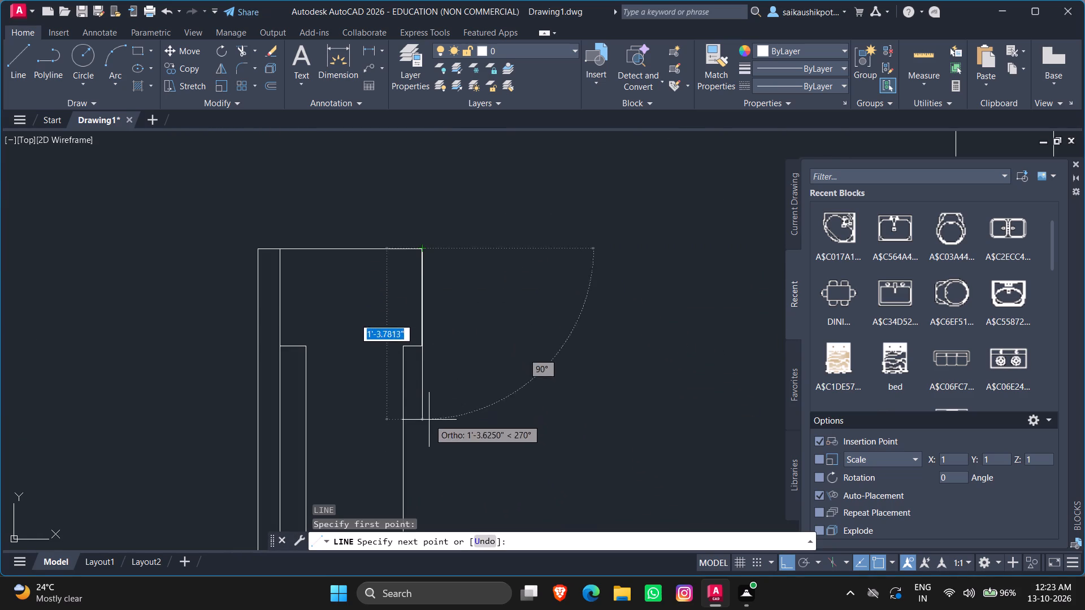
scroll(433, 417, "down", 3)
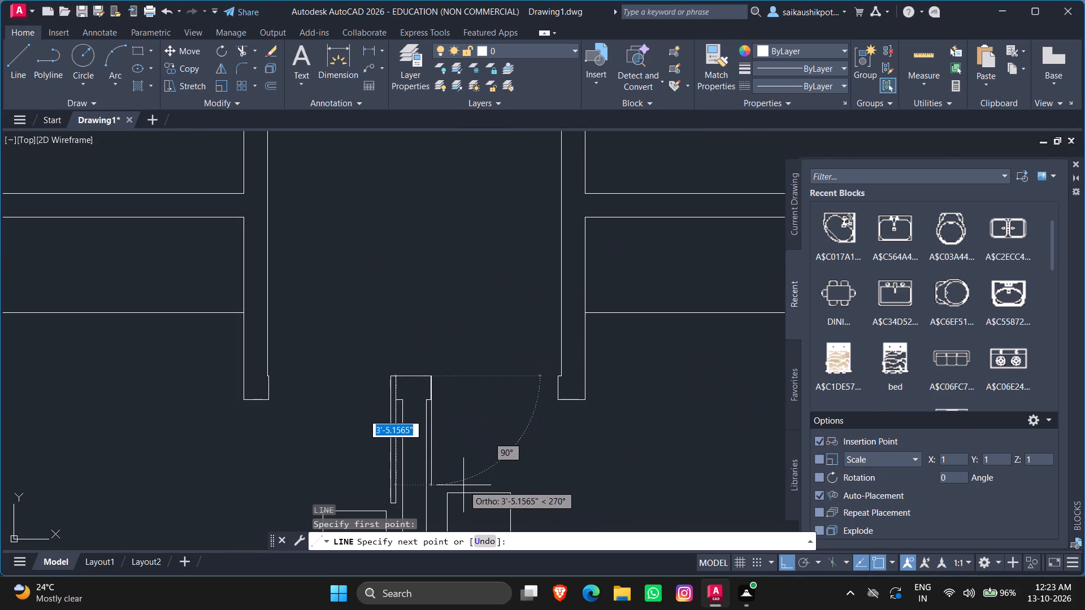
type("4'")
key("Return")
key("Escape")
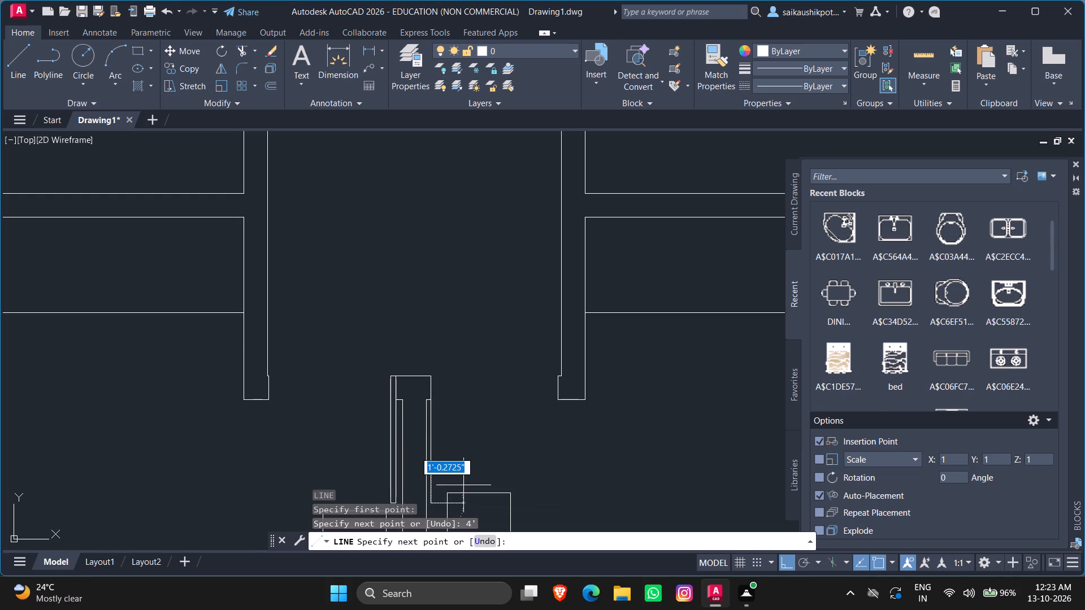
Move the square side table right of the partition about 6" down toward the sofa, clear of the door leaf.
scroll(511, 418, "down", 2)
scroll(506, 462, "up", 3)
scroll(553, 382, "down", 2)
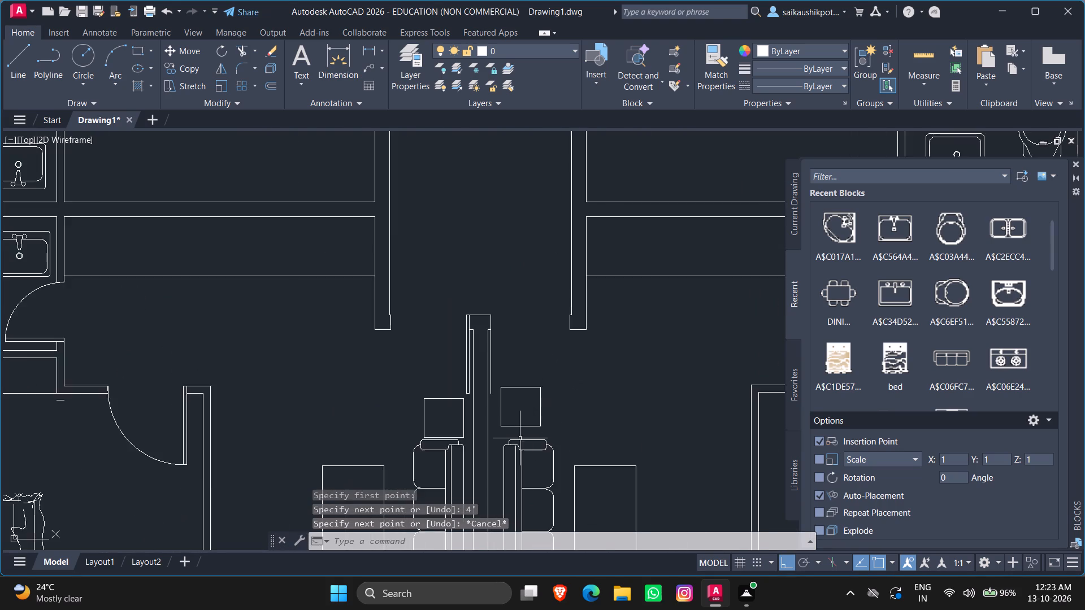
scroll(519, 439, "up", 2)
left_click_drag(518, 375, 495, 391)
left_click(462, 416)
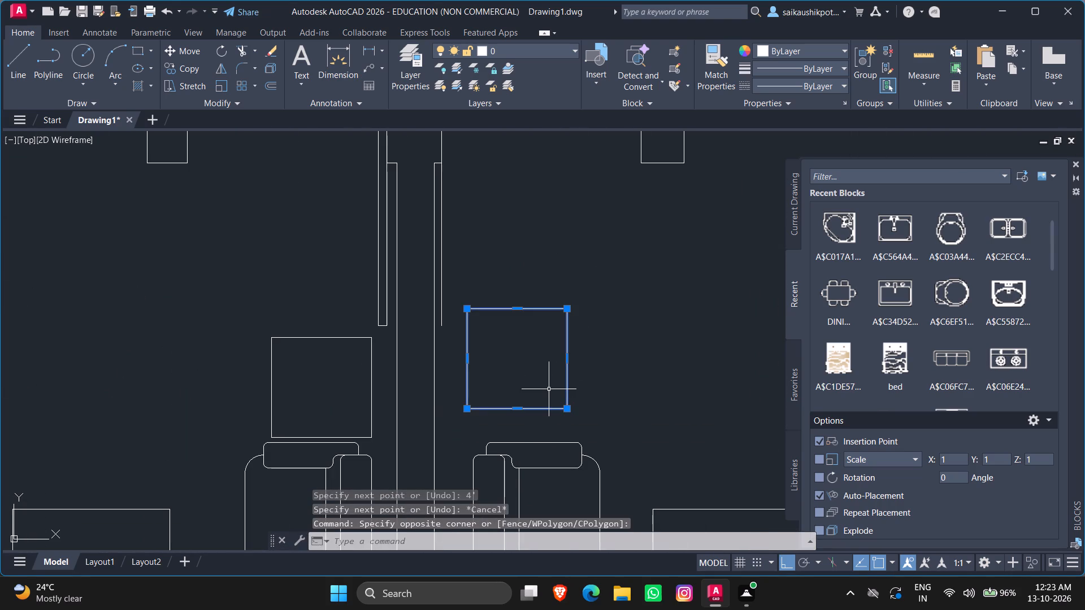
key("m")
key("Return")
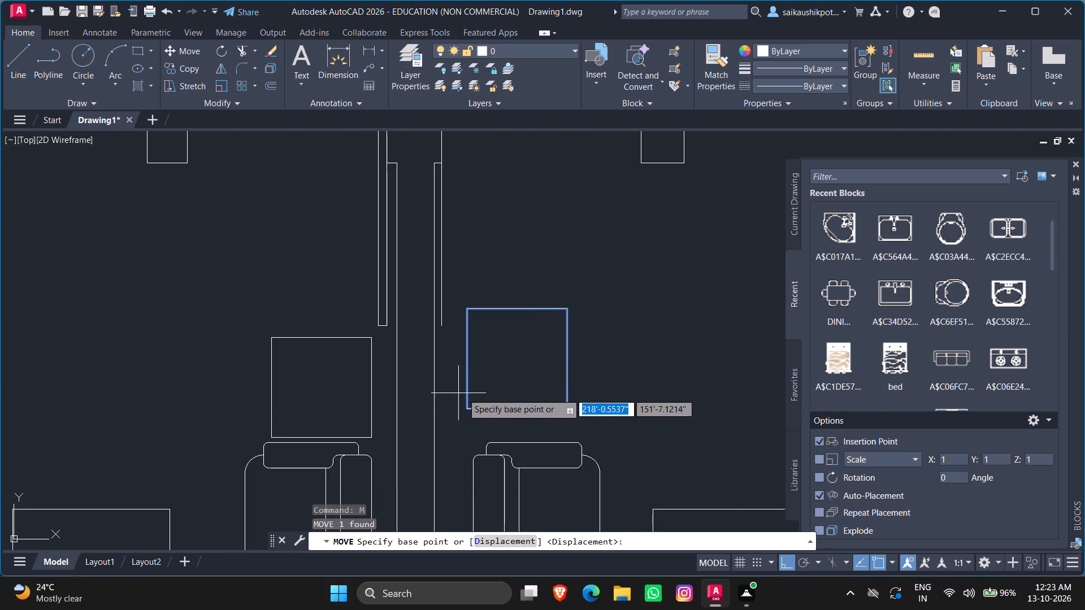
left_click(518, 407)
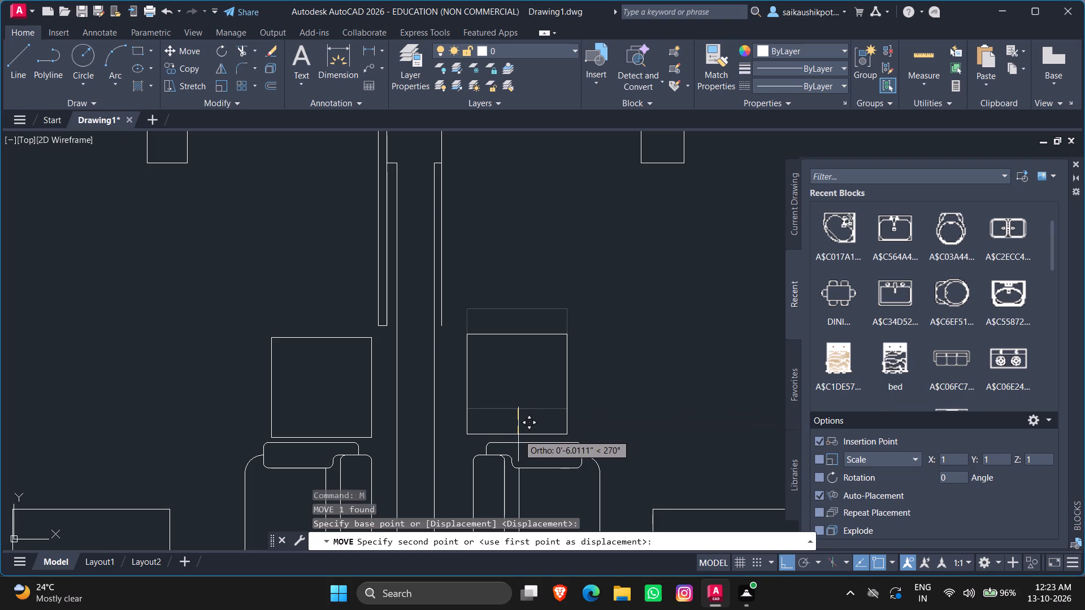
left_click(518, 434)
scroll(429, 301, "up", 1)
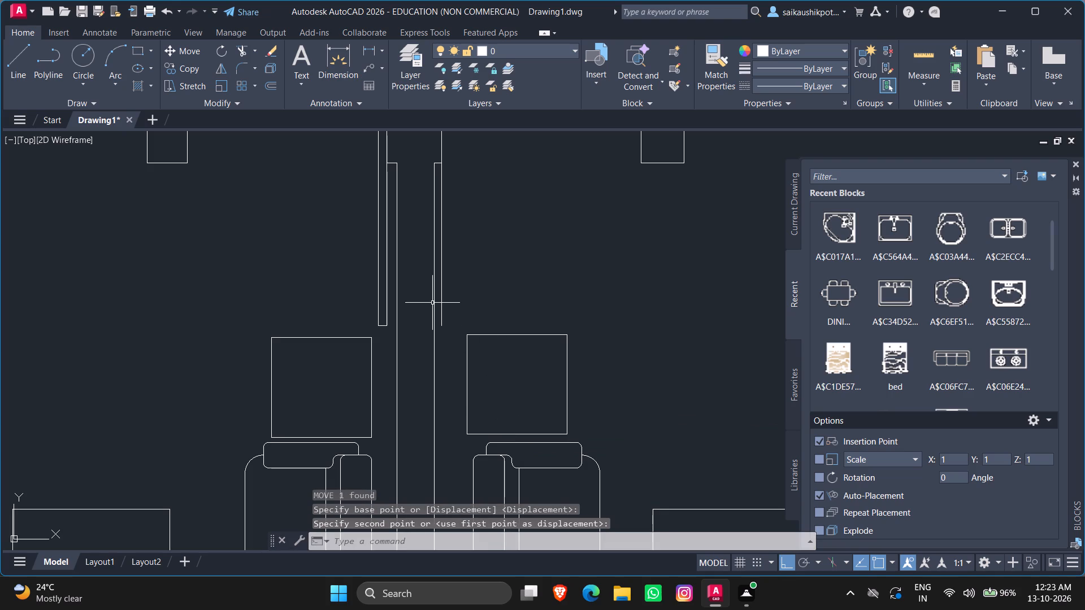
key("Escape")
key("Escape")
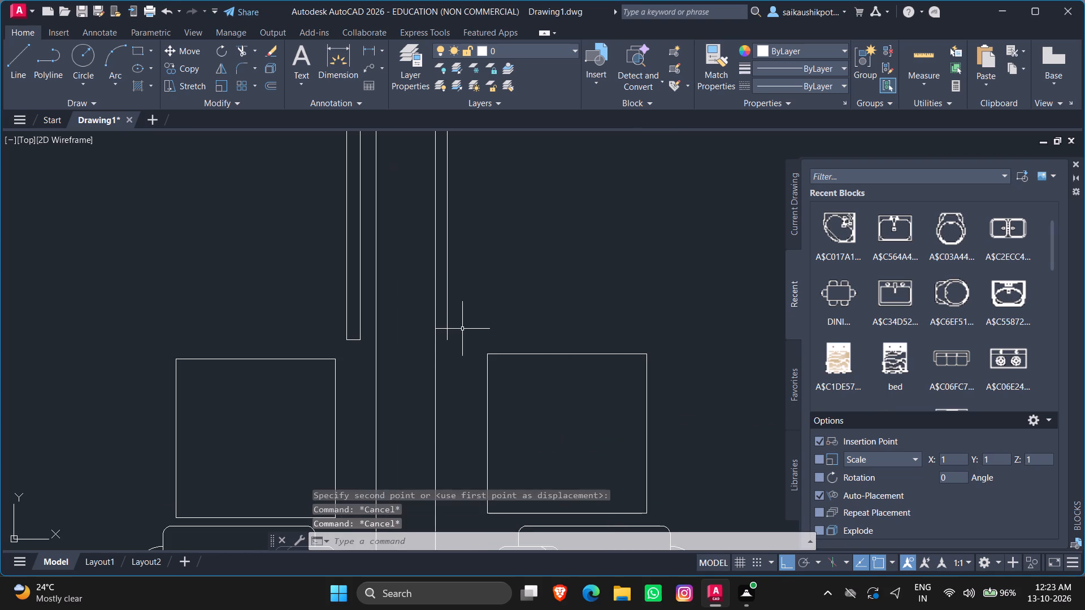
Offset the right entrance's 4' door line 2" to the right.
key("o")
key("Return")
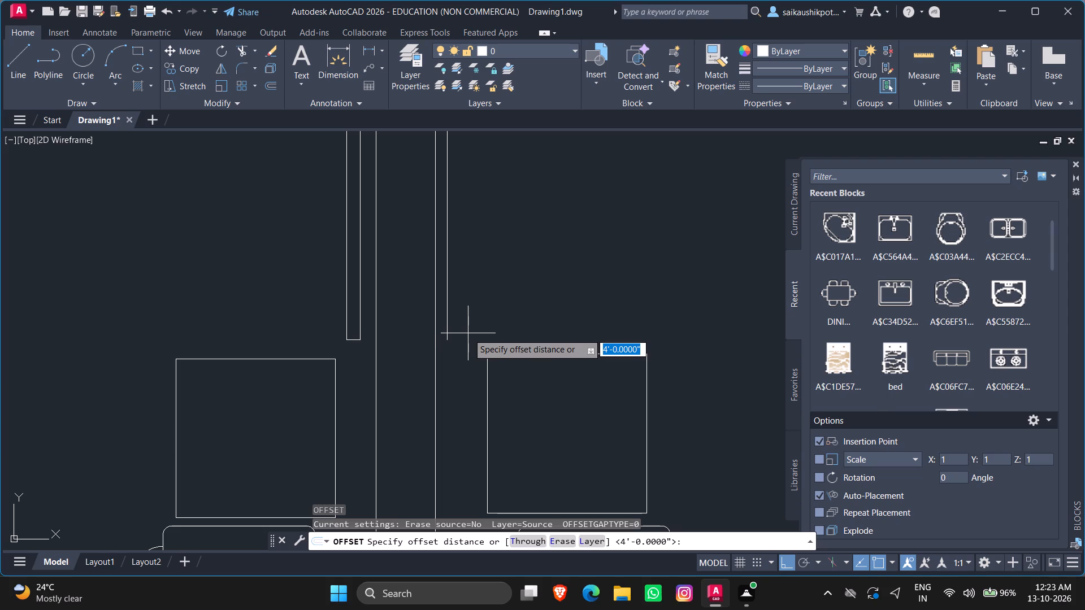
type("2\"")
key("Return")
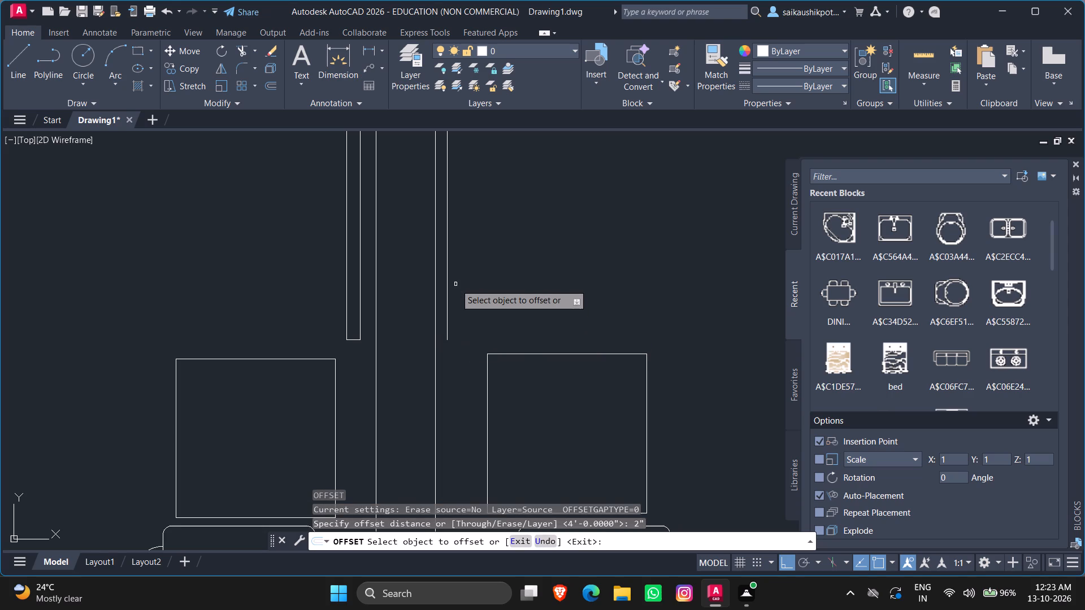
left_click(446, 280)
left_click(532, 308)
key("Escape")
key("Escape")
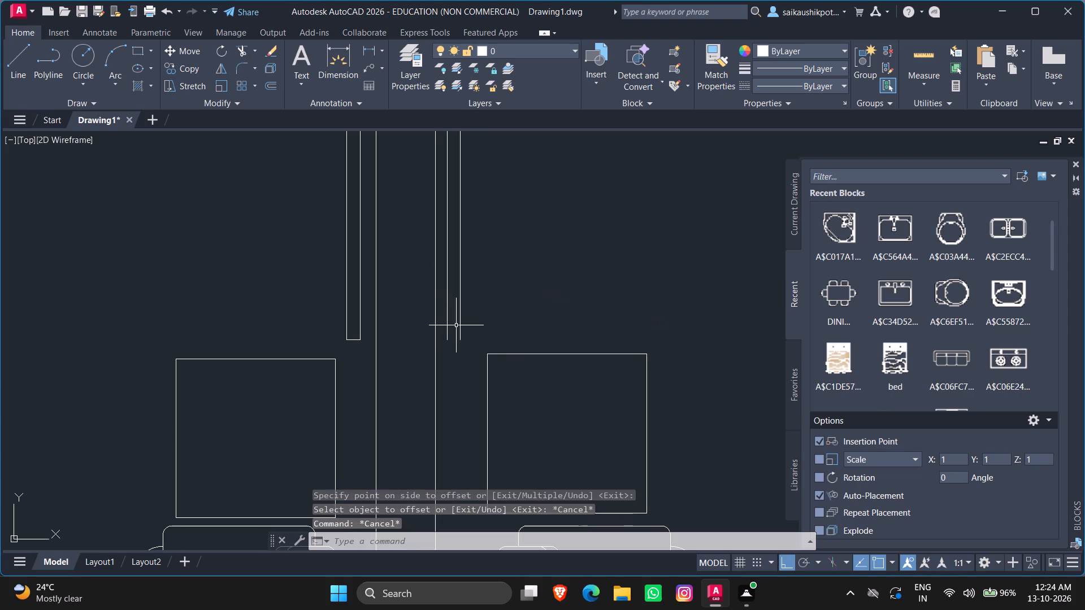
Close the right entrance's door leaf with short horizontal lines across its bottom and top ends.
key("l")
key("Return")
left_click(450, 341)
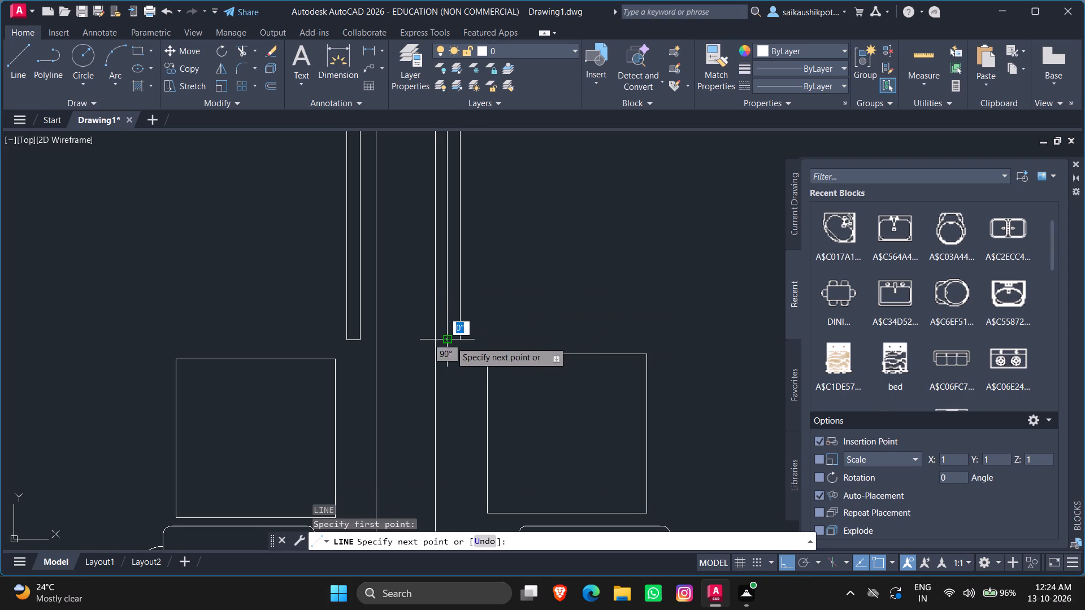
left_click(465, 340)
key("Escape")
scroll(505, 348, "down", 2)
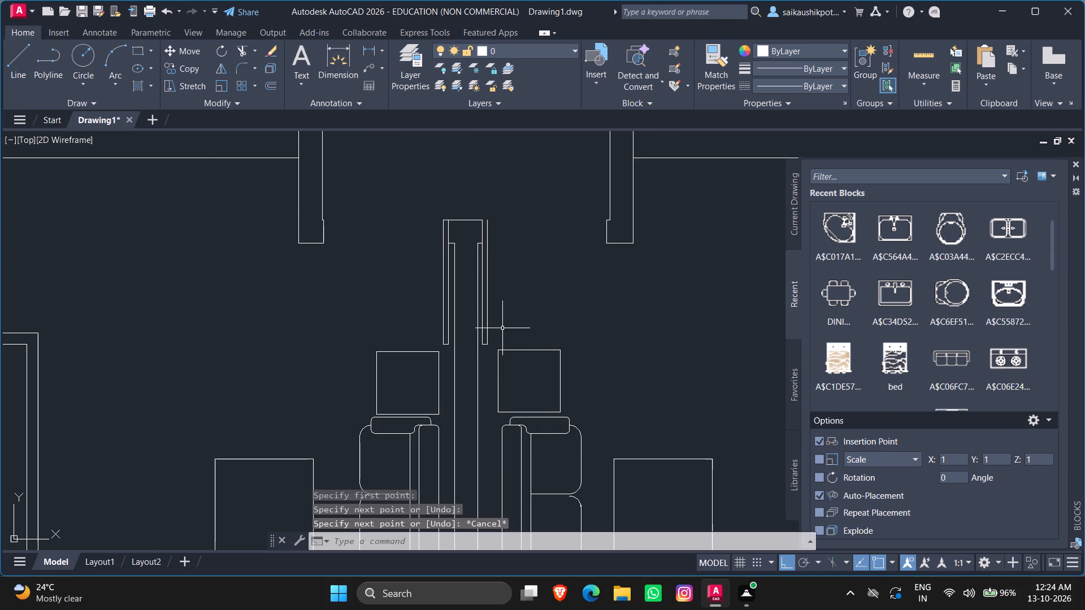
key("space")
scroll(487, 214, "up", 4)
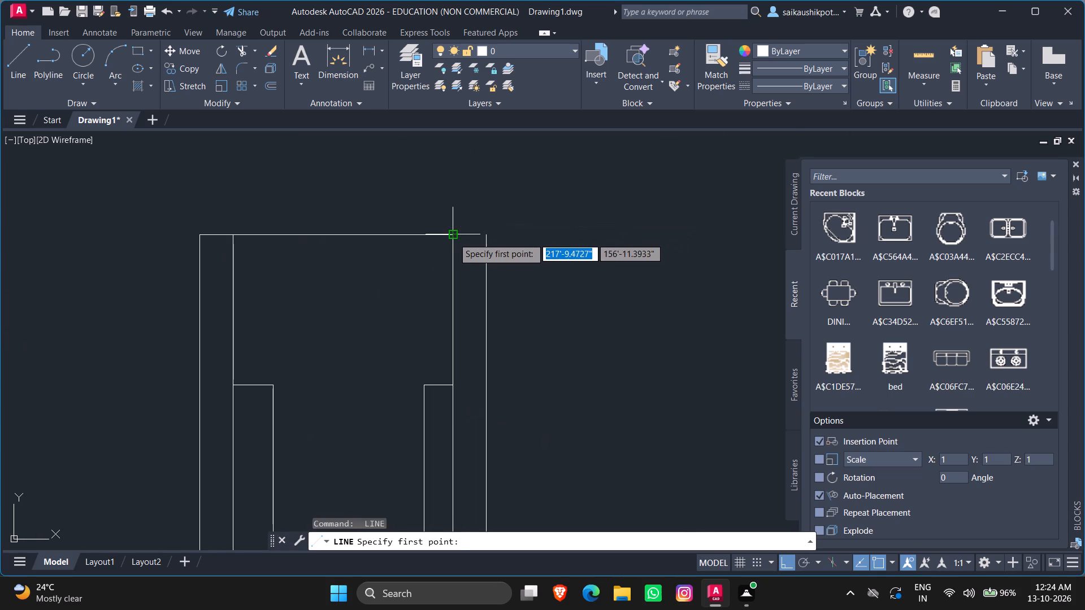
left_click(453, 238)
left_click(485, 238)
key("Escape")
key("Escape")
scroll(492, 301, "down", 1)
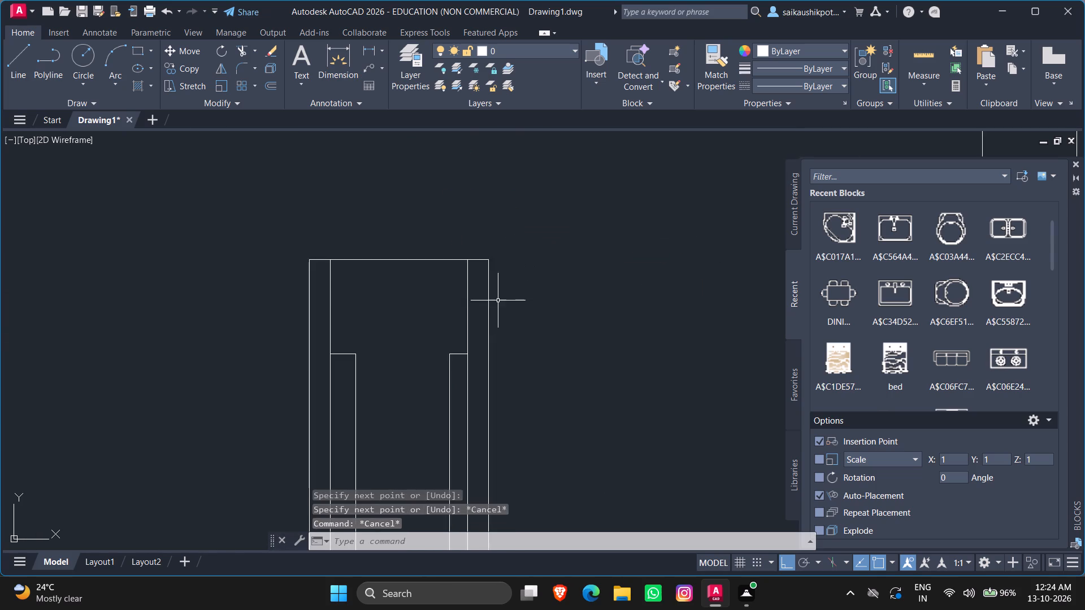
scroll(498, 300, "down", 2)
key("Escape")
With Ortho off, draw a three-point swing arc from the left entrance leaf's bottom outer corner to the opposite jamb.
scroll(505, 336, "down", 1)
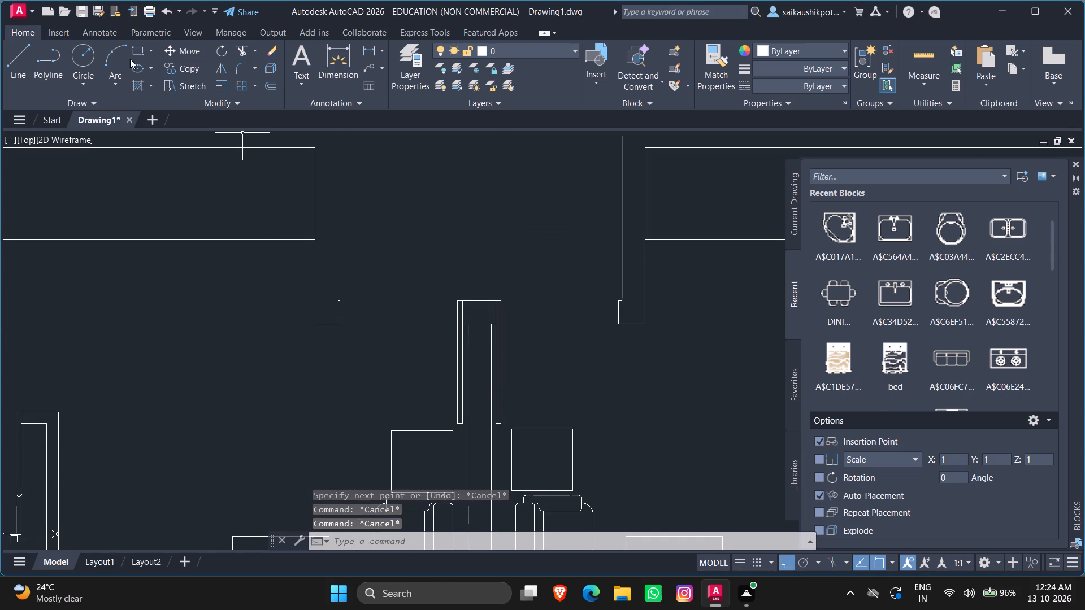
left_click(121, 57)
key("F8")
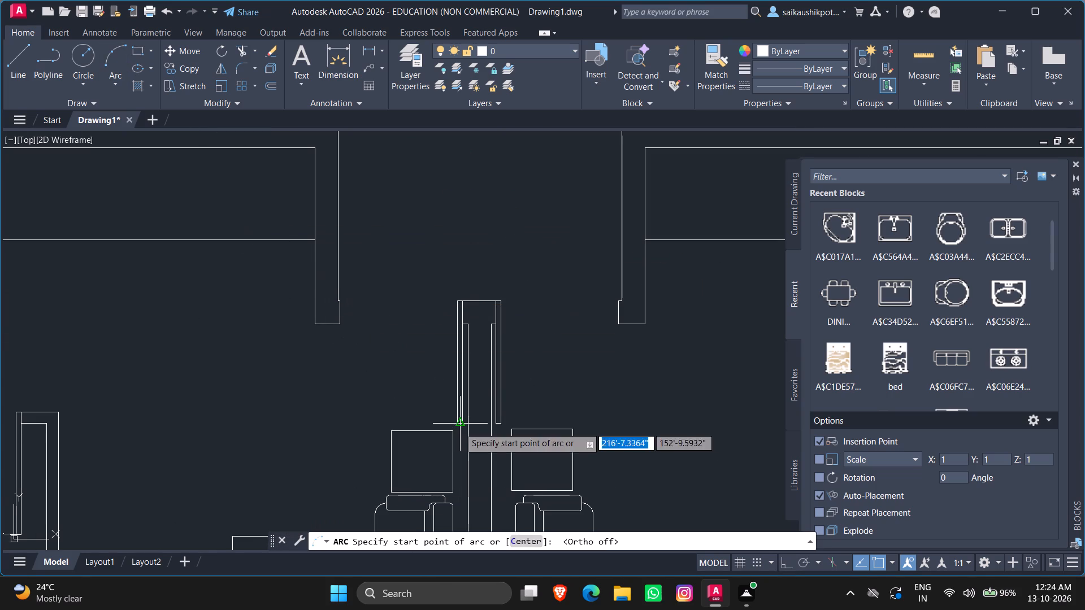
scroll(454, 422, "up", 2)
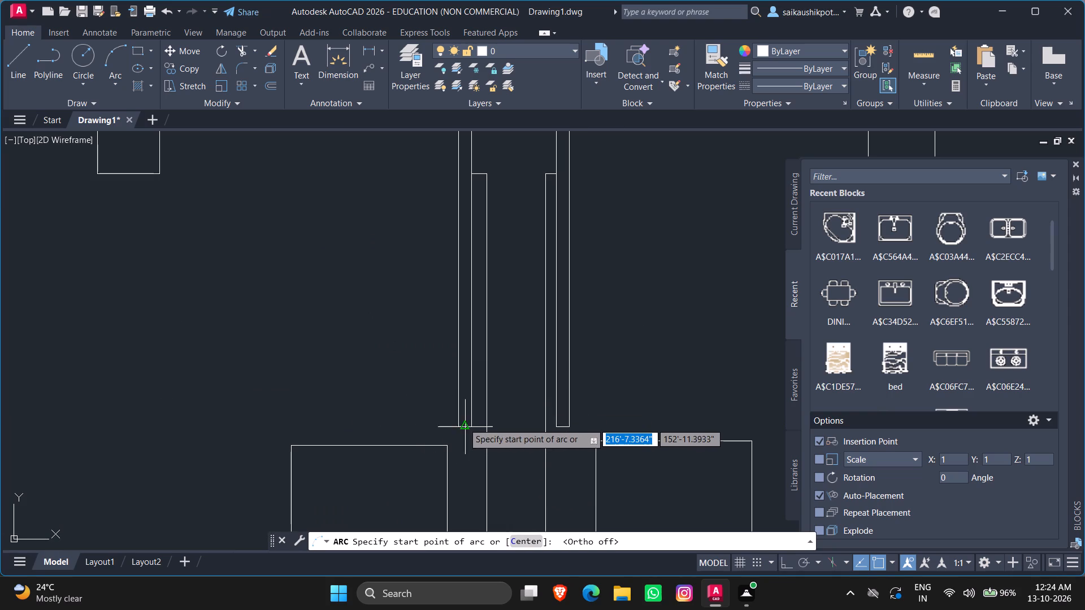
left_click_drag(455, 423, 449, 419)
left_click(262, 342)
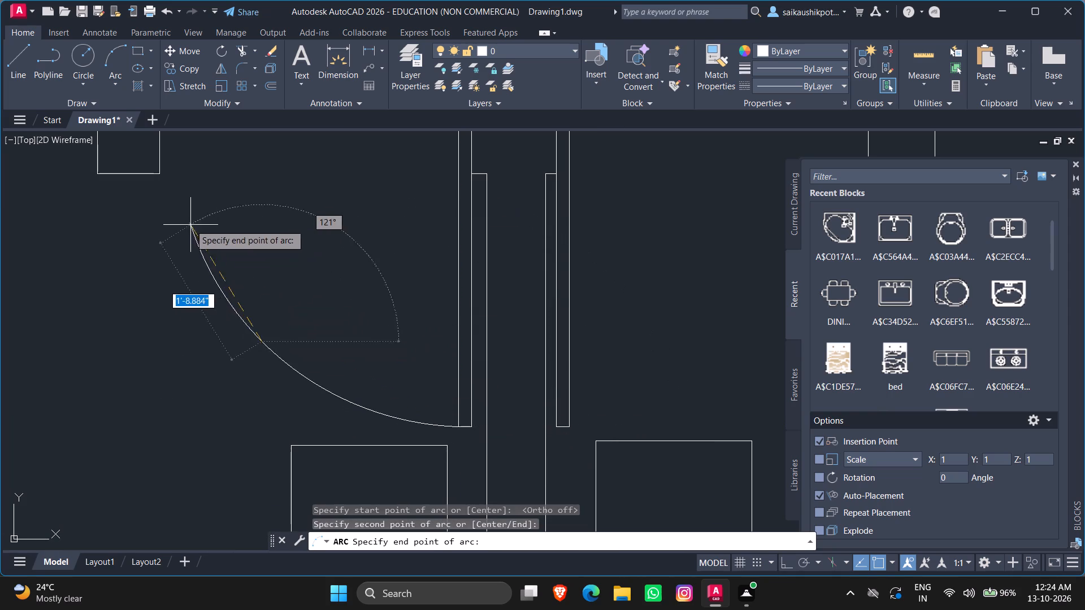
scroll(189, 271, "down", 2)
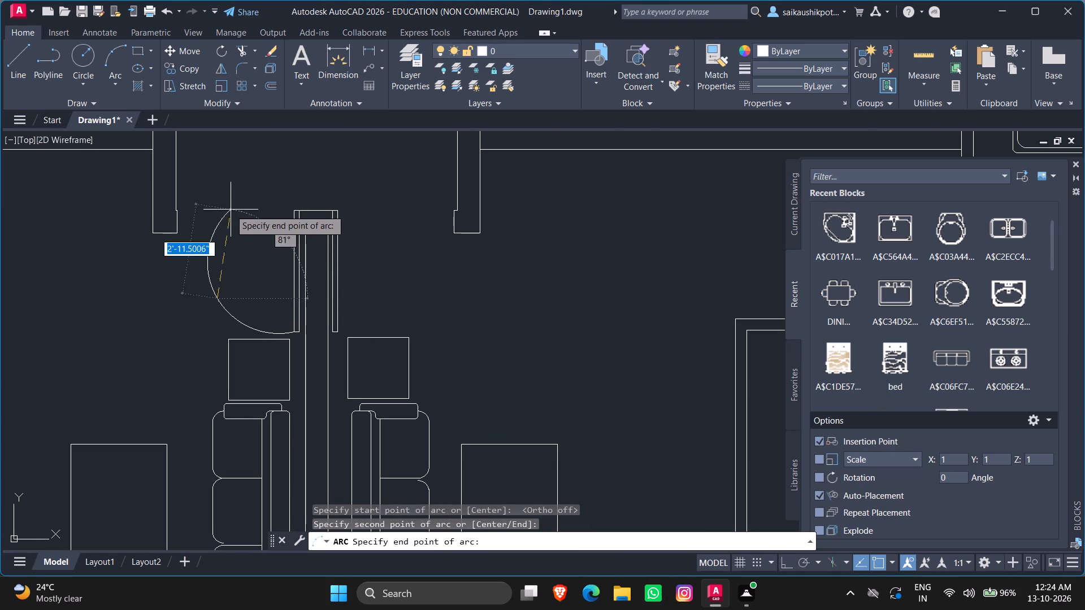
left_click(178, 208)
key("Escape")
scroll(258, 259, "down", 1)
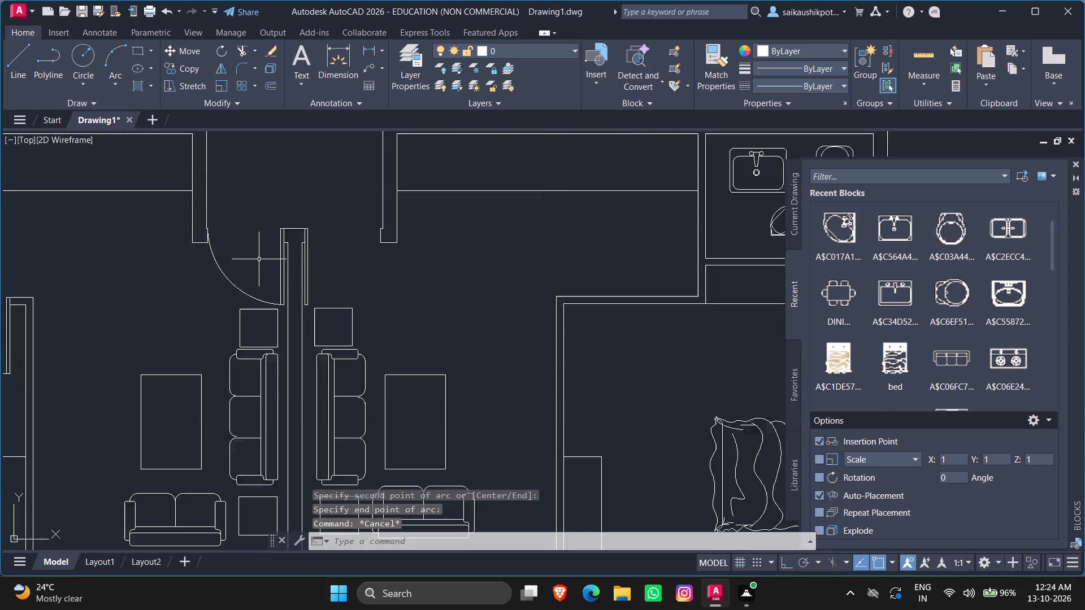
Draw a three-point swing arc from the right entrance leaf's bottom outer corner to the opposite jamb.
scroll(260, 260, "down", 1)
key("space")
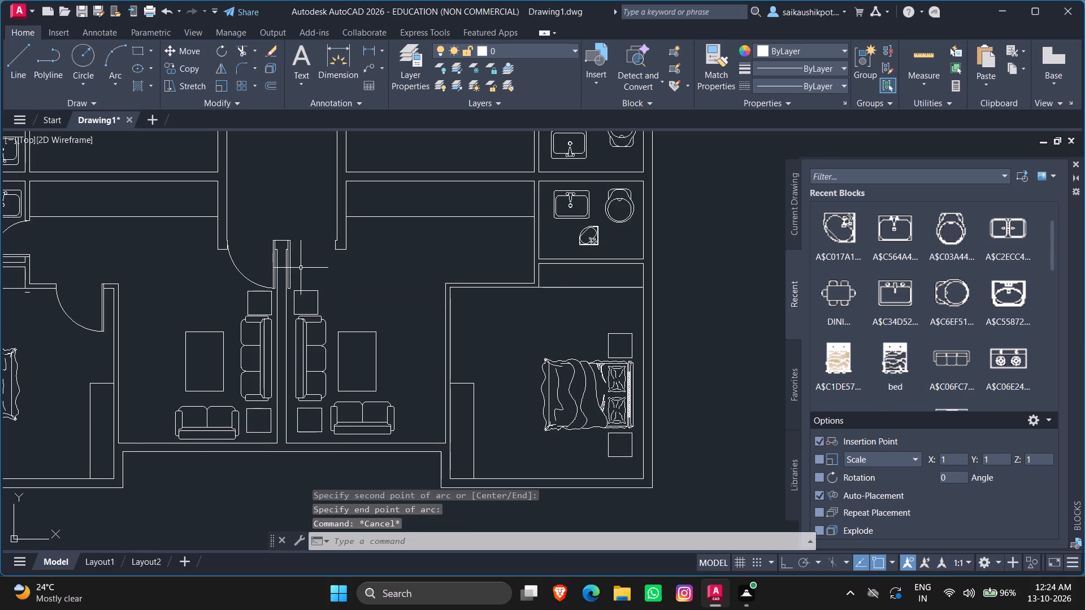
scroll(294, 285, "up", 3)
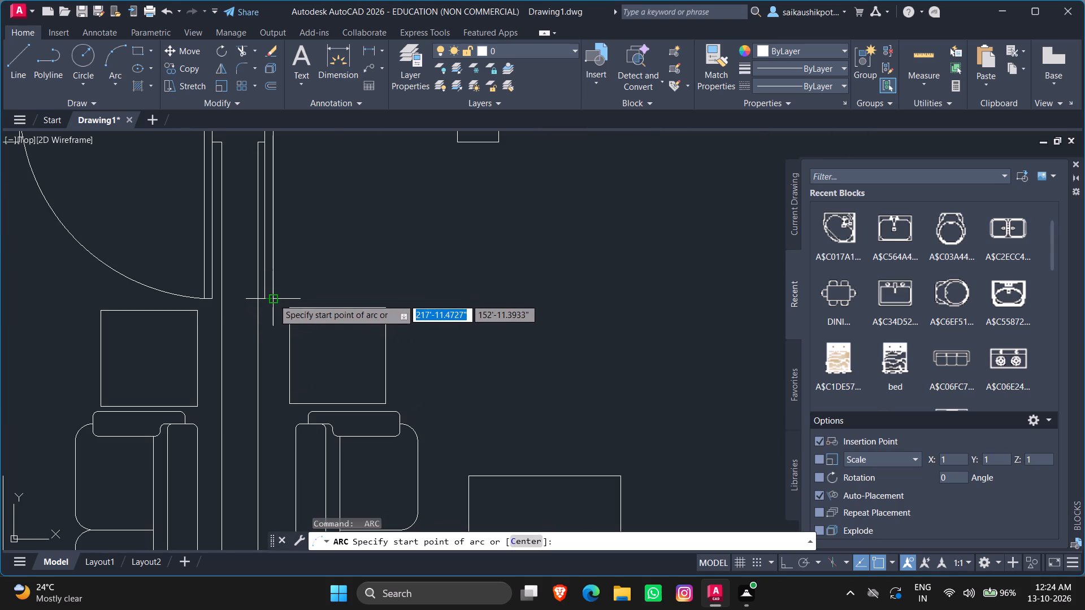
left_click(275, 299)
scroll(341, 262, "down", 2)
left_click(374, 237)
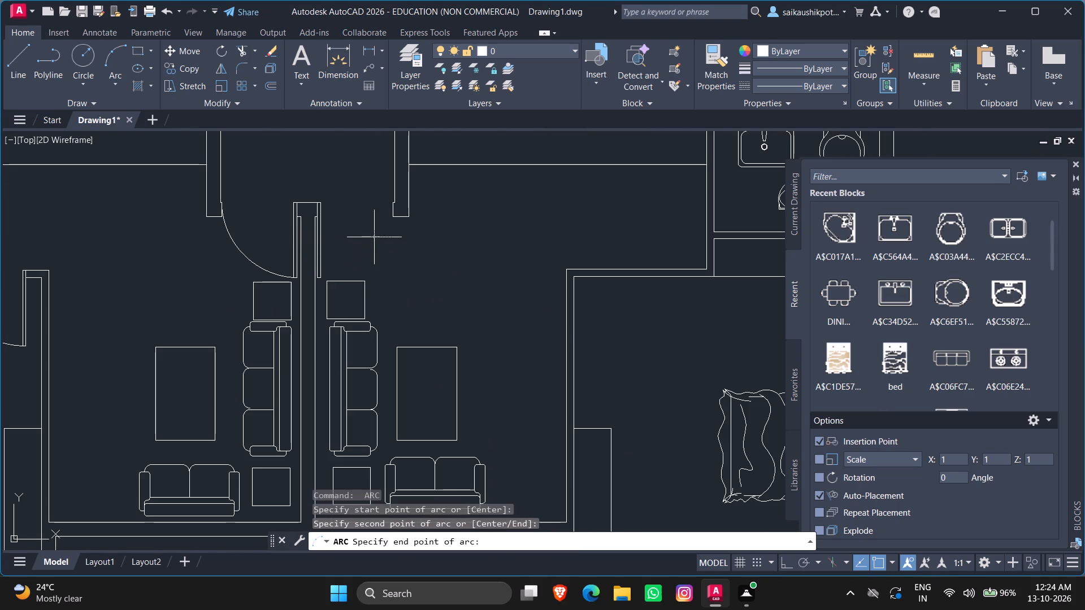
left_click(392, 203)
Stretch the midpoint of the right entrance's swing arc outward to give it a rounder quarter-circle shape.
left_click_drag(390, 254, 380, 247)
left_click(355, 230)
scroll(373, 255, "up", 2)
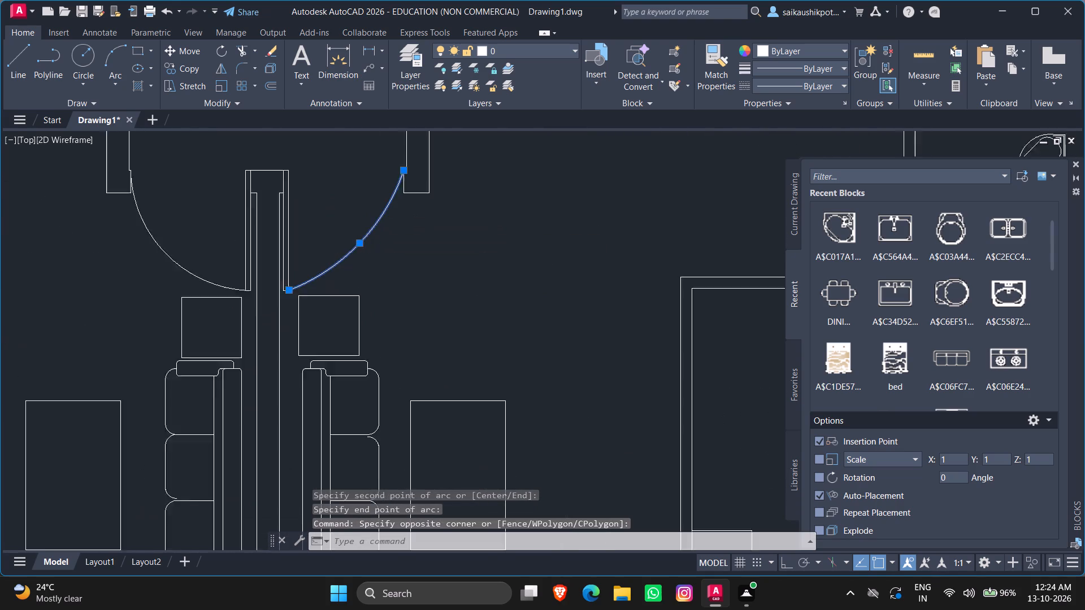
left_click_drag(351, 235, 354, 240)
scroll(367, 266, "up", 3)
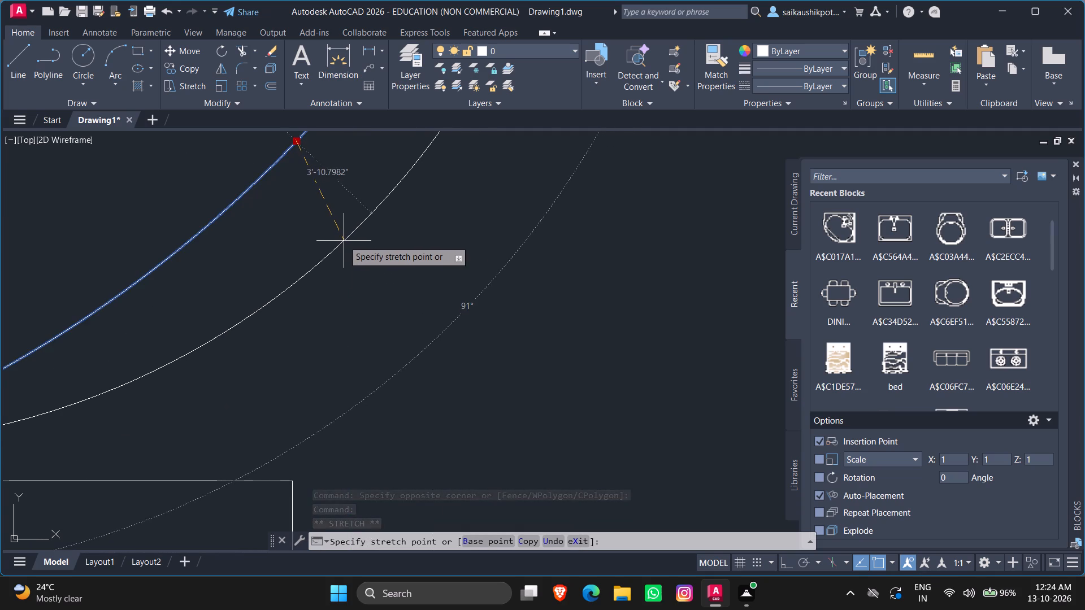
left_click(344, 241)
scroll(361, 266, "down", 5)
key("Escape")
key("Escape")
scroll(270, 295, "up", 2)
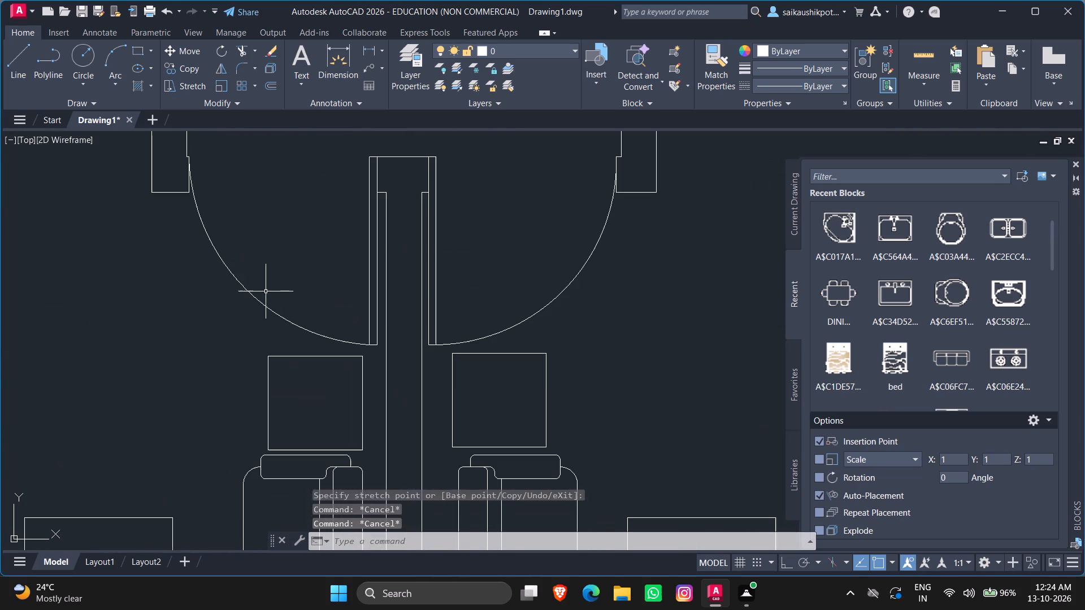
Stretch the midpoint of the left entrance's swing arc slightly outward to round out its curve.
left_click_drag(266, 291, 259, 295)
left_click(219, 317)
left_click(244, 286)
scroll(196, 316, "up", 2)
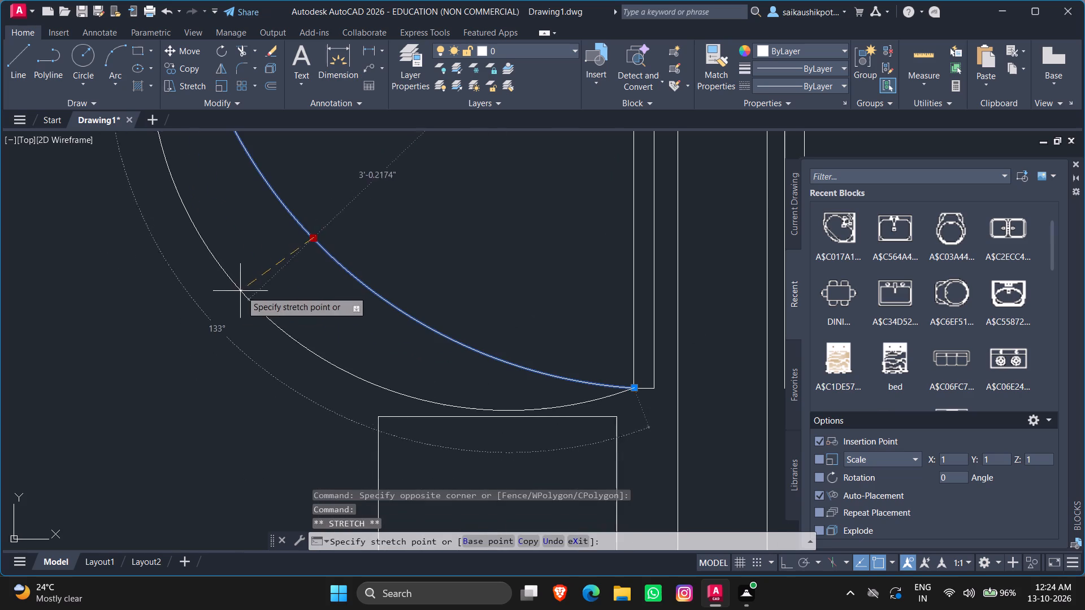
left_click(319, 260)
key("Escape")
scroll(328, 297, "down", 3)
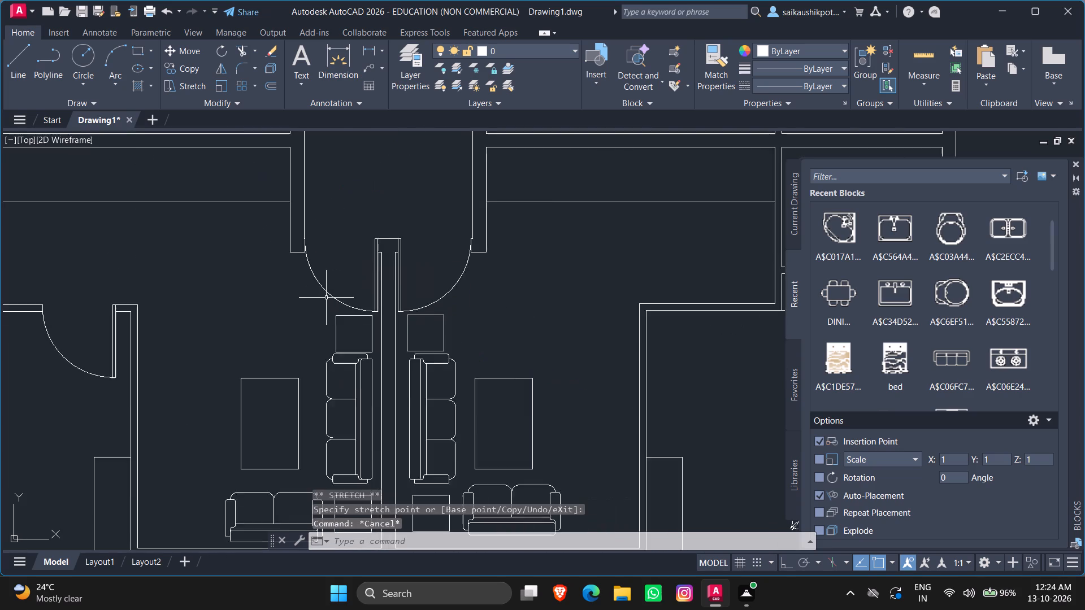
scroll(326, 298, "down", 3)
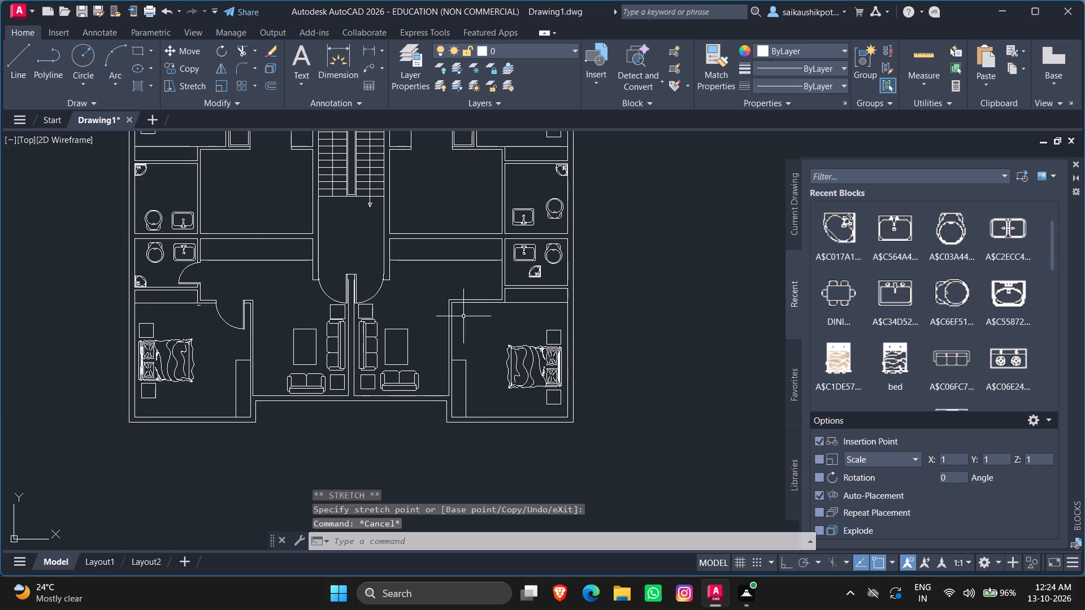
scroll(503, 342, "up", 1)
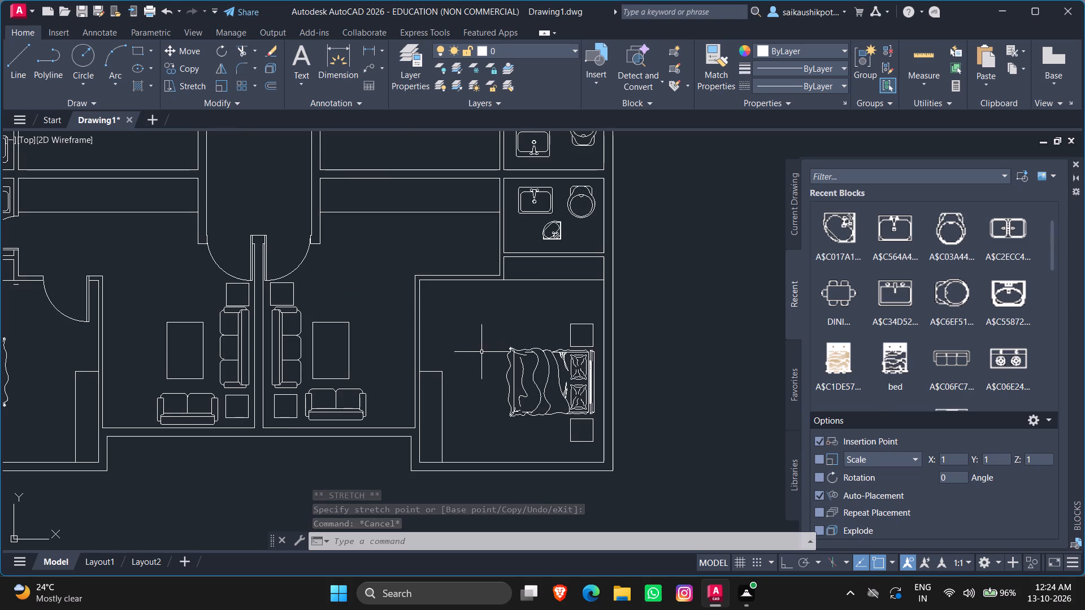
With Ortho on, draw a vertical line across the lower-right bedroom's top wall near its upper-left corner.
scroll(468, 324, "up", 2)
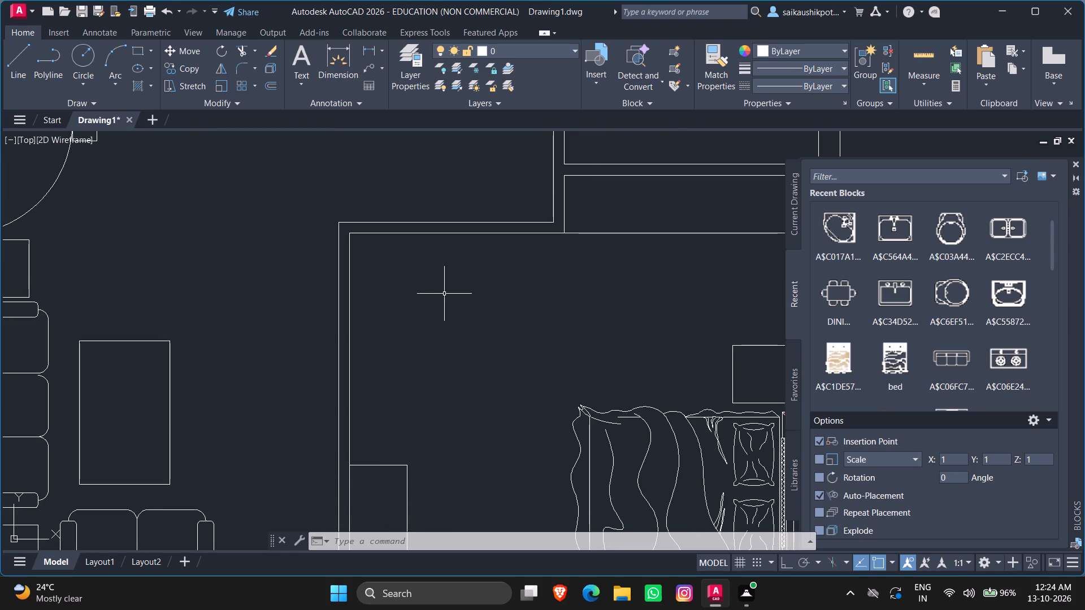
key("l")
key("Return")
scroll(379, 252, "up", 2)
left_click(327, 156)
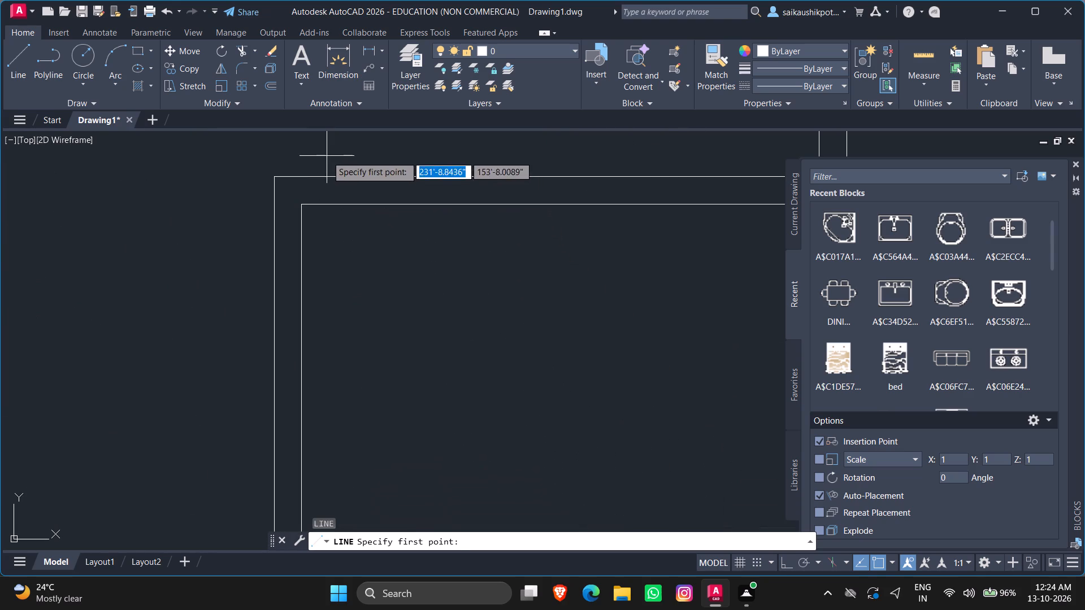
key("F8")
left_click(335, 300)
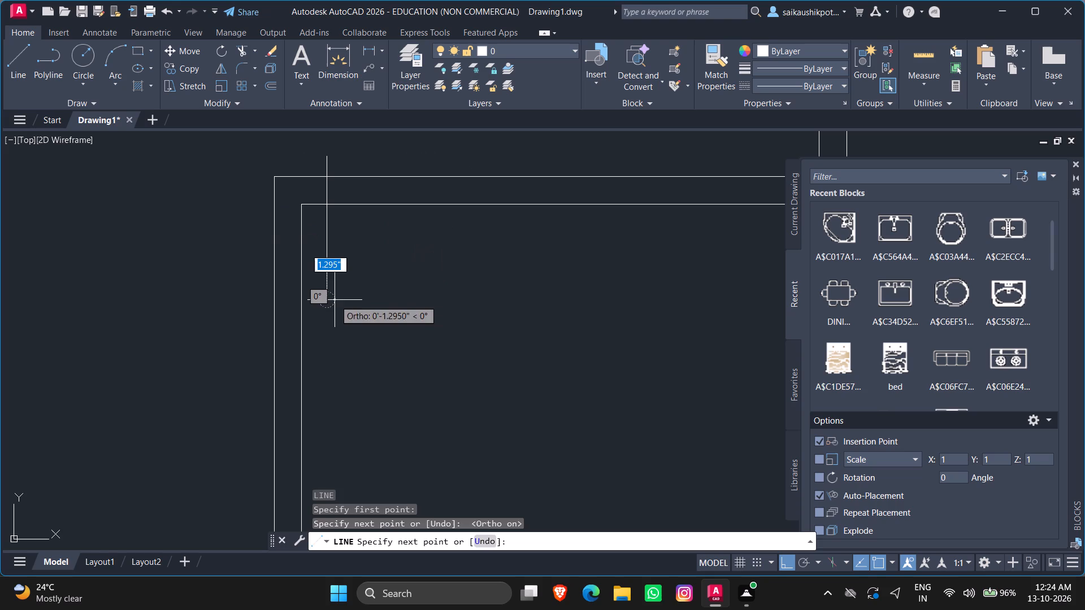
key("Escape")
Trim the line's ends beyond both wall faces to leave a jamb across the bedroom's top wall.
type("TR")
key("Return")
key("Return")
left_click(327, 248)
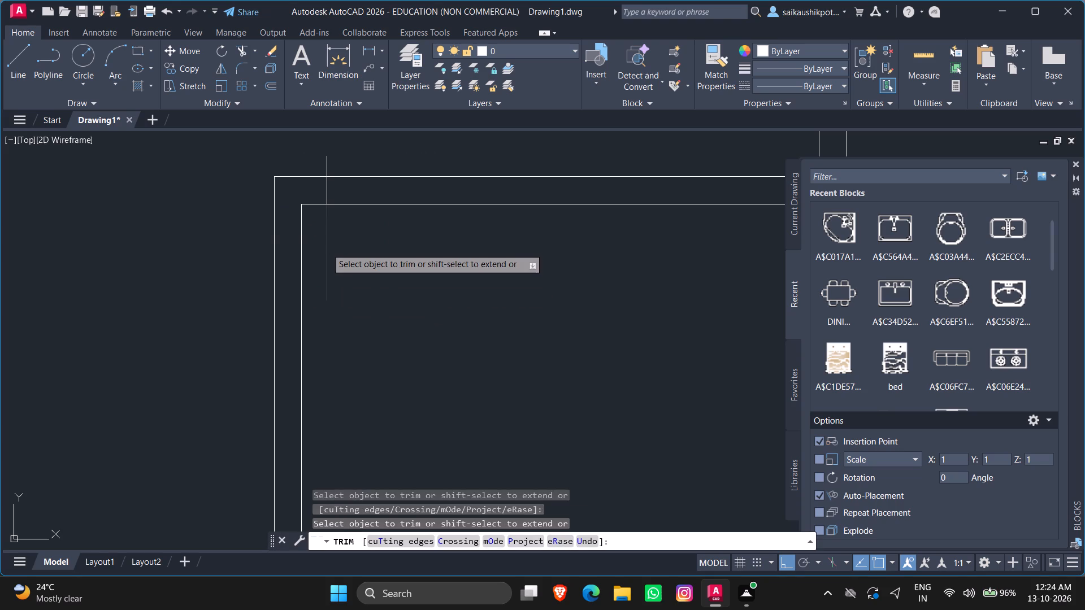
left_click(323, 160)
left_click(328, 163)
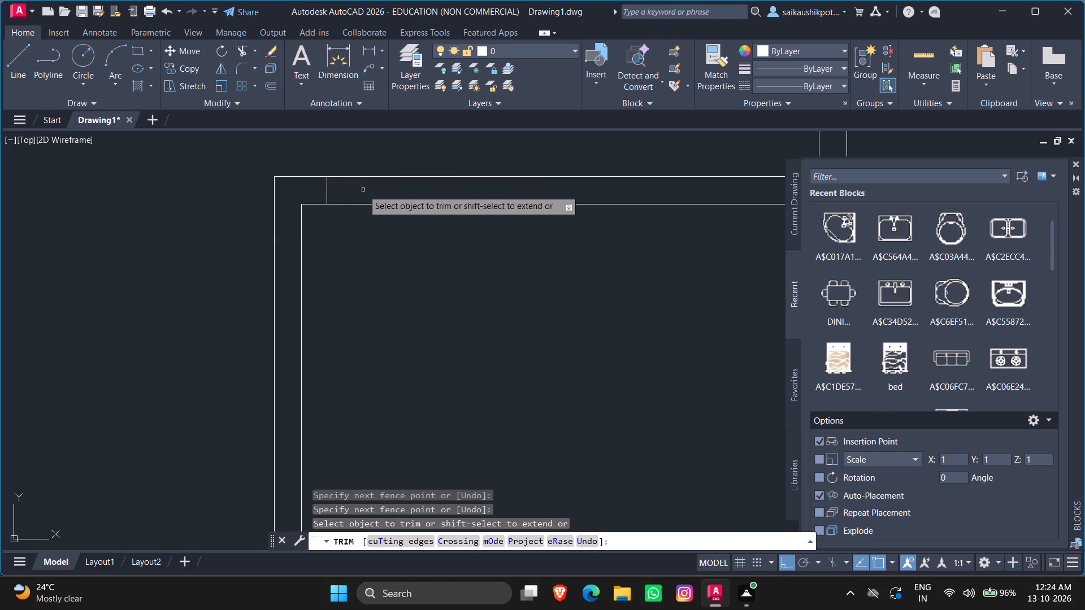
key("Escape")
key("Escape")
key("Escape")
Offset the bedroom's jamb line 4' to the right along the top wall.
key("o")
key("Return")
type("4'")
key("Return")
scroll(202, 293, "down", 2)
scroll(264, 261, "up", 3)
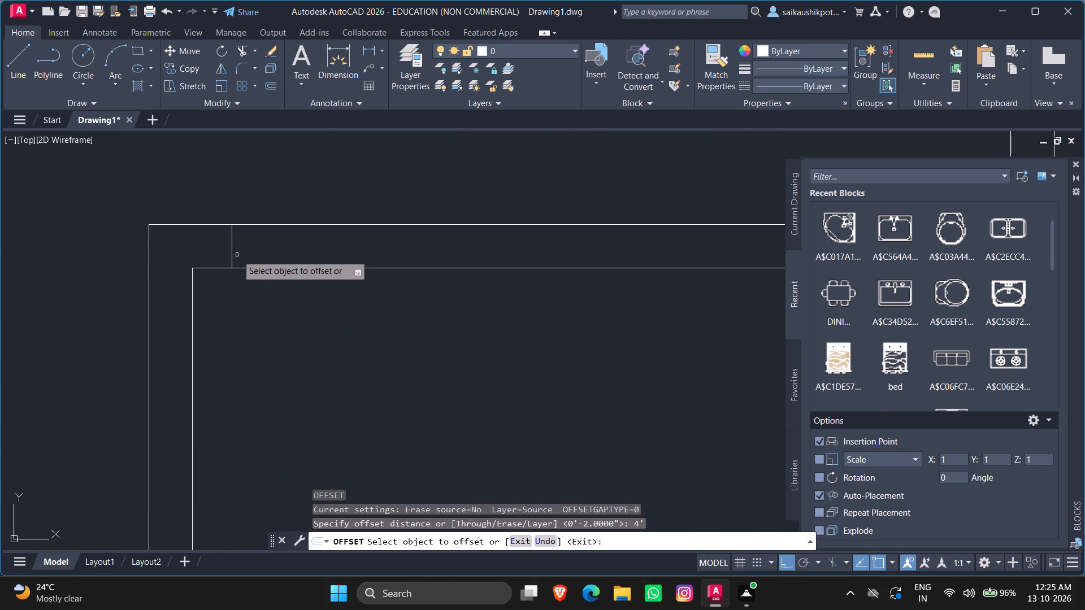
left_click(231, 249)
left_click(575, 351)
key("Escape")
key("Escape")
Trim both wall lines between the two jambs to open the lower-right bedroom's doorway.
type("TR")
key("Return")
key("Return")
left_click_drag(471, 193, 471, 336)
left_click_drag(471, 385, 476, 401)
key("Escape")
key("Escape")
key("Escape")
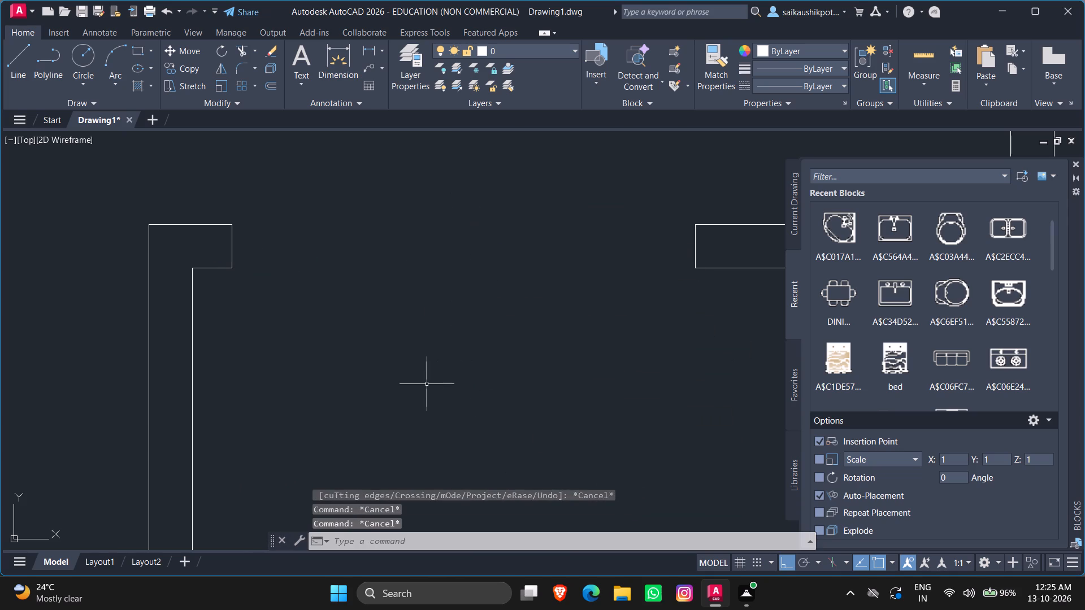
Draw a 4' door leaf line straight down from the left jamb's top corner.
key("l")
key("Return")
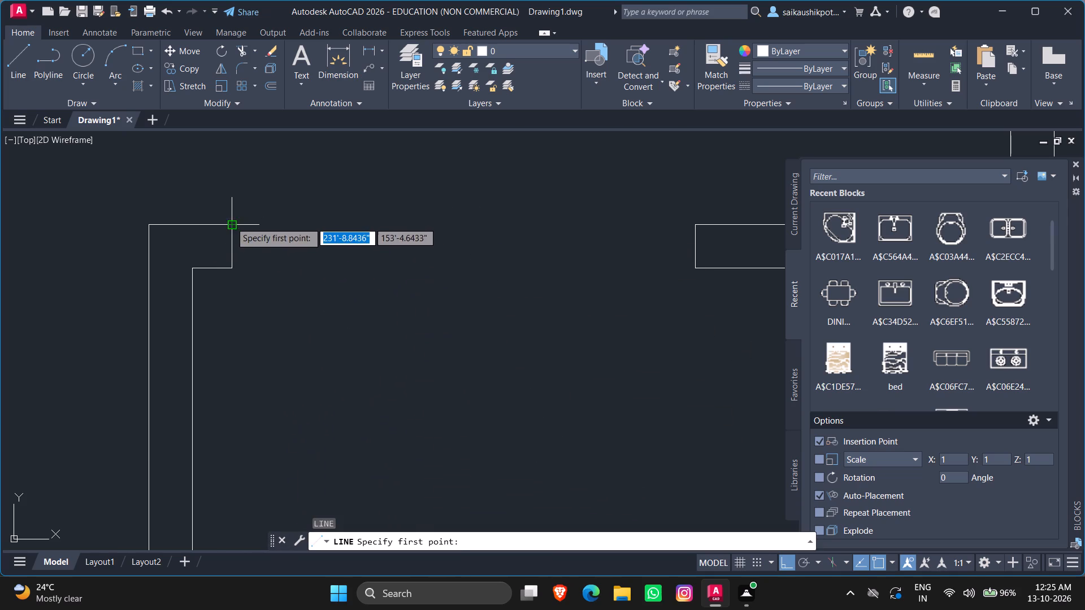
left_click_drag(232, 224, 232, 232)
type("4'")
key("Return")
scroll(277, 455, "down", 2)
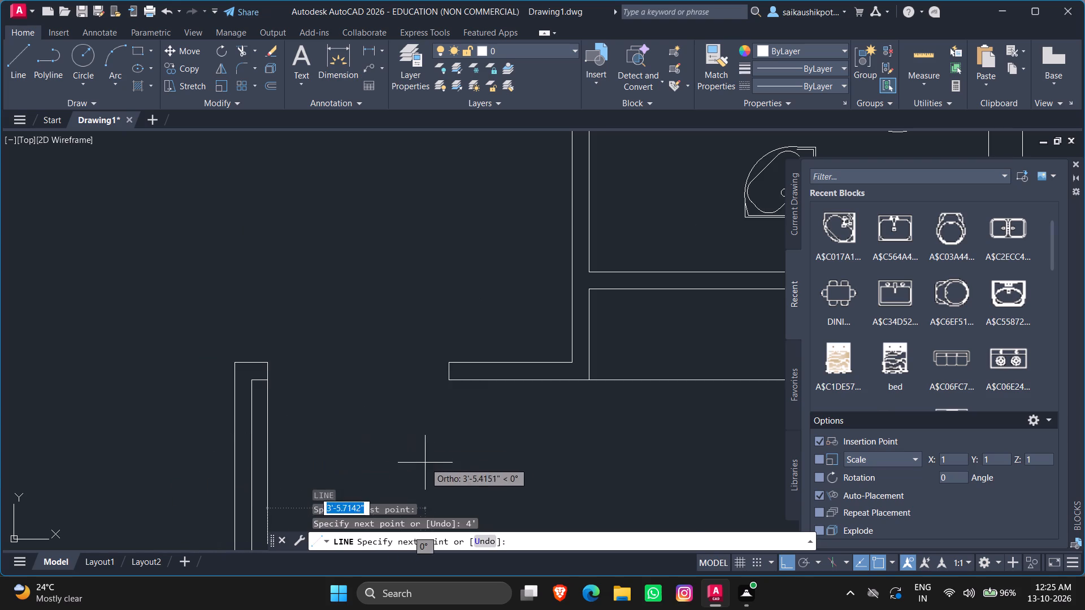
scroll(432, 463, "down", 1)
key("Escape")
key("Escape")
key("Escape")
Offset the bedroom's door leaf line 2" to the right, into the opening.
key("o")
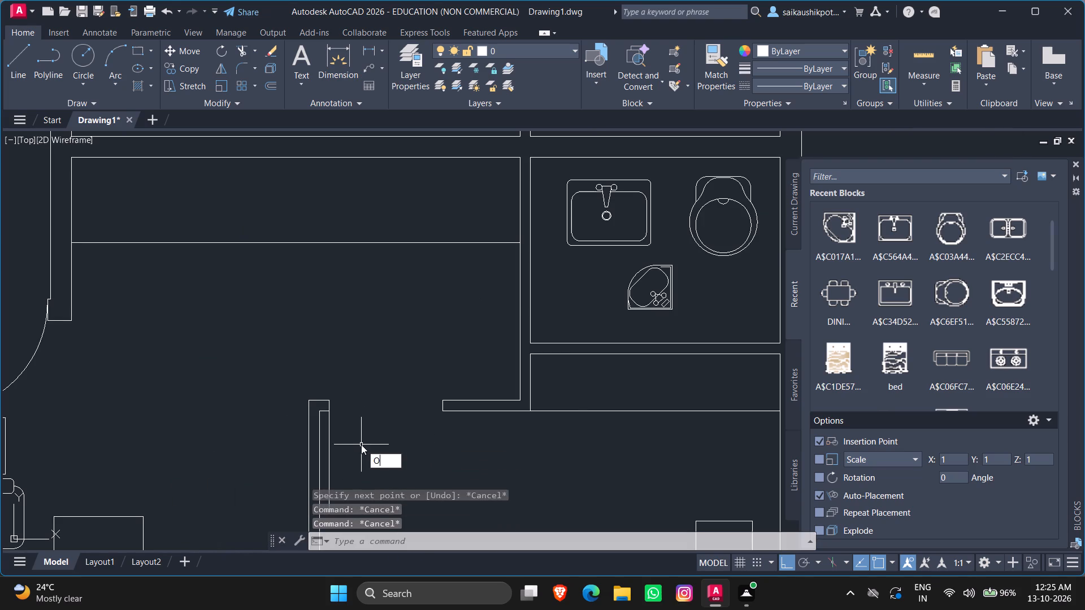
key("Return")
key("2")
key("shift+quotedbl")
key("Return")
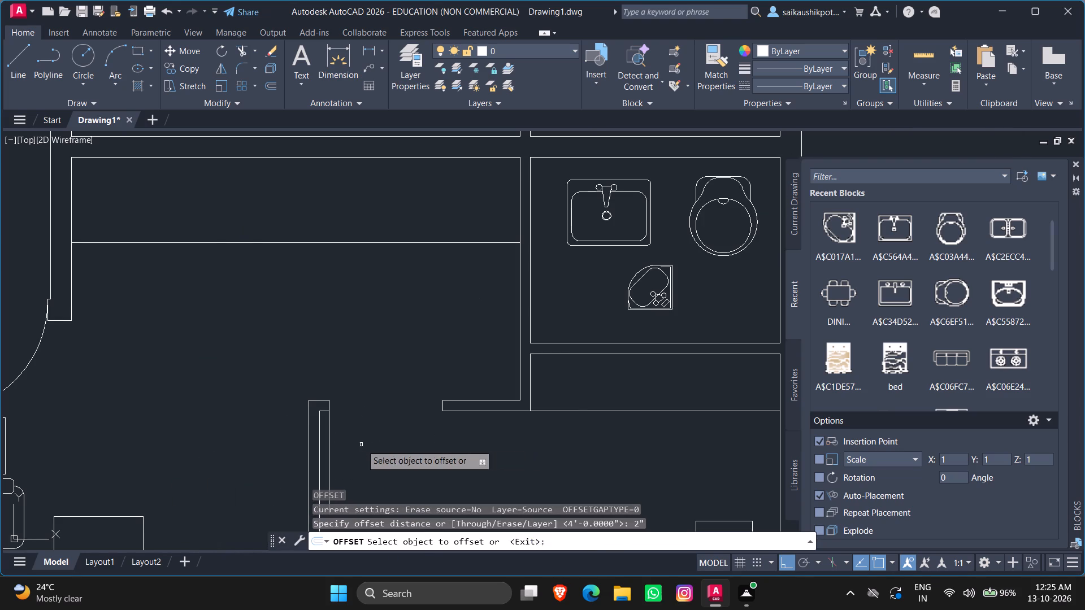
scroll(350, 358, "down", 3)
scroll(358, 381, "up", 3)
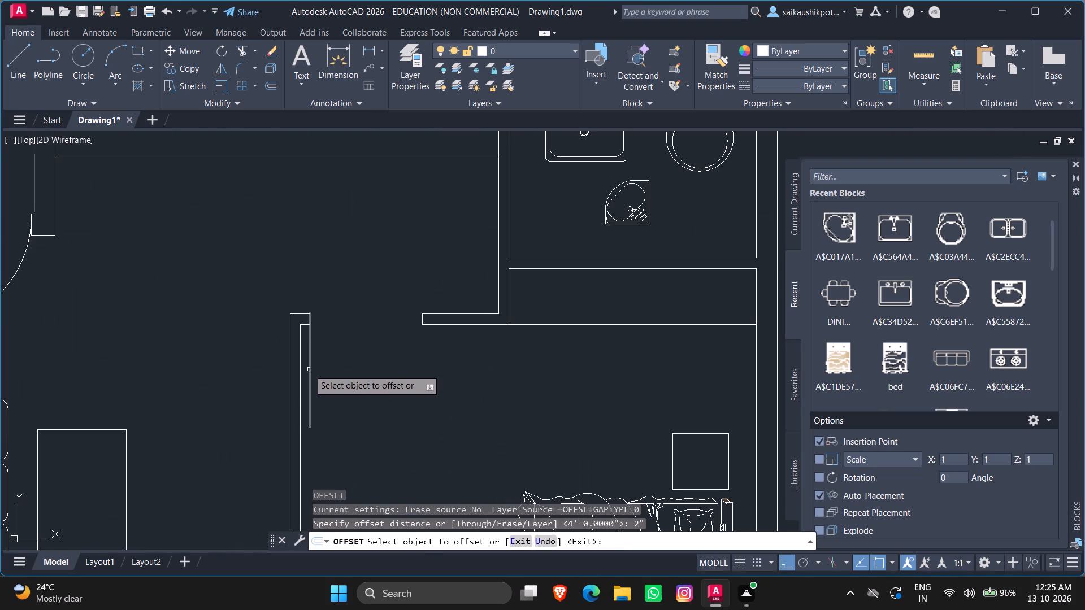
left_click(309, 369)
left_click(351, 386)
key("Escape")
key("Escape")
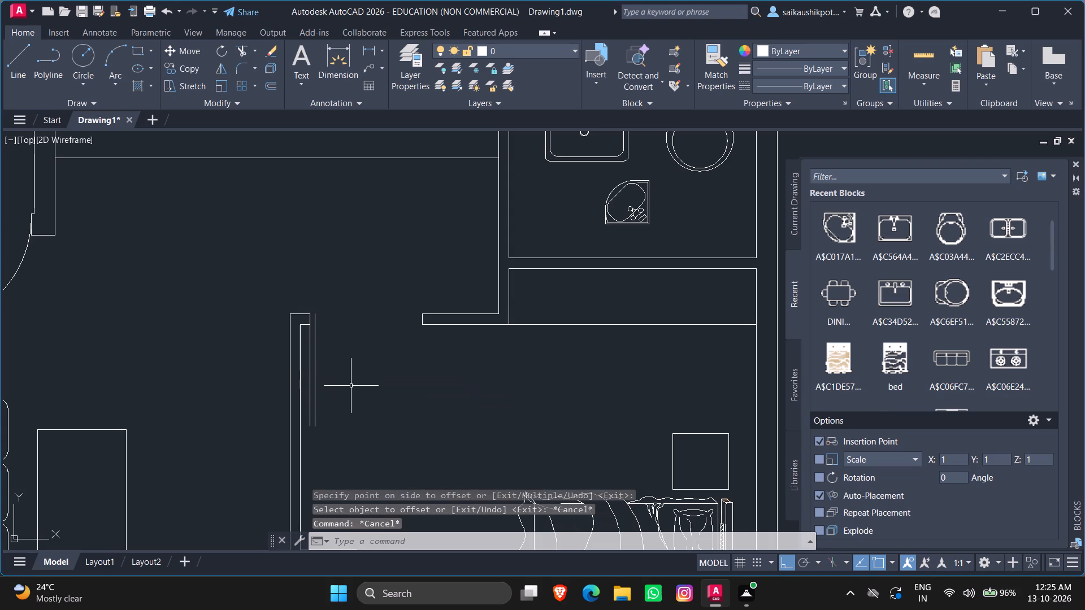
Close the bottom and top ends of the bedroom's door leaf with short horizontal lines.
key("l")
key("Return")
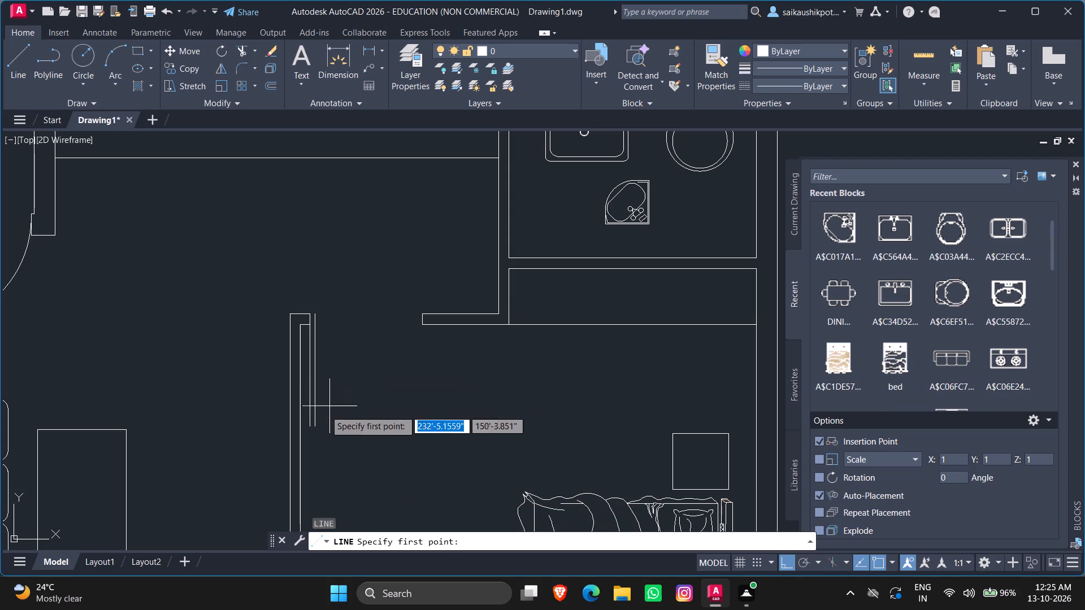
scroll(305, 424, "up", 4)
left_click(332, 446)
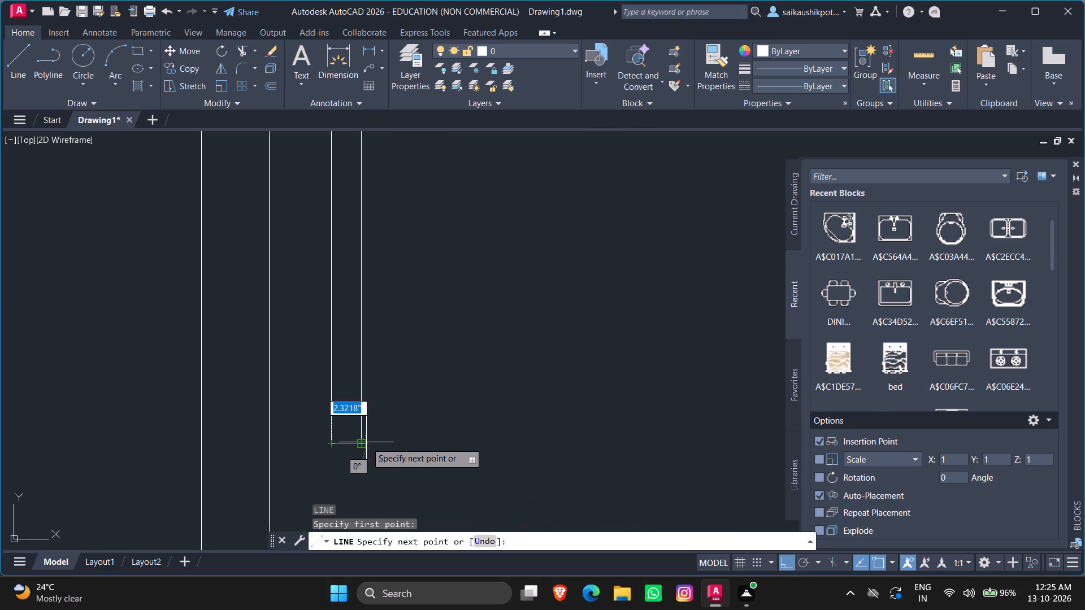
left_click(362, 440)
key("Escape")
key("space")
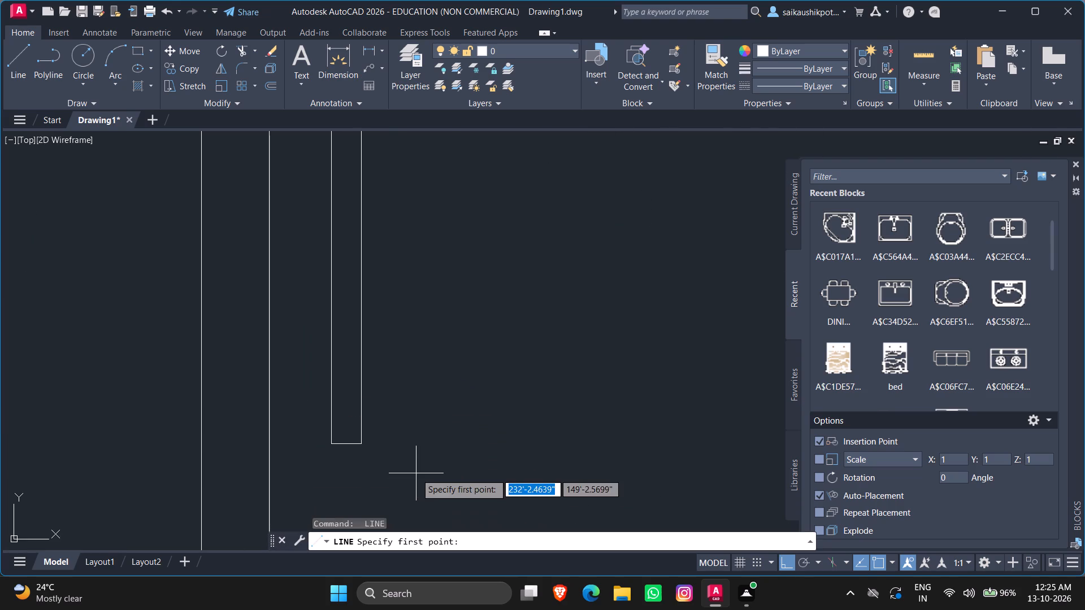
scroll(416, 471, "down", 3)
scroll(392, 276, "up", 4)
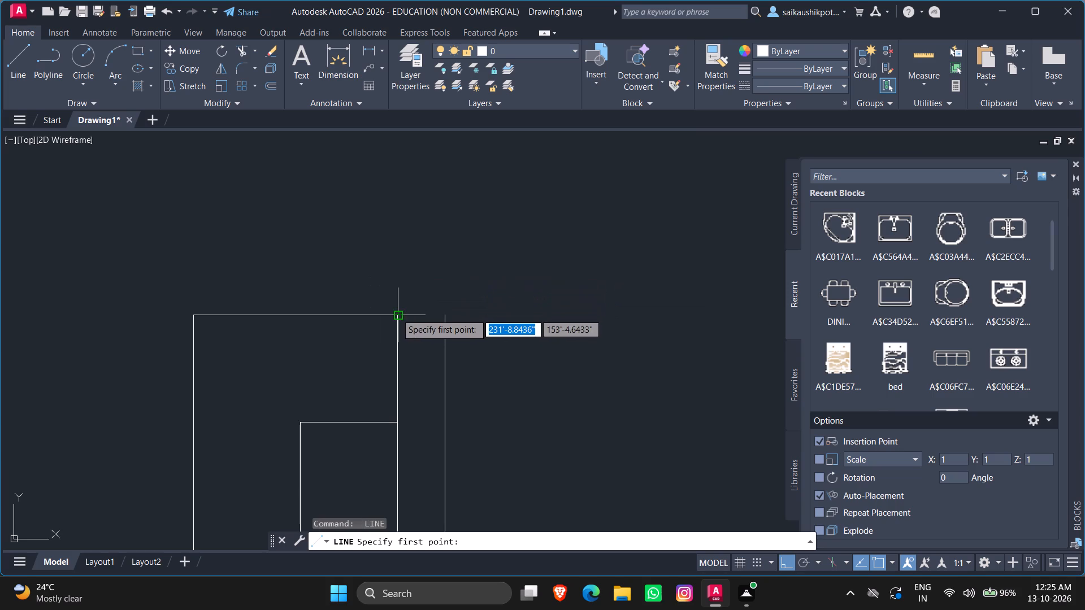
left_click(394, 315)
left_click(444, 317)
key("Escape")
key("Escape")
scroll(437, 312, "down", 1)
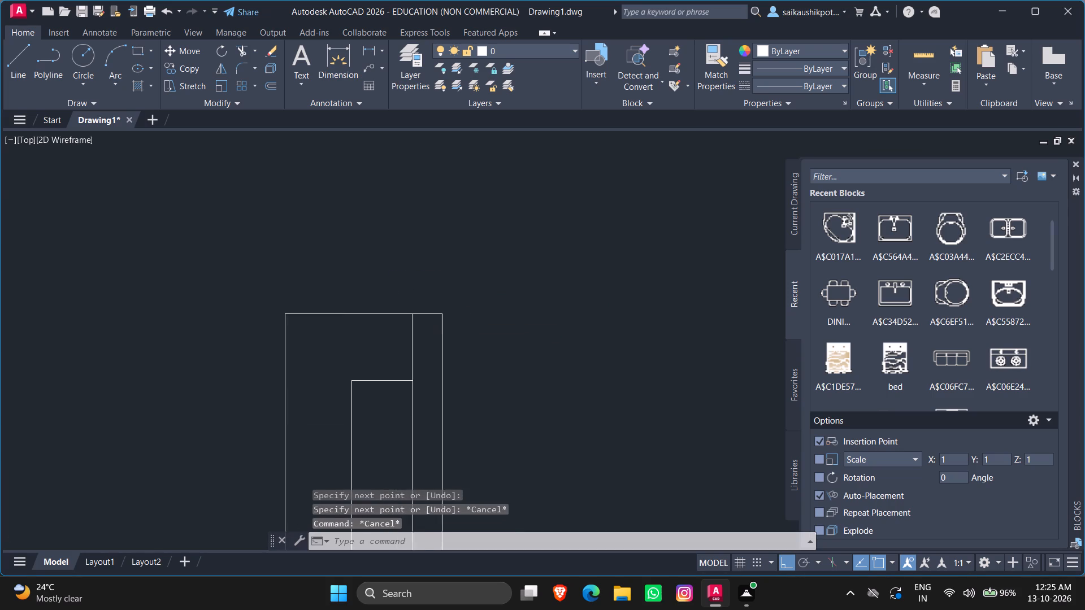
scroll(445, 310, "down", 3)
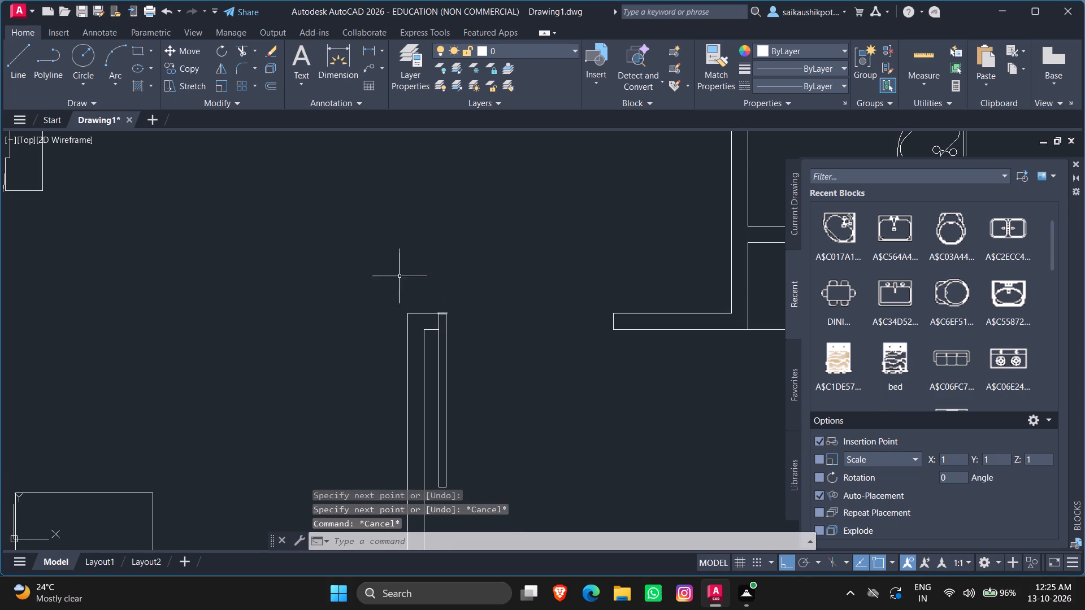
With Ortho off, draw a three-point swing arc from the leaf's bottom outer corner to the opposite jamb's top corner.
left_click(120, 55)
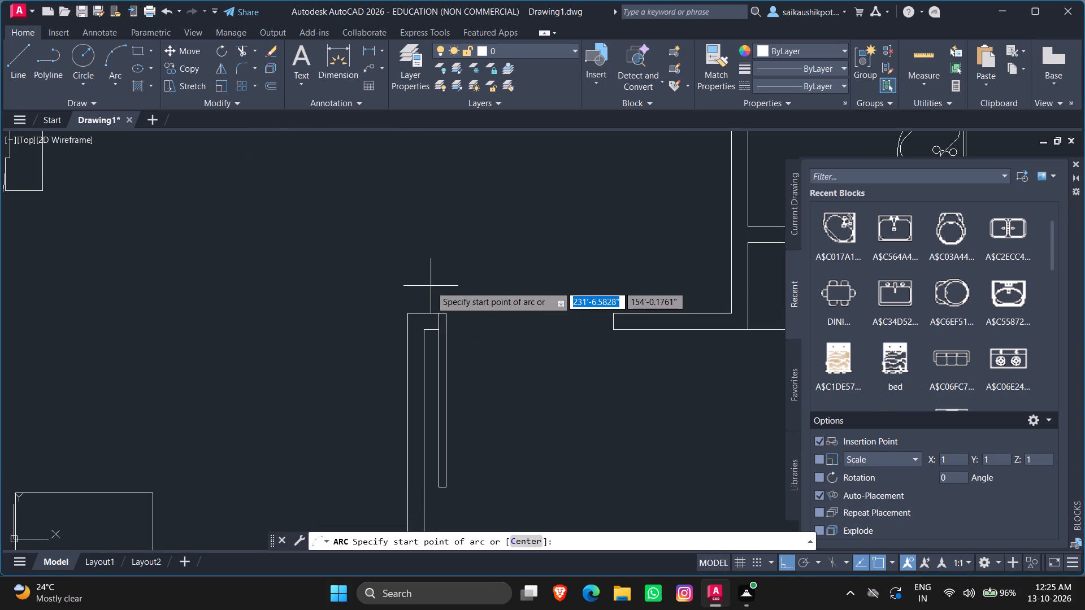
key("F8")
scroll(513, 351, "down", 3)
scroll(491, 403, "up", 3)
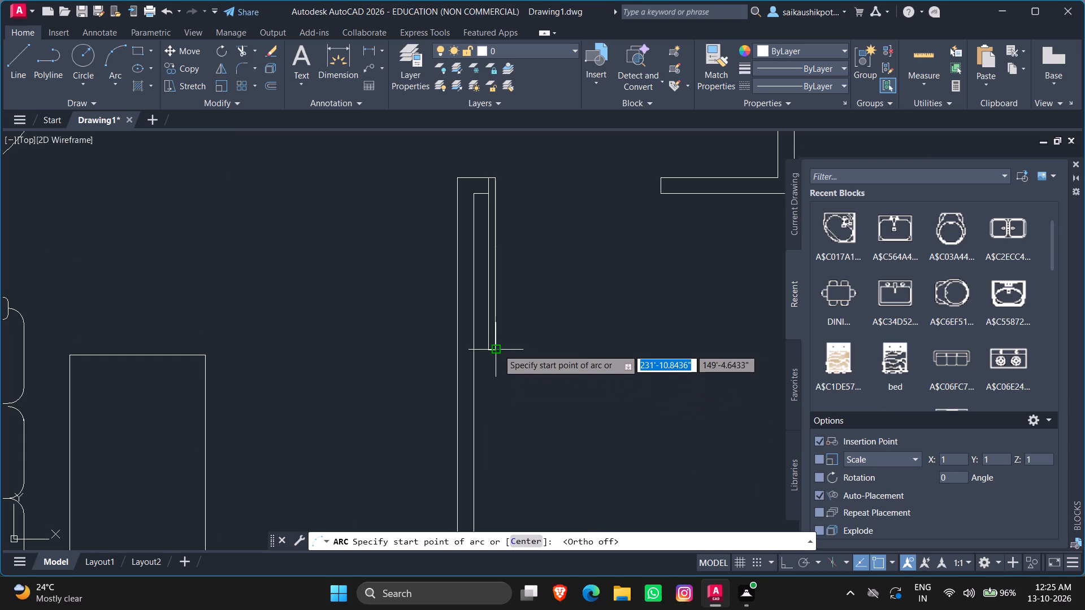
left_click(498, 349)
left_click(619, 279)
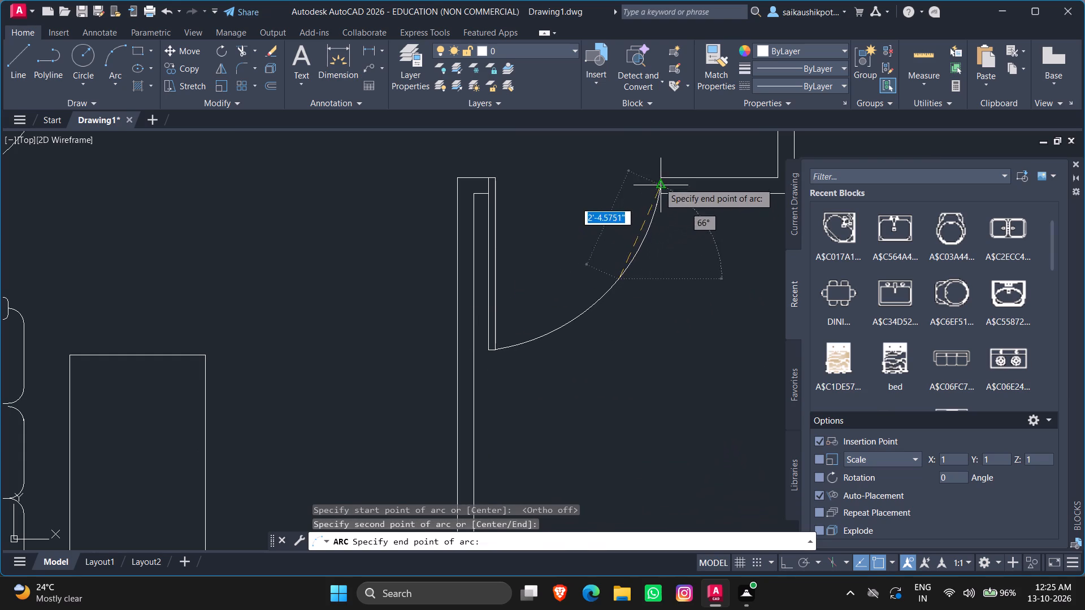
left_click(659, 177)
Stretch the midpoint of the bedroom door's swing arc slightly outward to round out its curve.
left_click(600, 244)
left_click(658, 297)
left_click_drag(658, 297, 638, 289)
left_click(598, 270)
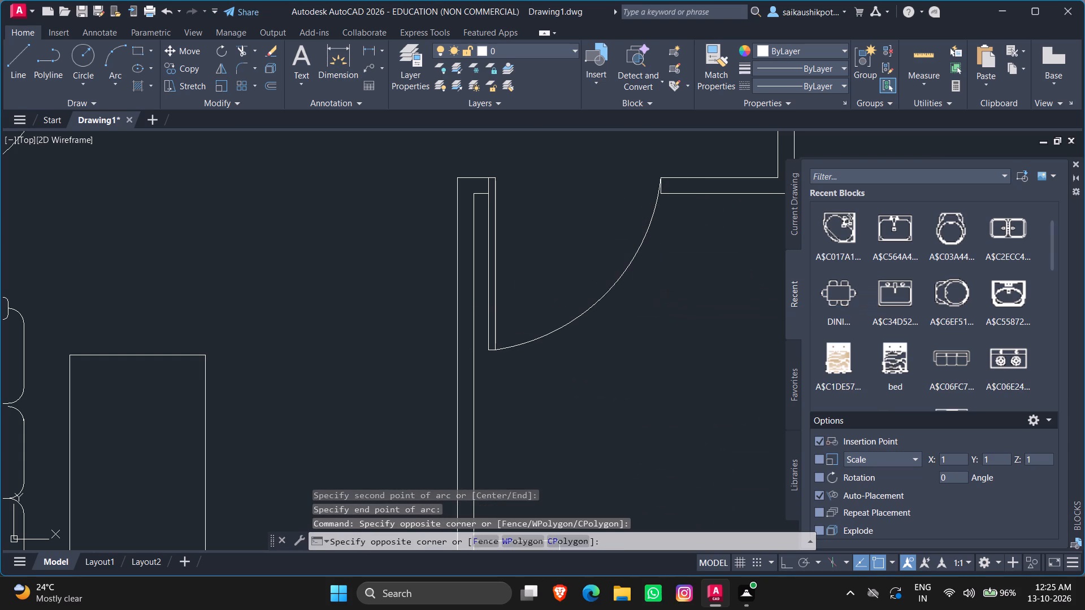
left_click(642, 301)
left_click_drag(649, 308, 644, 303)
left_click(596, 266)
left_click(605, 291)
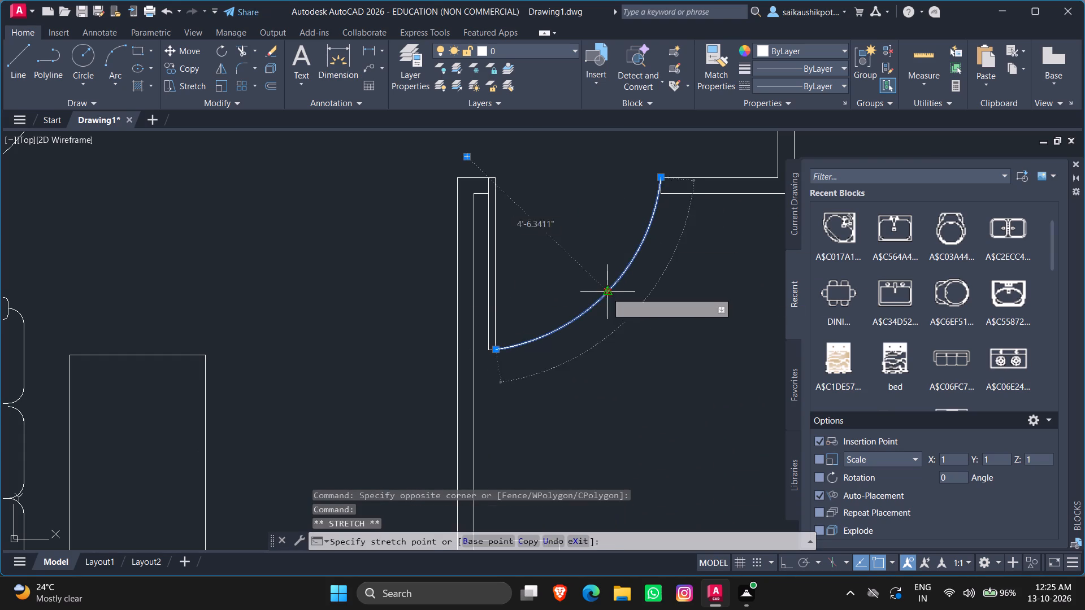
scroll(616, 300, "up", 2)
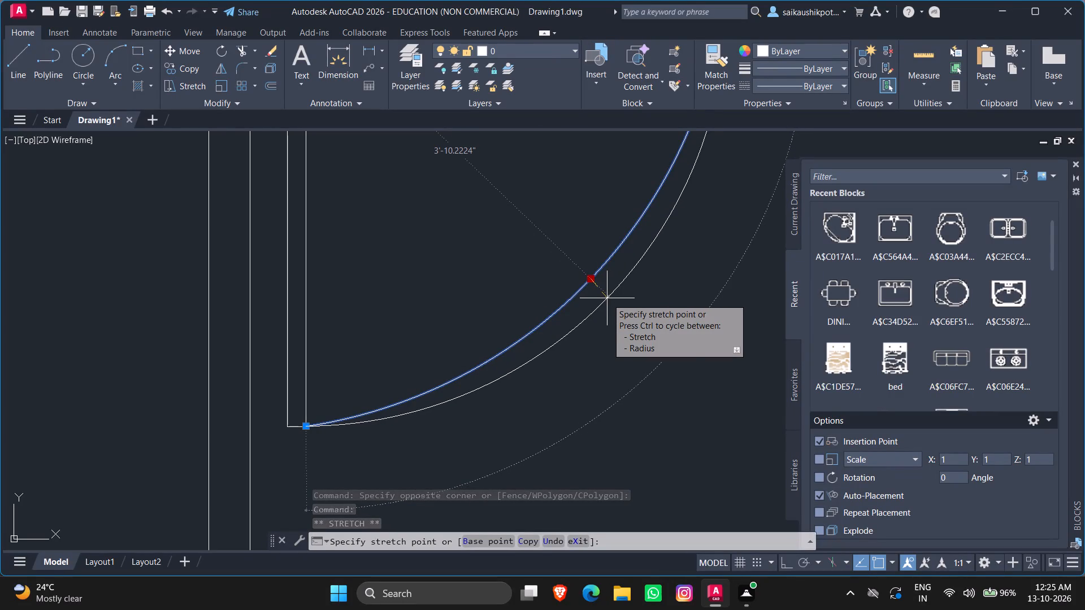
left_click(606, 297)
key("Escape")
key("Escape")
scroll(602, 339, "down", 4)
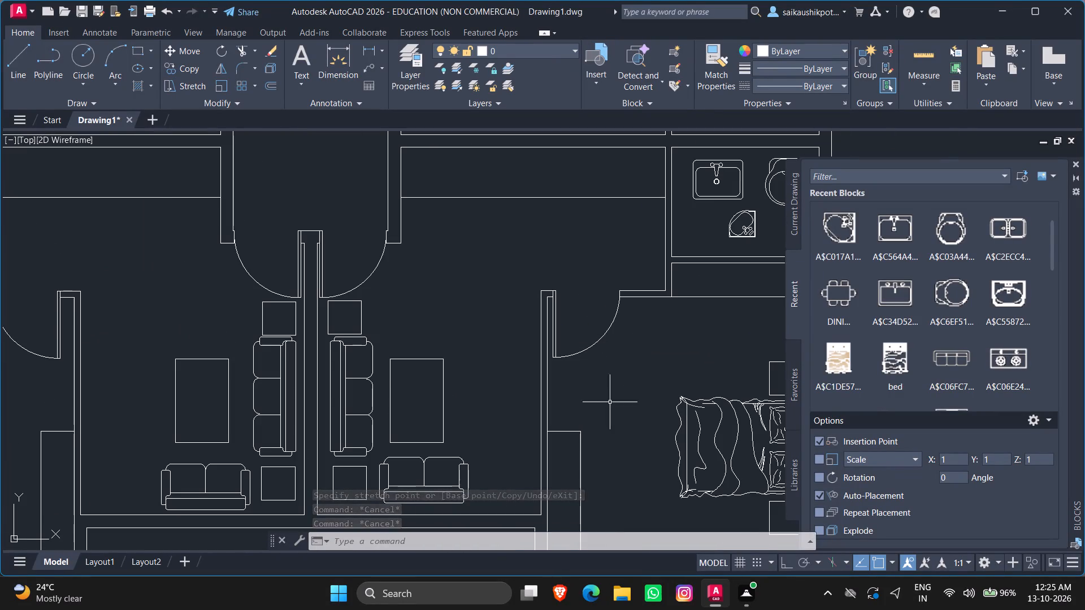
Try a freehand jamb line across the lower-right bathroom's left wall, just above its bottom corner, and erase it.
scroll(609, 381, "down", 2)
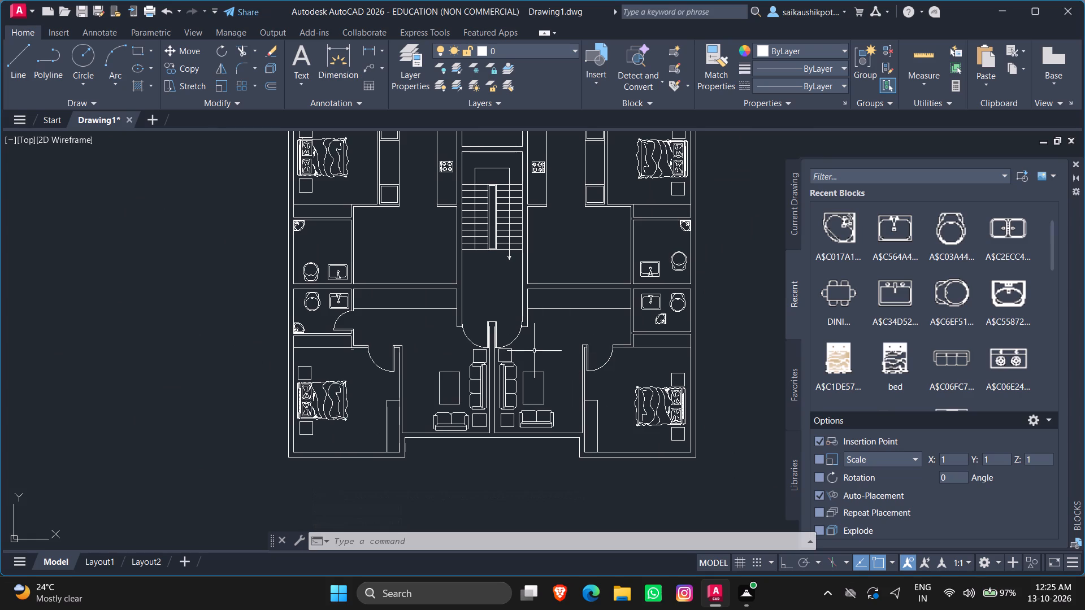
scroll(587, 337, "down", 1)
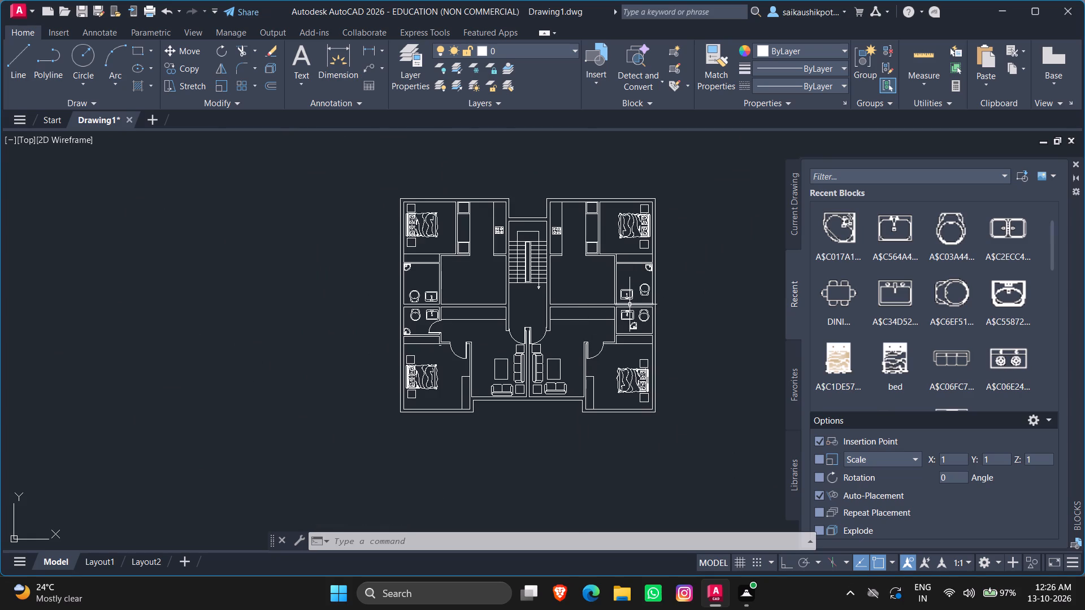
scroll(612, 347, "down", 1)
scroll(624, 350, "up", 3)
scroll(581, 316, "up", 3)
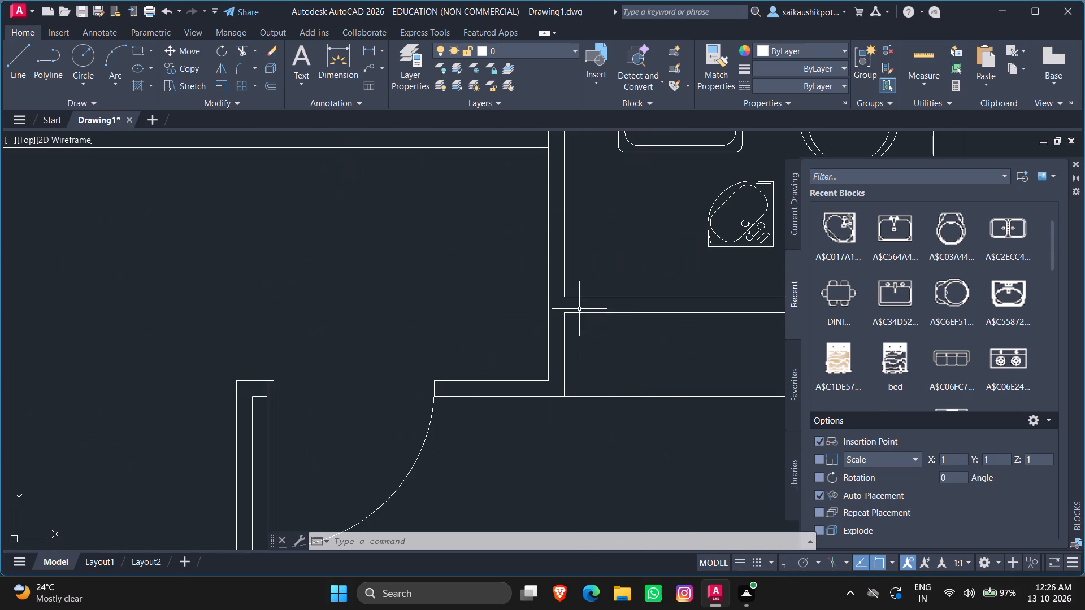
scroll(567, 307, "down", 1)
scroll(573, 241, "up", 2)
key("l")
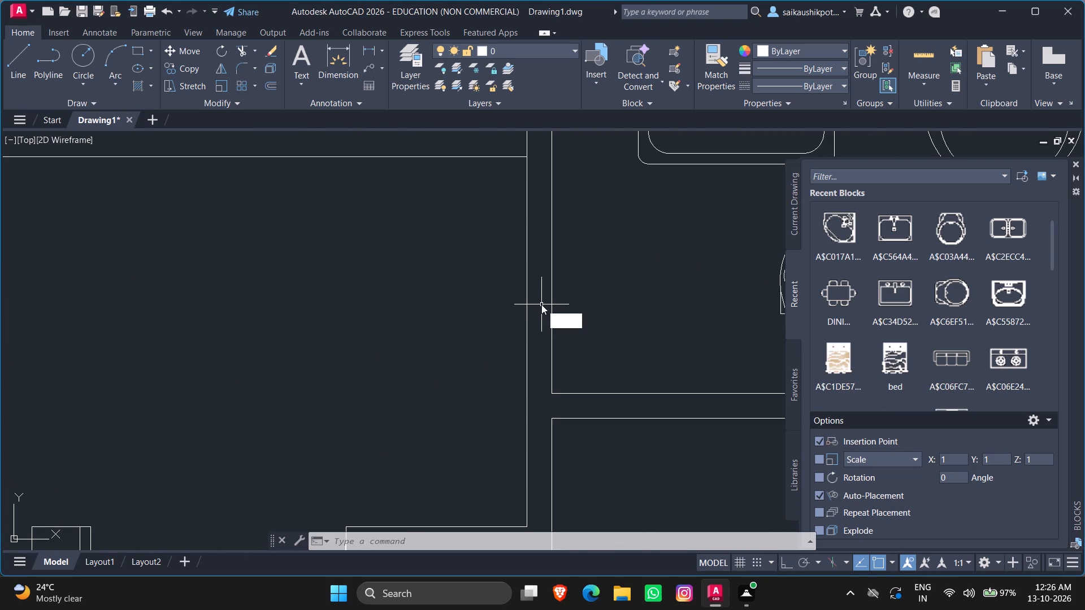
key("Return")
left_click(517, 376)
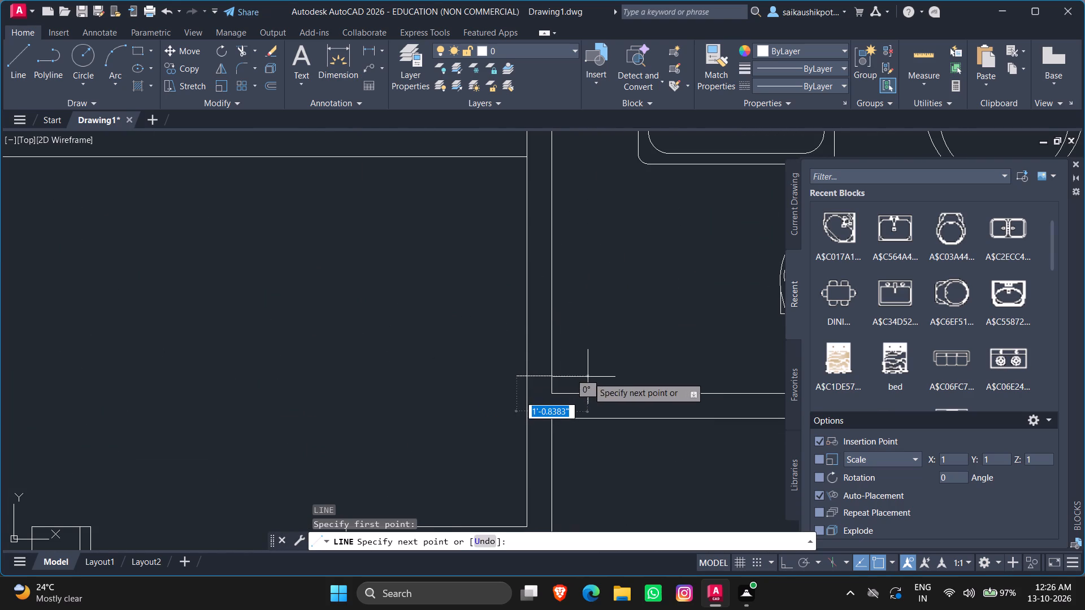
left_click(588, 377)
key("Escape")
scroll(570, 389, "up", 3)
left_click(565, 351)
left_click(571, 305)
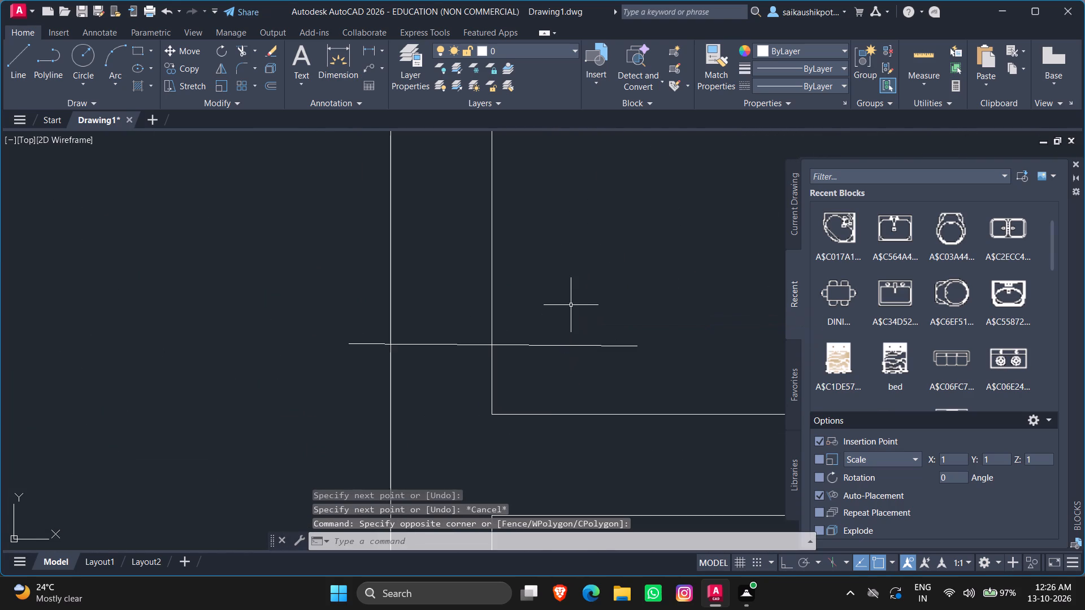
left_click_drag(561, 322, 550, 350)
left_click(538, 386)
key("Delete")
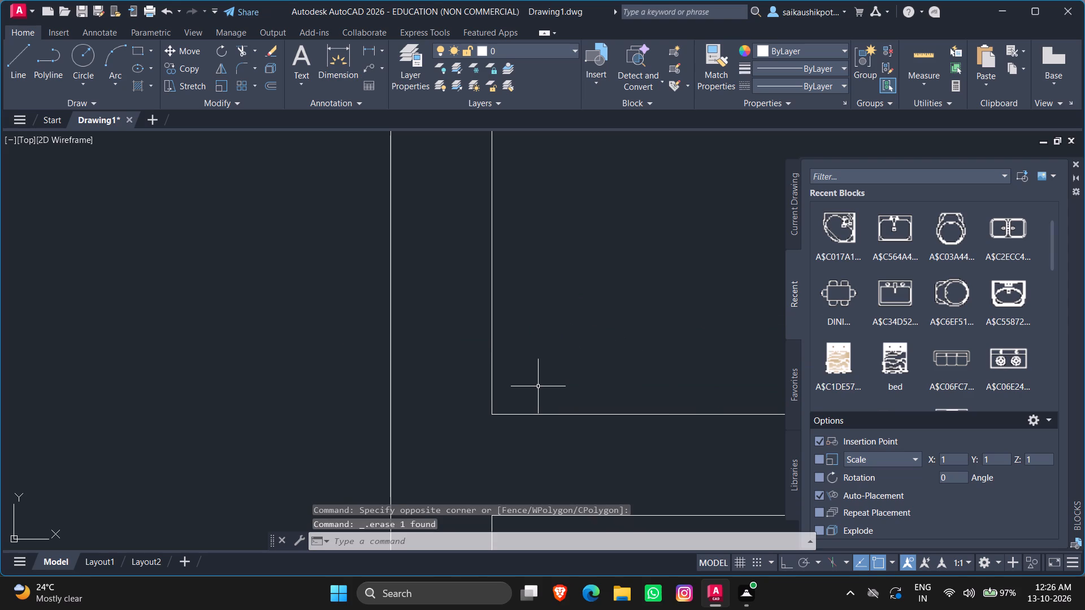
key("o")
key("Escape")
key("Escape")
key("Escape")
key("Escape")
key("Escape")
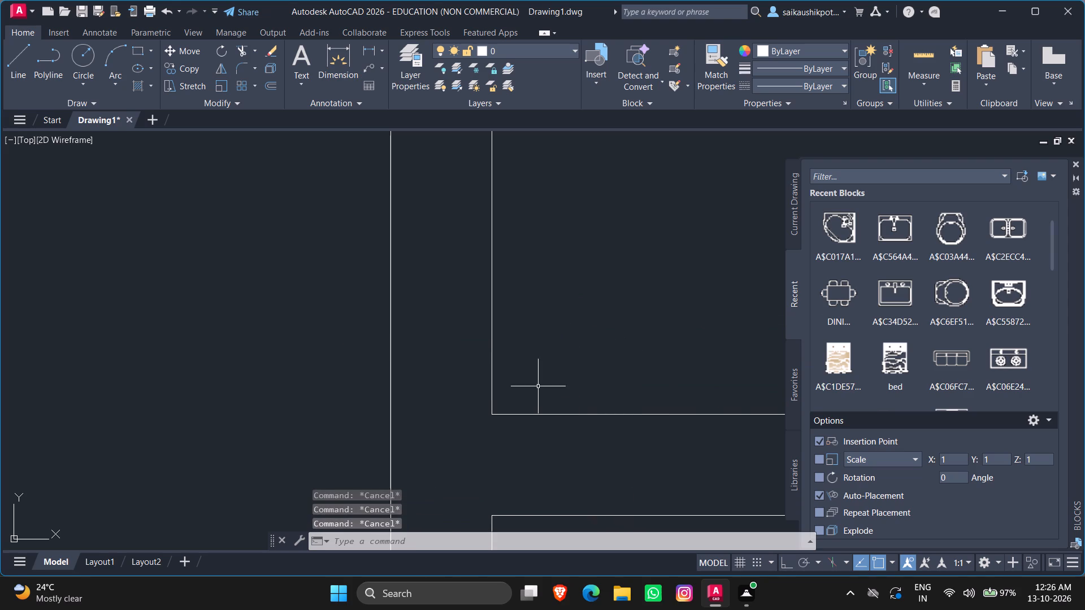
With Ortho on, draw a horizontal jamb line across the lower-right bathroom's left wall, just above its bottom inner corner.
key("l")
key("Return")
key("F8")
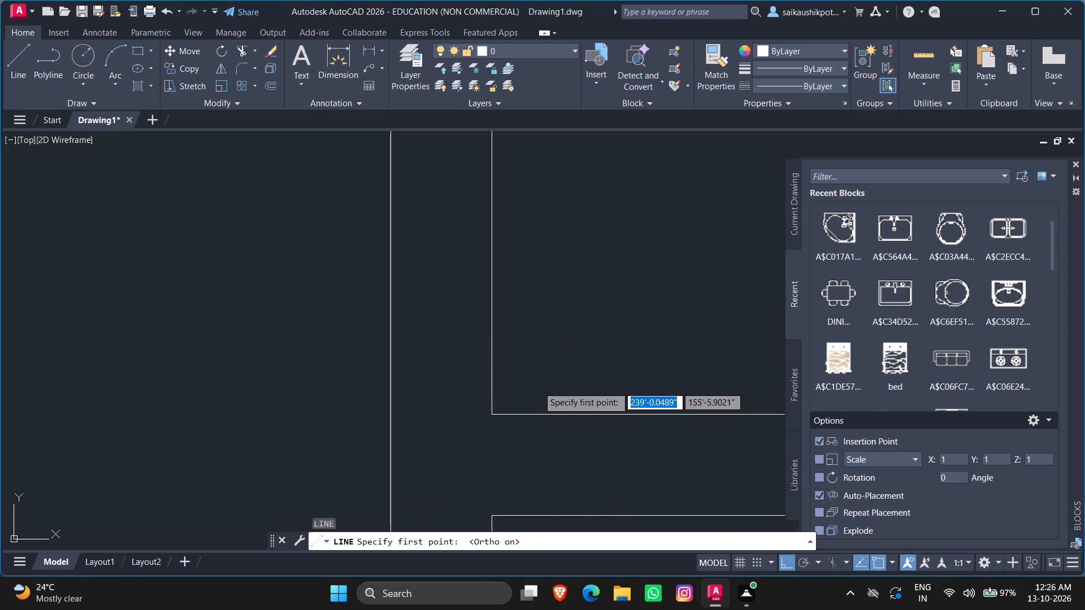
left_click(519, 352)
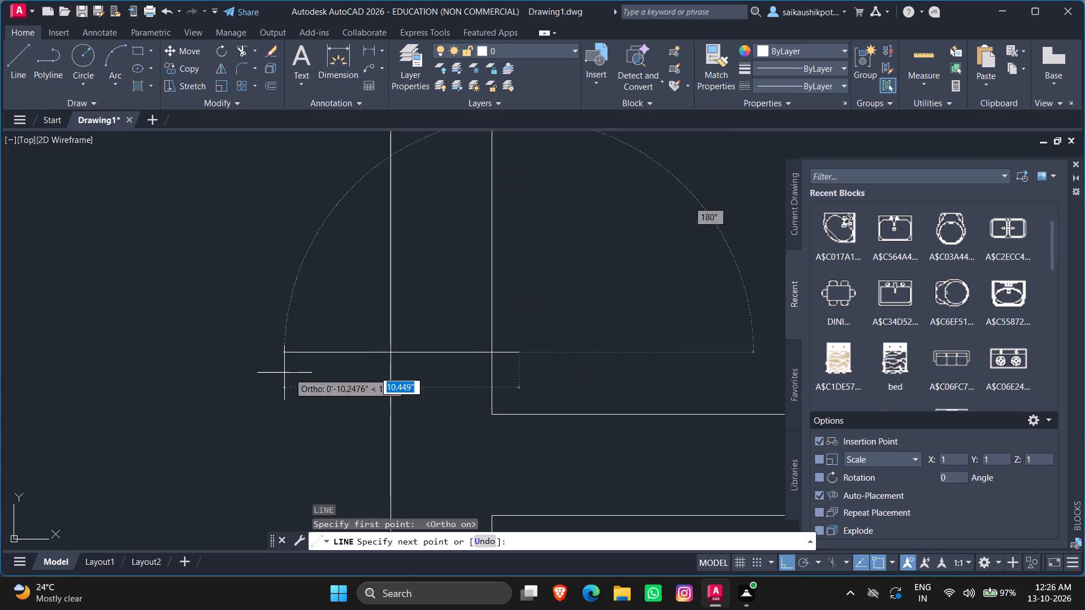
left_click(284, 373)
key("Escape")
Trim both overhanging ends of the jamb line back to the two faces of the bathroom wall.
type("TR")
key("Return")
key("Return")
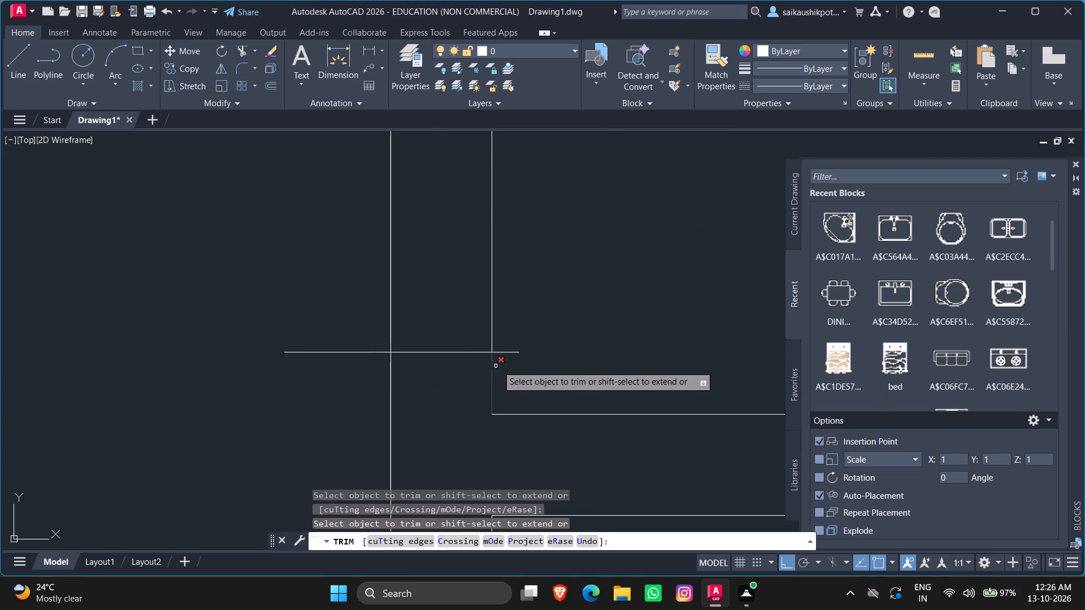
left_click(509, 352)
left_click(345, 352)
left_click(353, 310)
key("Escape")
key("Escape")
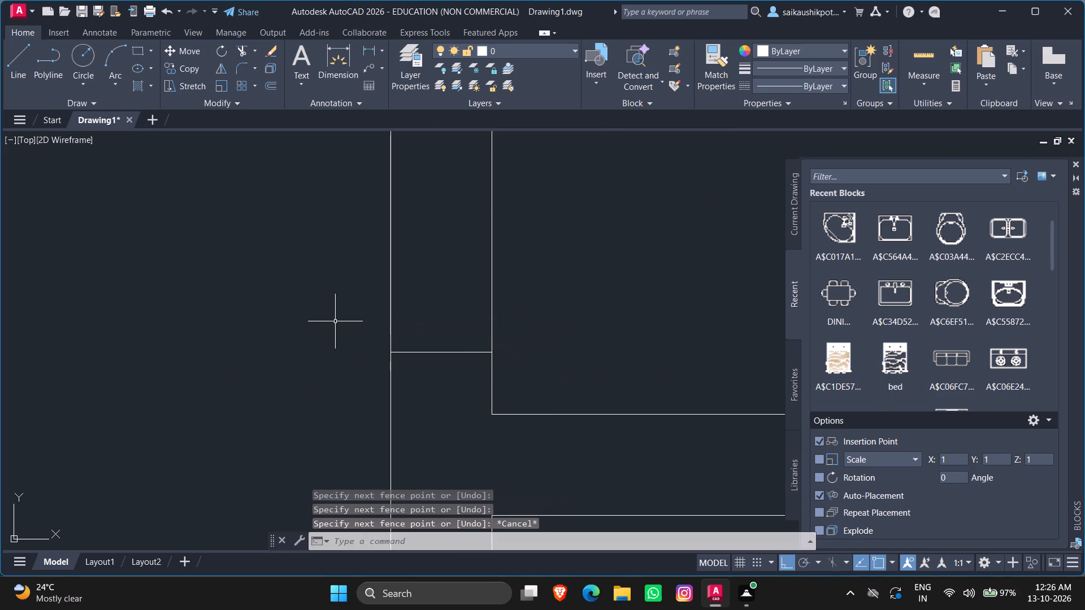
Offset the lower-right bathroom's jamb line 3' upward to mark the other side of the doorway.
key("o")
key("Return")
type("3'")
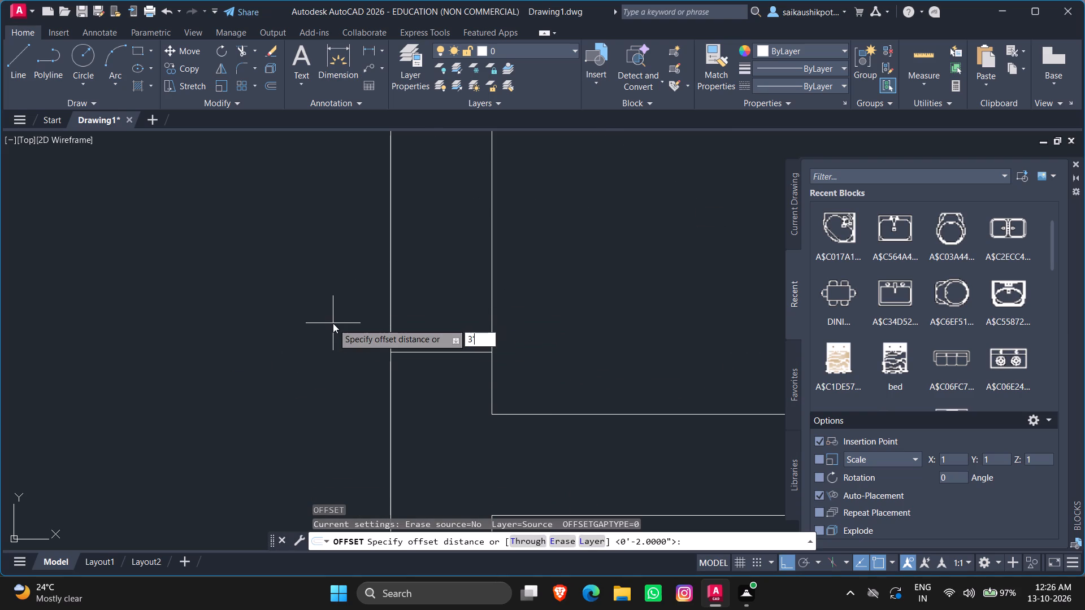
key("Return")
left_click(414, 350)
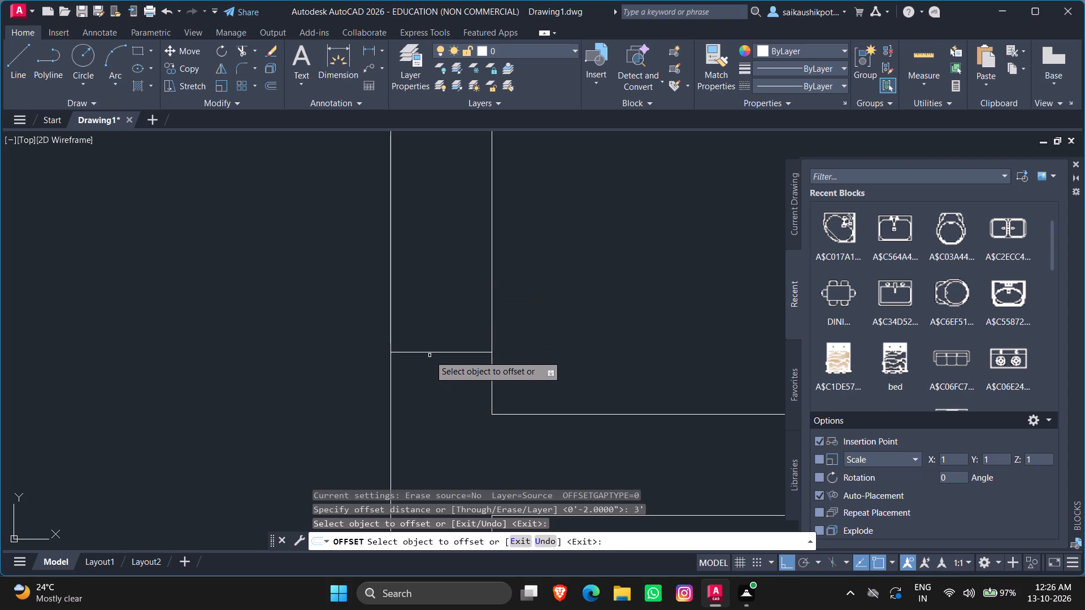
left_click(429, 352)
scroll(446, 315, "down", 3)
scroll(498, 239, "down", 3)
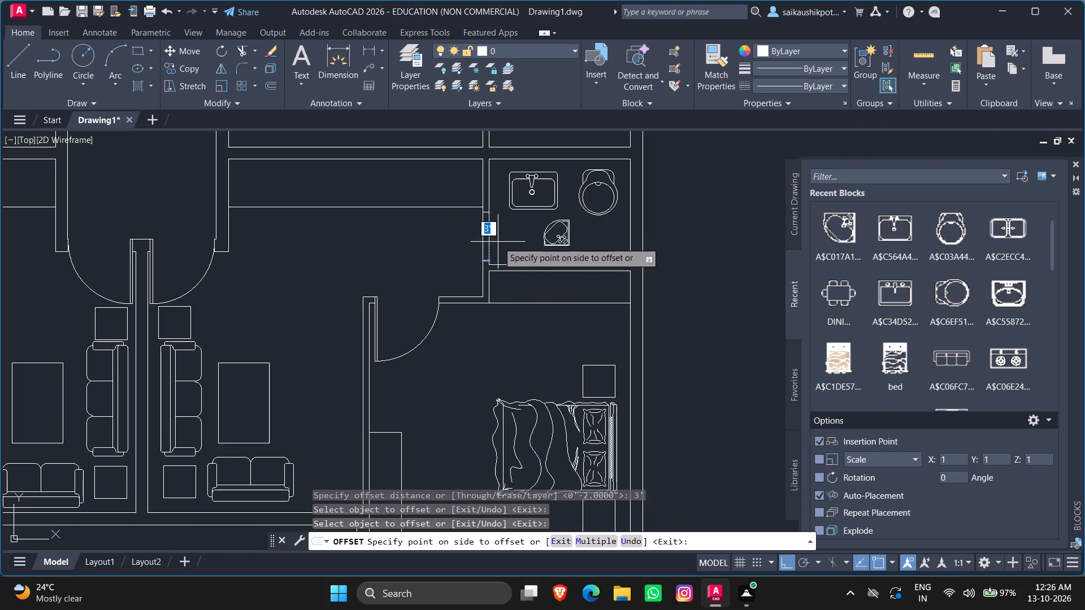
left_click(498, 236)
key("Escape")
key("Escape")
Trim both wall faces between the two jamb lines to open the lower-right bathroom's doorway.
scroll(498, 235, "up", 1)
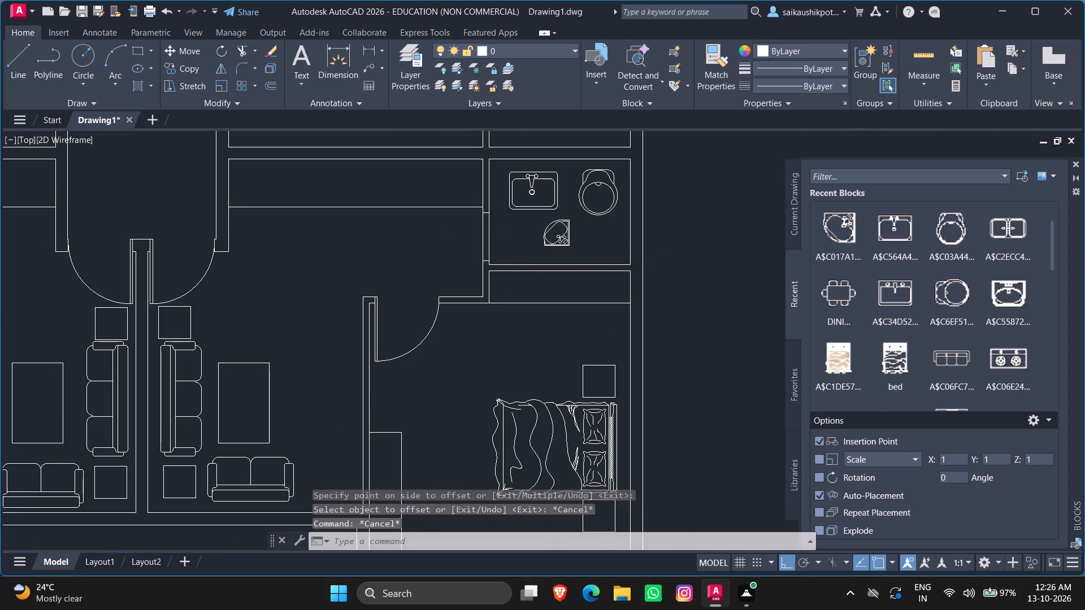
type("TR")
key("Return")
key("Return")
left_click(443, 236)
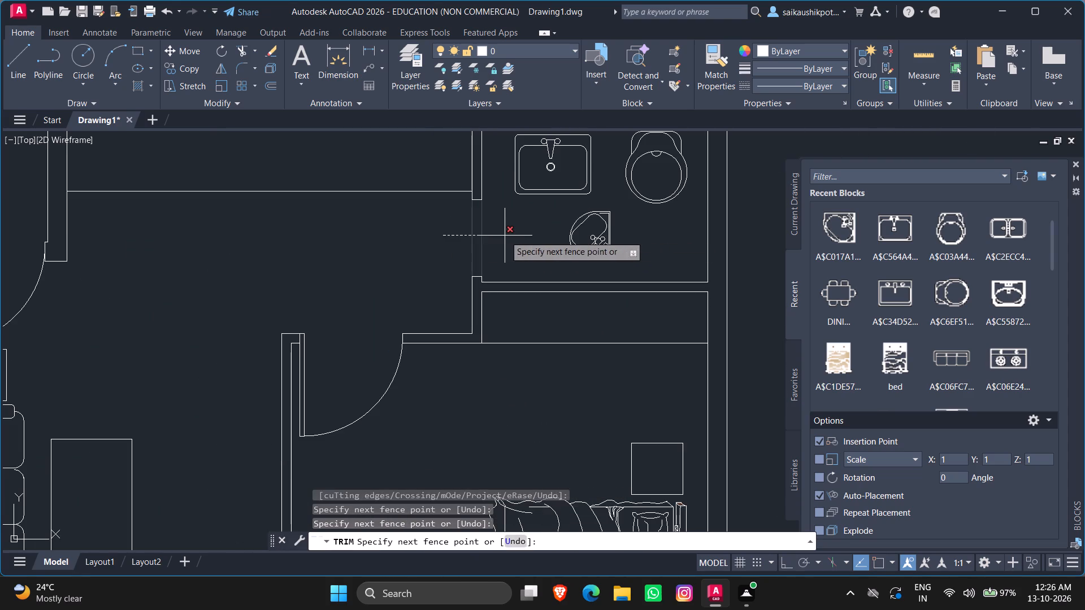
left_click(505, 236)
key("Escape")
Draw a closed 3' by 2" door leaf outline from the lower jamb's outer corner, extending horizontally into the lower-right bathroom.
key("l")
key("Return")
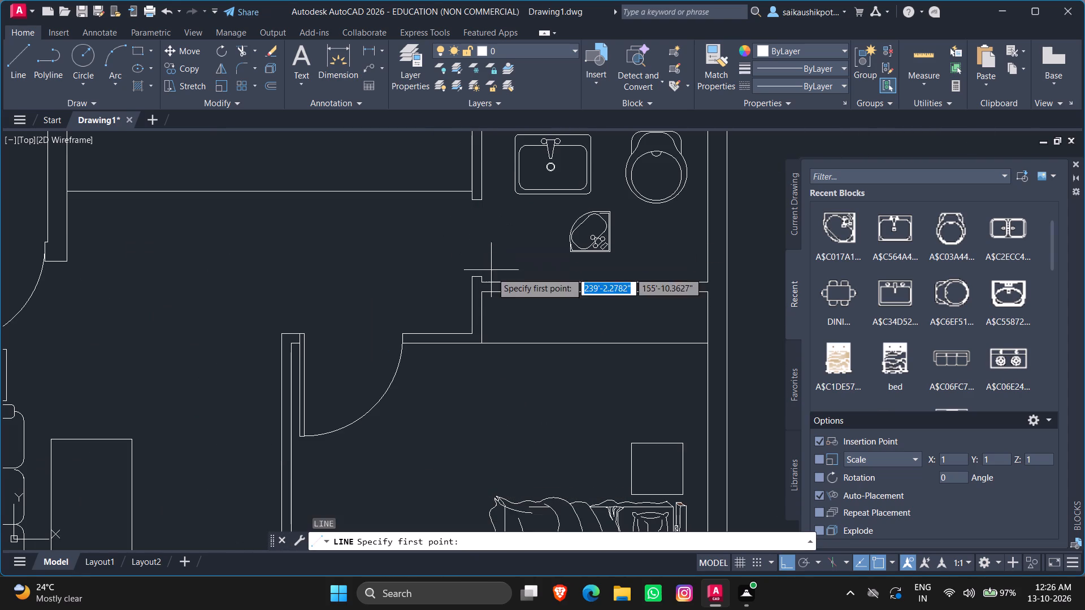
scroll(481, 279, "up", 3)
left_click(439, 266)
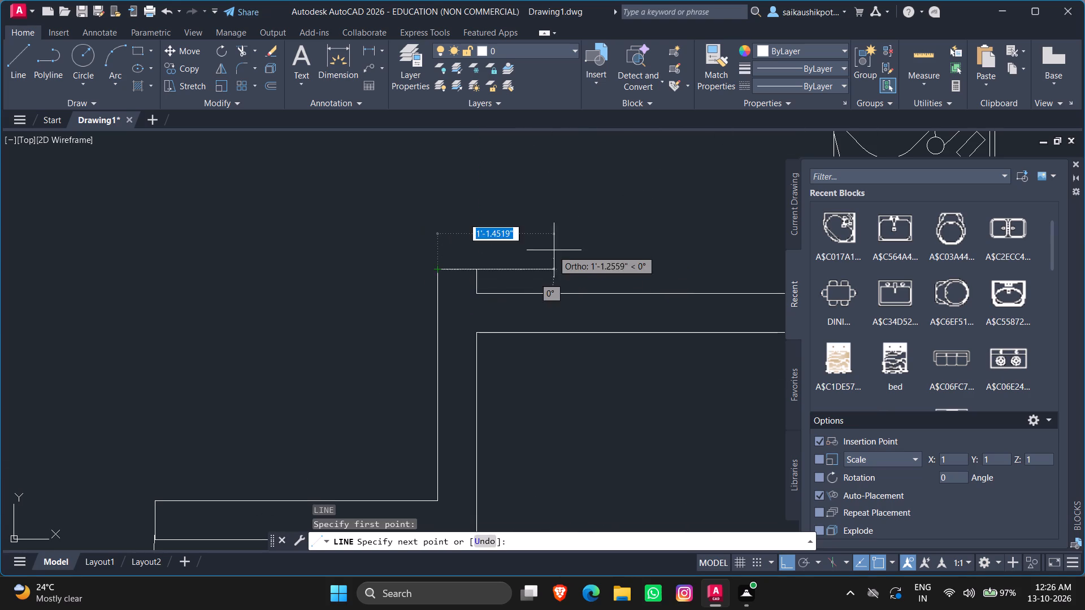
type("3'")
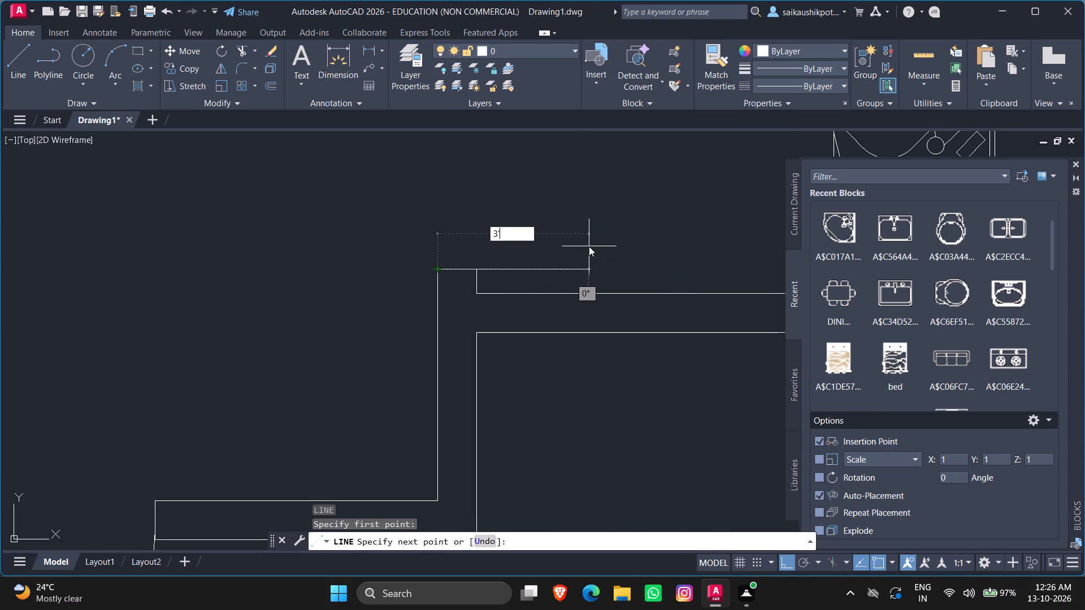
key("Return")
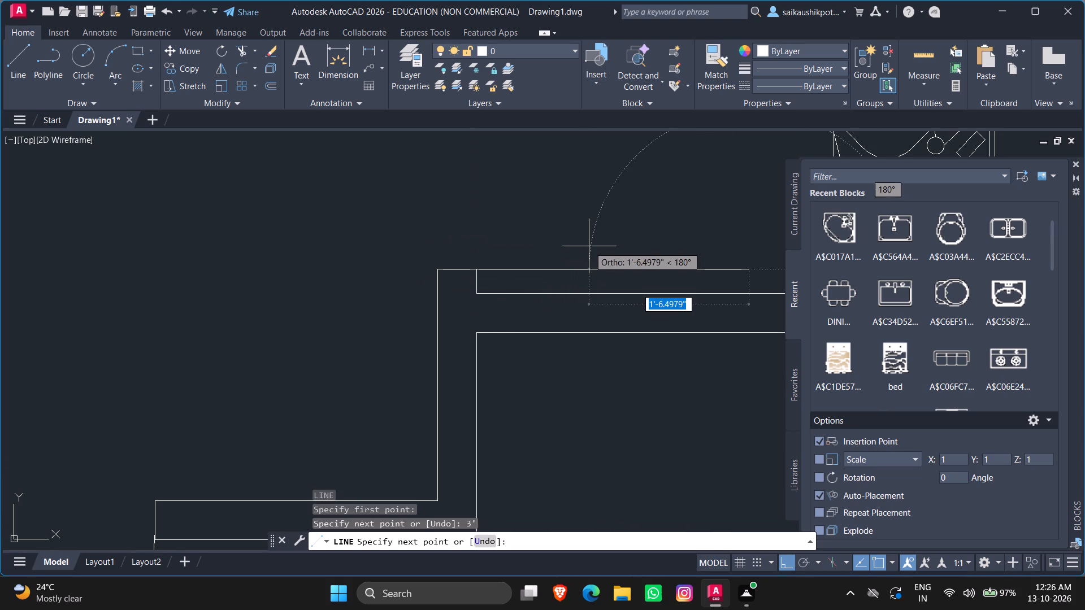
scroll(686, 306, "down", 3)
scroll(695, 273, "up", 1)
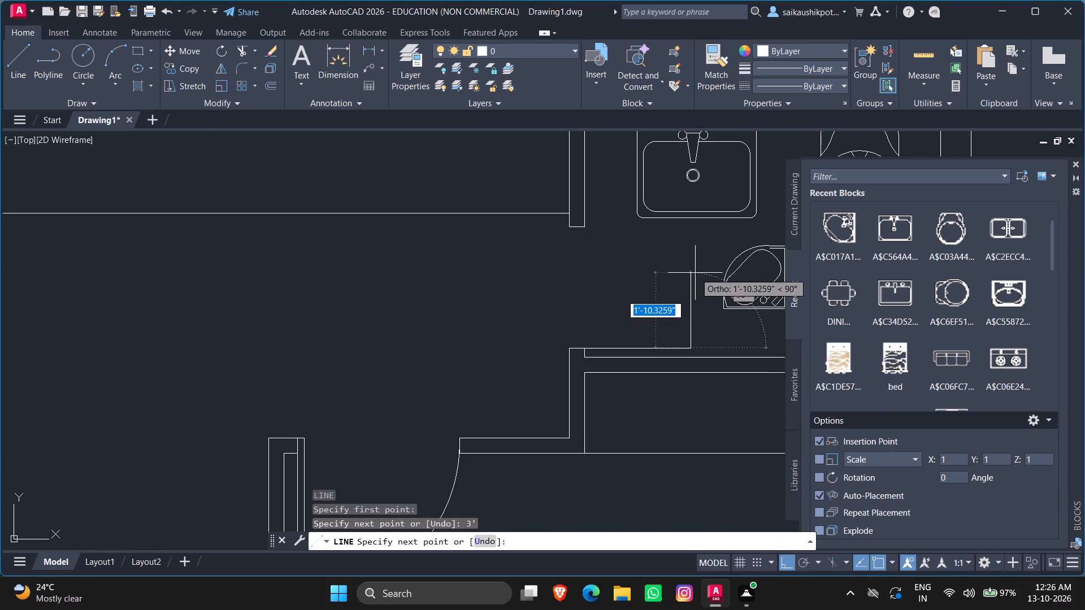
key("2")
key("shift+quotedbl")
key("Return")
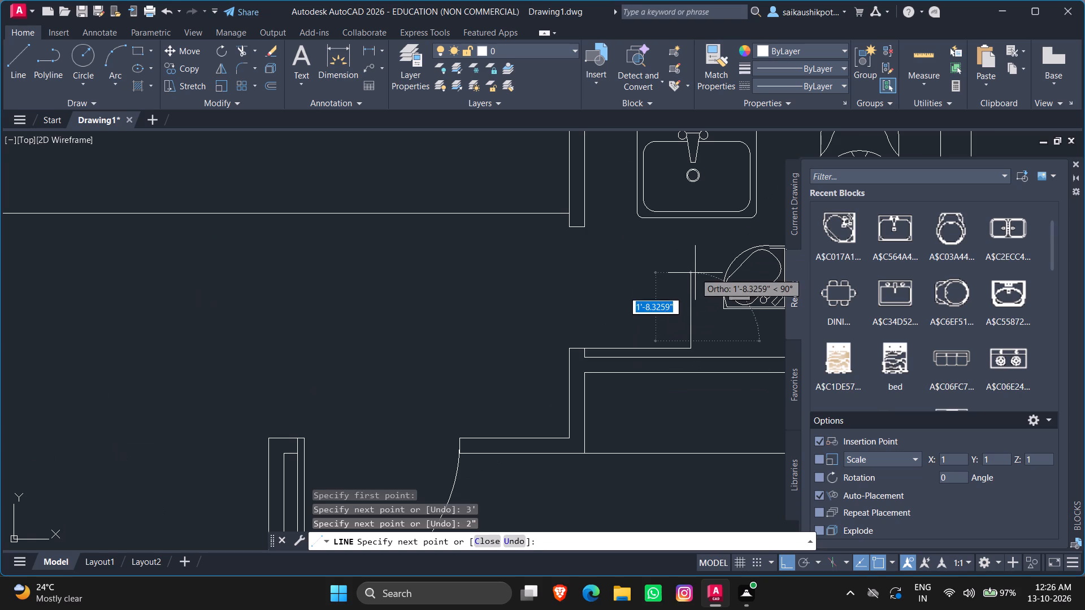
type("3'")
key("Return")
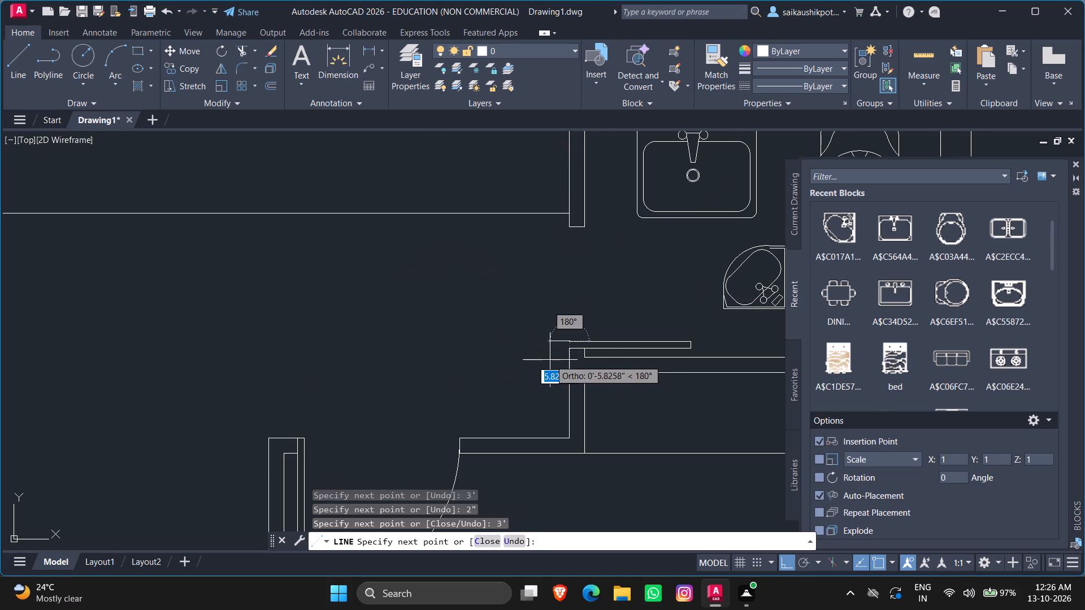
scroll(572, 367, "up", 4)
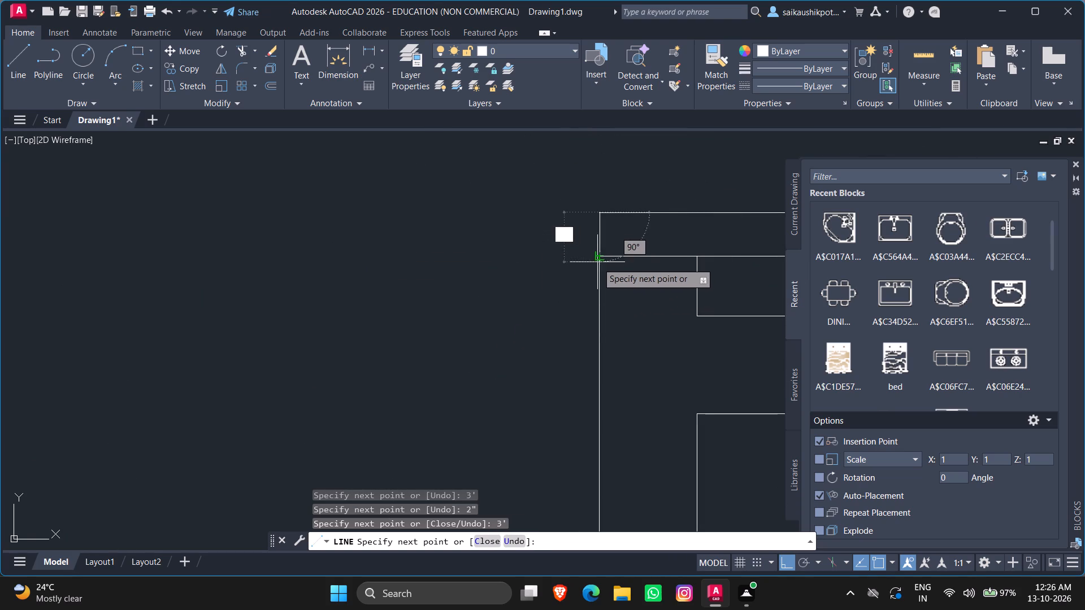
left_click(603, 260)
key("Escape")
scroll(603, 260, "down", 5)
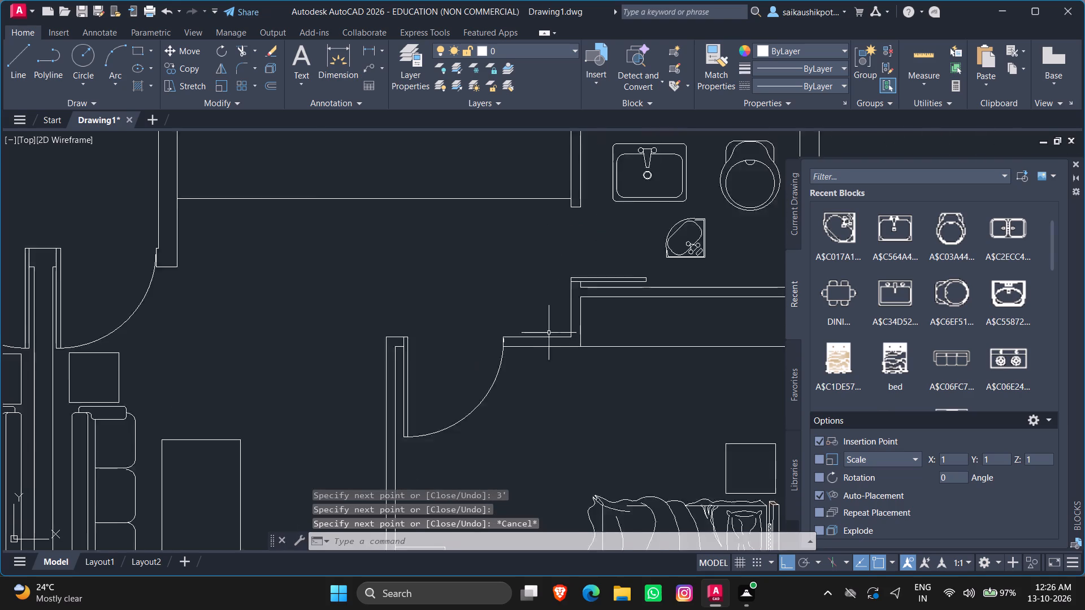
With Ortho off, draw a three-point swing arc from the upper jamb's outer corner to the top outer corner of the bathroom door leaf.
scroll(548, 339, "down", 1)
scroll(591, 263, "up", 2)
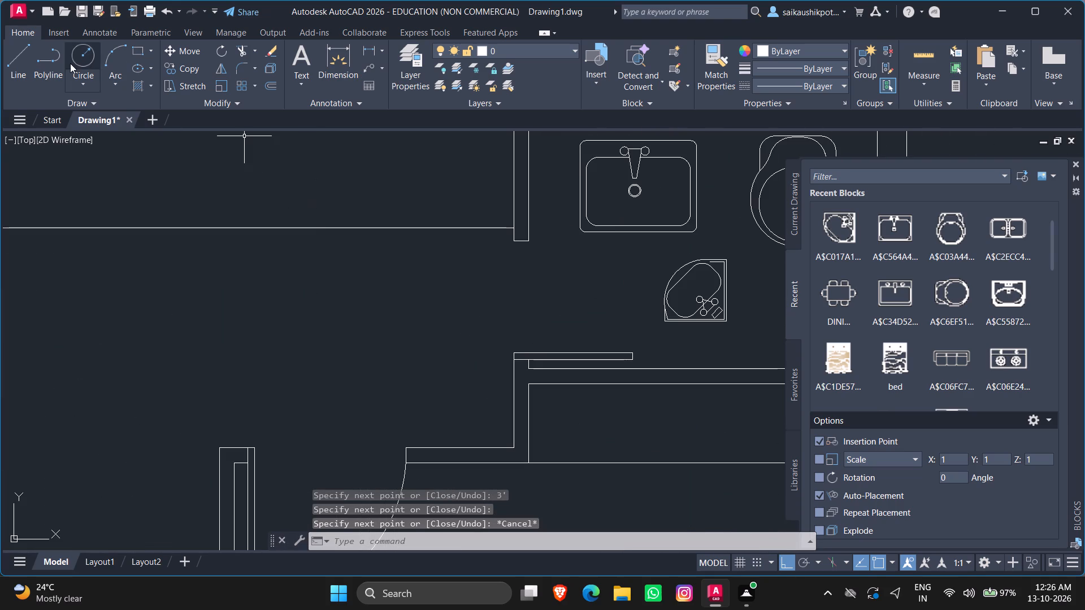
left_click(114, 57)
key("F8")
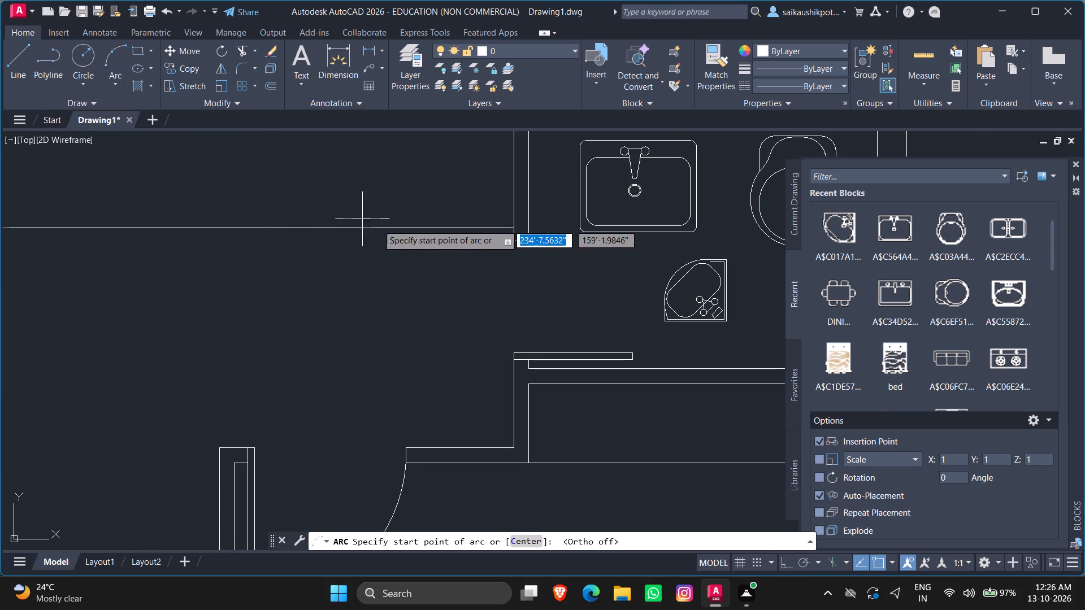
left_click(513, 239)
left_click(601, 270)
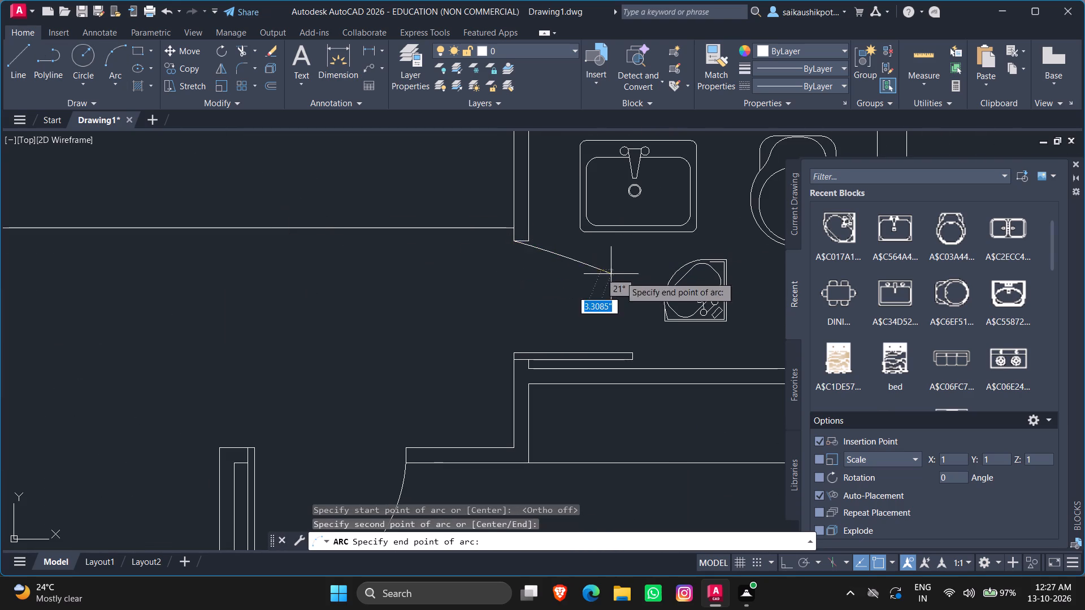
left_click(634, 353)
key("Escape")
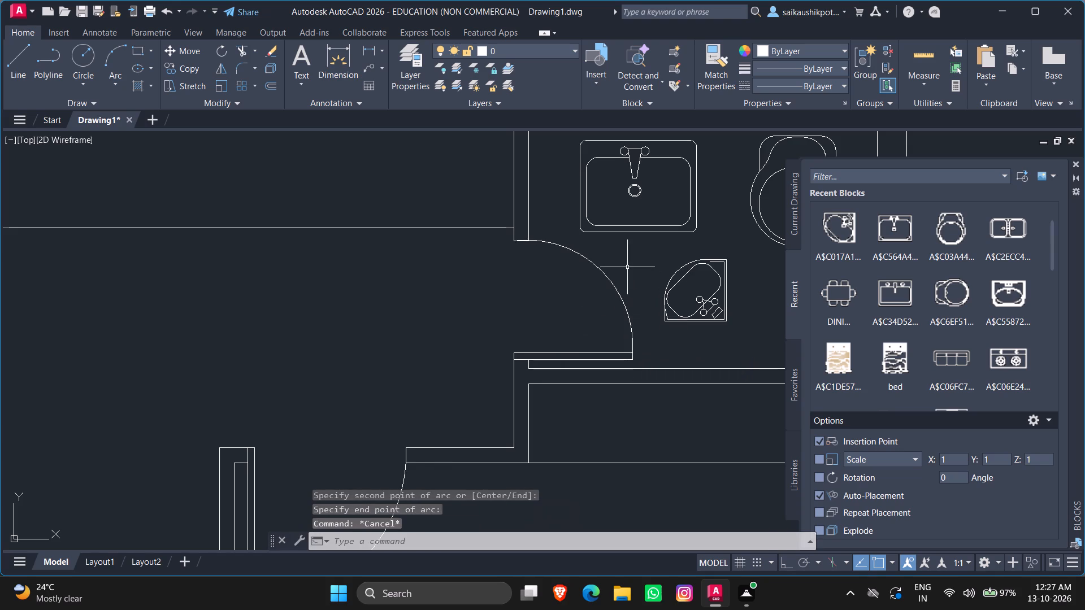
key("Escape")
key("Escape")
scroll(585, 290, "down", 2)
scroll(584, 292, "up", 2)
key("Escape")
key("Escape")
With Ortho on, draw a horizontal jamb line across the upper-right bathroom's left wall, just below its top inner corner.
scroll(558, 331, "down", 2)
scroll(492, 475, "down", 1)
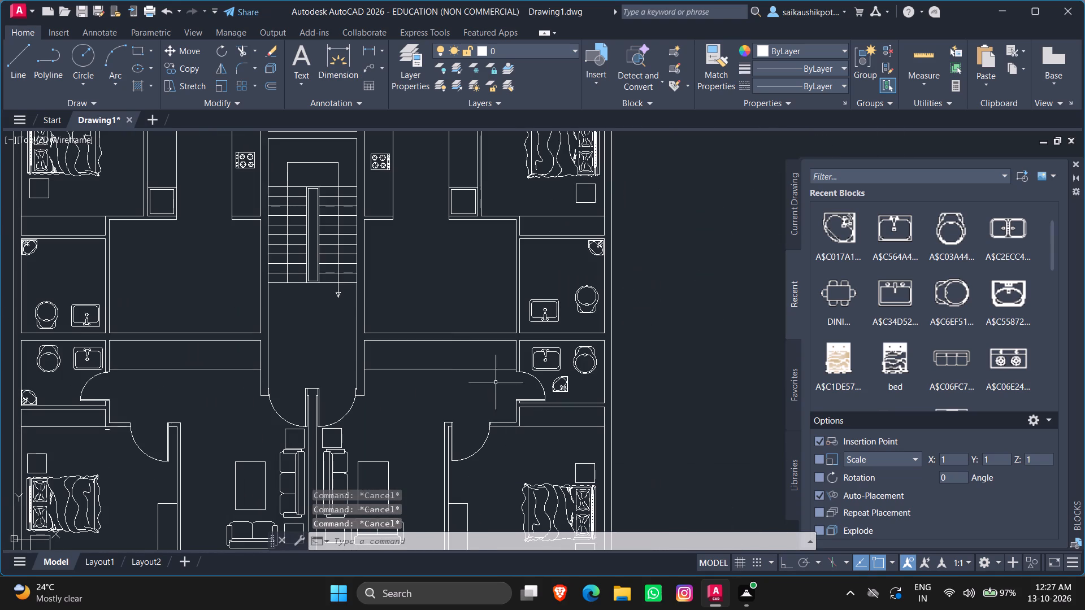
scroll(542, 354, "down", 1)
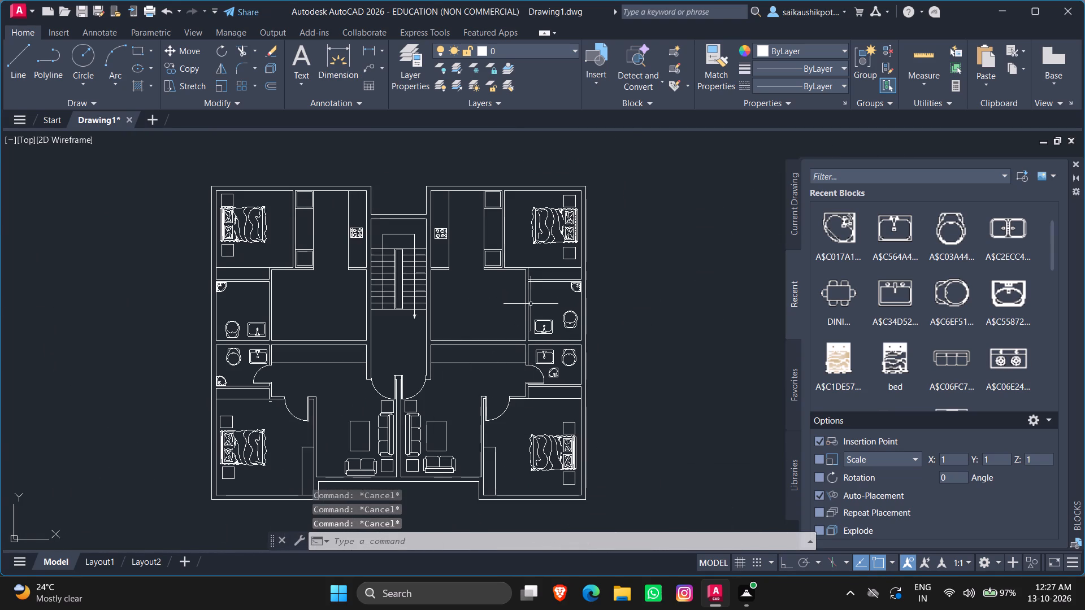
scroll(535, 306, "up", 2)
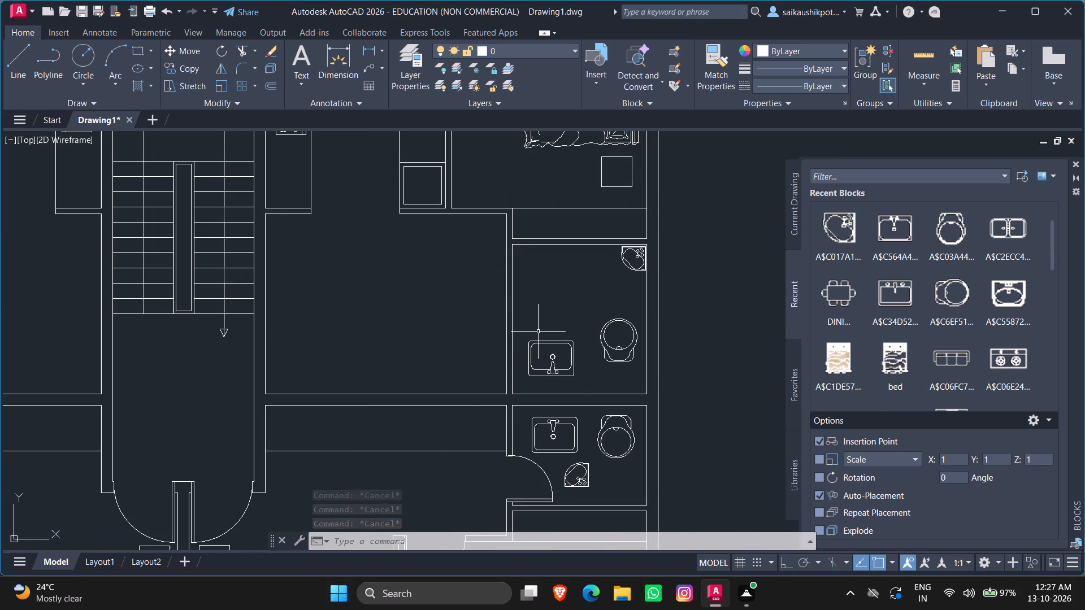
scroll(497, 225, "up", 2)
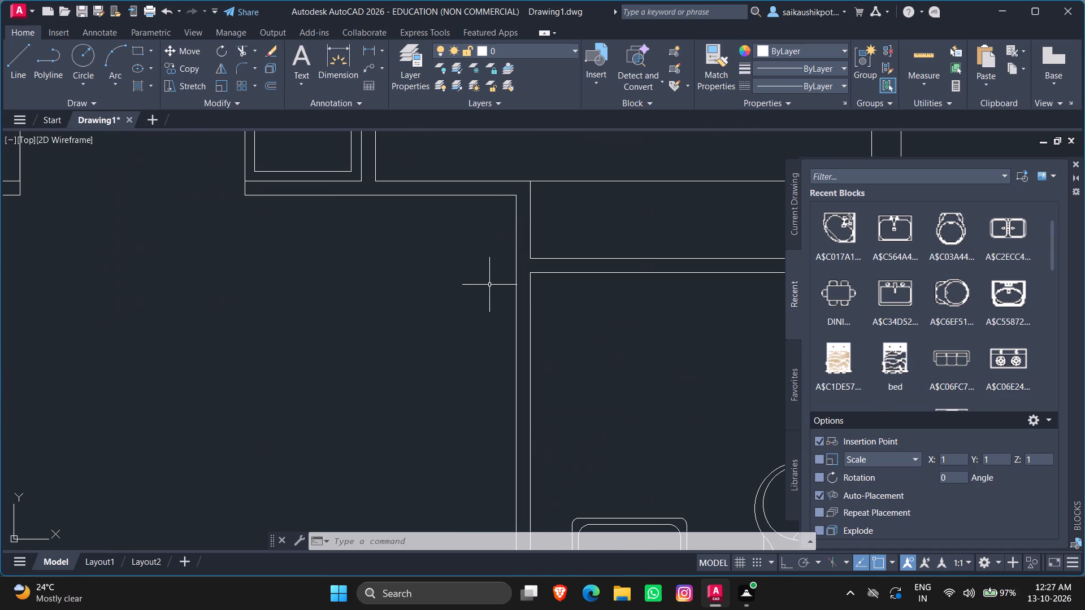
key("l")
key("Return")
key("F8")
scroll(546, 331, "up", 2)
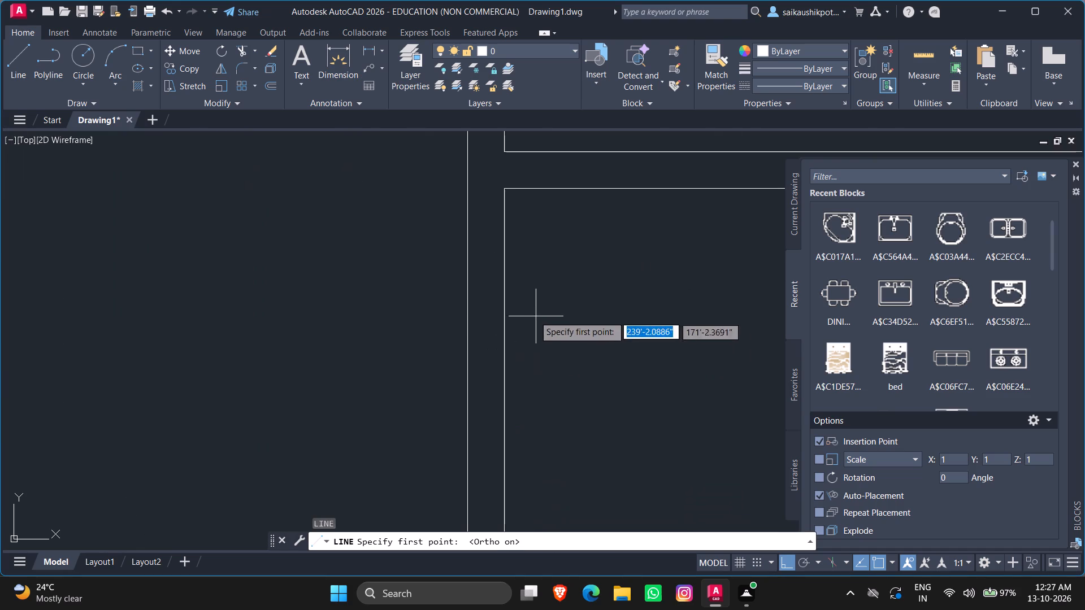
left_click(449, 245)
left_click(541, 243)
key("Escape")
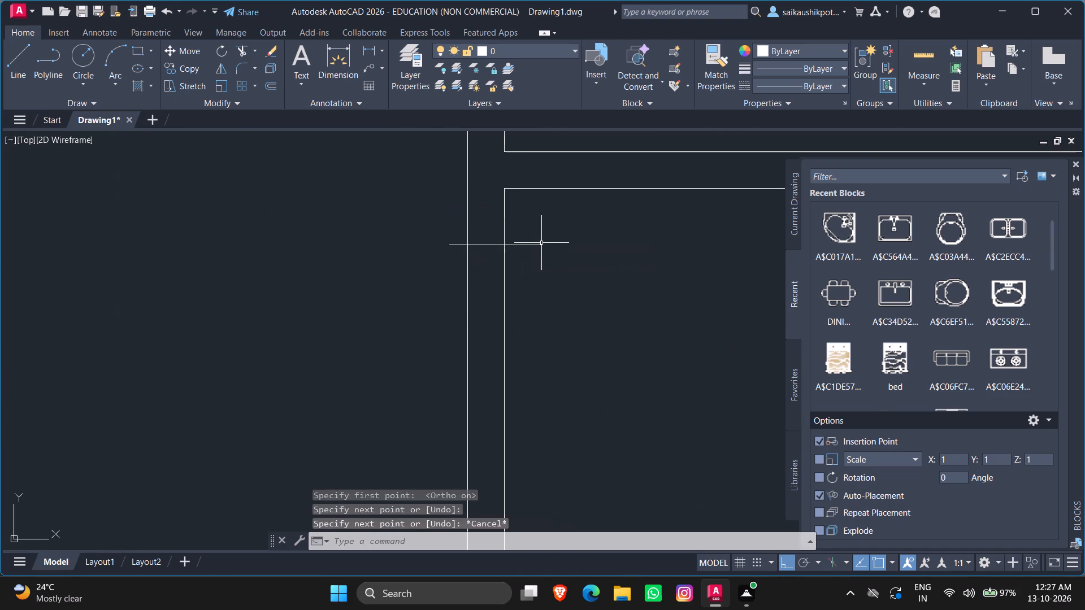
Trim the upper-right bathroom's jamb line so that it spans only between the two wall faces.
type("TR")
key("Return")
key("Return")
left_click(546, 247)
left_click(531, 236)
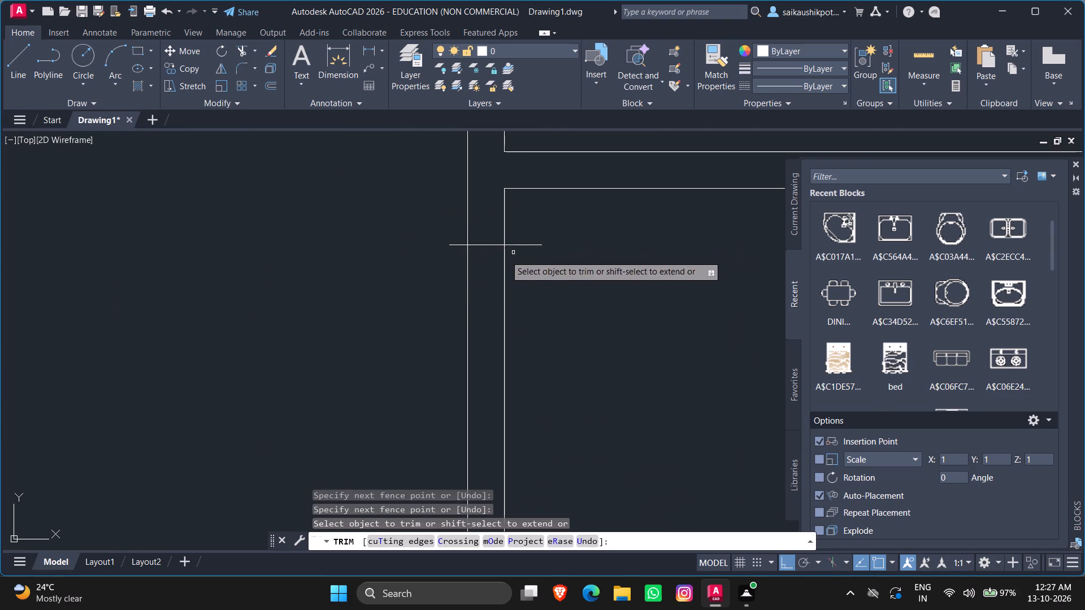
left_click(458, 248)
left_click(456, 234)
left_click(524, 256)
left_click(524, 229)
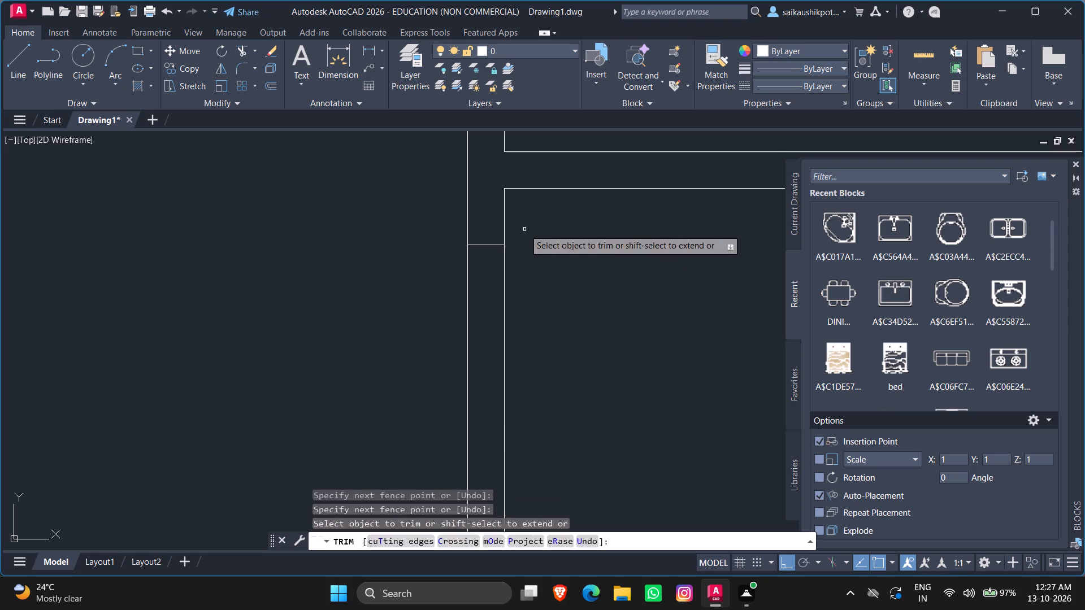
key("Escape")
key("Escape")
Offset the upper-right bathroom's jamb line 3' downward to mark the other side of the doorway.
key("o")
key("Return")
type("3'")
key("Return")
scroll(437, 310, "down", 3)
scroll(512, 285, "up", 1)
scroll(509, 273, "down", 4)
scroll(492, 264, "up", 1)
left_click(492, 264)
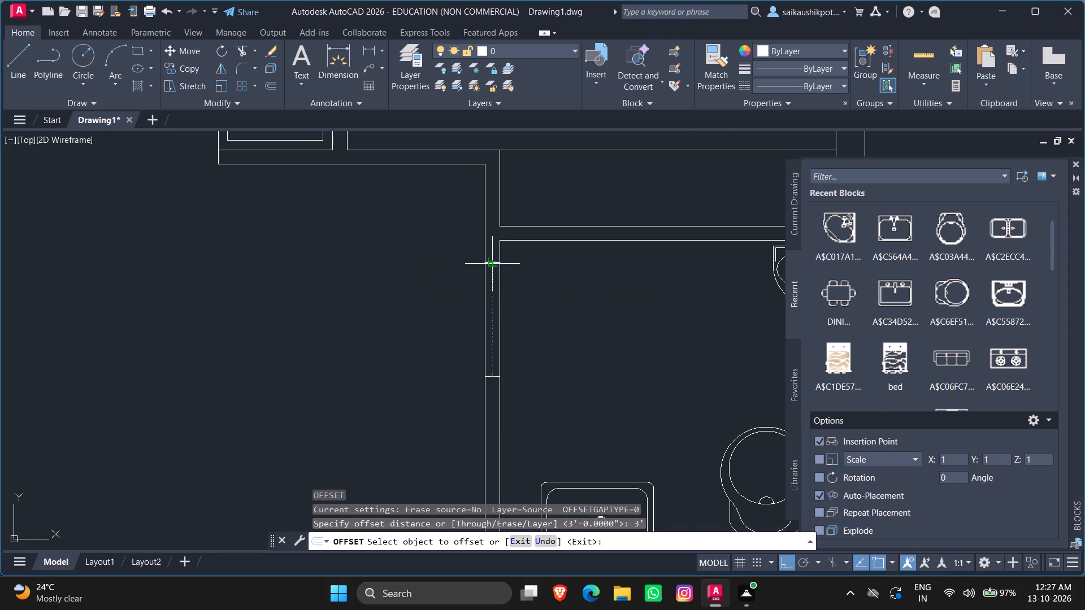
left_click(423, 353)
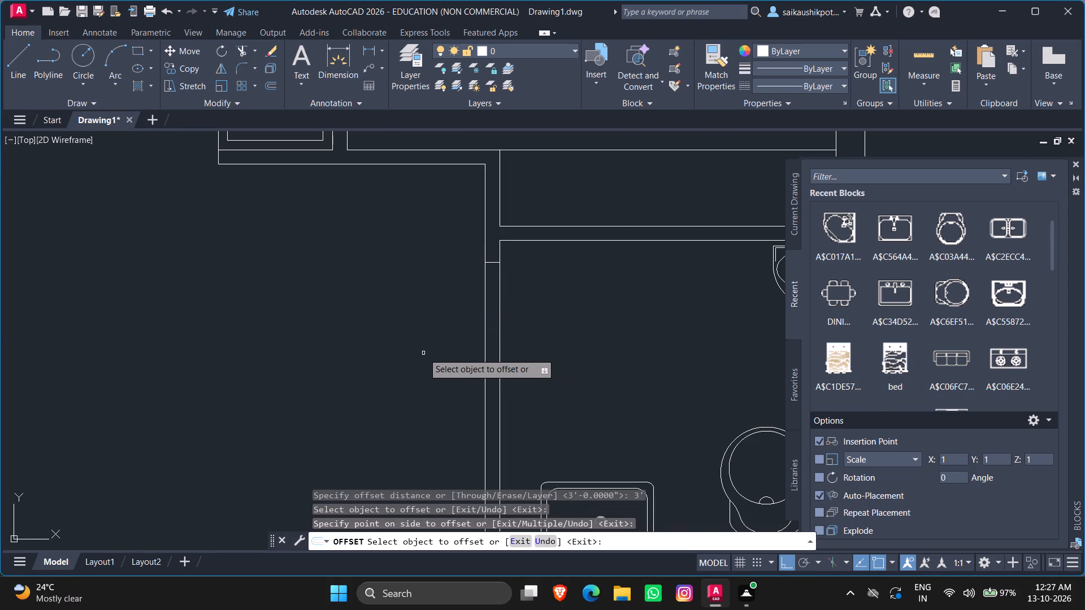
key("Escape")
key("Escape")
Trim both wall faces between the jamb lines to open the upper-right bathroom's doorway.
type("TR")
key("Return")
key("Return")
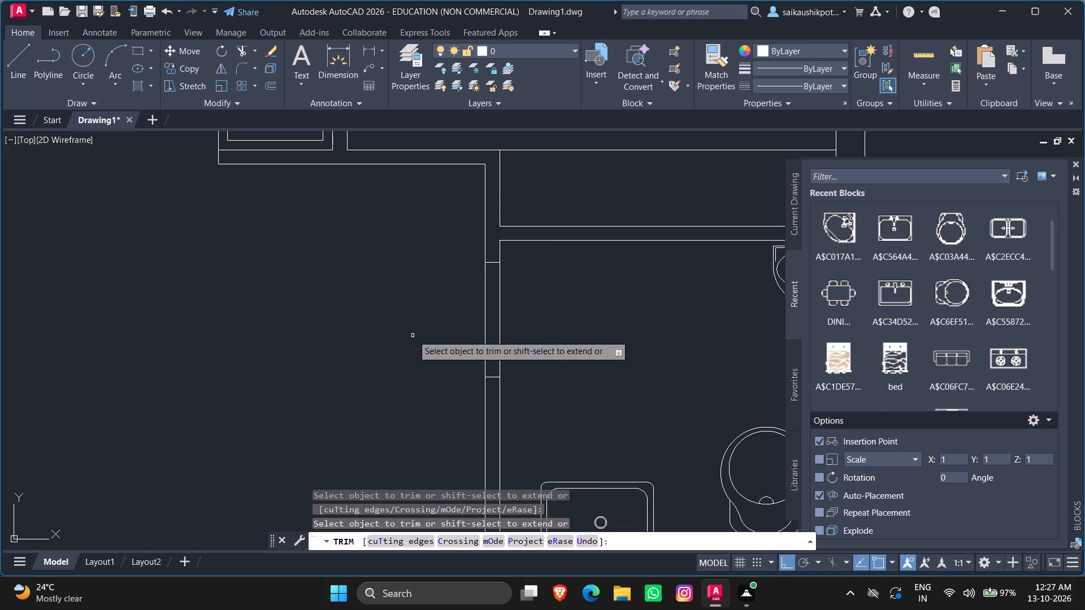
left_click_drag(415, 333, 495, 337)
left_click_drag(563, 322, 542, 324)
left_click(309, 320)
key("Escape")
key("Escape")
scroll(505, 338, "down", 3)
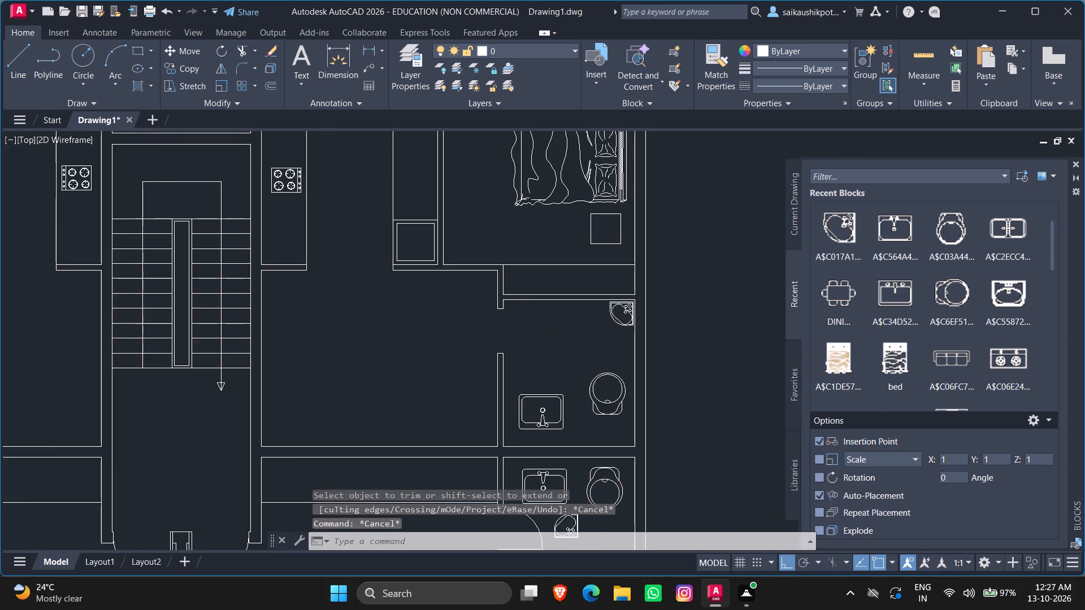
key("Escape")
key("Escape")
key("Escape")
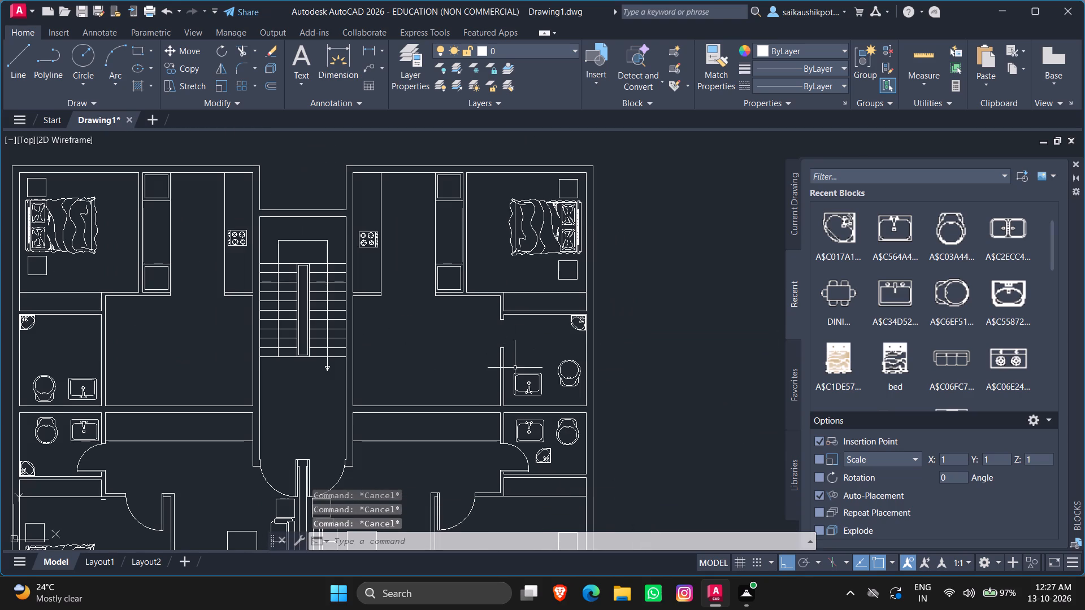
Draw a 3' by 2" door leaf with lines, extending into the upper-right bathroom from the upper jamb's outer corner.
key("Escape")
key("l")
key("Return")
scroll(483, 317, "up", 4)
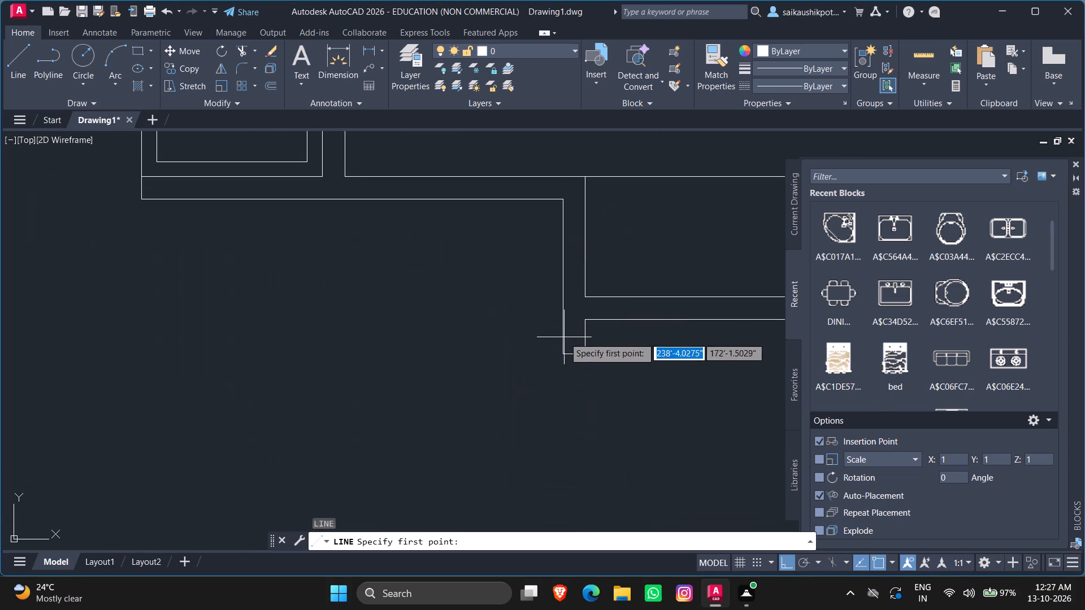
left_click(565, 352)
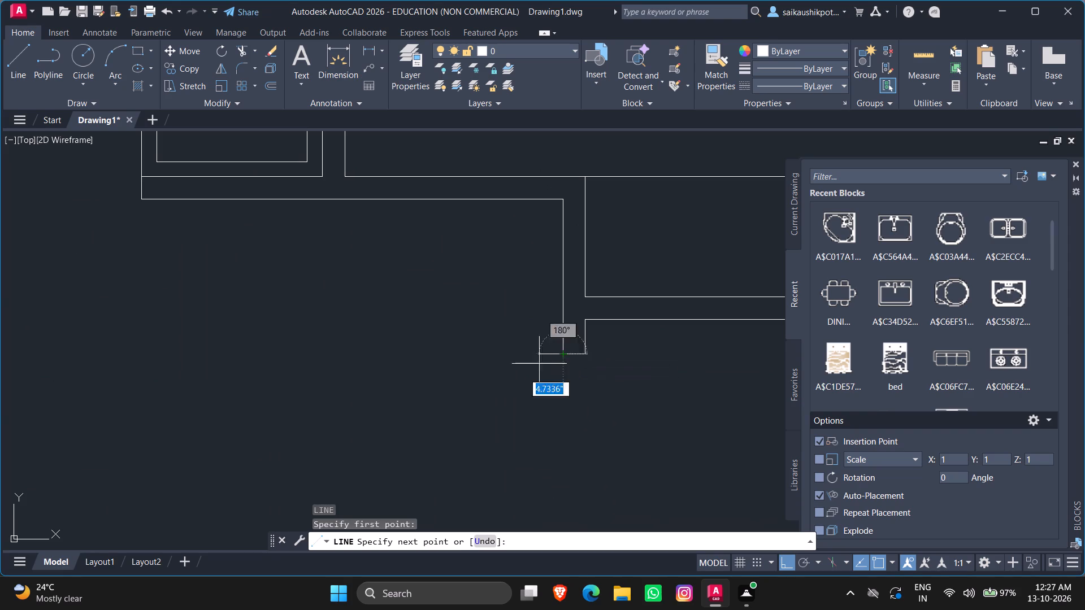
scroll(436, 377, "down", 3)
scroll(550, 376, "up", 2)
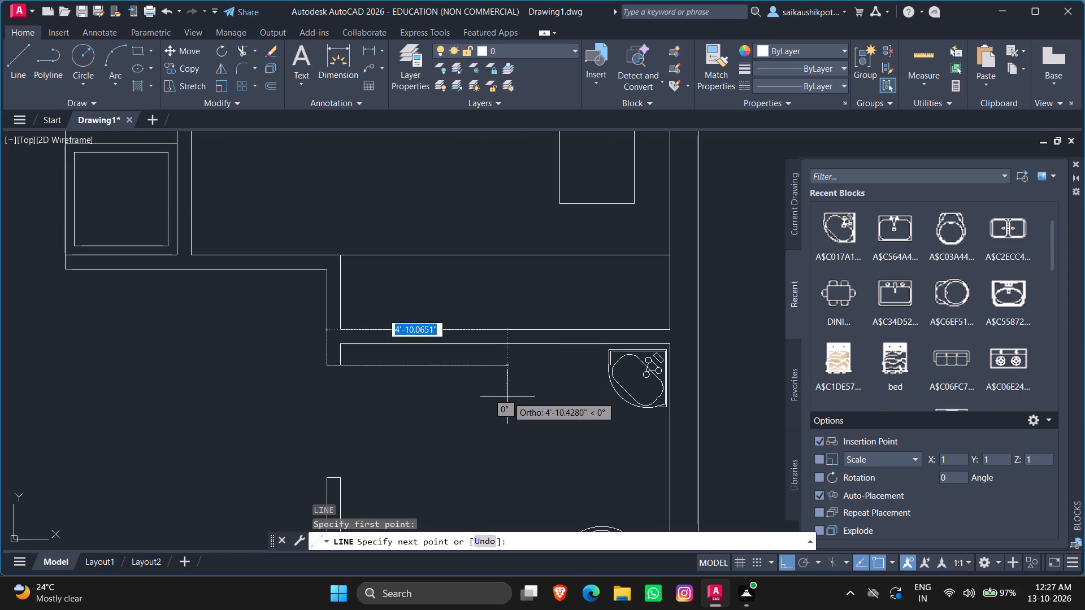
key("3")
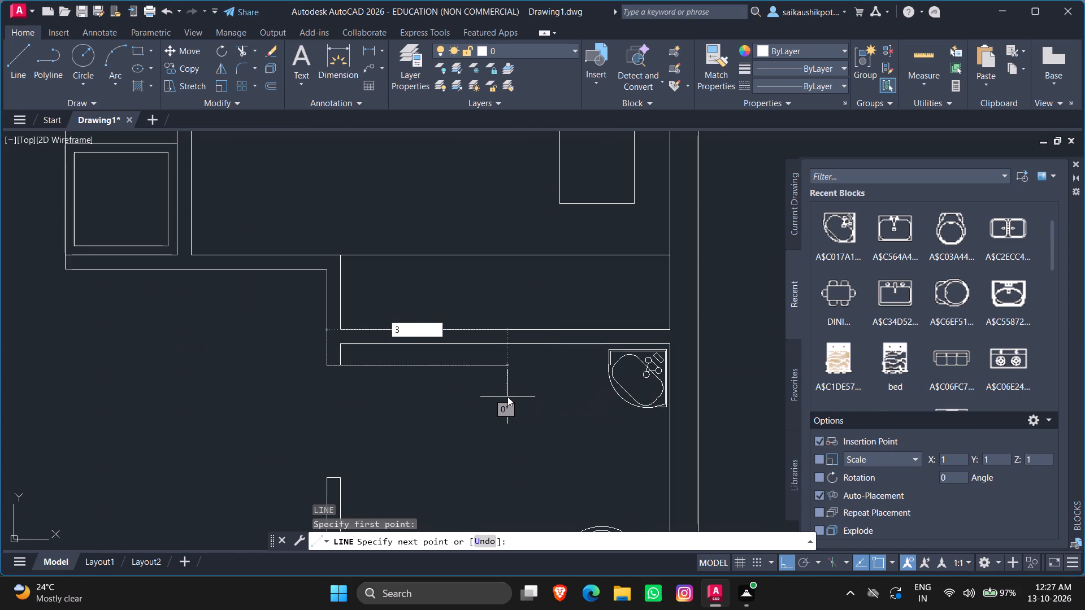
key("apostrophe")
key("Return")
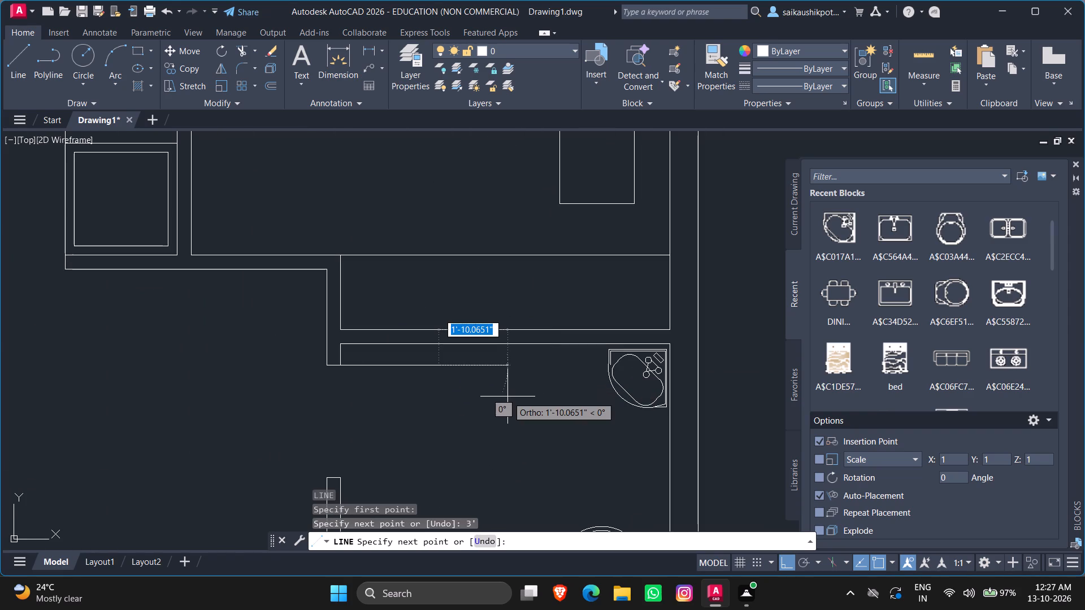
key("2")
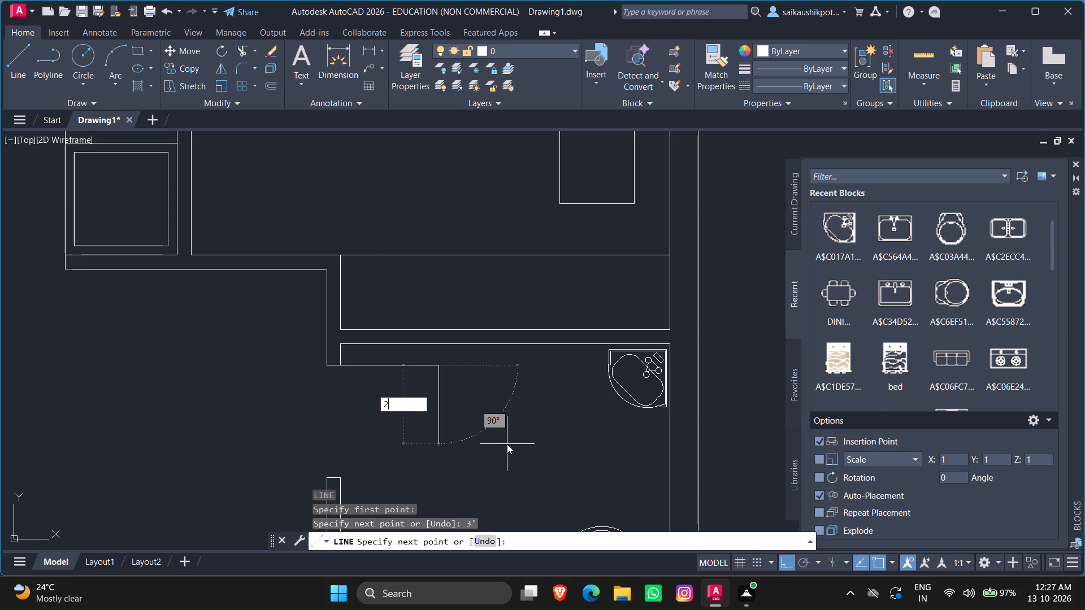
key("shift+quotedbl")
key("Return")
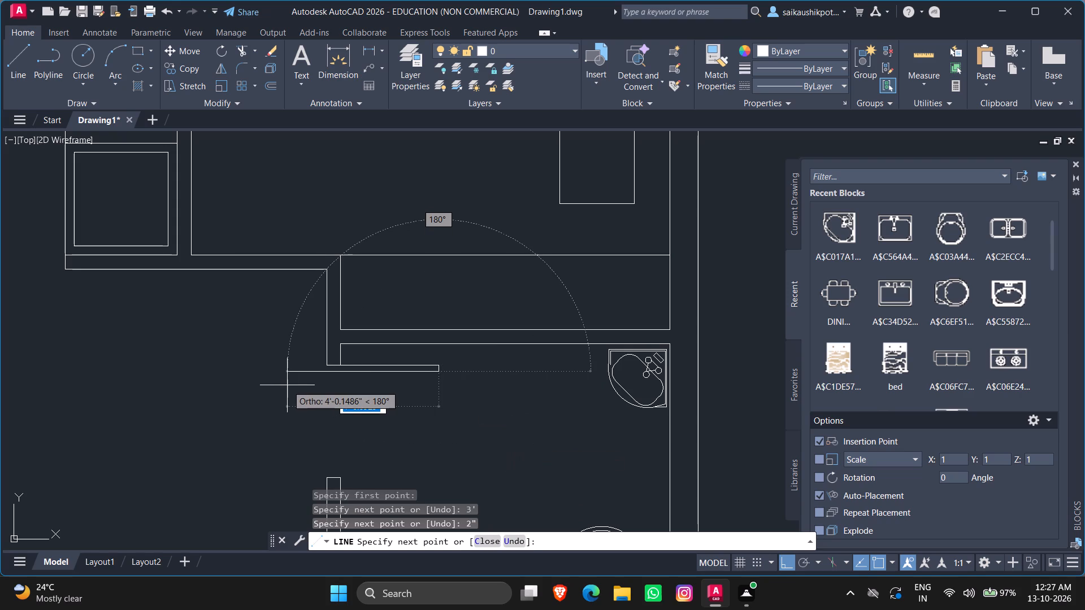
type("3'")
key("Return")
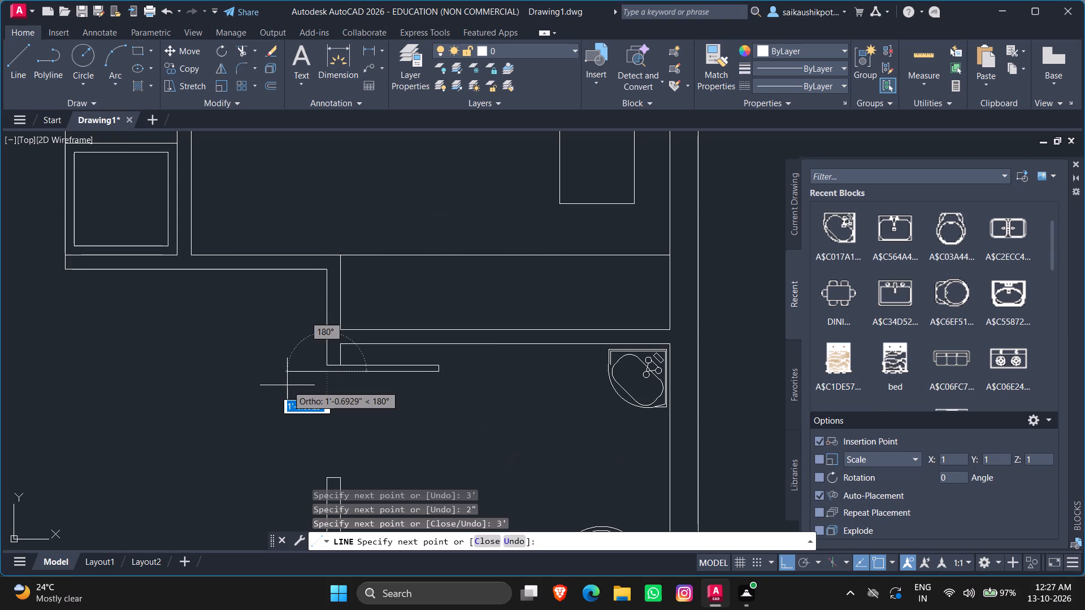
scroll(331, 368, "up", 5)
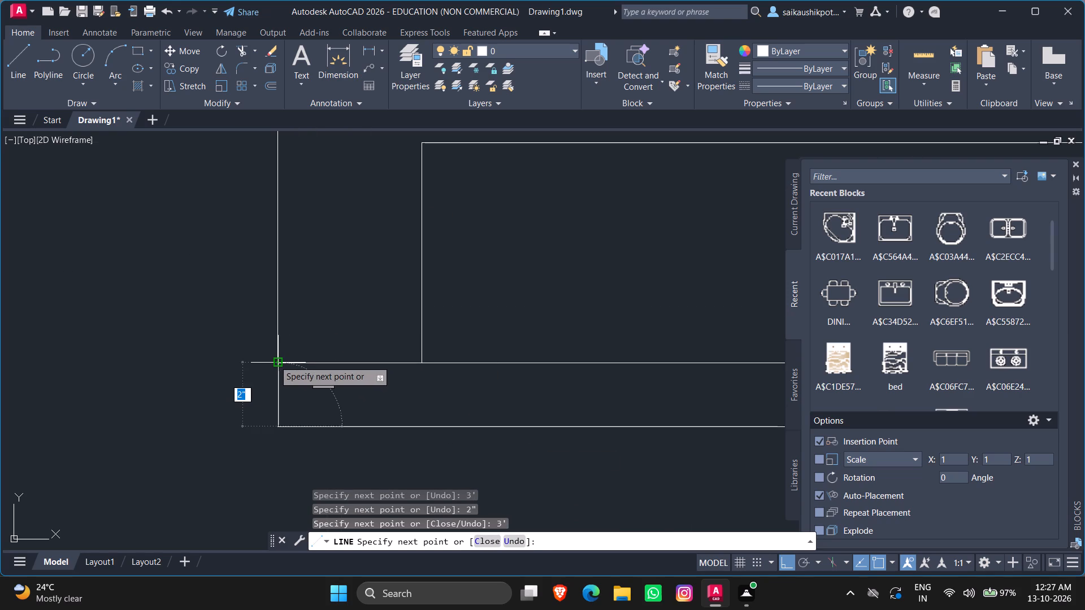
left_click(274, 360)
key("Escape")
scroll(365, 387, "down", 8)
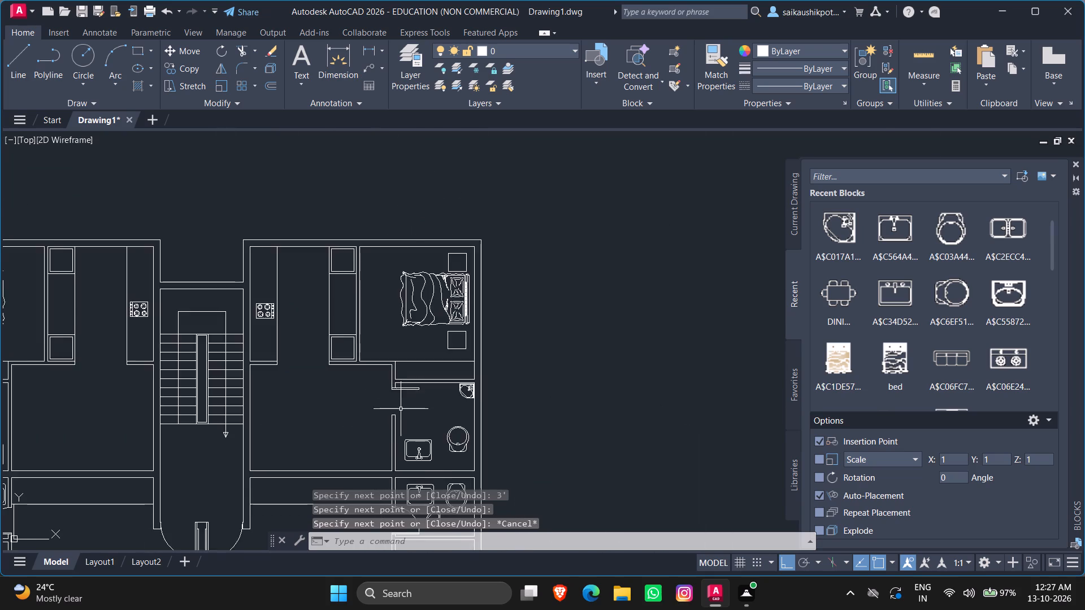
With Ortho off, draw the door's swing arc from the lower jamb's outer corner to the upper-right bathroom door leaf's free end.
scroll(386, 426, "up", 2)
key("Escape")
key("Escape")
left_click(122, 58)
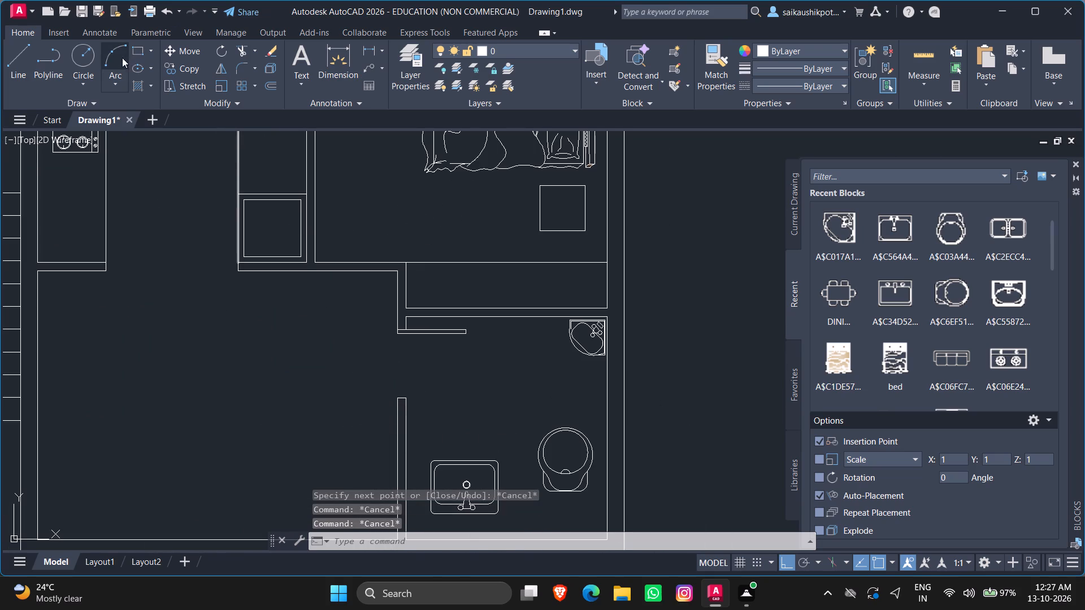
left_click(396, 400)
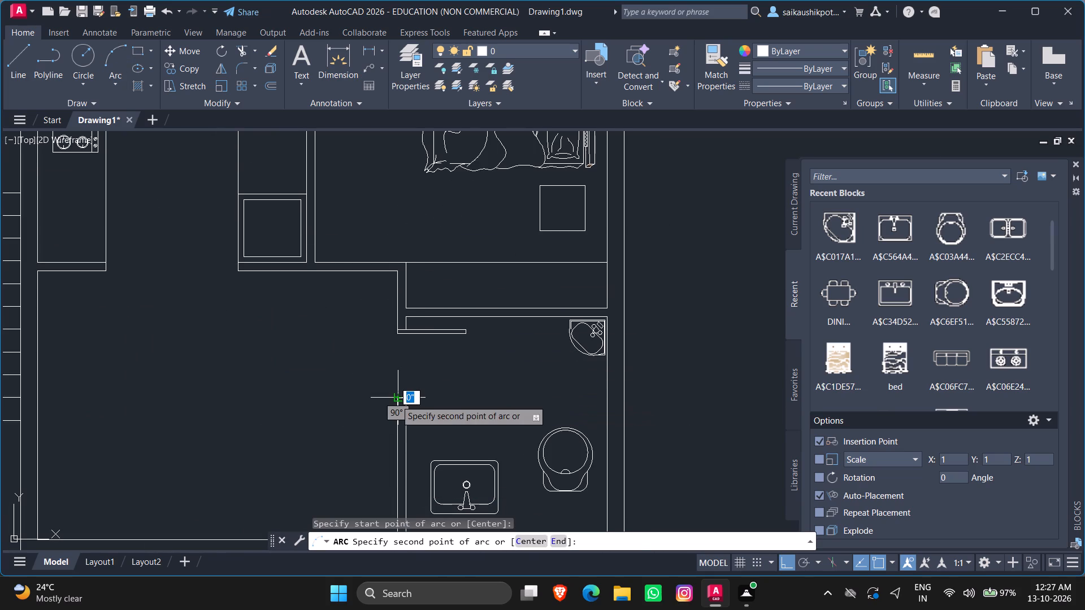
key("F8")
left_click(453, 372)
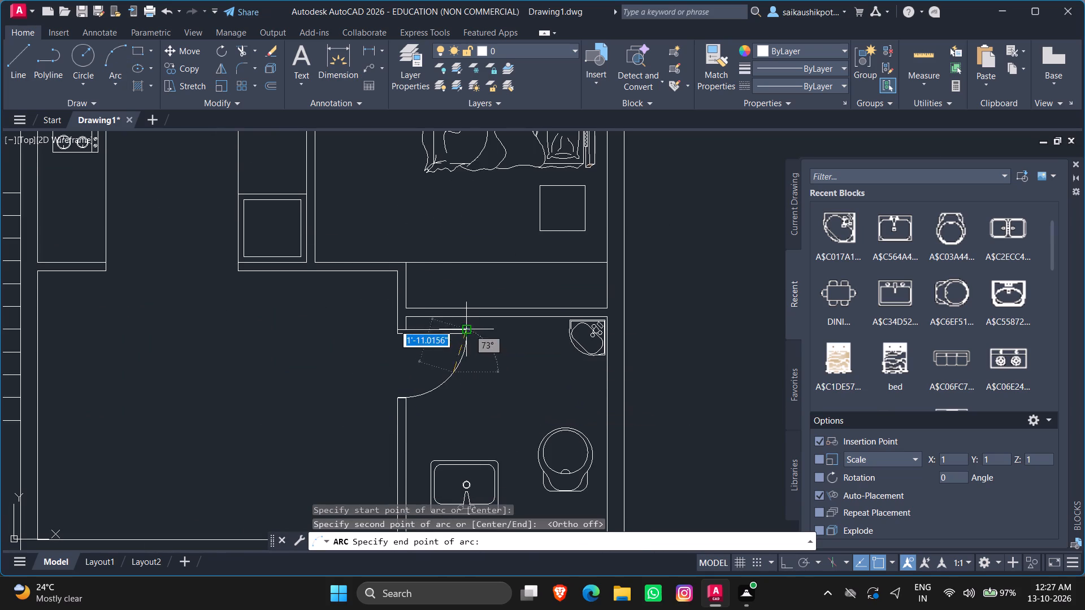
left_click(463, 330)
Stretch the swing arc's upper end down to the lower corner of the door leaf's free end.
scroll(470, 346, "up", 3)
key("Escape")
left_click_drag(463, 332, 445, 332)
left_click(403, 332)
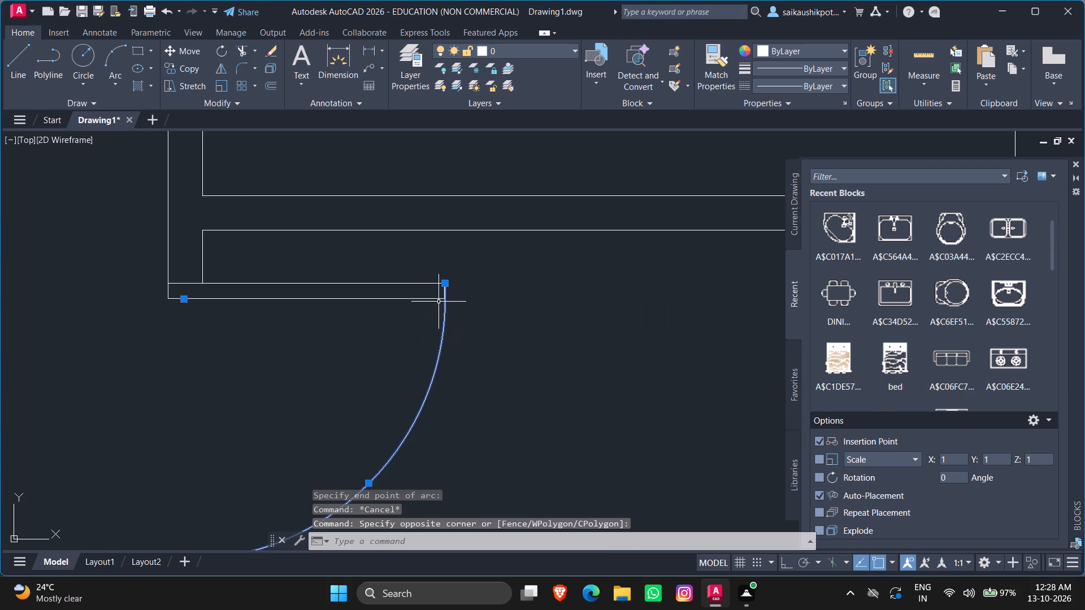
left_click(446, 286)
left_click(446, 289)
left_click(445, 303)
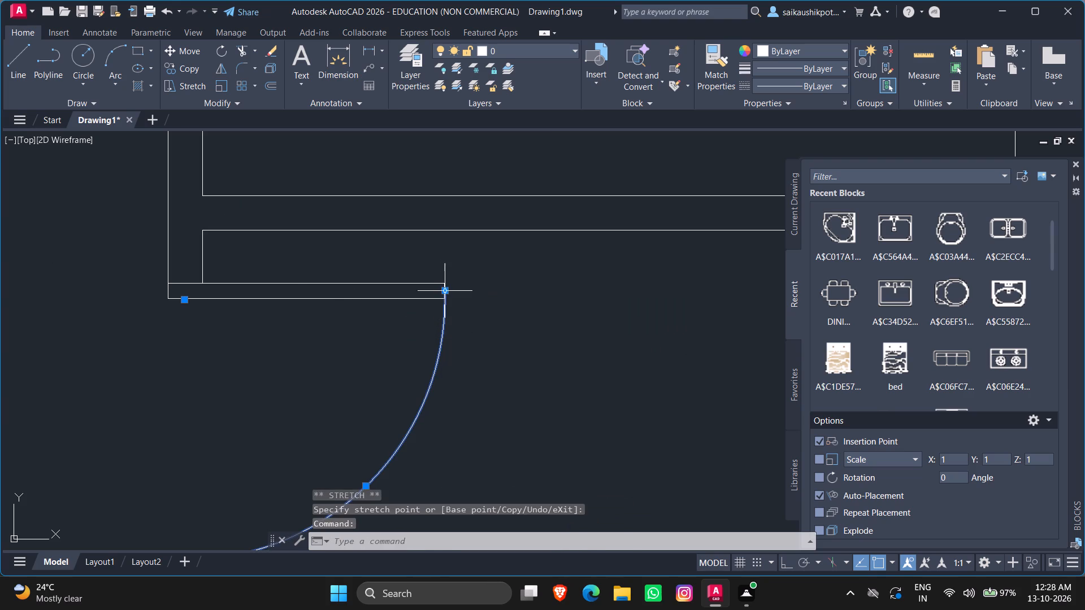
left_click(445, 292)
left_click(445, 299)
key("Escape")
key("Escape")
scroll(467, 325, "down", 4)
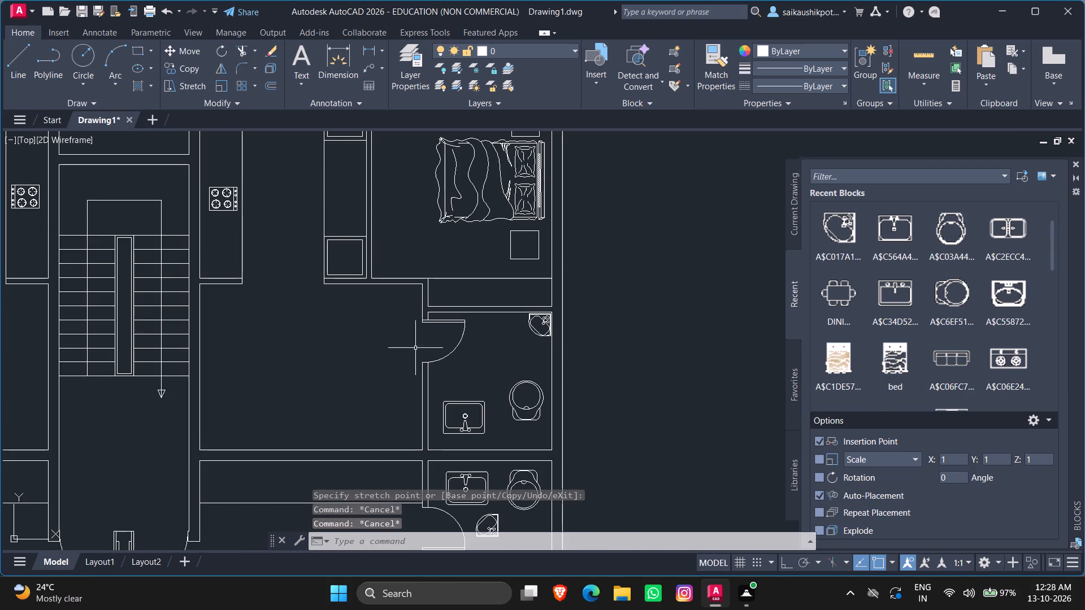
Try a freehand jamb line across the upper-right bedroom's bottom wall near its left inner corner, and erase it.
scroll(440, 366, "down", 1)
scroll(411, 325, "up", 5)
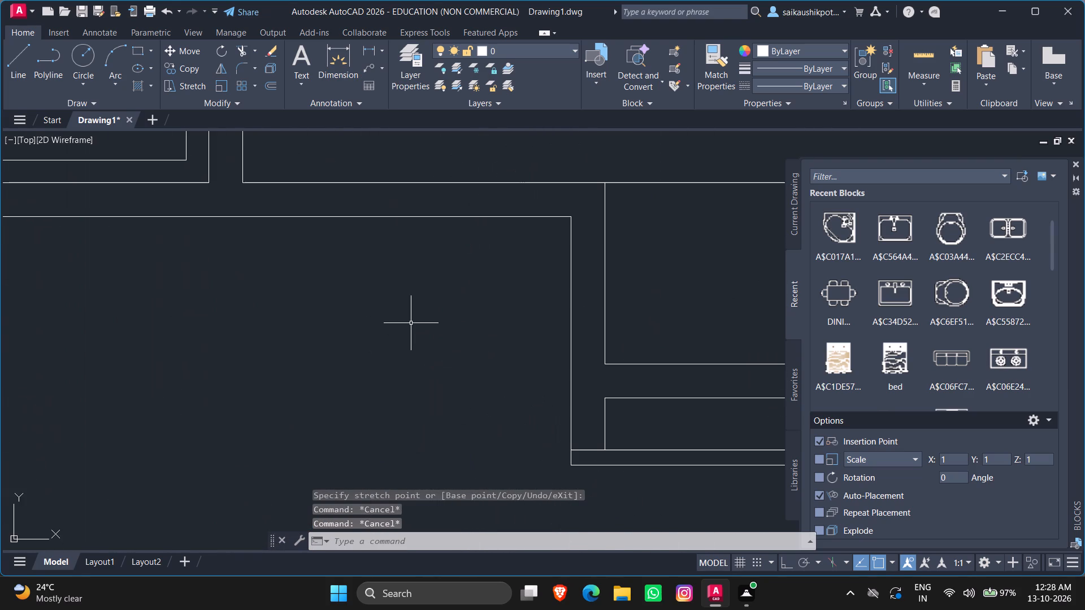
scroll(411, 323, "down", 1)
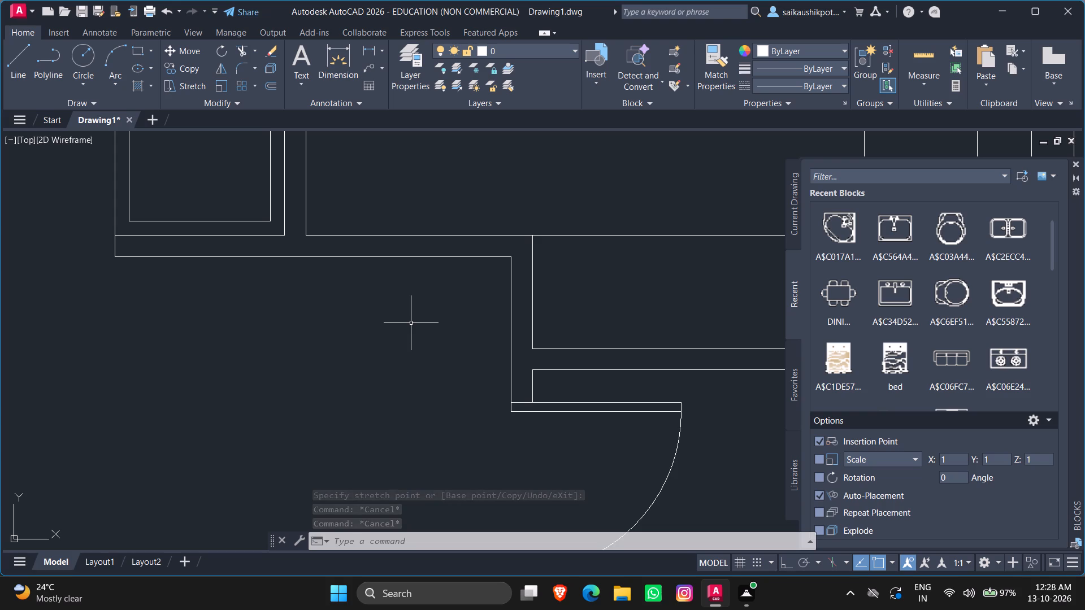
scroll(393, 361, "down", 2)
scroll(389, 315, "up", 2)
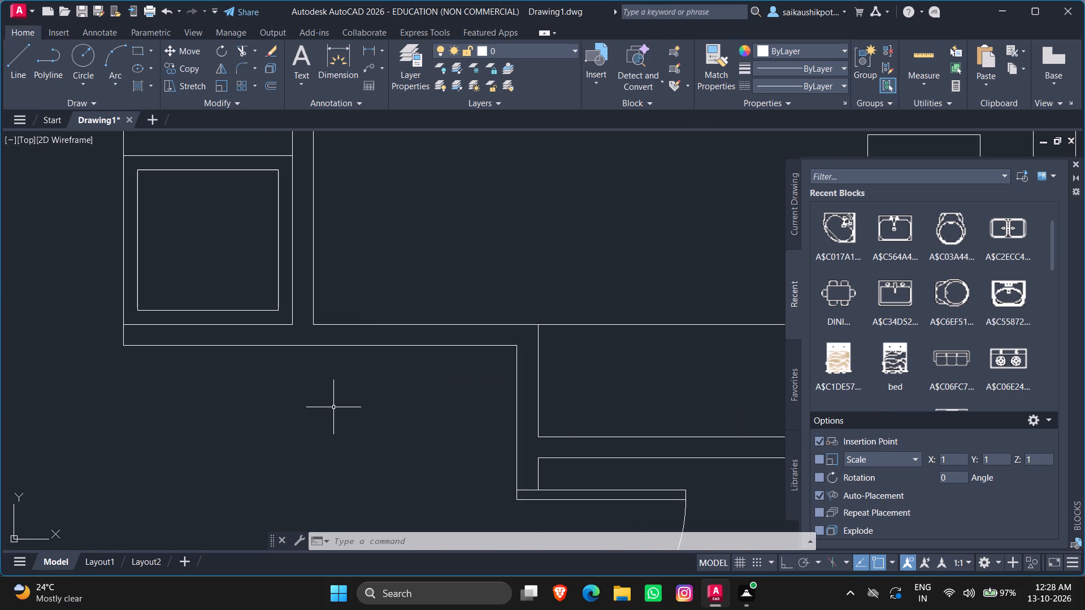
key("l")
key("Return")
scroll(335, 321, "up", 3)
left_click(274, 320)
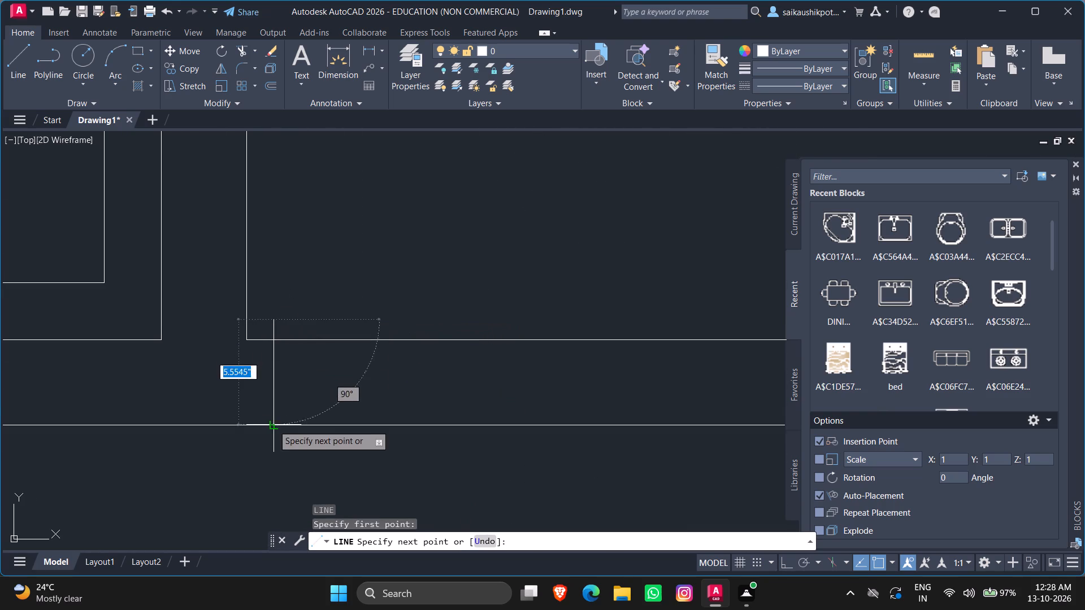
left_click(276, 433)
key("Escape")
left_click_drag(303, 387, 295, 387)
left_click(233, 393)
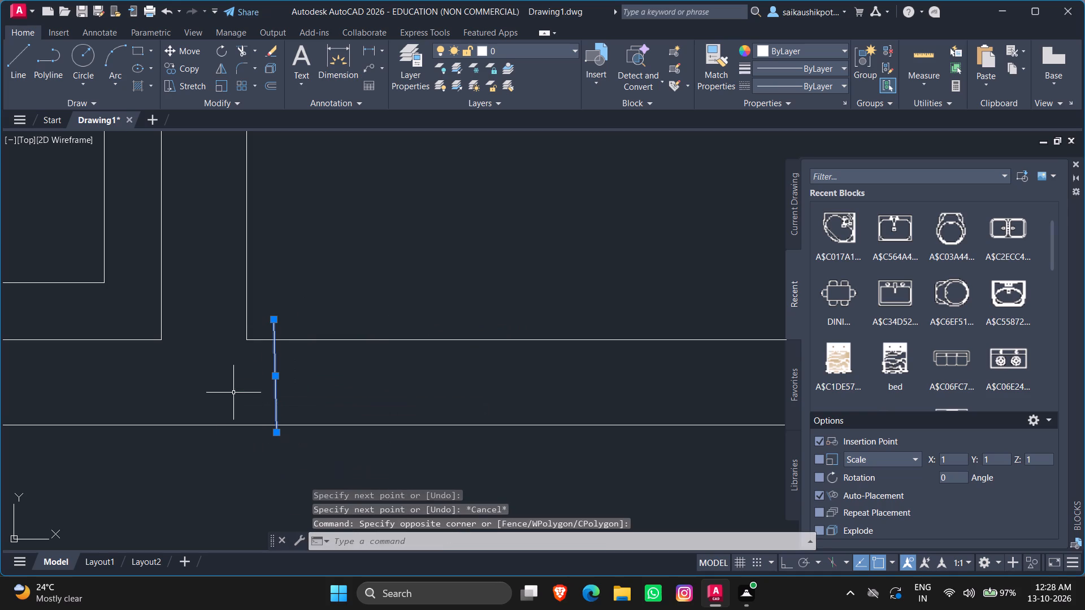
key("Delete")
With Ortho on, draw a vertical jamb line across the upper-right bedroom's bottom wall, just right of its left inner corner.
key("F8")
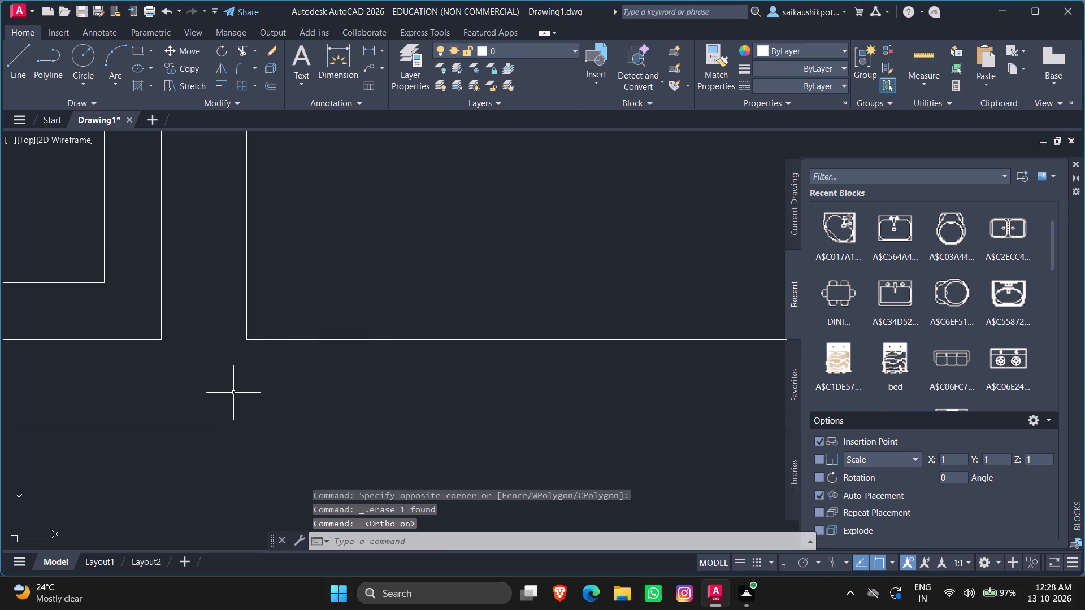
key("l")
key("Return")
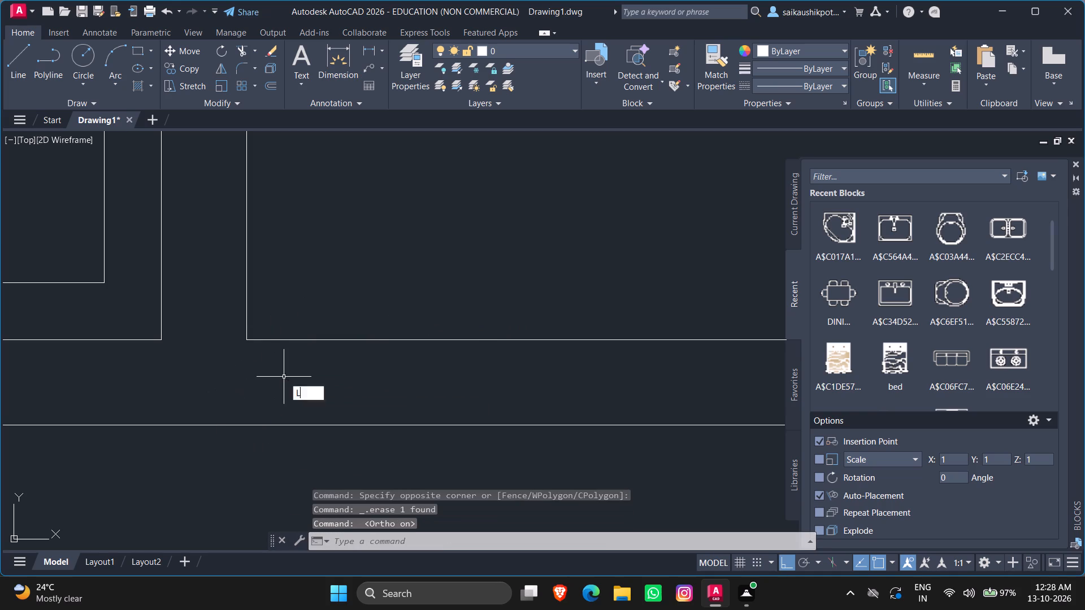
left_click(271, 321)
left_click(257, 465)
key("Escape")
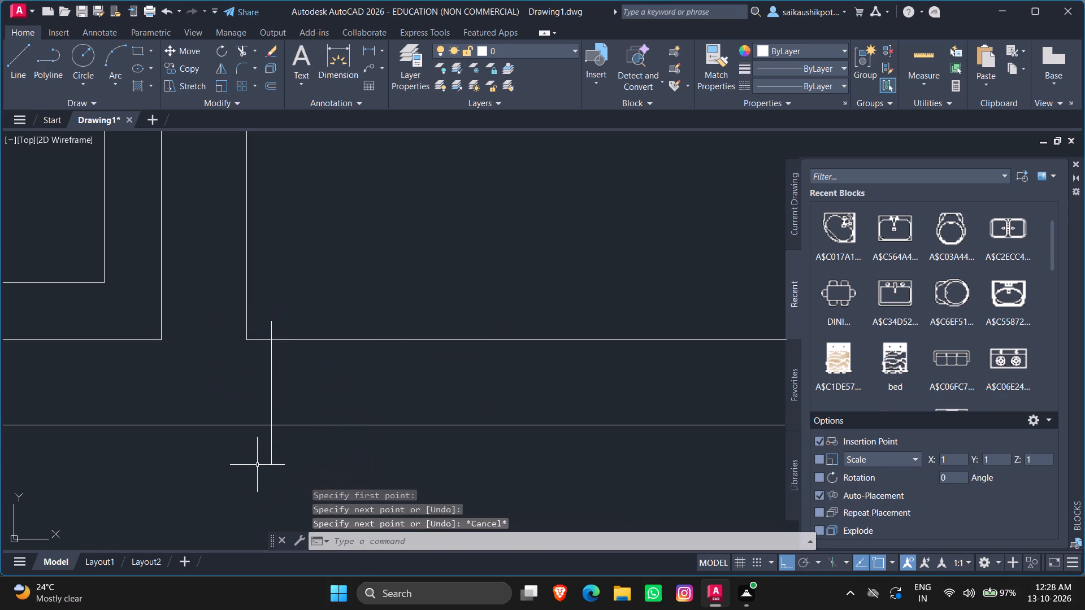
Trim the upper-right bedroom's jamb line so that it spans only between the two wall faces.
type("TR")
key("Return")
key("Return")
left_click(274, 450)
left_click(253, 447)
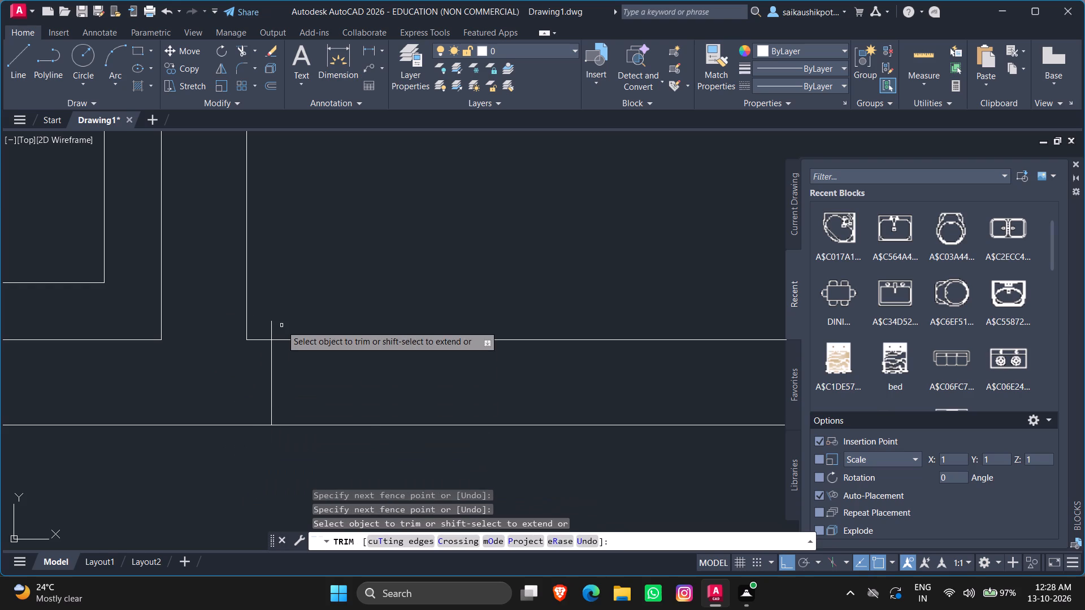
left_click(281, 325)
left_click(261, 325)
key("Escape")
key("Escape")
key("Escape")
key("Escape")
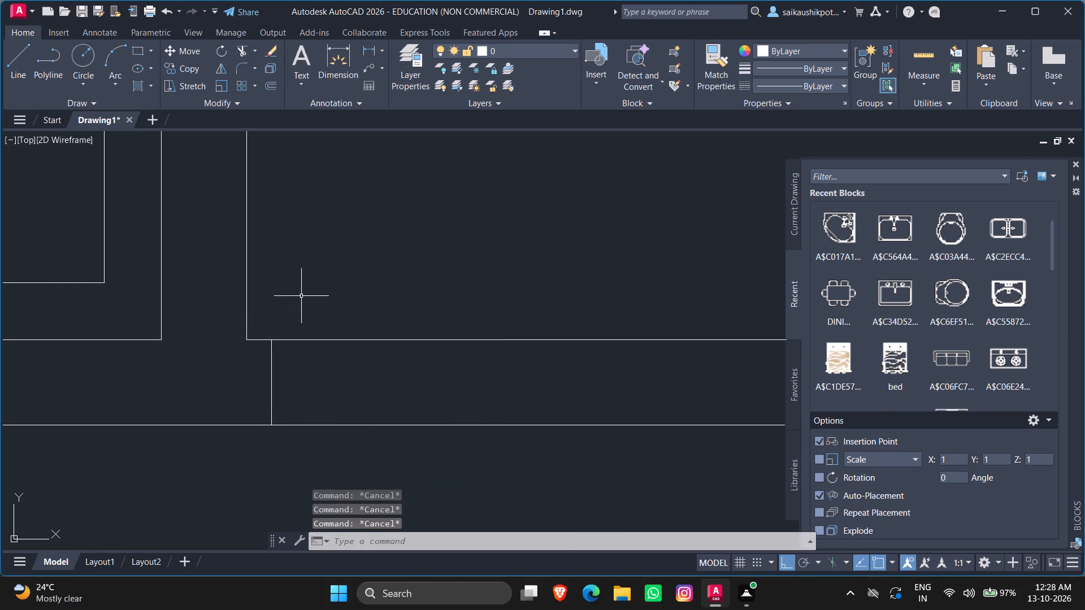
Offset the upper-right bedroom's jamb line 3.5' to the right to mark the other side of the doorway.
key("o")
key("Return")
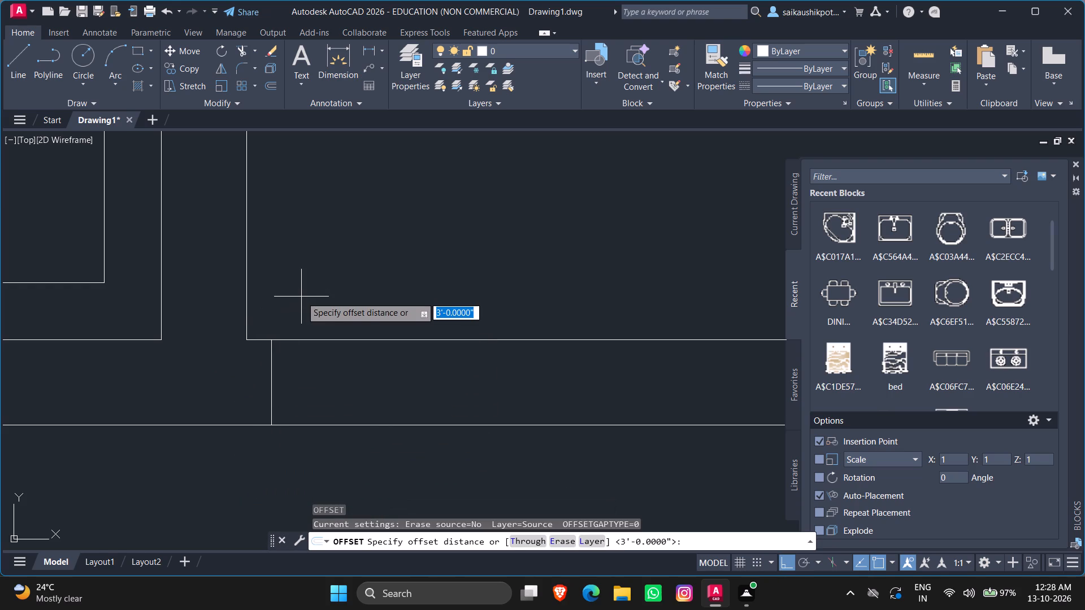
type("4'")
key("Return")
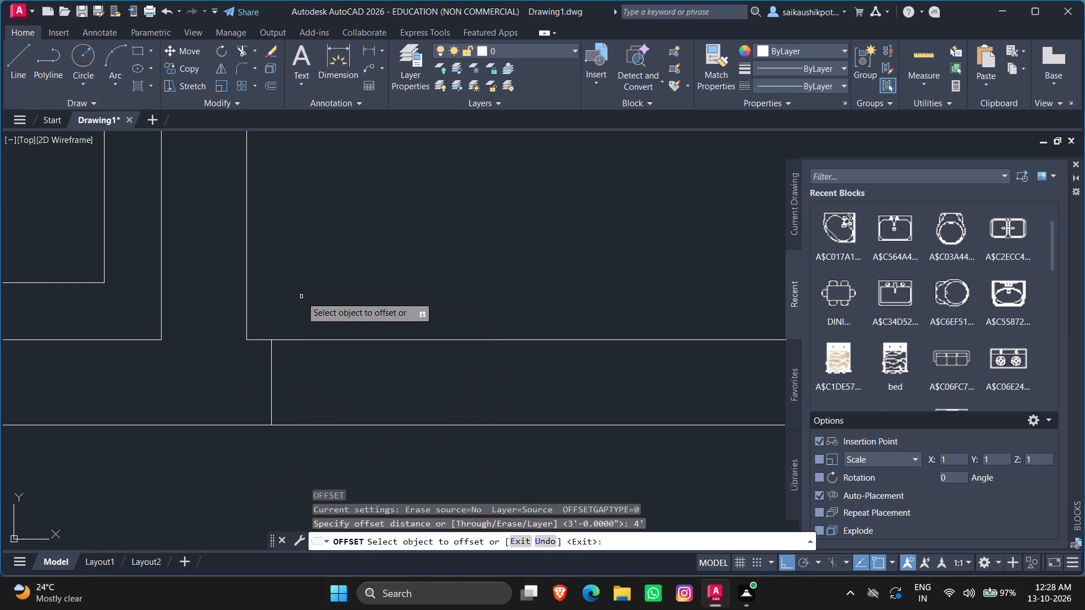
scroll(177, 326, "down", 3)
left_click(201, 351)
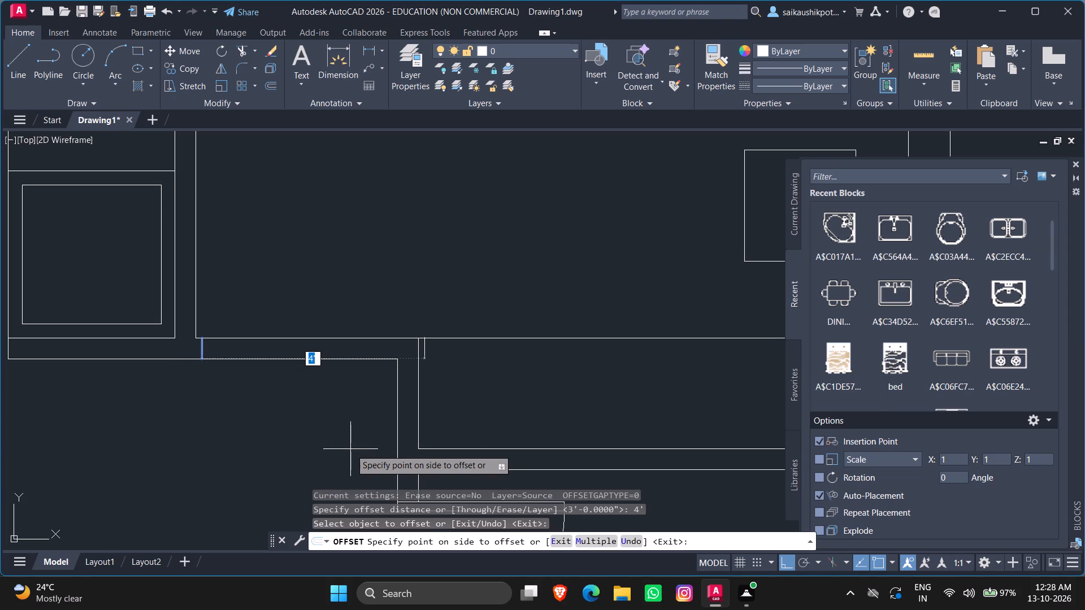
type("3.6")
key("BackSpace")
type("5'")
key("Return")
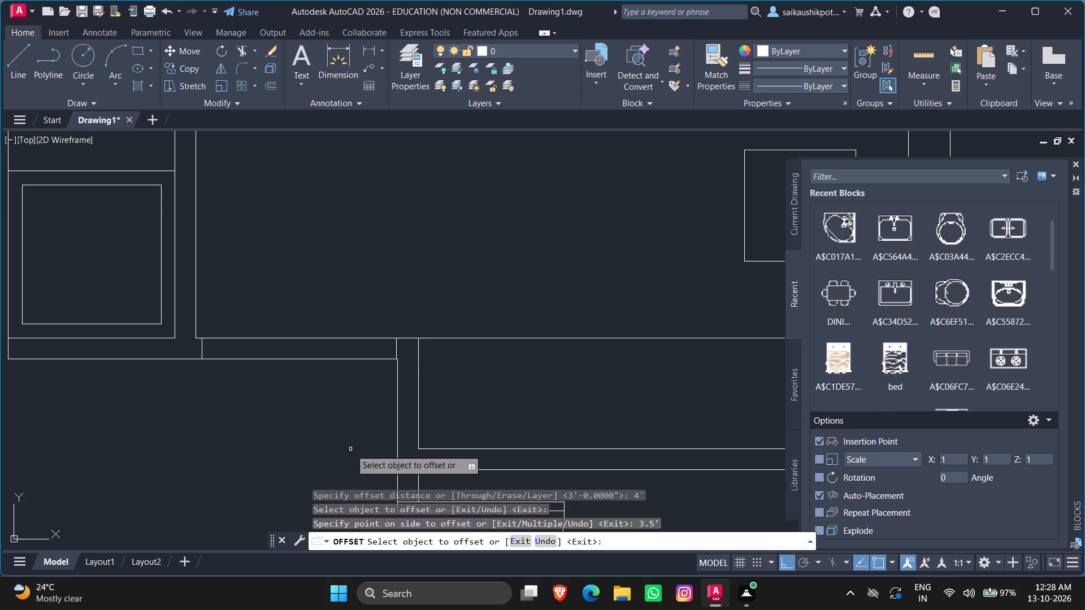
key("Escape")
key("Escape")
key("Escape")
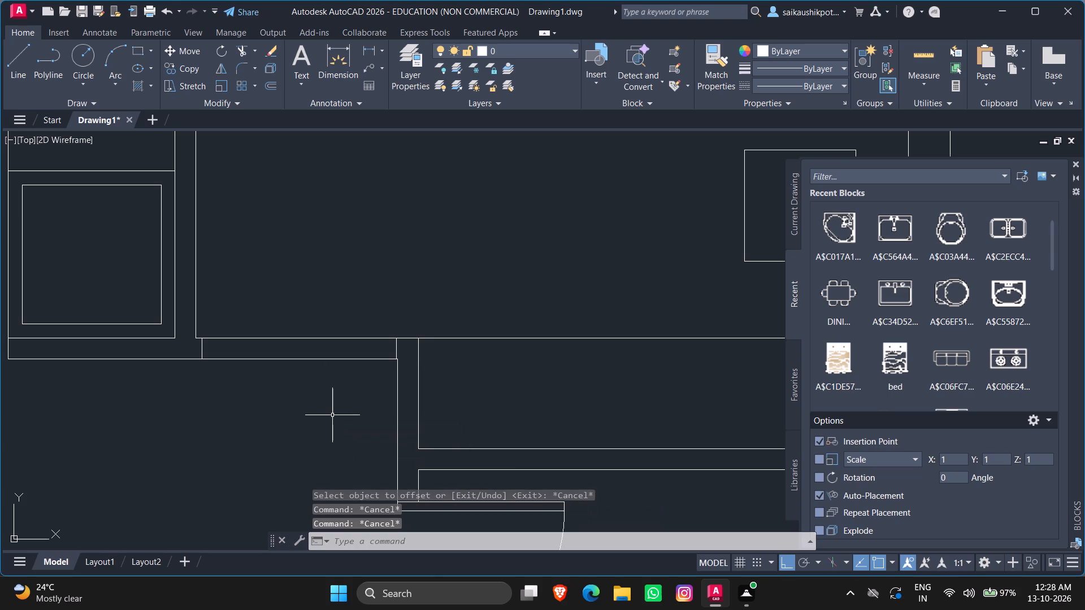
Trim both faces of the bottom wall between the jamb lines to open the upper-right bedroom's doorway.
type("TR")
key("Return")
key("Return")
left_click_drag(300, 448, 301, 424)
left_click(308, 305)
left_click(282, 436)
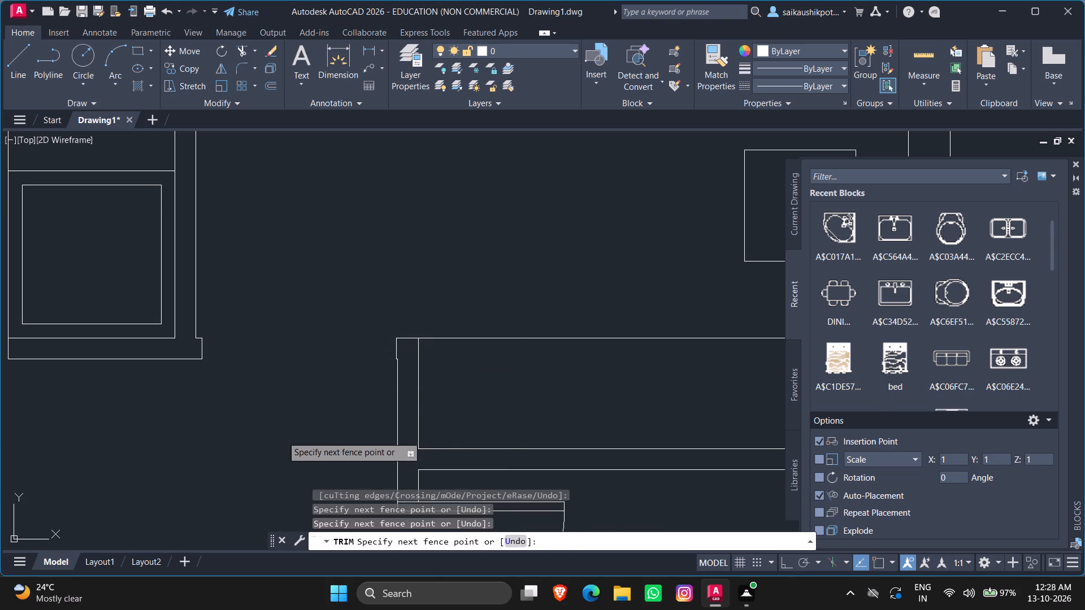
key("Escape")
key("Escape")
key("Escape")
key("Escape")
key("Escape")
key("Escape")
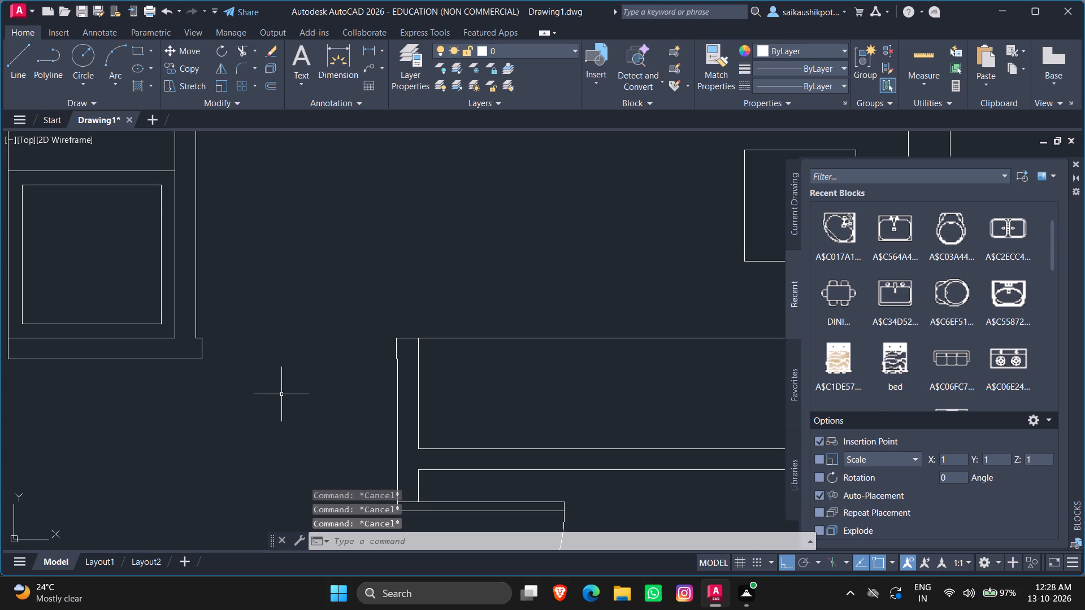
Draw a 3.5' by 2" door leaf standing upward from the left jamb of the upper-right bedroom's doorway.
key("l")
key("Return")
left_click_drag(203, 360, 210, 341)
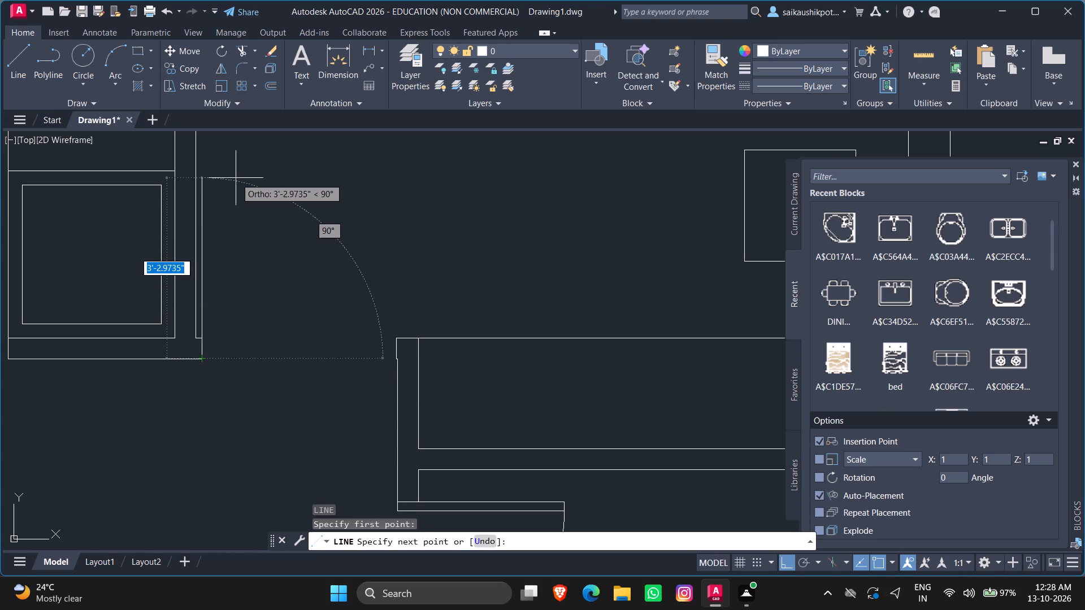
type("3.")
key("5")
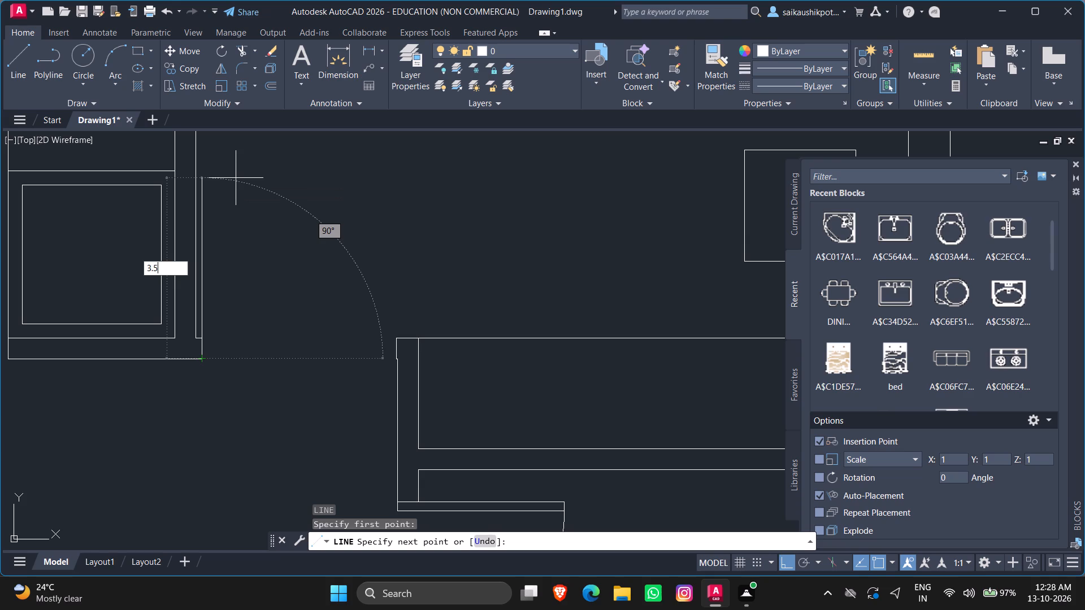
key("apostrophe")
key("Return")
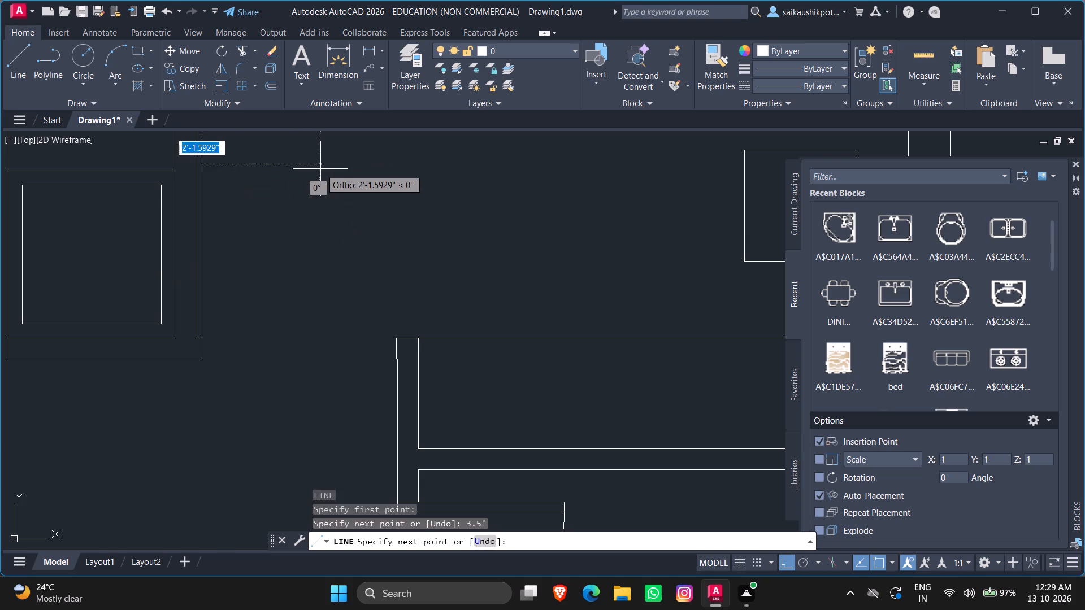
key("2")
key("shift+quotedbl")
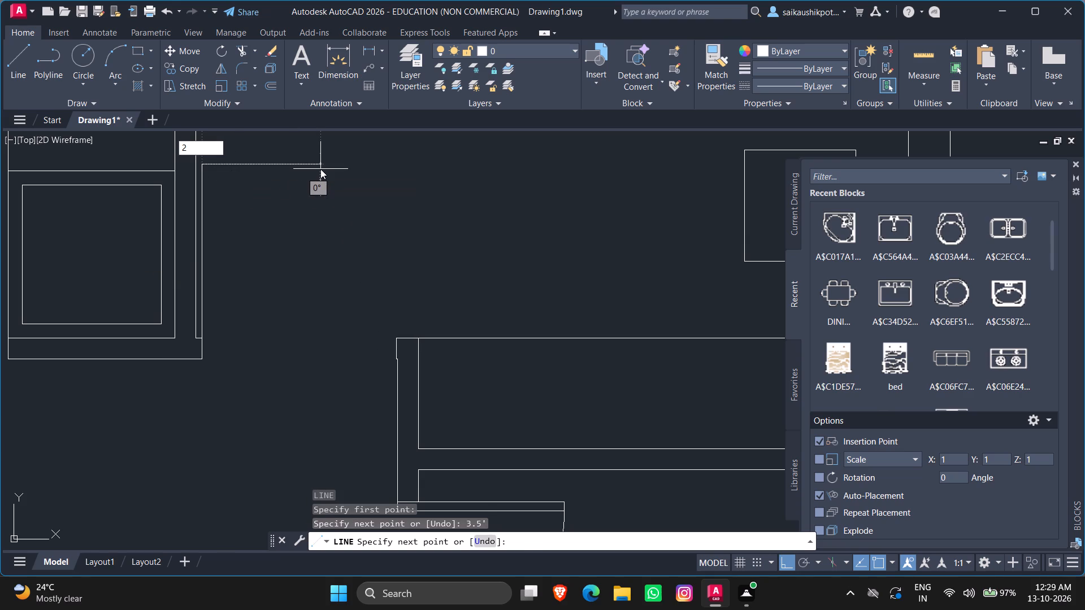
key("Return")
key("3")
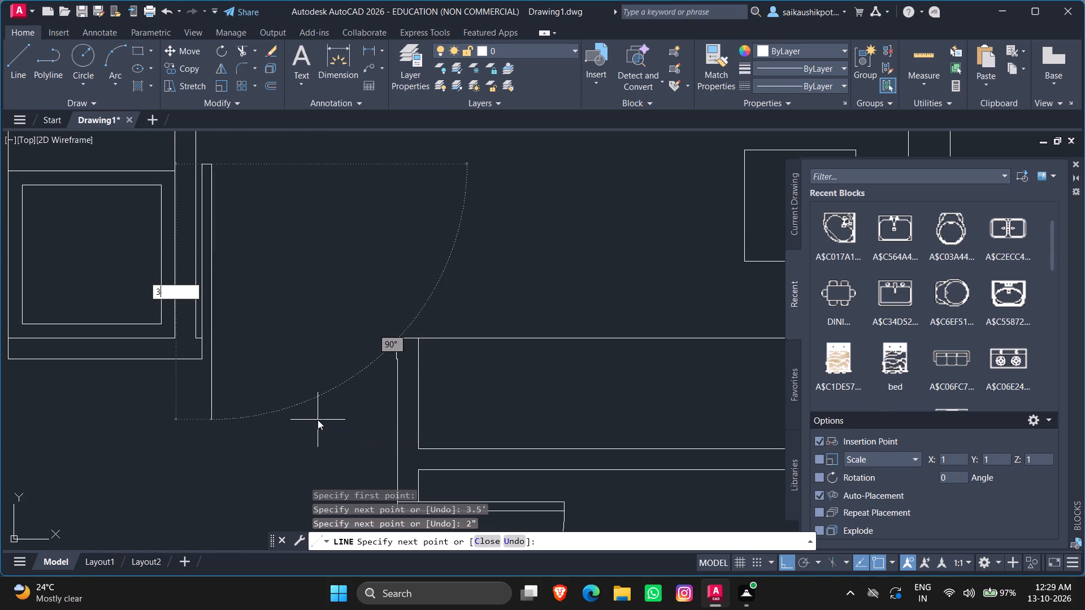
type(".5")
key("apostrophe")
key("Return")
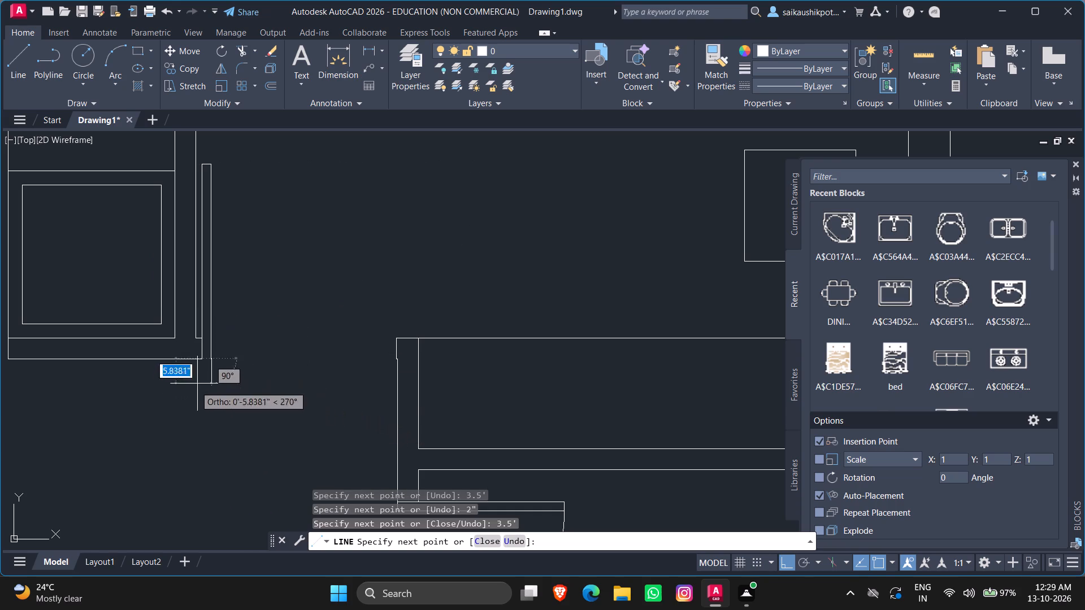
scroll(206, 360, "up", 3)
left_click(189, 352)
key("Escape")
With Ortho off, draw a three-point swing arc from the upper-right bedroom door leaf's top outer corner to the opposite jamb's lower corner.
scroll(272, 384, "down", 4)
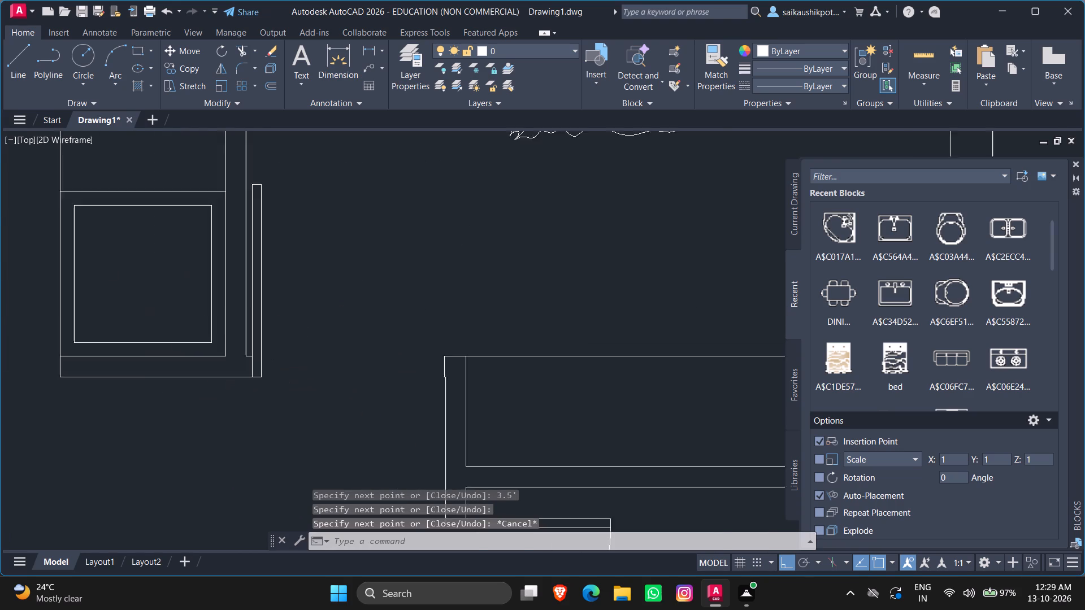
scroll(272, 384, "down", 1)
left_click(114, 58)
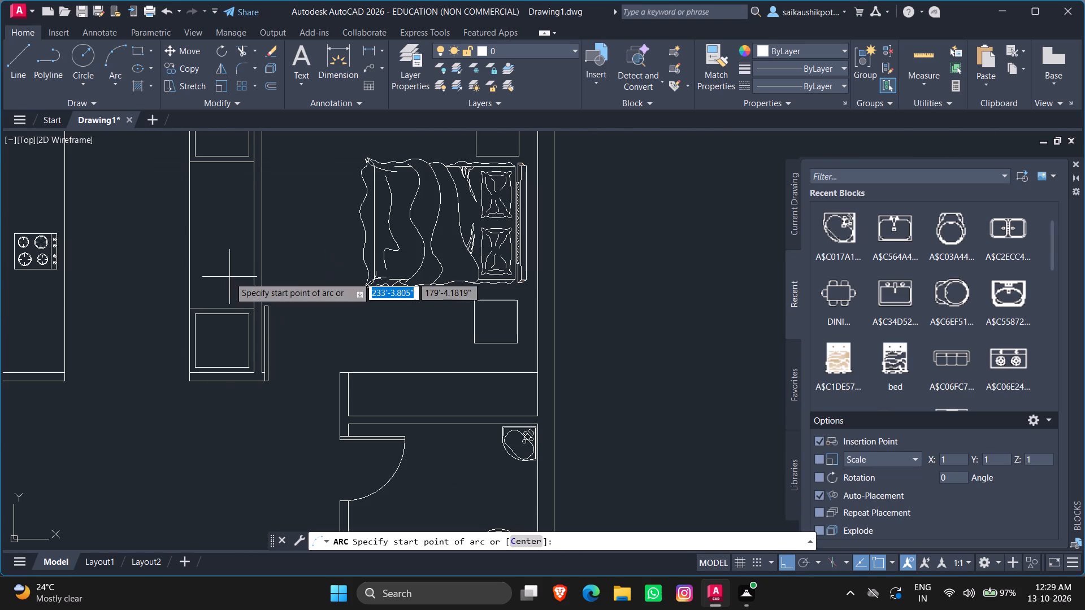
key("F8")
scroll(281, 313, "up", 2)
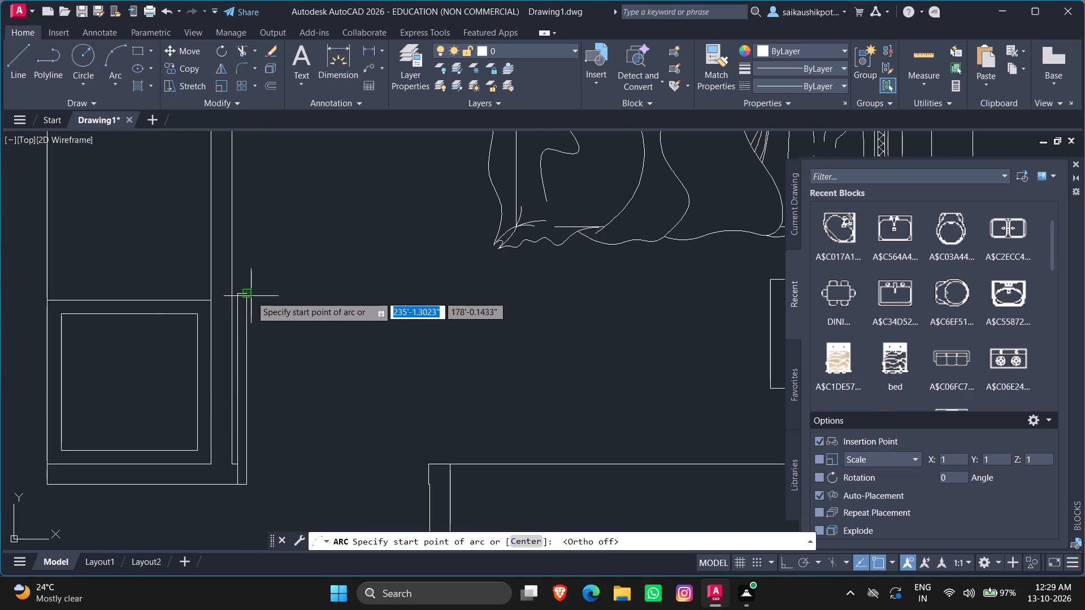
left_click(248, 293)
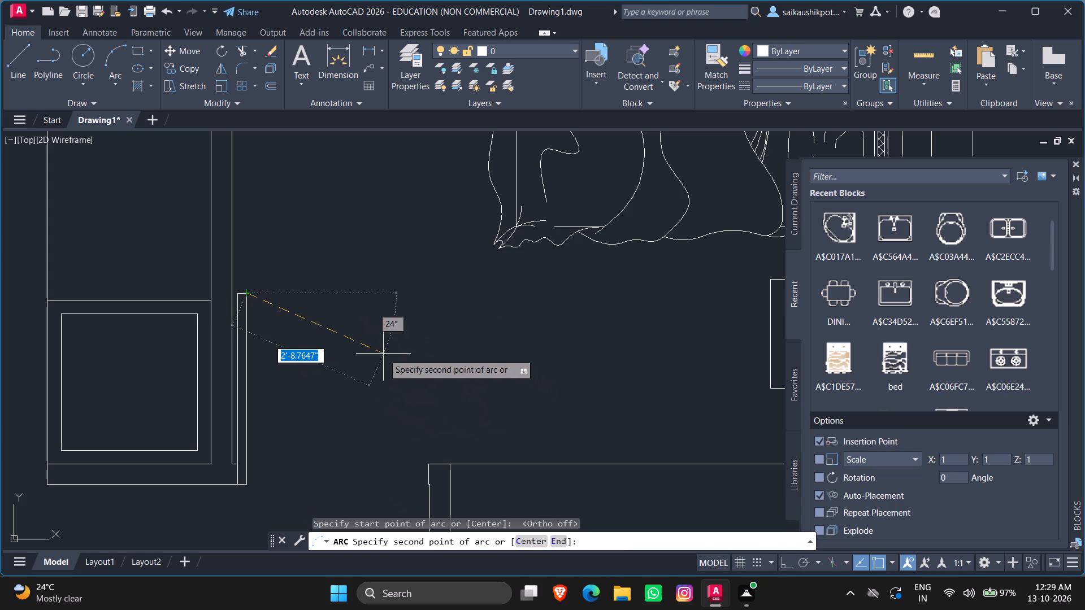
left_click(368, 348)
left_click(430, 486)
key("Escape")
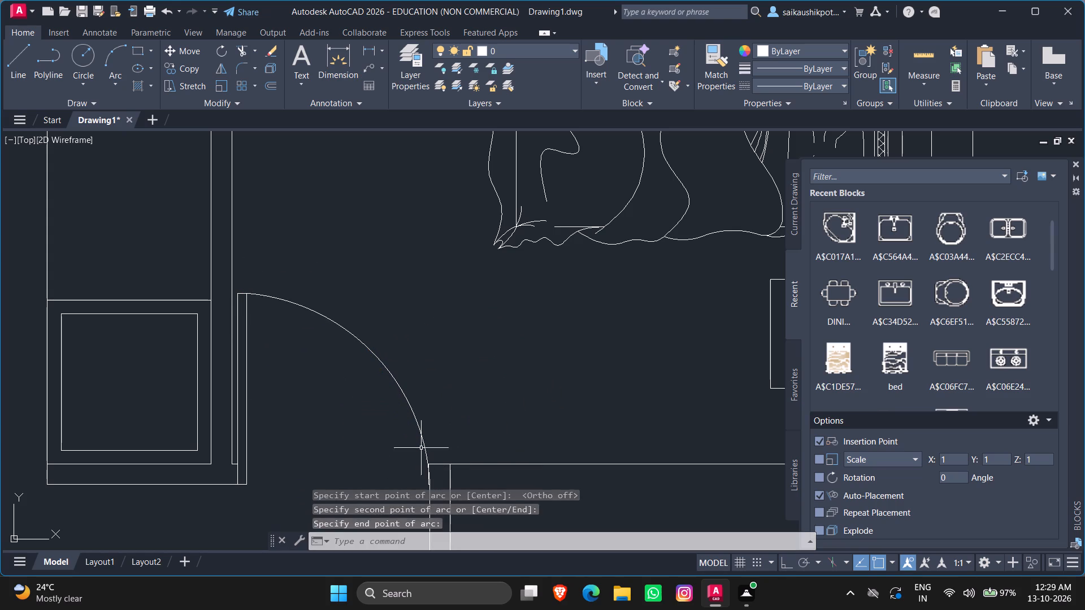
Stretch the midpoint of the upper-right bedroom door's swing arc slightly outward.
scroll(424, 367, "down", 1)
left_click(401, 356)
left_click(381, 369)
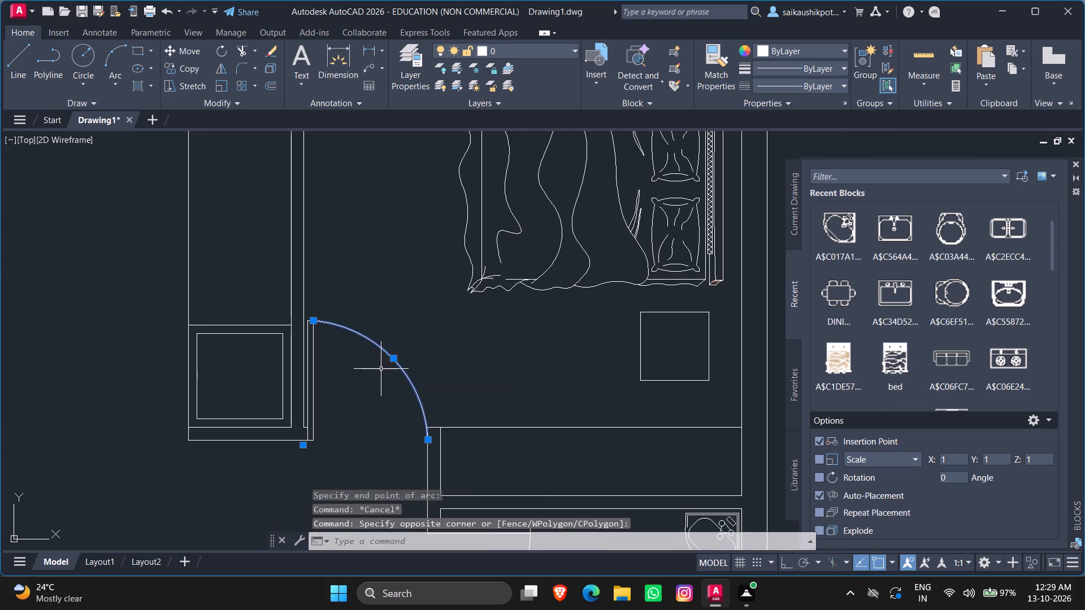
scroll(387, 362, "up", 2)
left_click(402, 356)
scroll(402, 356, "up", 2)
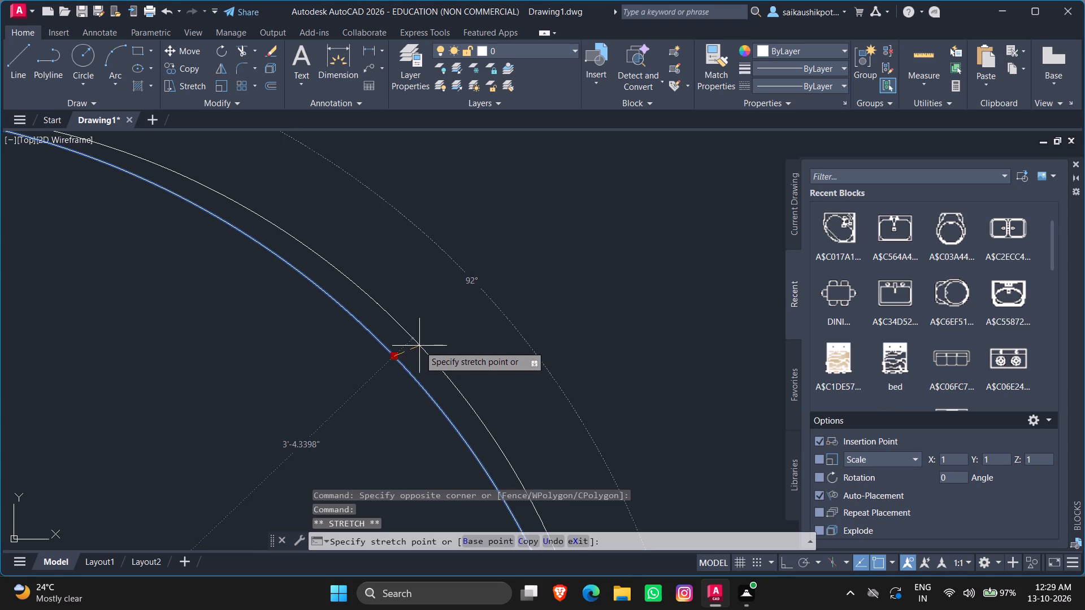
left_click(419, 346)
key("Escape")
With Ortho on, draw a horizontal jamb line across the stair lobby's right wall, just above its junction with the right unit's cross wall.
scroll(433, 350, "down", 6)
scroll(381, 367, "down", 1)
scroll(313, 368, "up", 1)
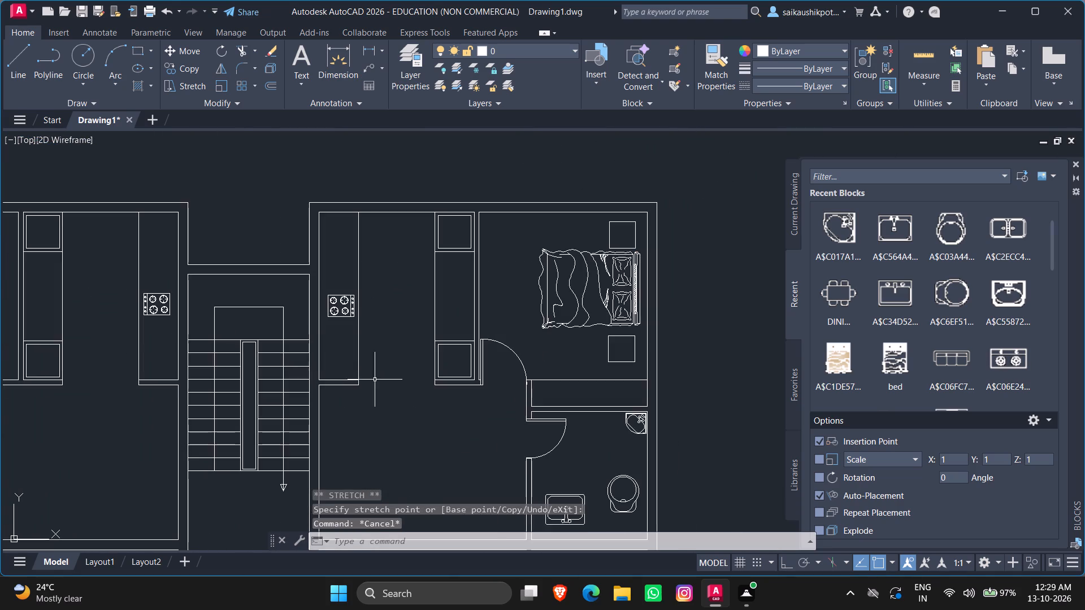
scroll(422, 348, "down", 3)
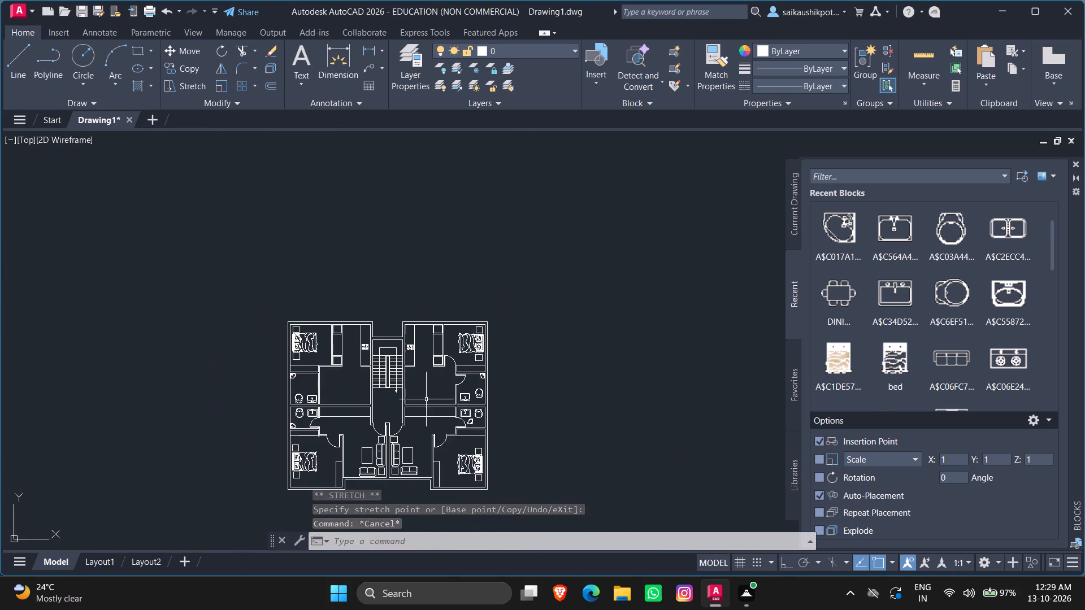
scroll(401, 408, "up", 6)
scroll(405, 376, "down", 1)
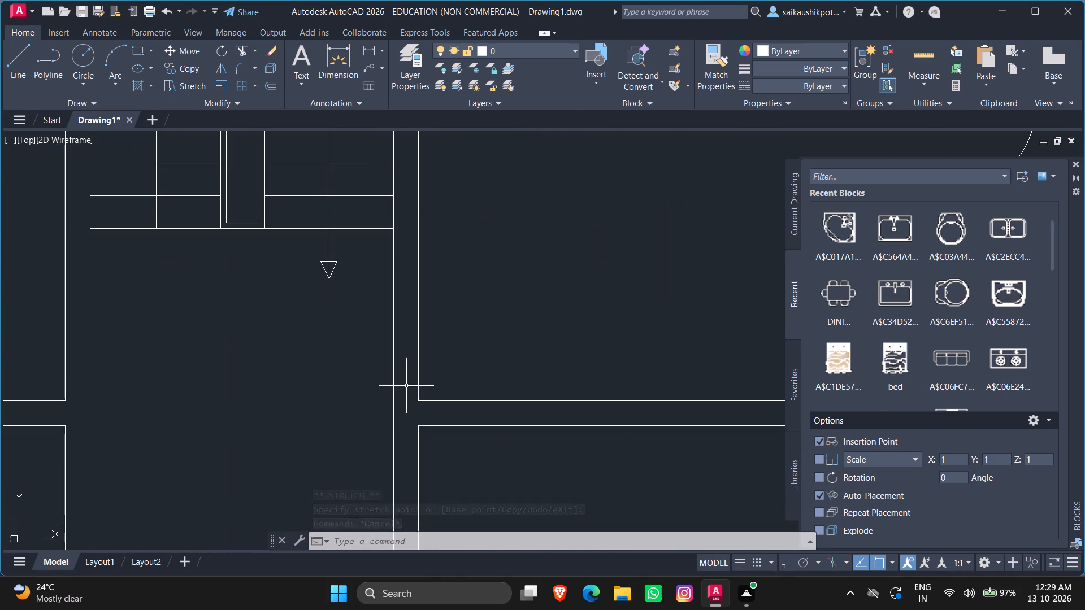
scroll(416, 382, "down", 2)
key("Escape")
scroll(413, 386, "up", 1)
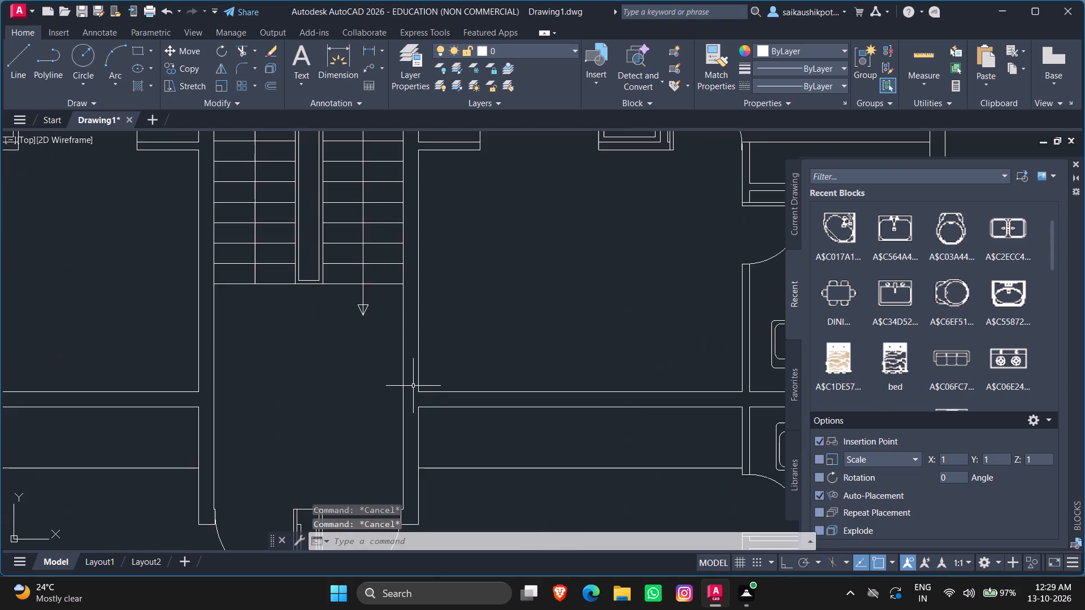
key("Escape")
key("Escape")
scroll(413, 386, "up", 1)
key("Escape")
key("Escape")
key("Escape")
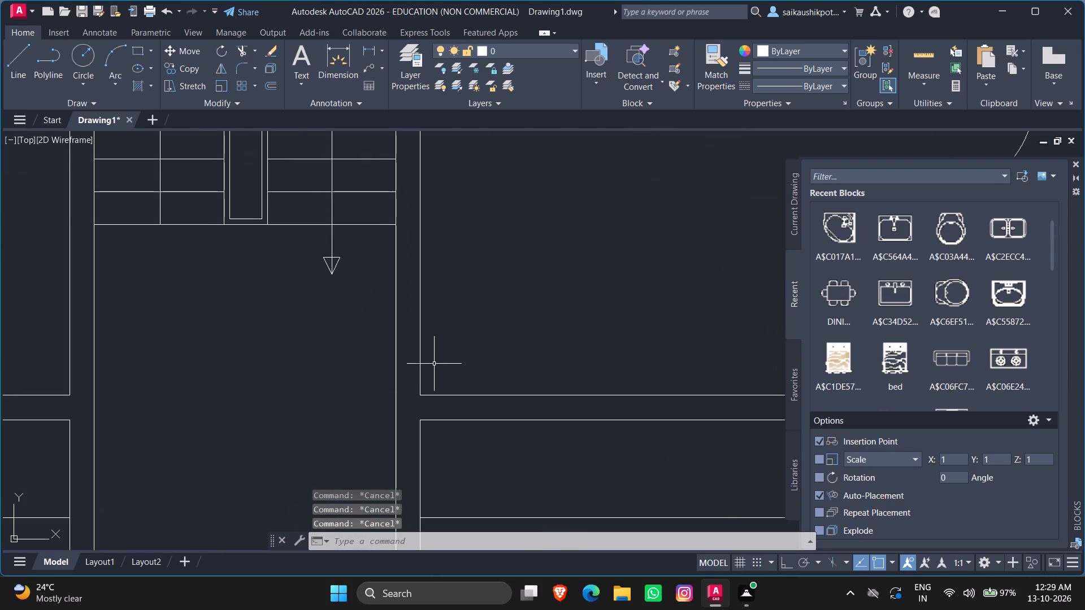
key("l")
key("Return")
scroll(362, 385, "up", 2)
scroll(364, 385, "down", 4)
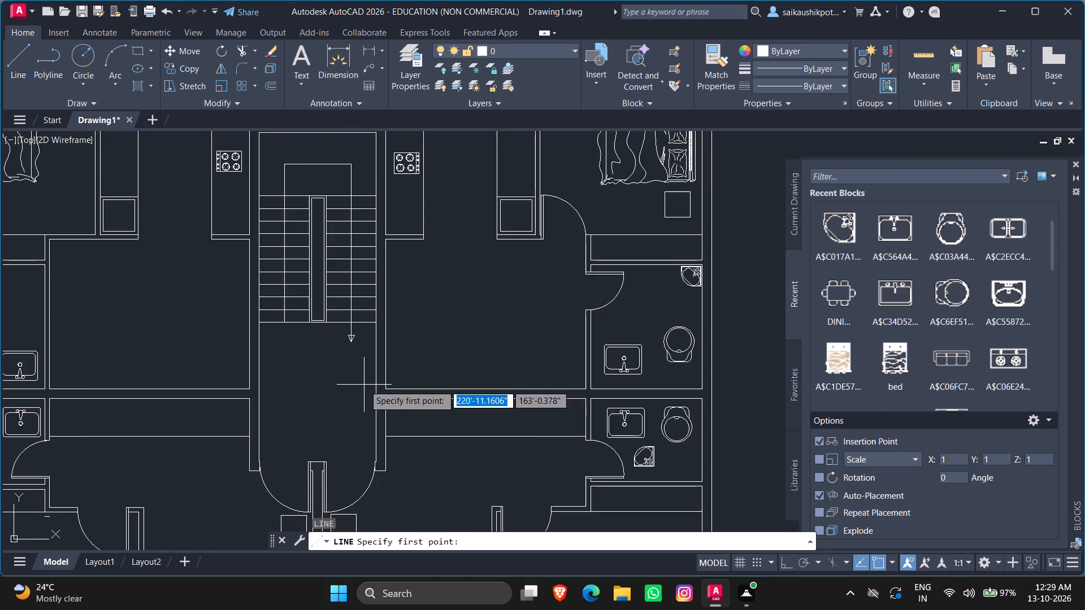
scroll(361, 391, "down", 1)
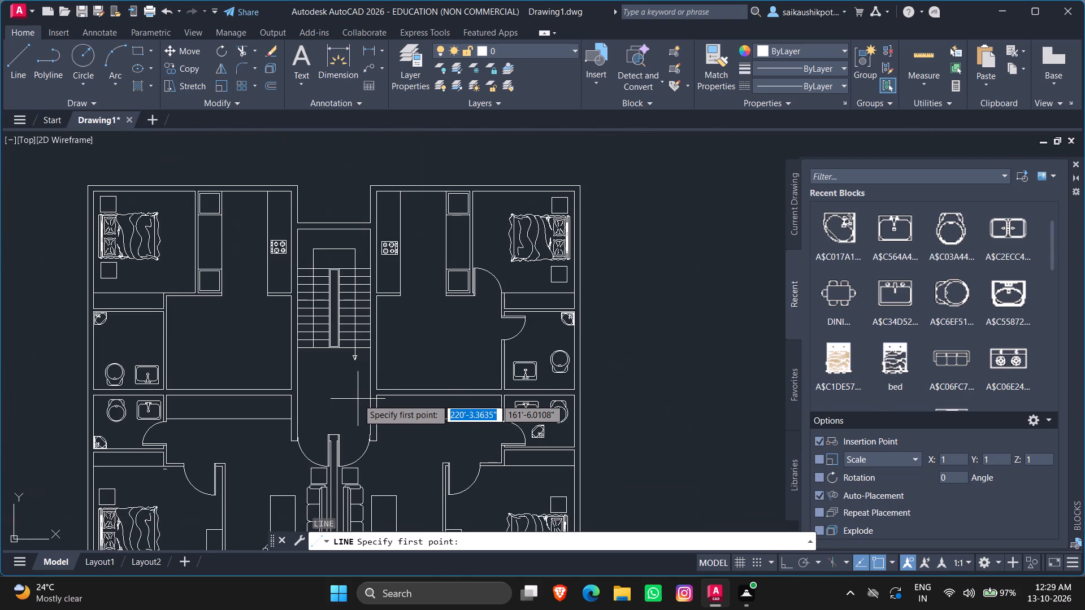
scroll(363, 397, "up", 5)
scroll(442, 316, "down", 3)
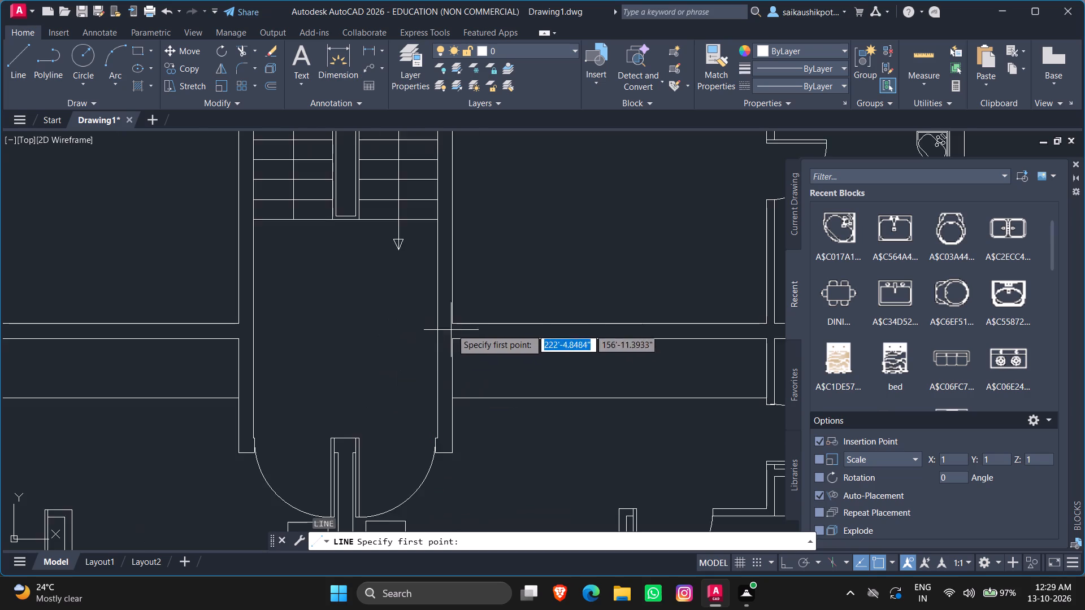
scroll(455, 322, "up", 4)
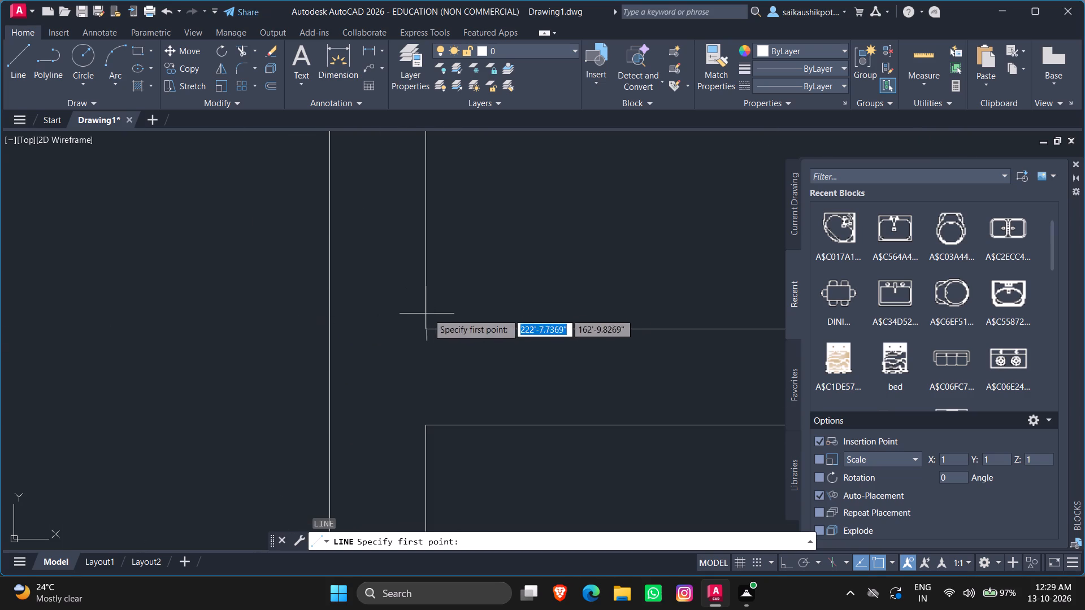
left_click(441, 306)
key("F8")
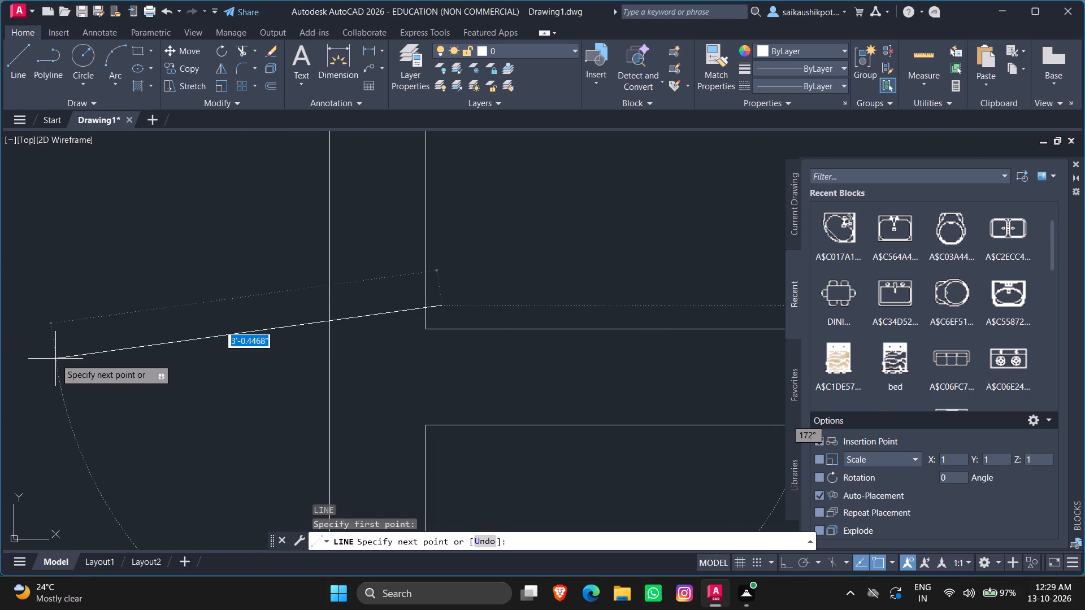
left_click(77, 330)
key("Escape")
Trim the right lobby wall's jamb line so that it spans only between the two wall faces.
type("TR")
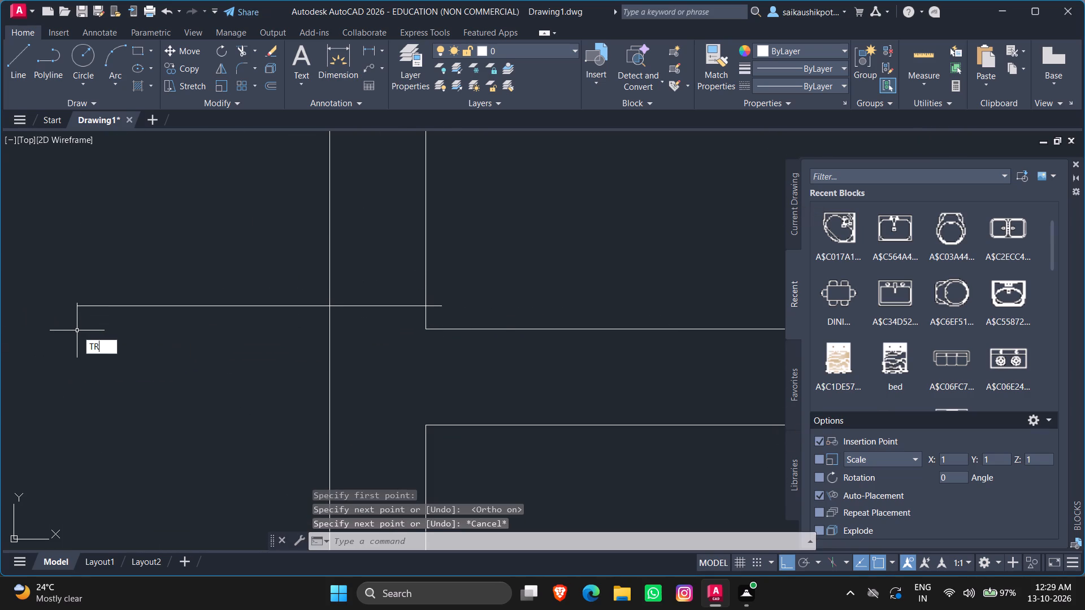
key("Return")
key("Return")
left_click_drag(180, 282, 176, 347)
left_click_drag(177, 351, 181, 357)
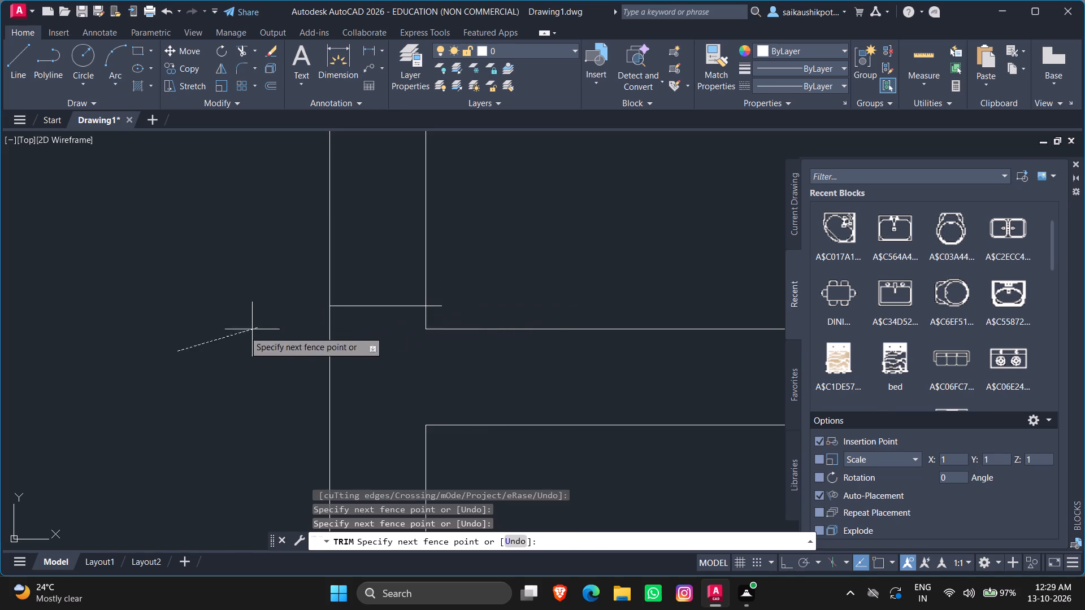
left_click(214, 331)
left_click(433, 306)
key("Escape")
key("Escape")
key("Escape")
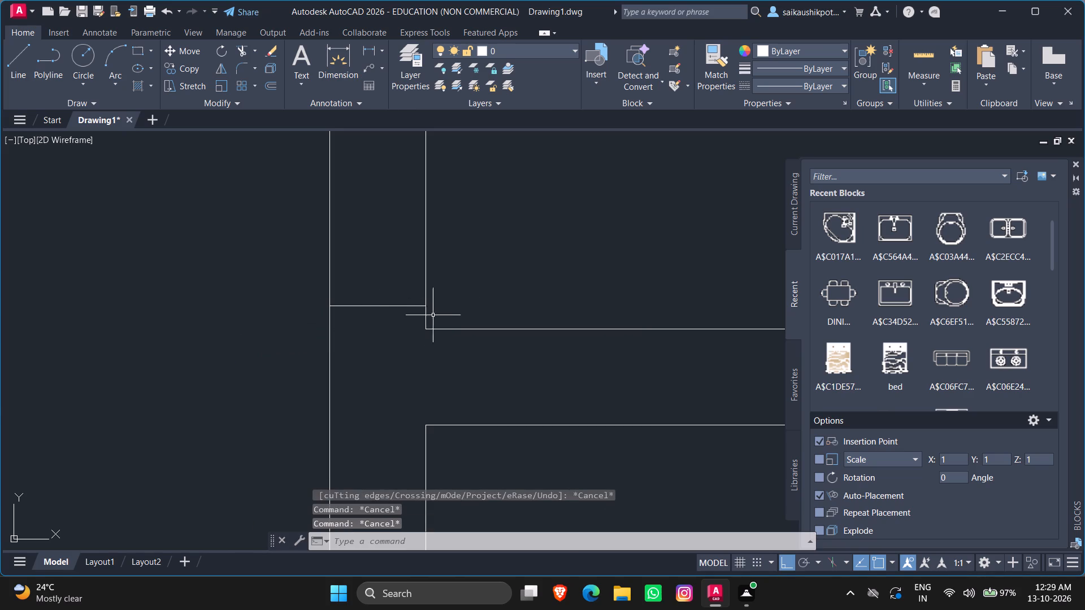
Offset the right lobby wall's jamb line 4' upward to mark the other side of the entrance.
scroll(406, 320, "down", 4)
key("o")
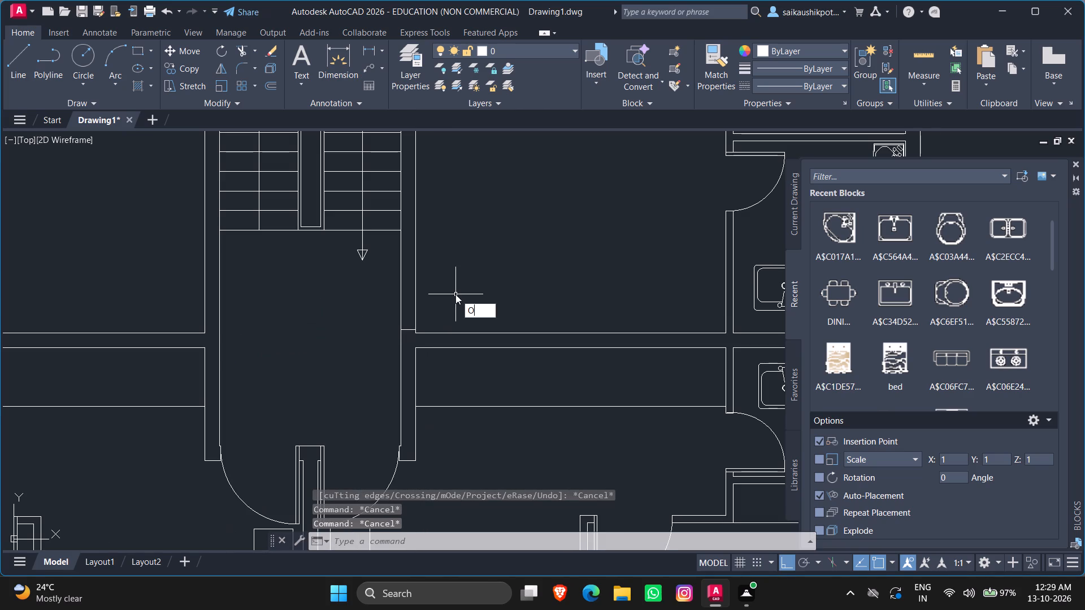
key("Return")
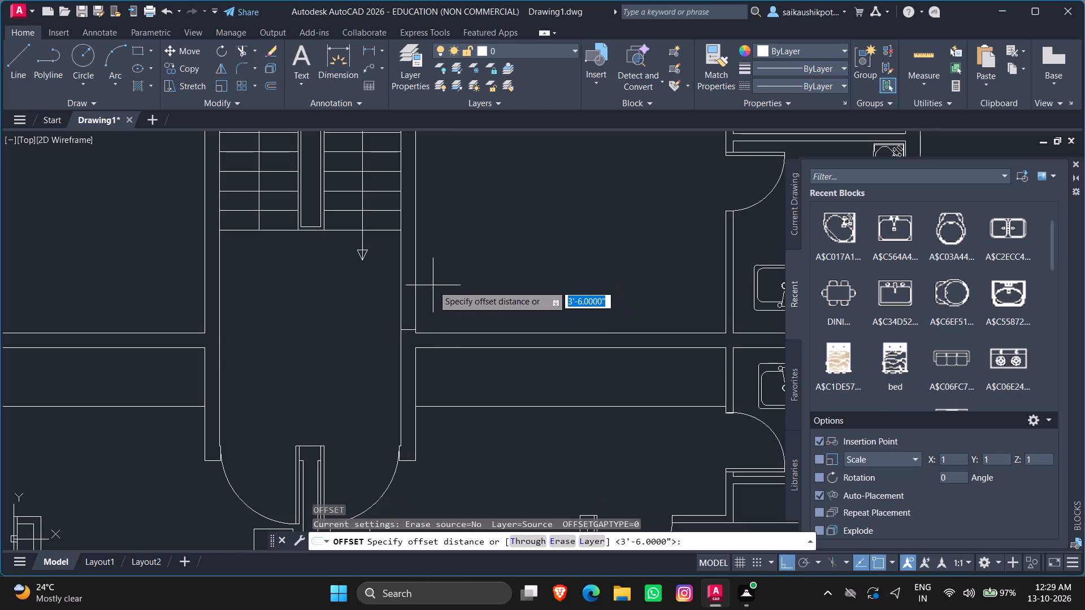
type("4'")
key("Return")
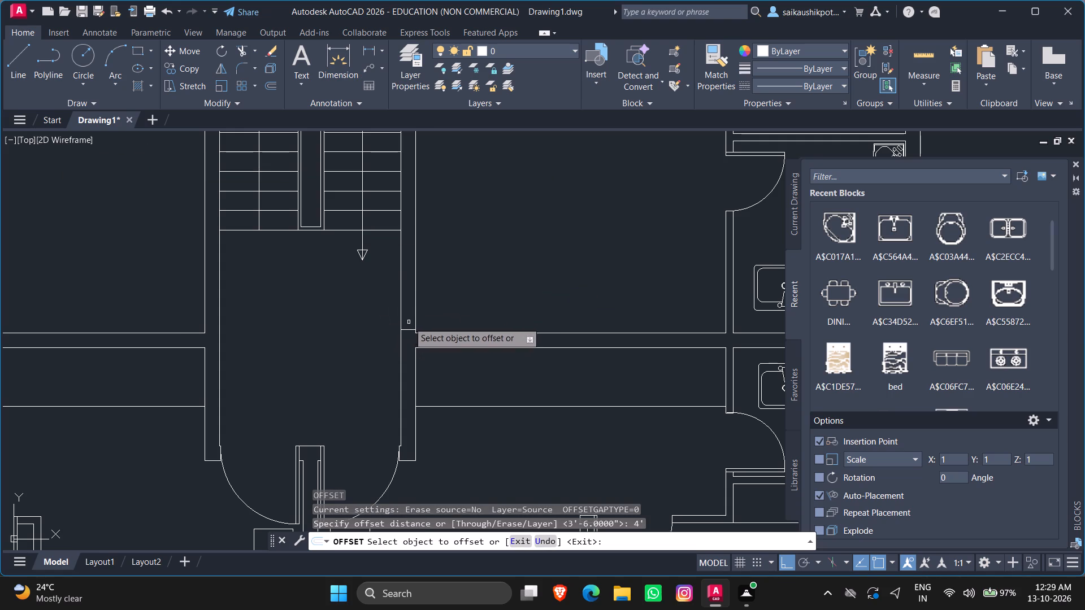
left_click(407, 329)
left_click(446, 264)
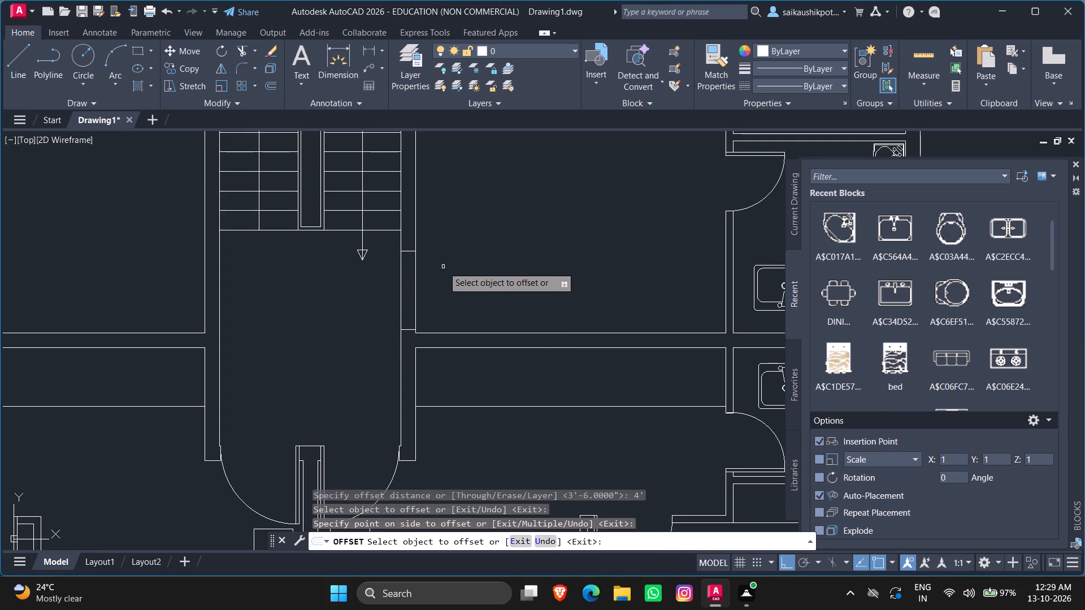
key("Escape")
key("Escape")
Trim both faces of the stair lobby's right wall between the jamb lines to open the entrance.
type("TR")
key("Return")
key("Return")
left_click_drag(379, 282, 404, 281)
left_click(501, 287)
left_click(374, 285)
key("Escape")
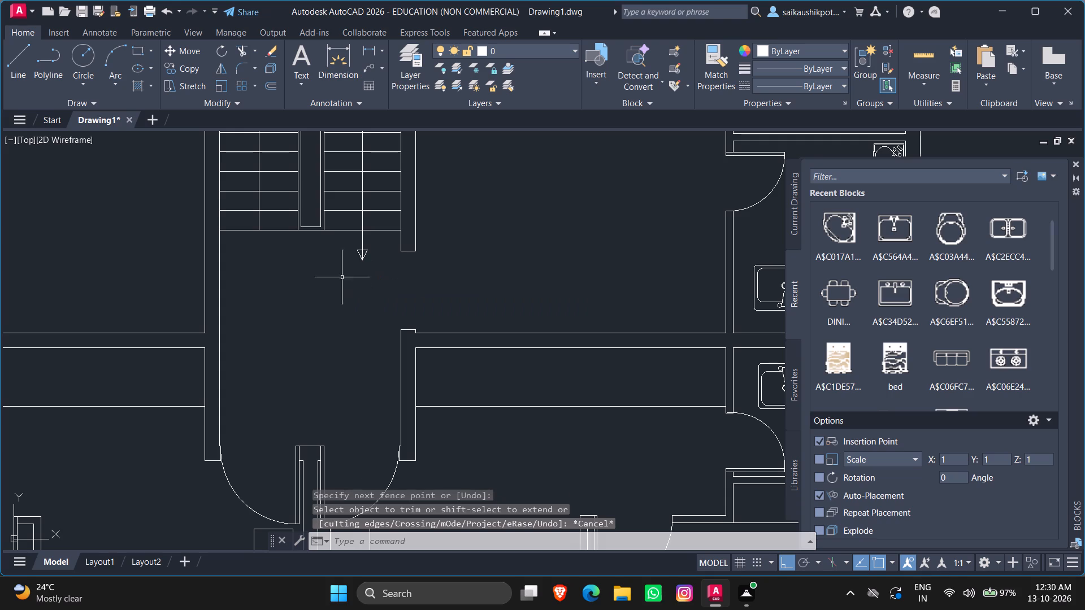
Draw a horizontal jamb line across the stair lobby's left wall, just above its junction with the left unit's cross wall.
key("l")
key("Return")
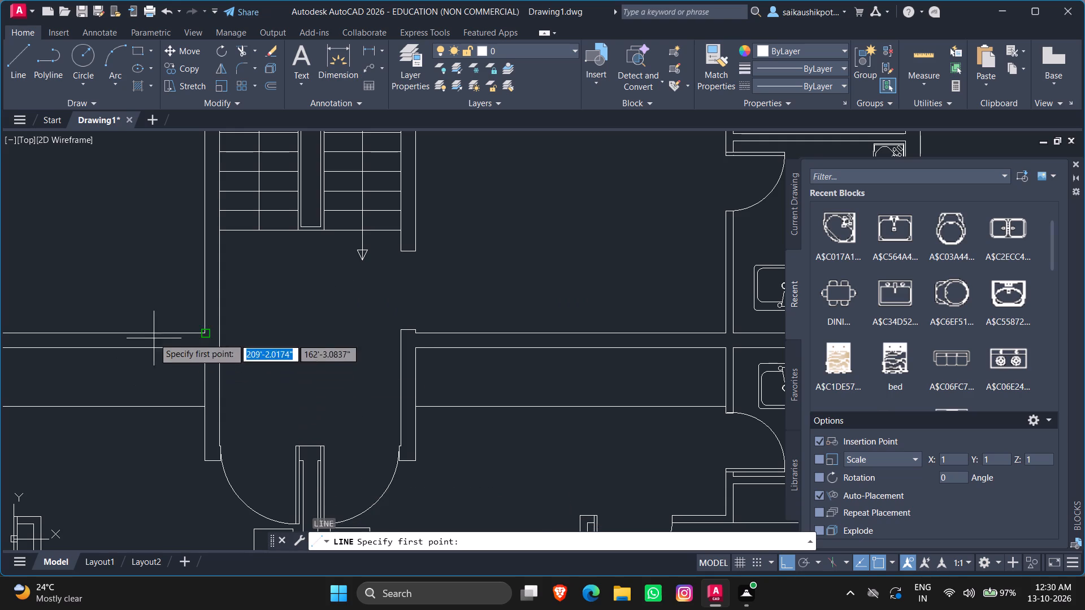
scroll(158, 335, "up", 3)
left_click(329, 311)
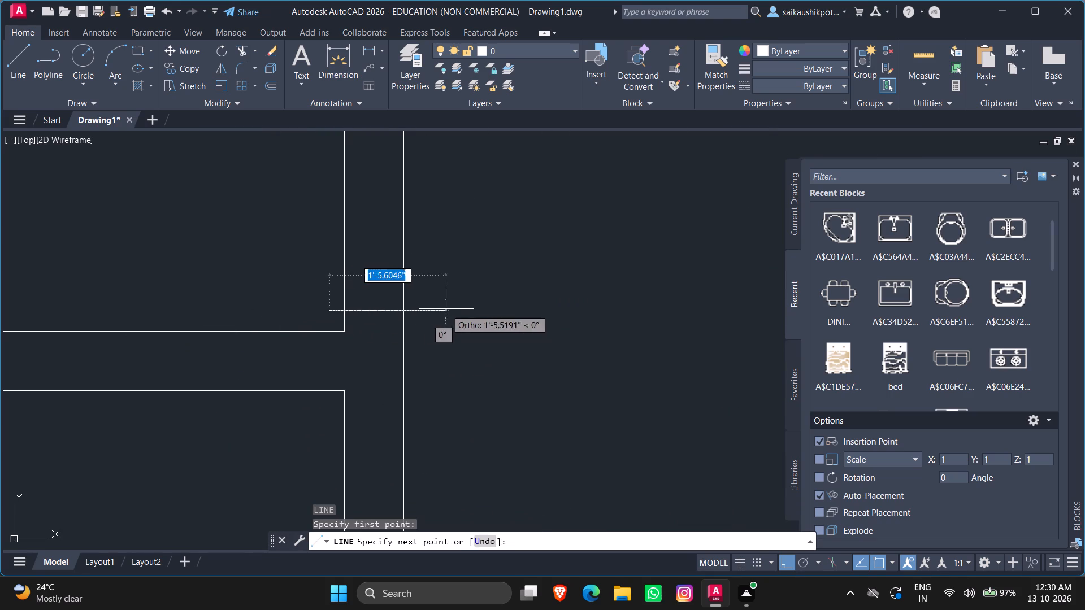
left_click(446, 309)
key("Escape")
Trim the left lobby wall's jamb line so that it spans only between the two wall faces.
type("TR")
key("Return")
key("Return")
left_click(445, 338)
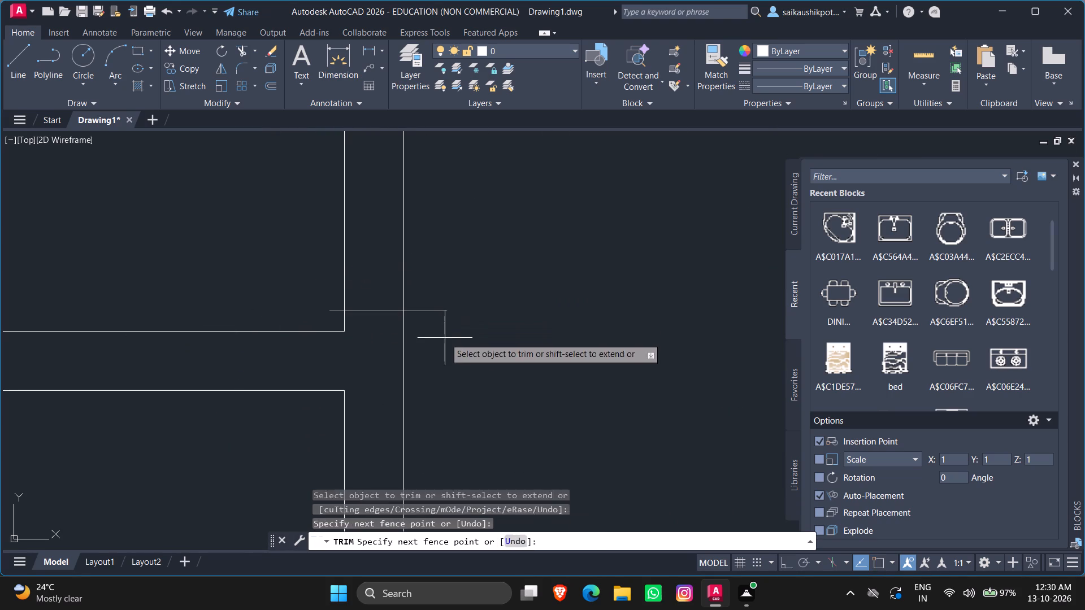
left_click(435, 303)
left_click(332, 319)
left_click(335, 303)
key("Escape")
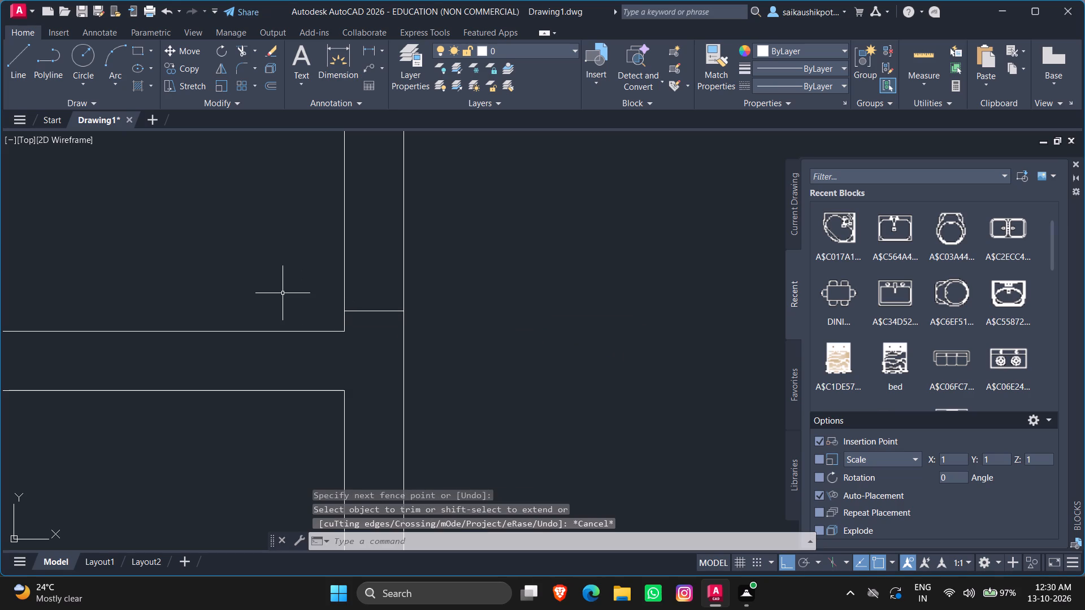
Offset the left lobby wall's jamb line 4' upward to mark the other side of the entrance.
key("o")
key("Return")
type("4'")
key("Return")
scroll(409, 436, "down", 3)
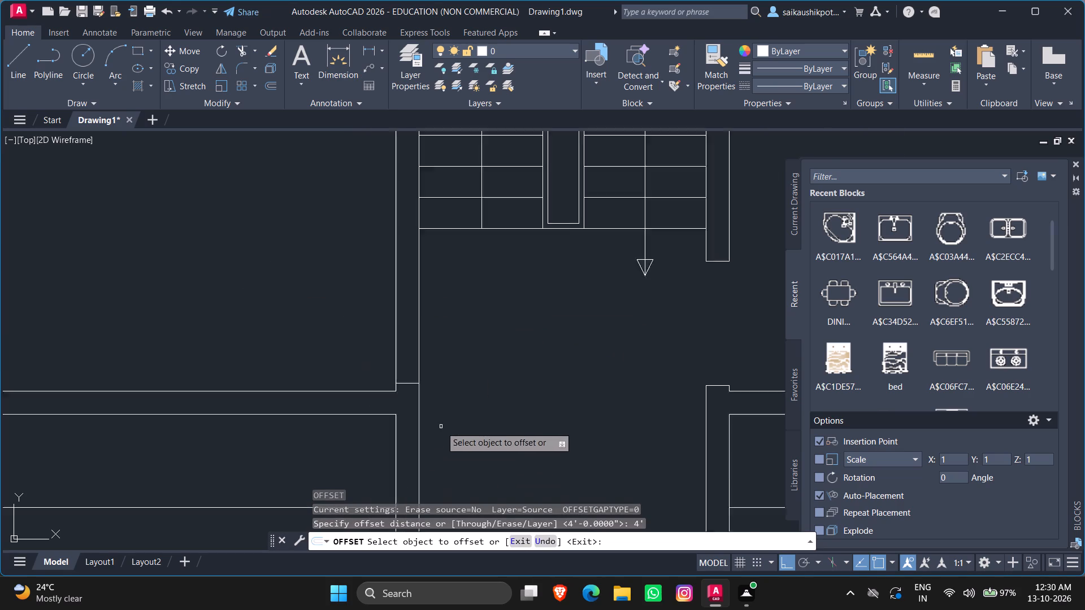
scroll(441, 426, "down", 1)
scroll(425, 379, "up", 3)
scroll(433, 457, "down", 2)
left_click(428, 470)
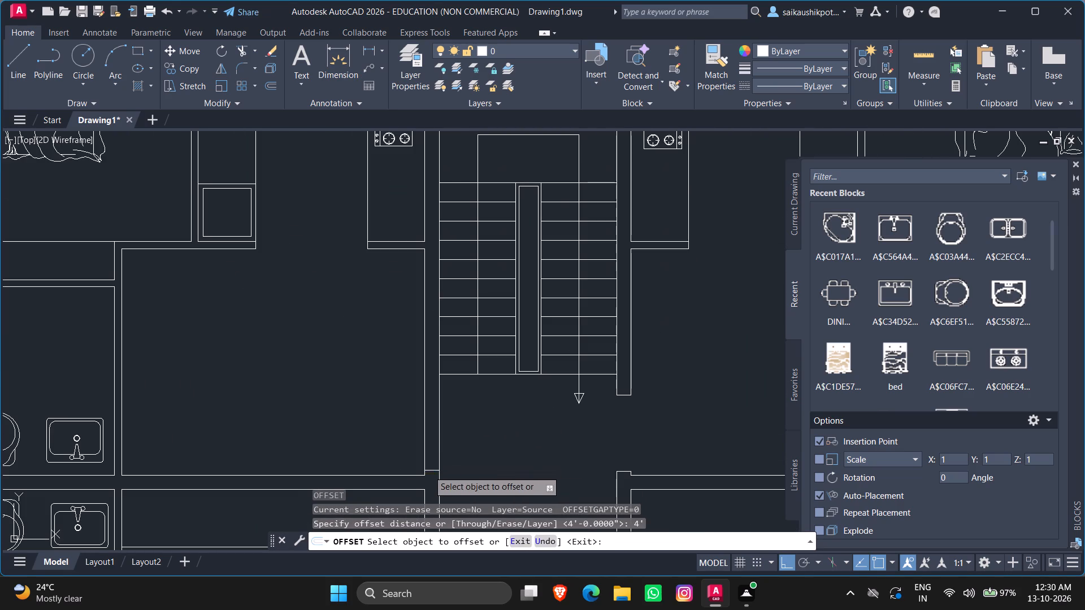
left_click(479, 406)
key("Escape")
key("Escape")
Trim both faces of the stair lobby's left wall between the jamb lines to open the entrance.
type("TR")
key("Return")
key("Return")
left_click(390, 431)
left_click(450, 426)
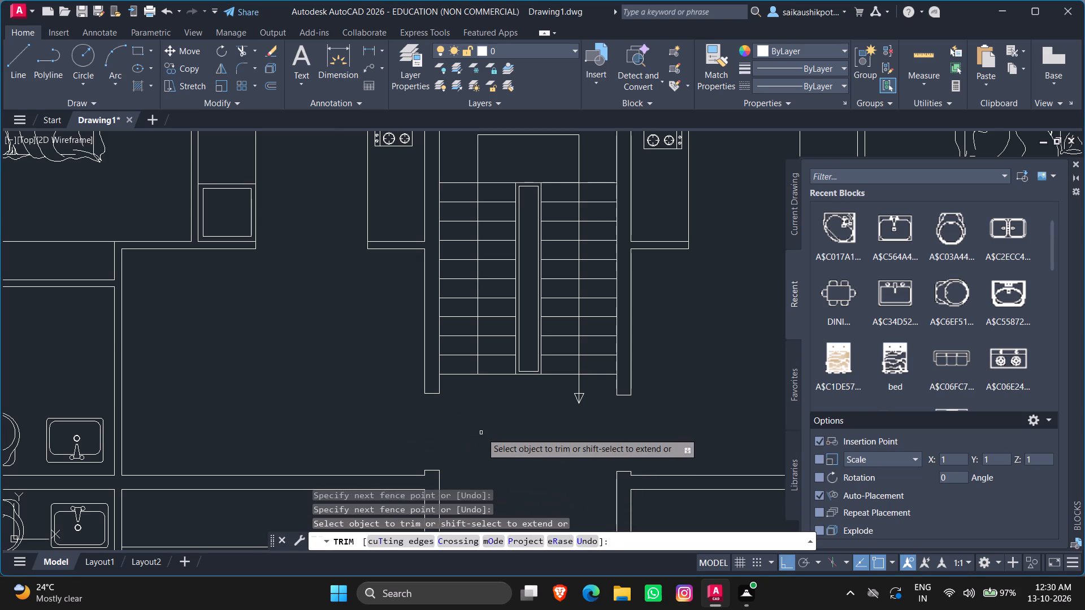
scroll(481, 433, "down", 3)
key("Escape")
key("Escape")
key("Escape")
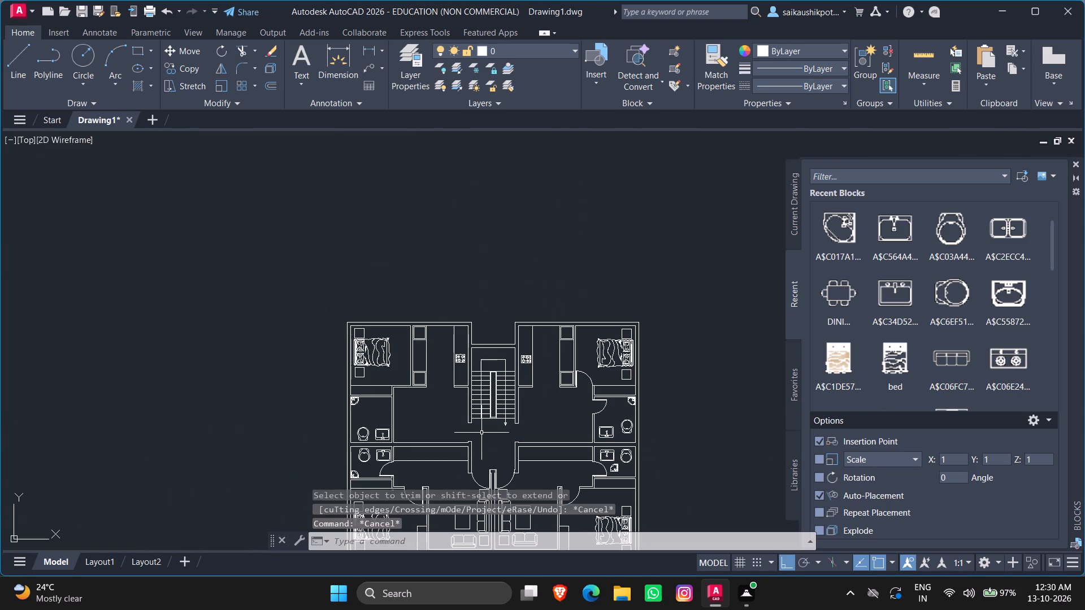
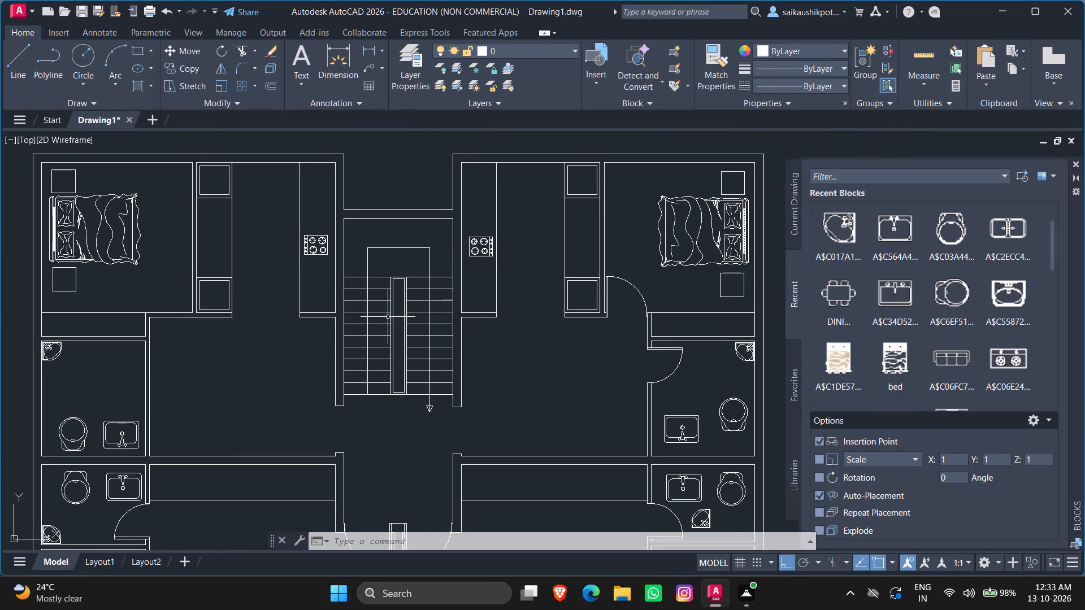
Draw a 4' by 2" door leaf from the lobby-side corner of the left entrance's lower jamb, extending horizontally into the left unit.
scroll(411, 311, "down", 2)
scroll(328, 370, "up", 2)
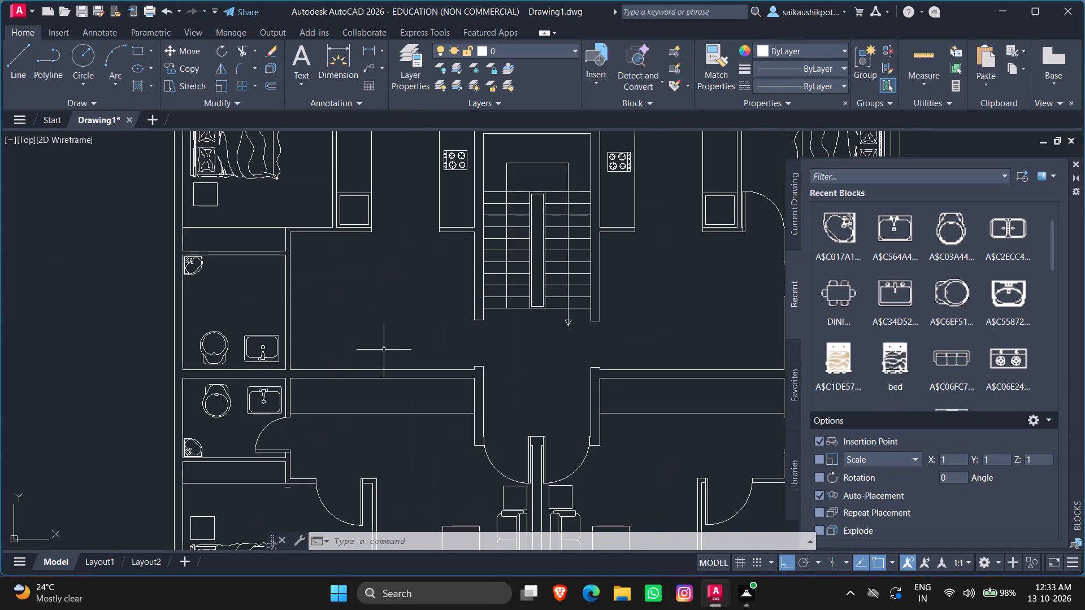
scroll(507, 365, "up", 1)
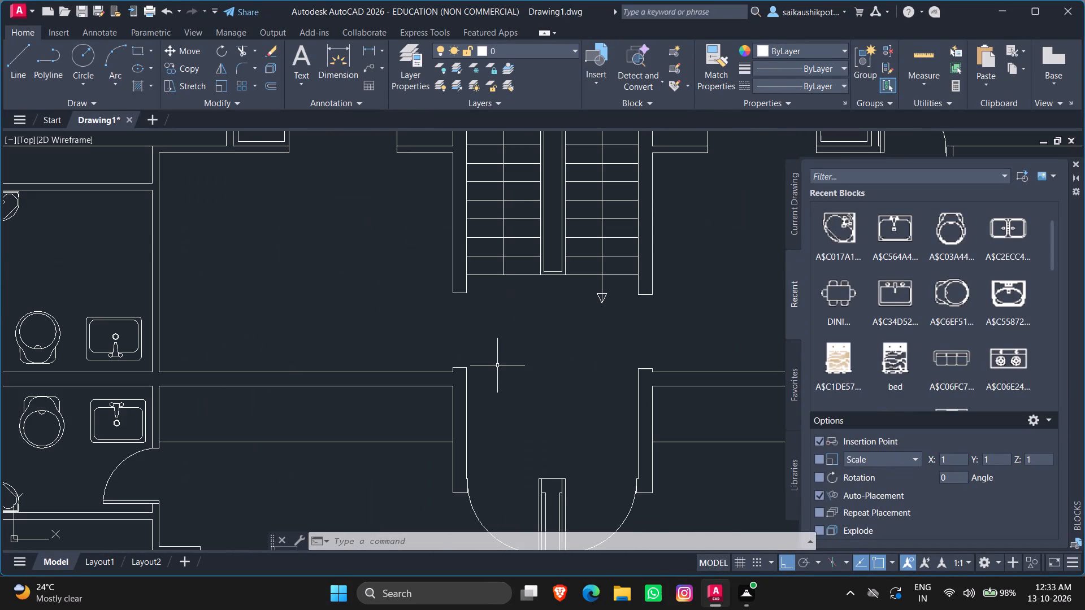
key("l")
key("Return")
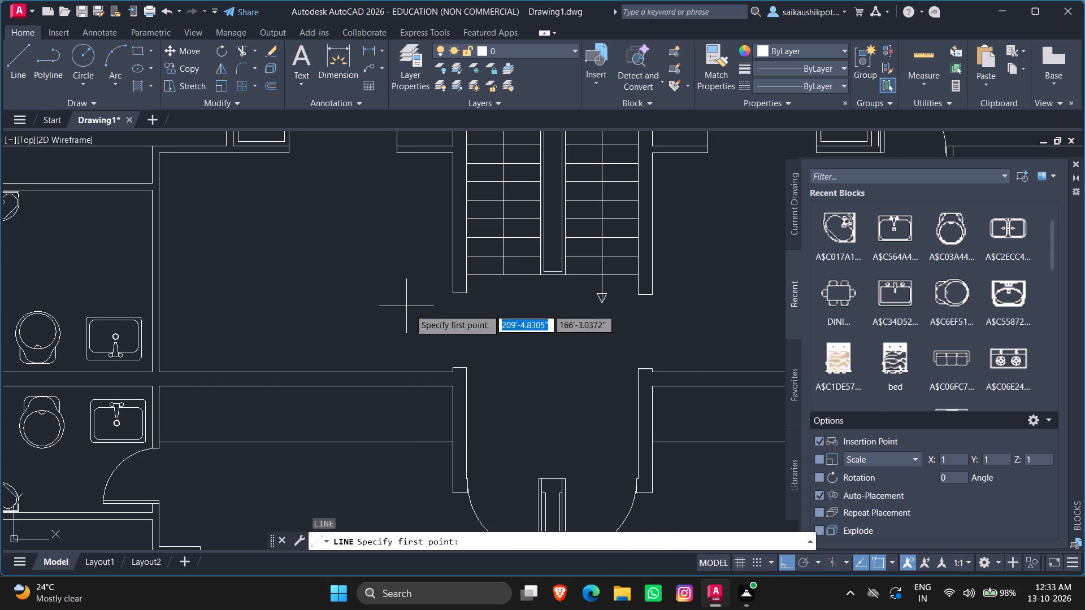
scroll(489, 374, "up", 2)
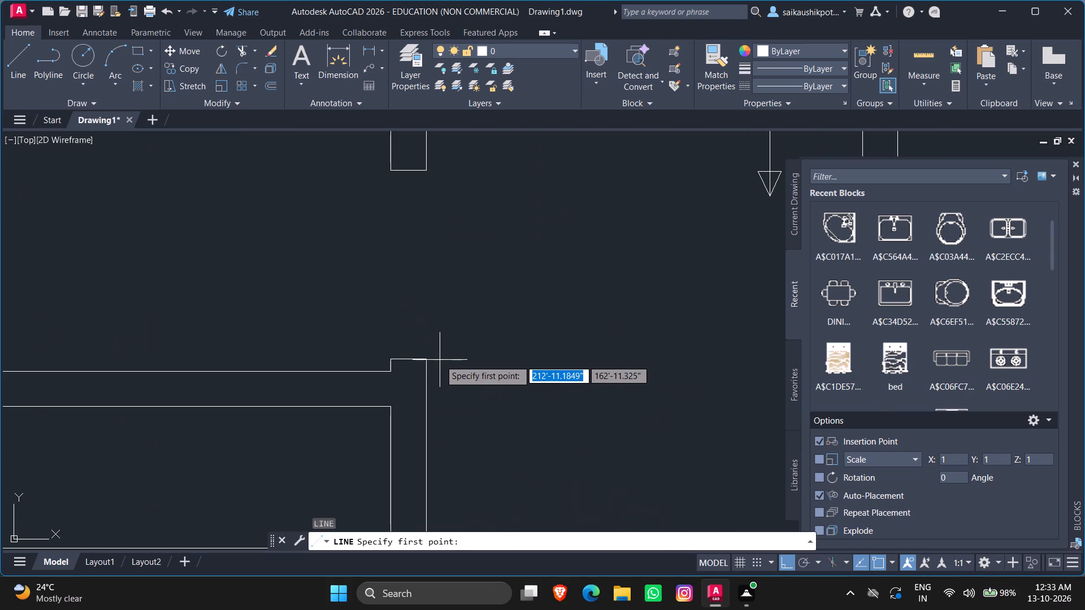
left_click_drag(424, 363, 401, 360)
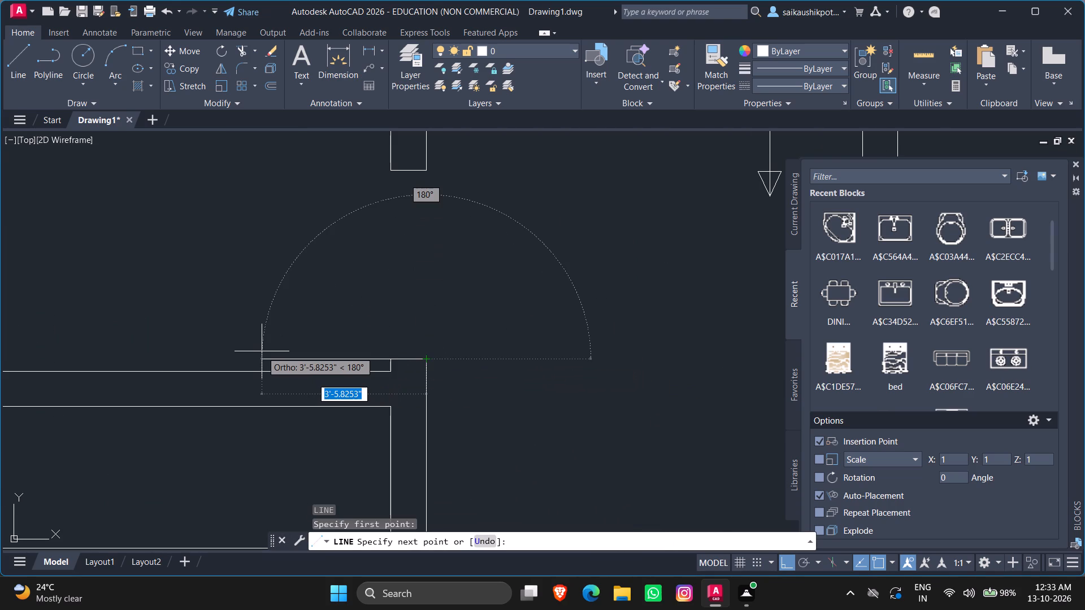
type("4'")
key("Return")
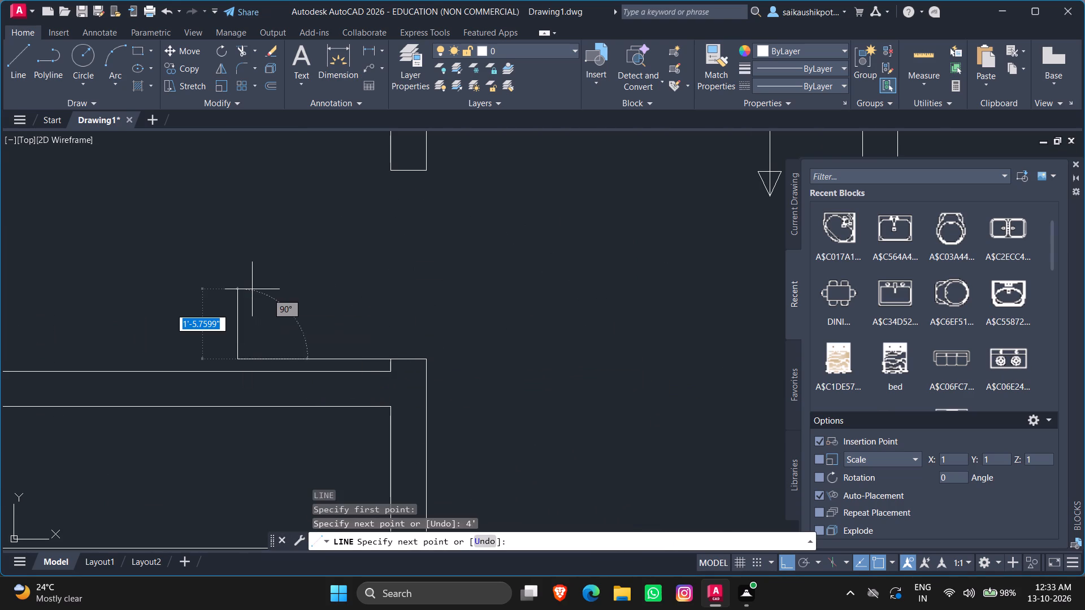
type("2\"")
key("Return")
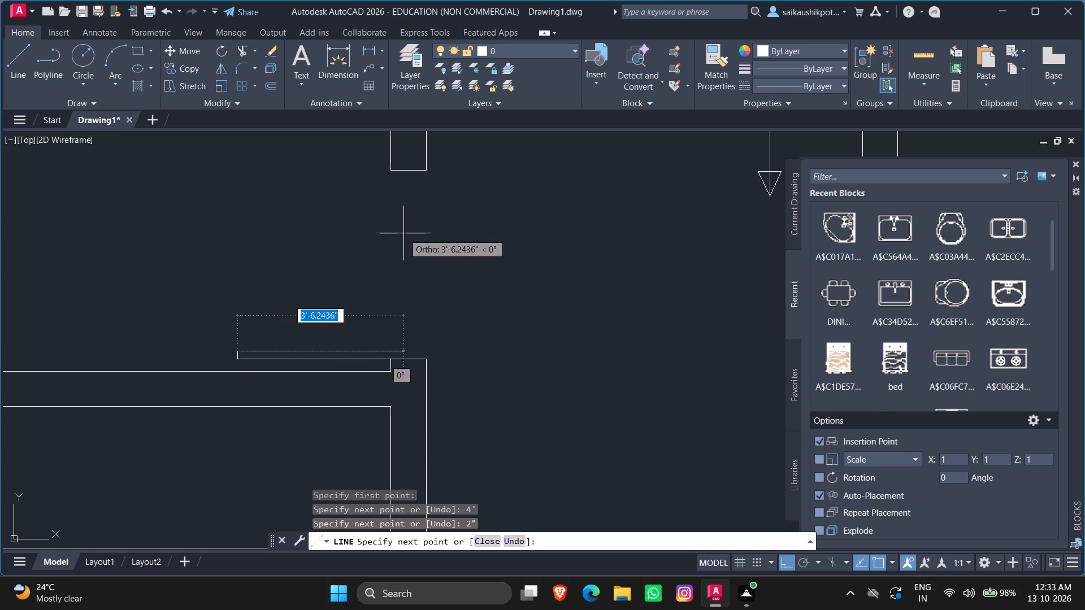
type("4'")
key("Return")
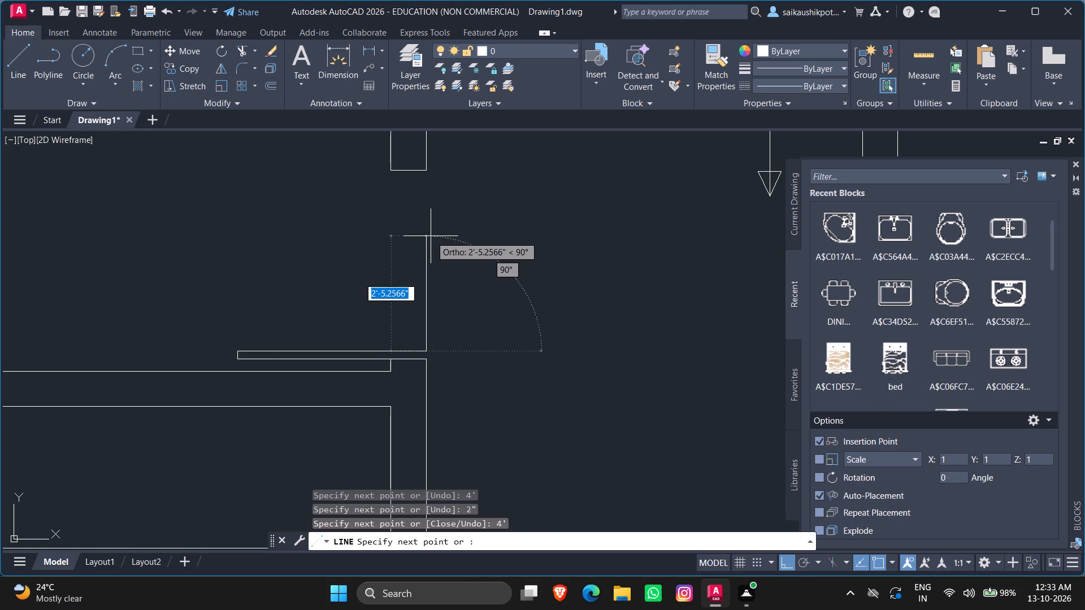
scroll(413, 386, "up", 4)
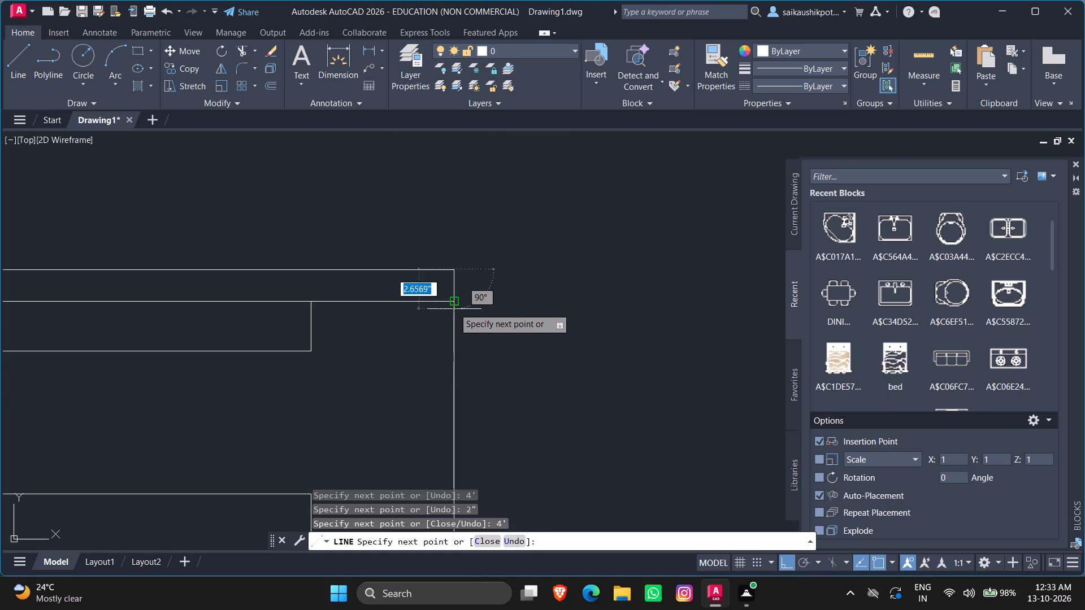
left_click(453, 300)
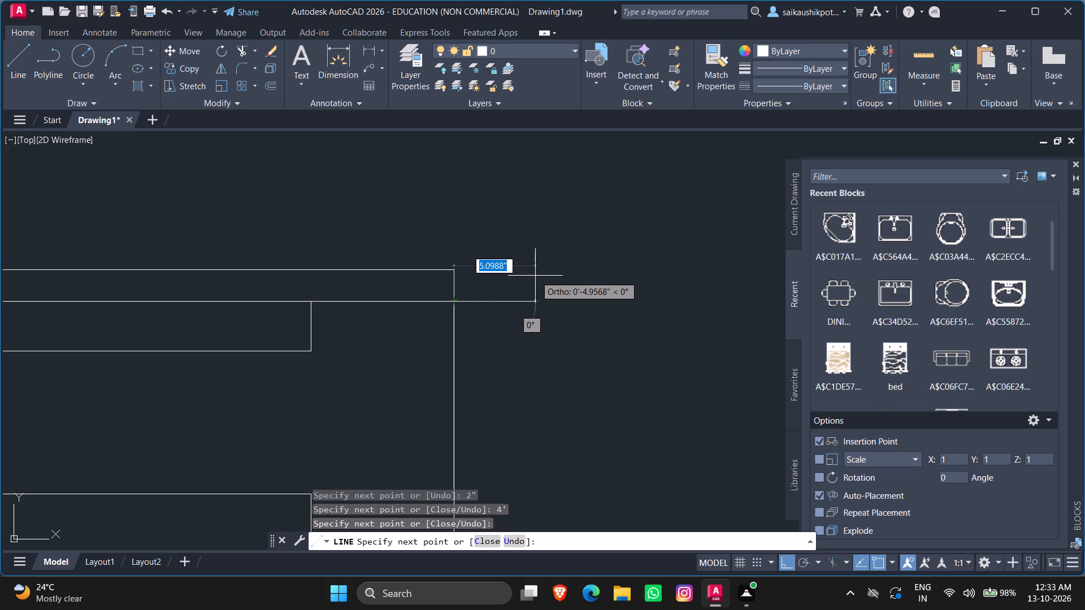
key("Escape")
key("Escape")
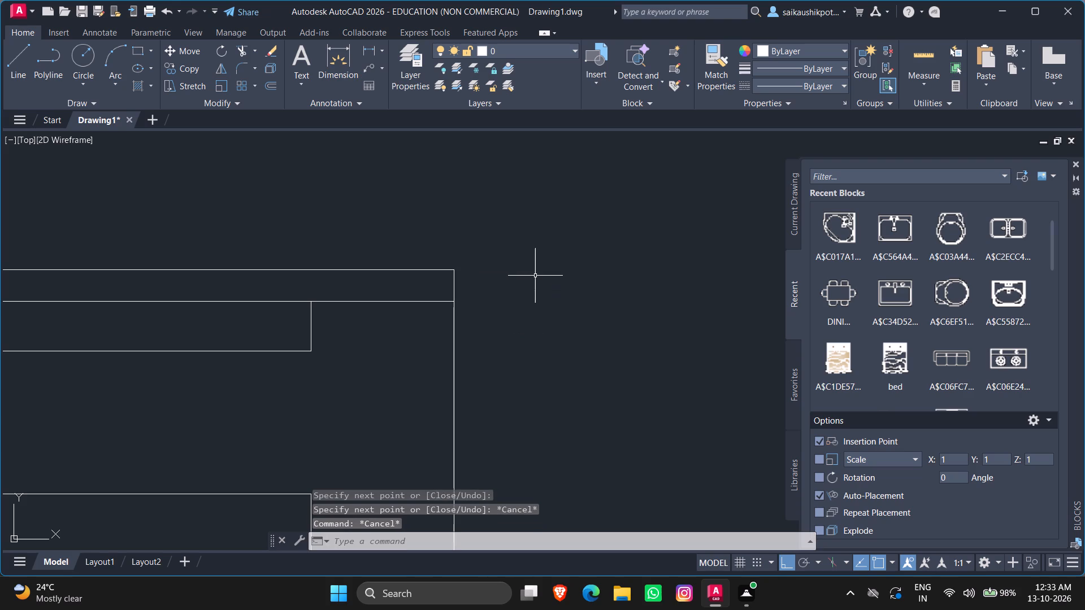
Draw a three-point swing arc from the left entrance leaf's free end to the lobby-side corner of the upper jamb.
scroll(563, 310, "down", 5)
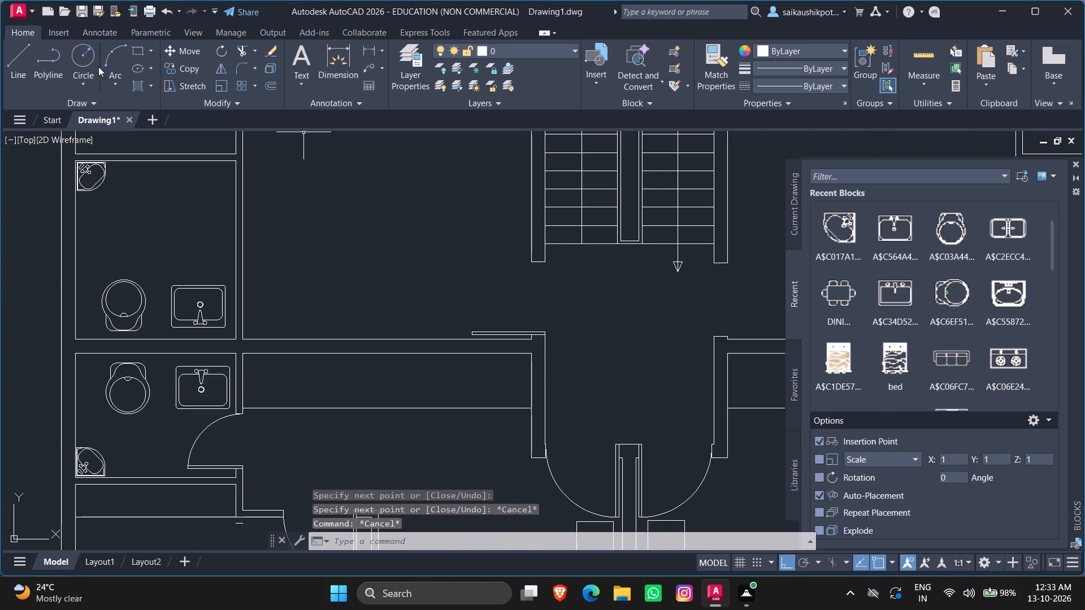
left_click(114, 52)
scroll(471, 325, "up", 2)
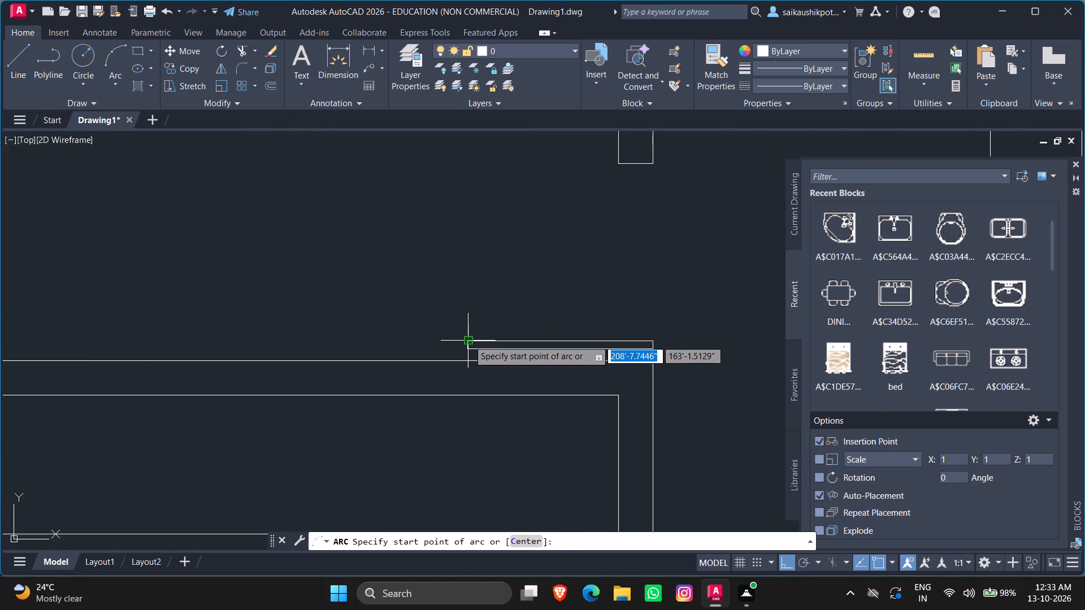
left_click(468, 340)
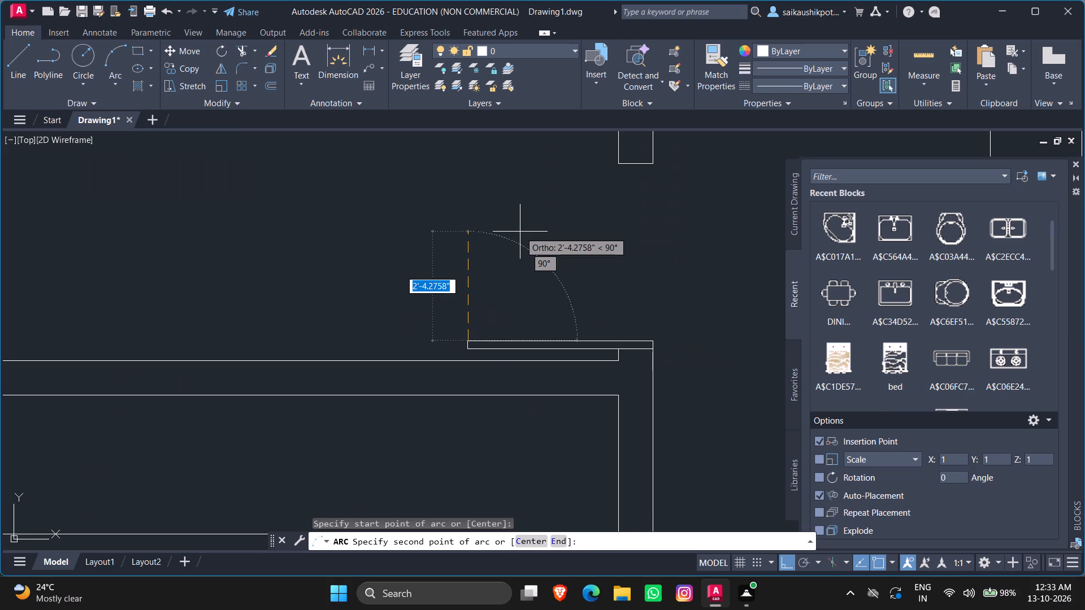
key("F8")
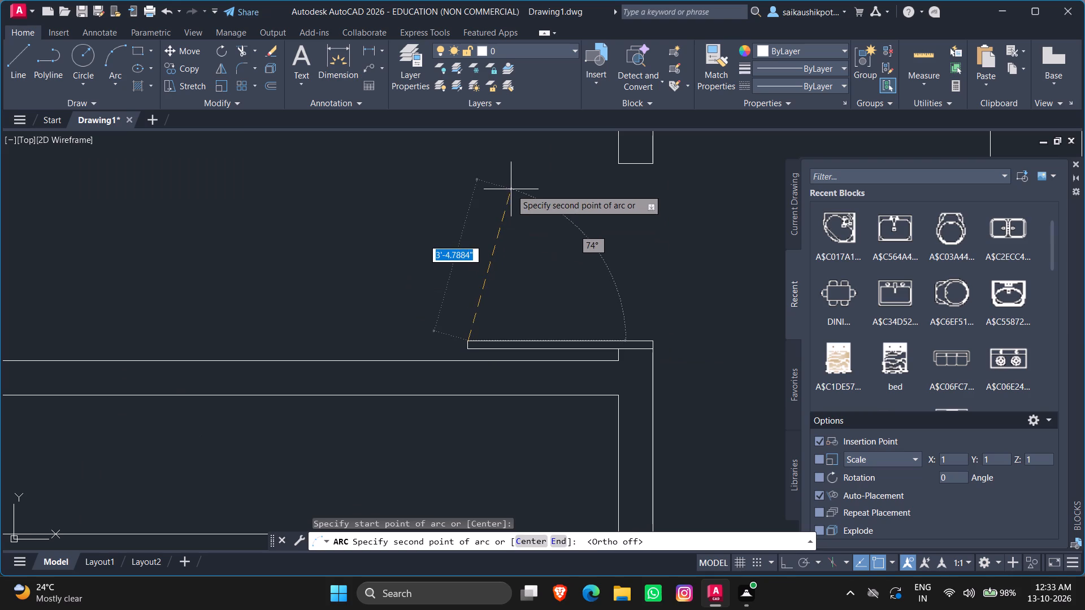
left_click(510, 197)
left_click(654, 163)
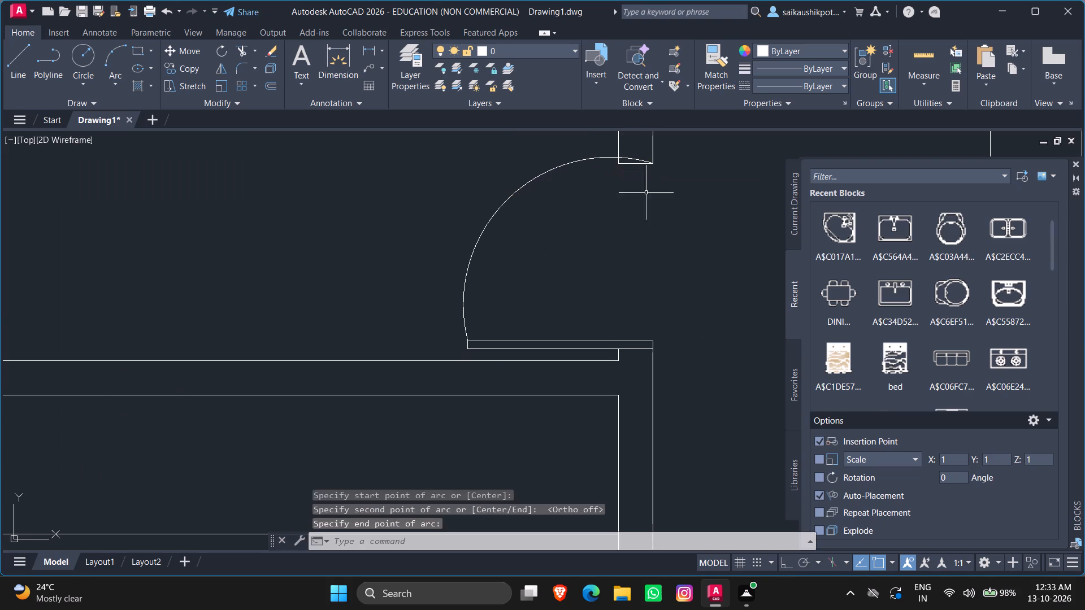
Stretch the midpoint of the left entrance's swing arc slightly inward so it follows a quarter-circle door swing.
scroll(624, 231, "up", 1)
scroll(562, 276, "down", 3)
left_click(502, 265)
left_click(550, 278)
left_click_drag(548, 277, 541, 273)
left_click(541, 273)
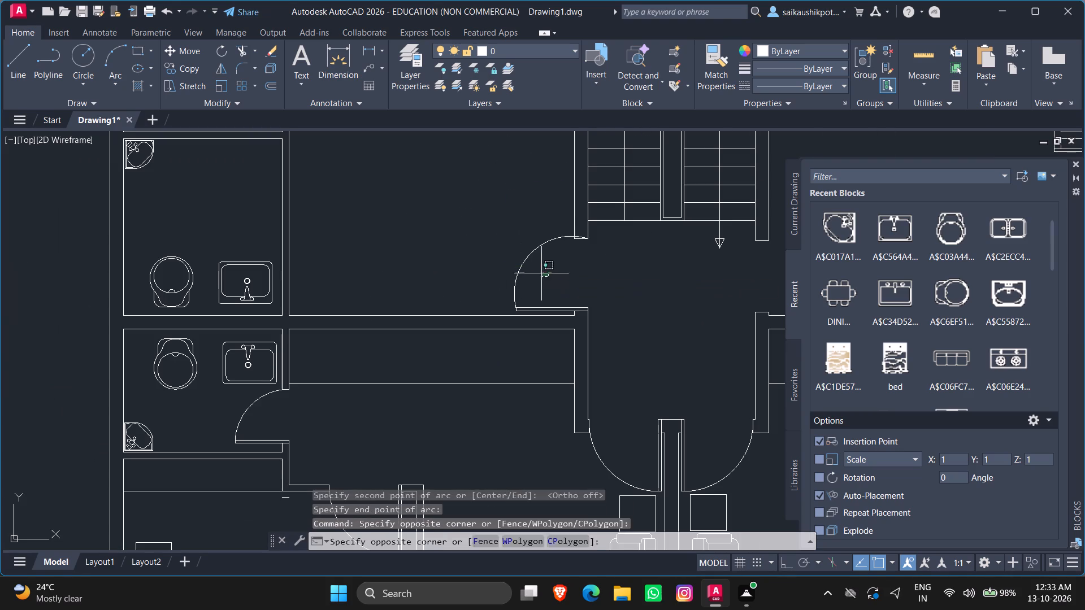
left_click(523, 260)
scroll(523, 260, "up", 2)
left_click(542, 242)
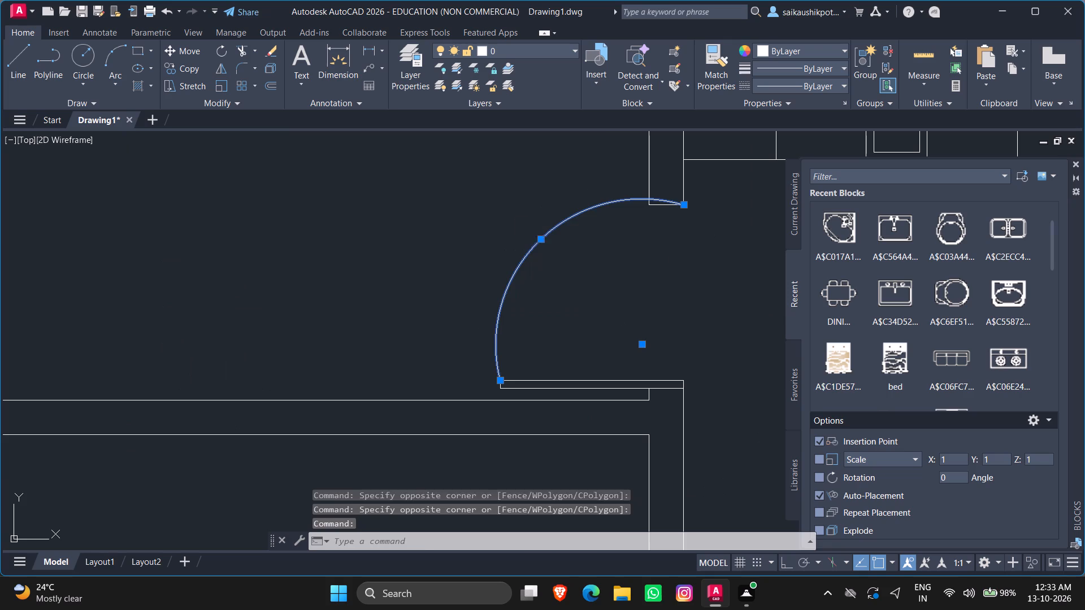
scroll(556, 268, "up", 2)
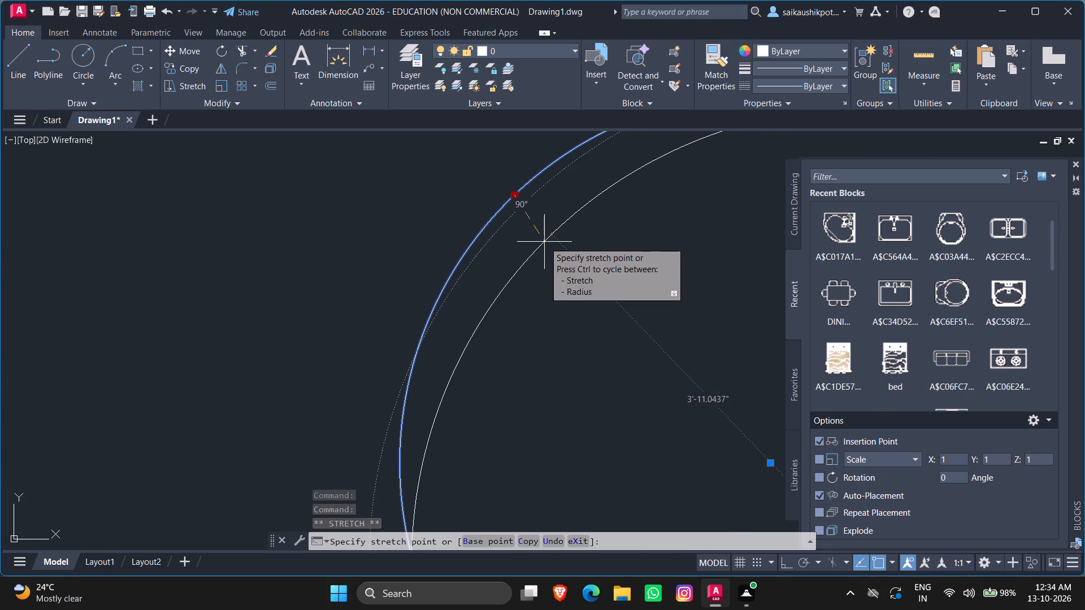
left_click(544, 242)
scroll(558, 293, "down", 6)
scroll(586, 283, "up", 2)
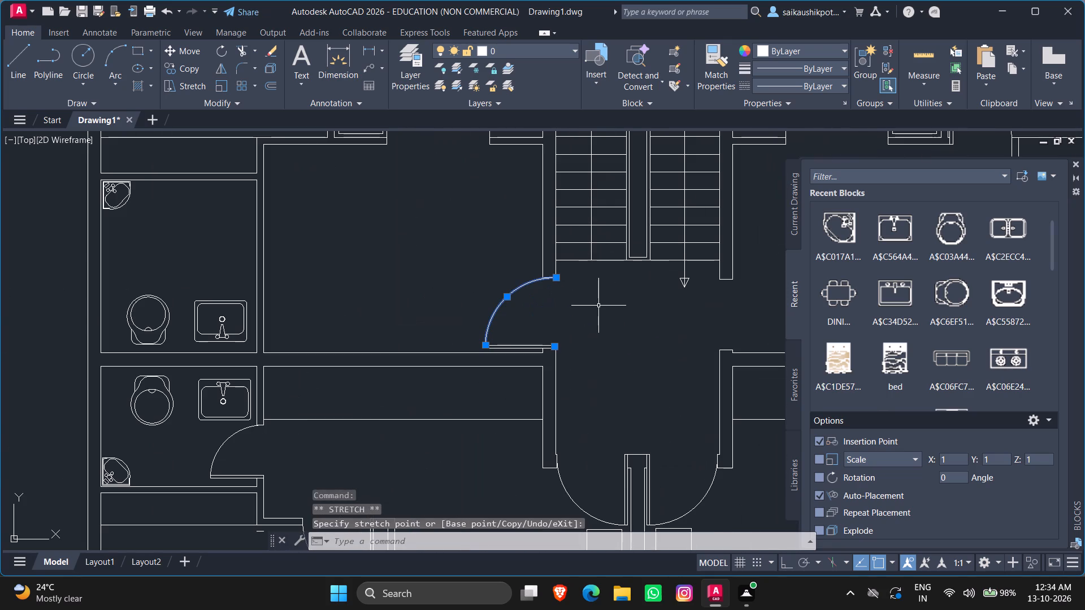
key("Escape")
key("Escape")
Draw a 4' by 2" door leaf from the lobby-side corner of the right entrance's lower jamb, extending horizontally into the right unit.
scroll(531, 269, "down", 1)
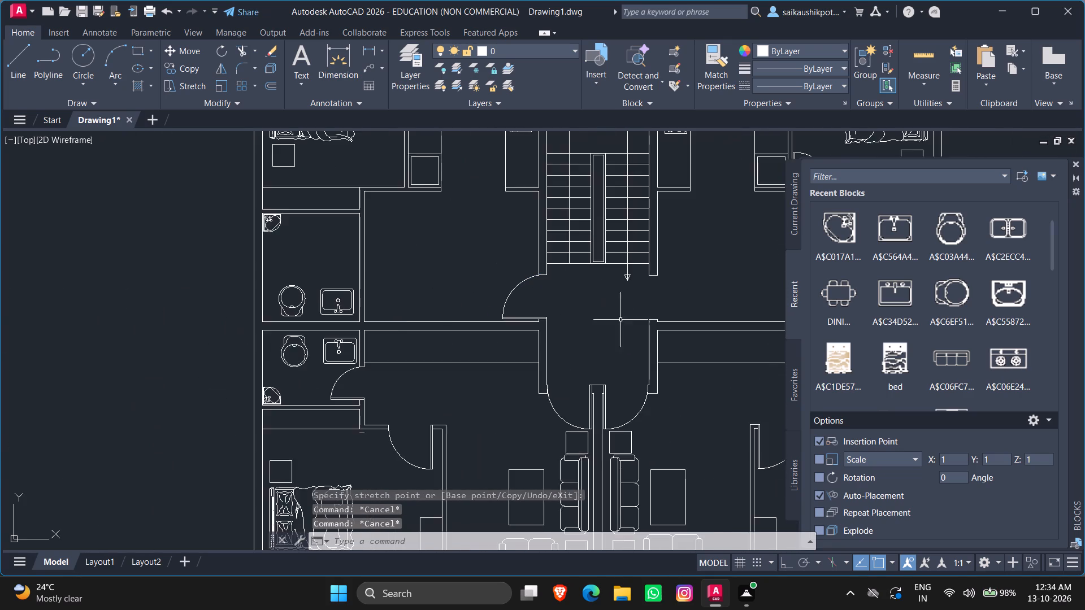
scroll(653, 335, "down", 1)
scroll(685, 304, "up", 3)
scroll(603, 362, "up", 1)
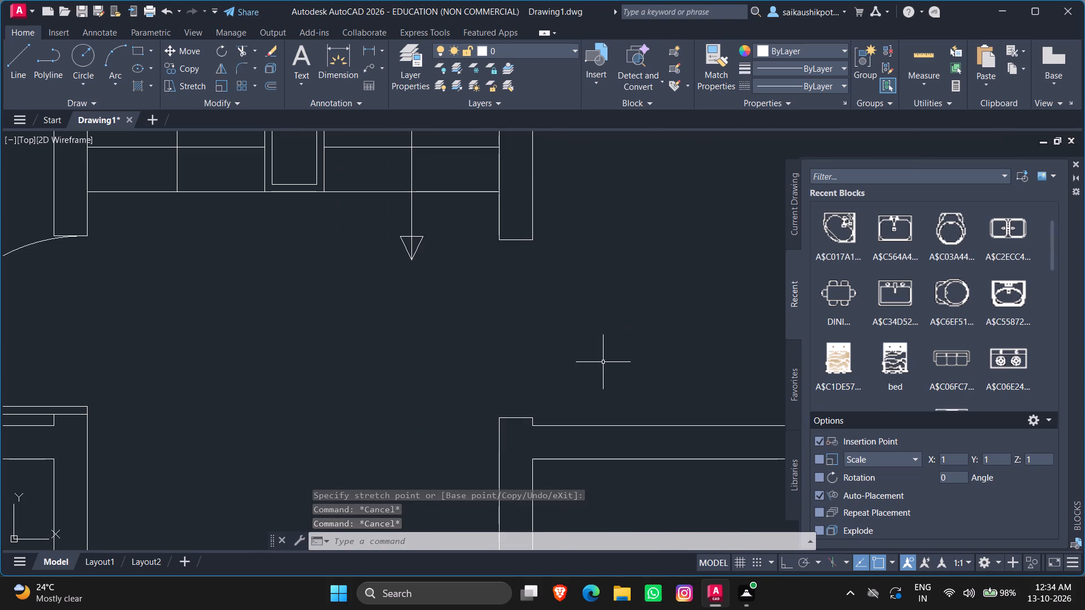
key("l")
key("Return")
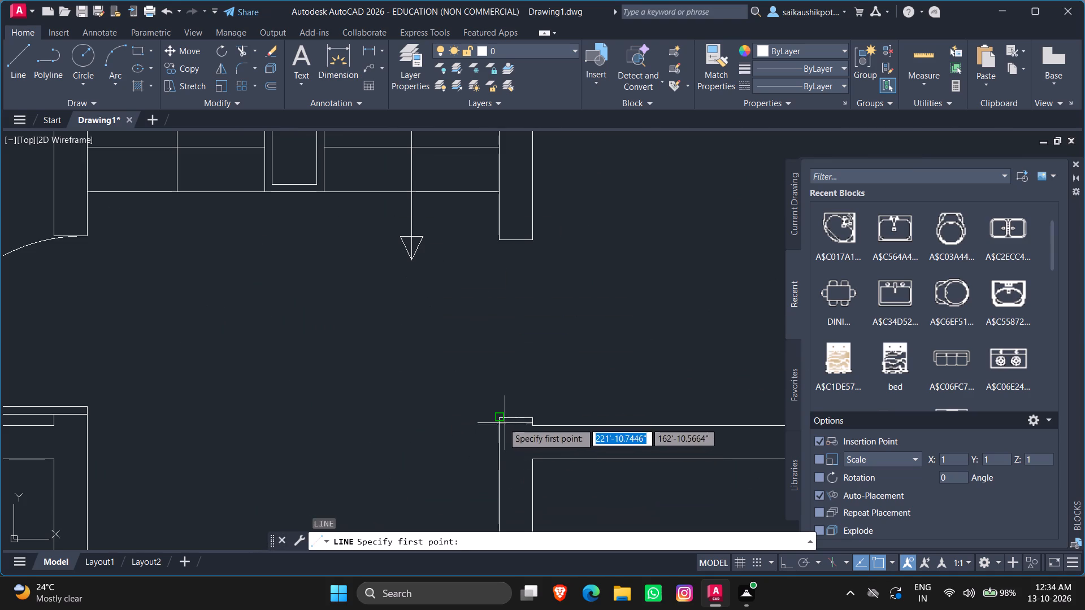
left_click_drag(500, 420, 531, 420)
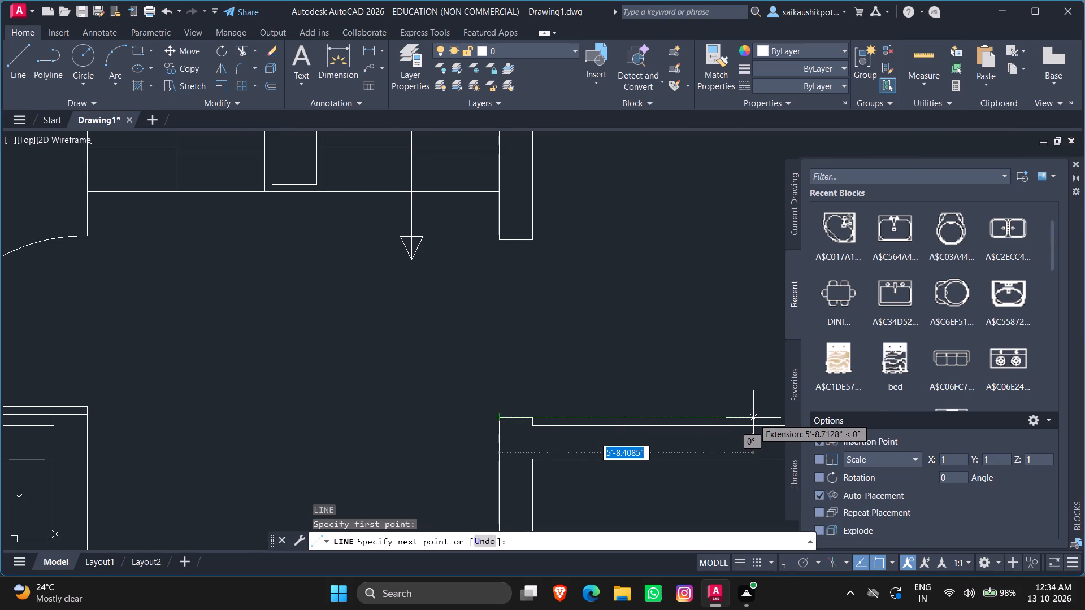
key("F8")
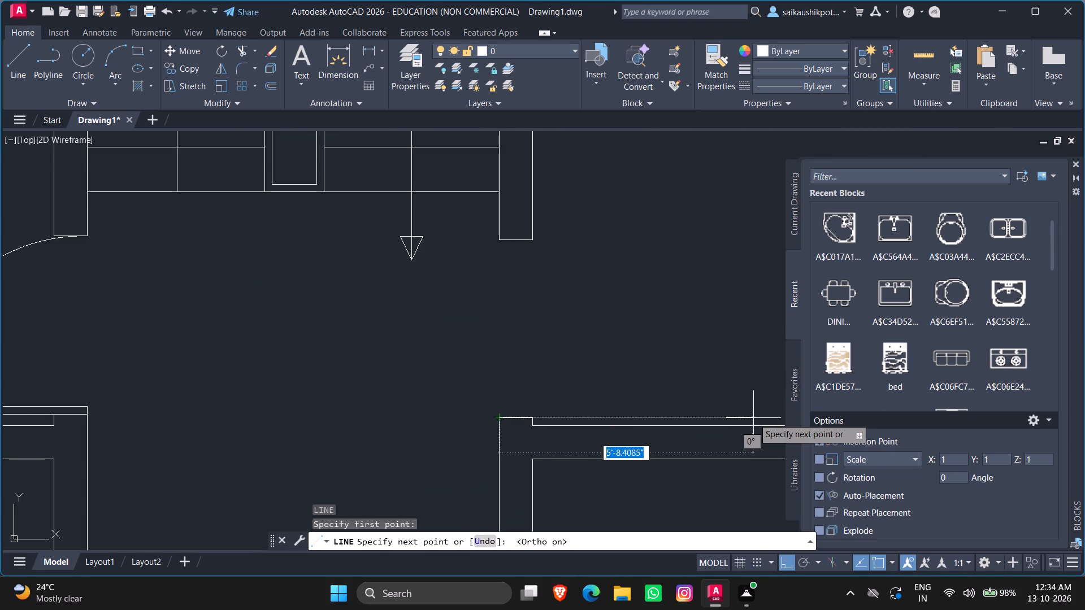
type("4'")
key("Return")
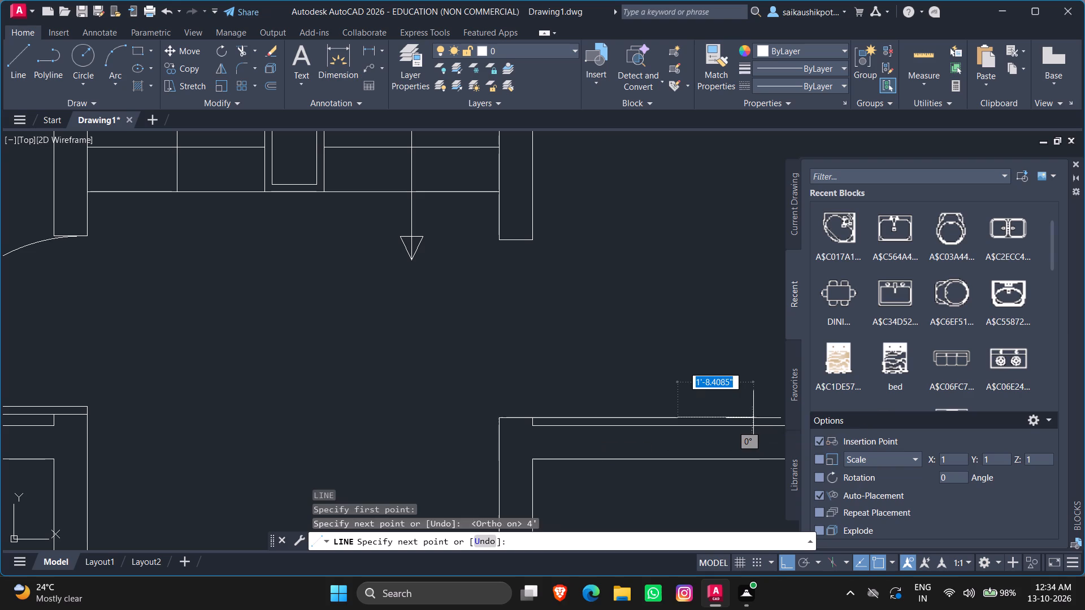
scroll(753, 418, "up", 1)
type("2\"")
key("Return")
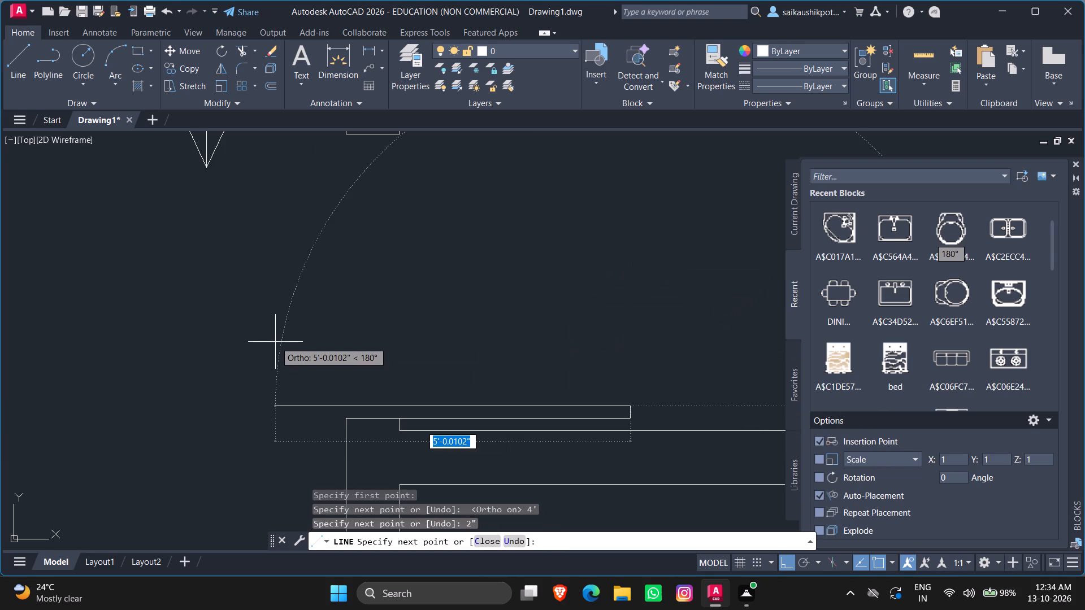
type("4'")
key("Return")
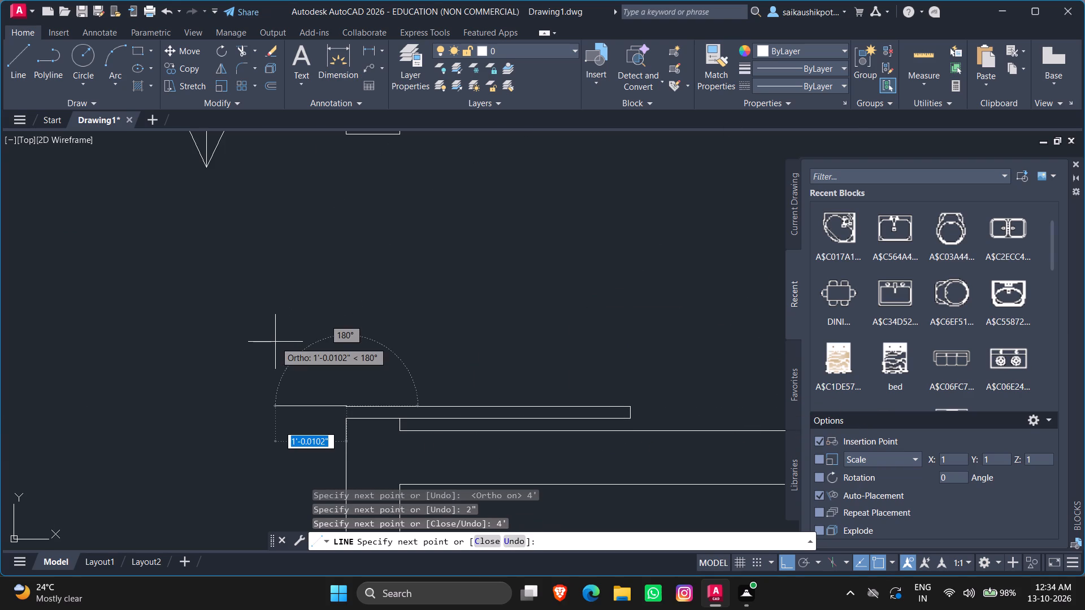
scroll(314, 404, "up", 1)
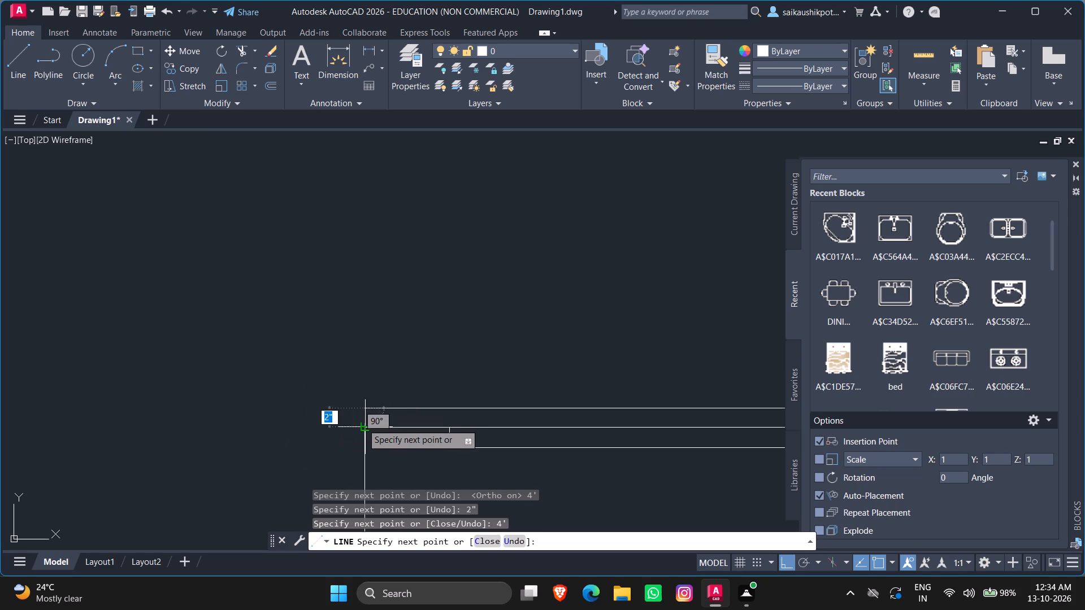
left_click(362, 424)
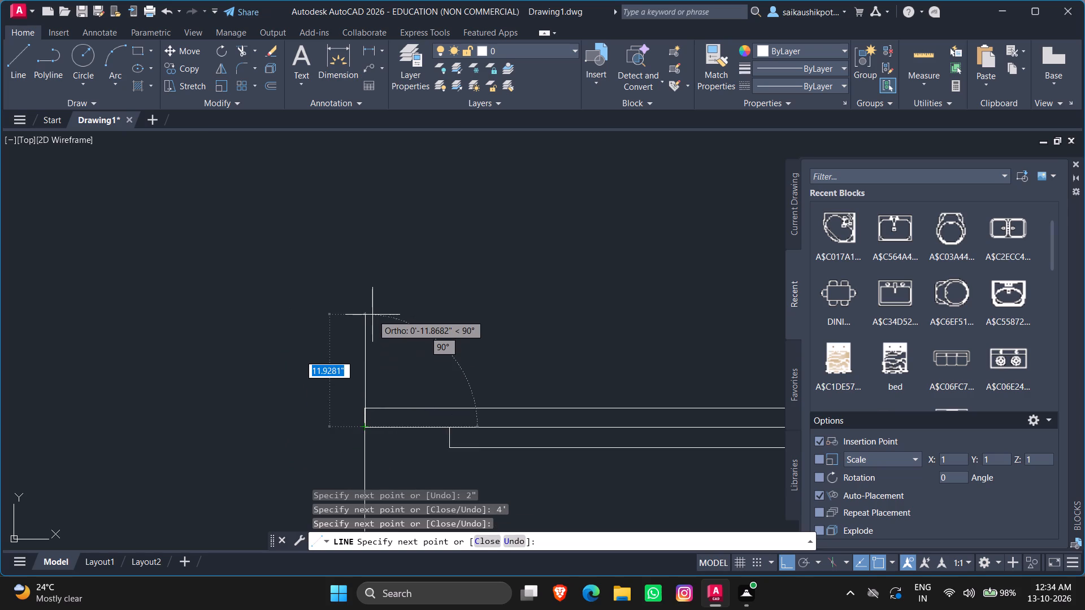
key("Escape")
key("Escape")
Draw a three-point swing arc from the lobby-side corner of the right entrance's upper jamb to the door leaf's free end.
scroll(380, 323, "down", 2)
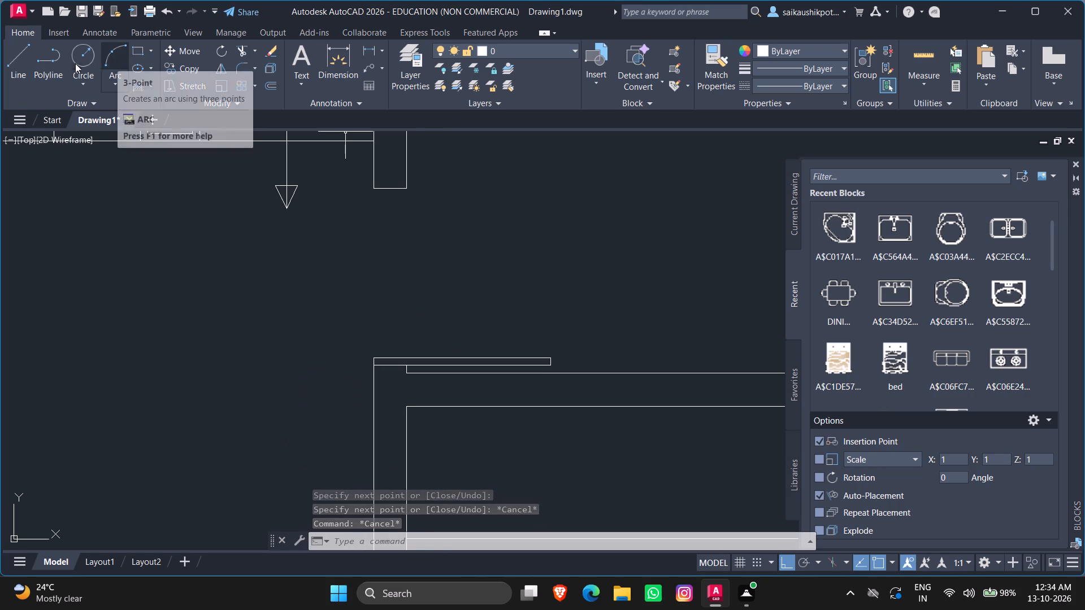
left_click(119, 50)
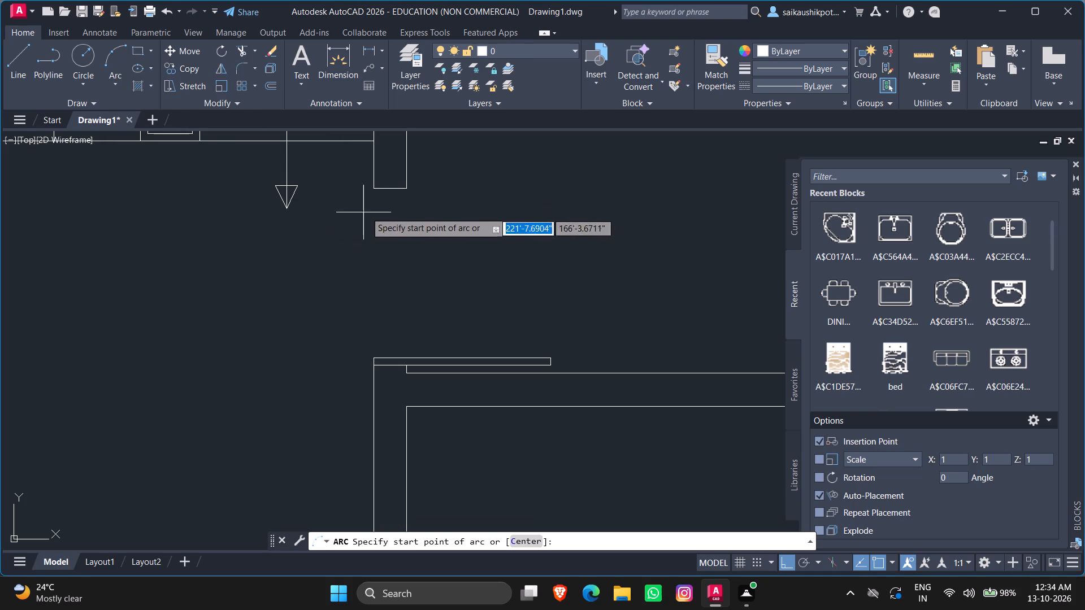
left_click(375, 187)
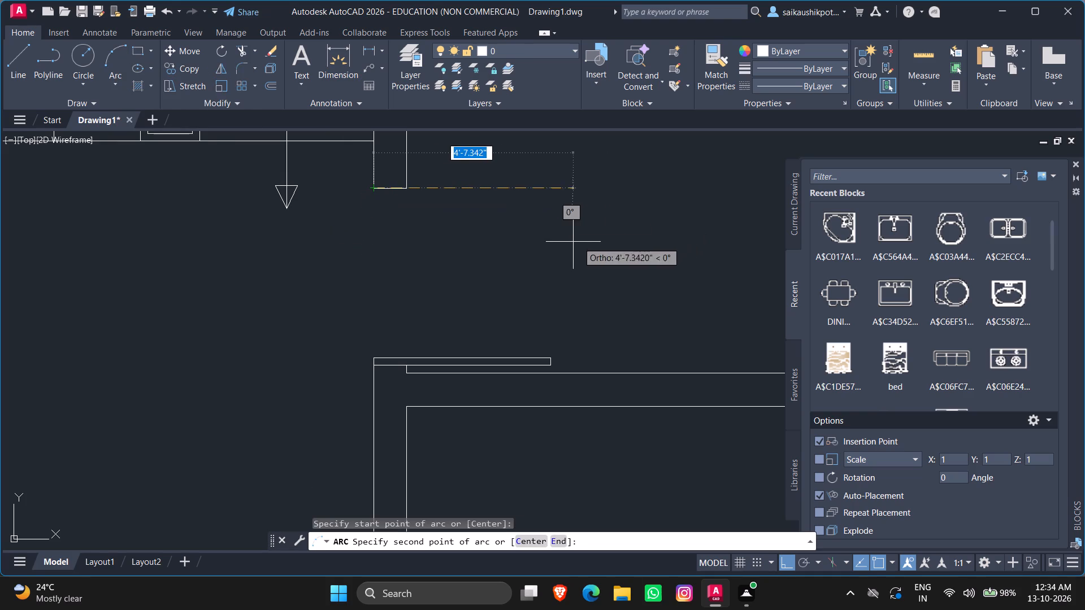
key("F8")
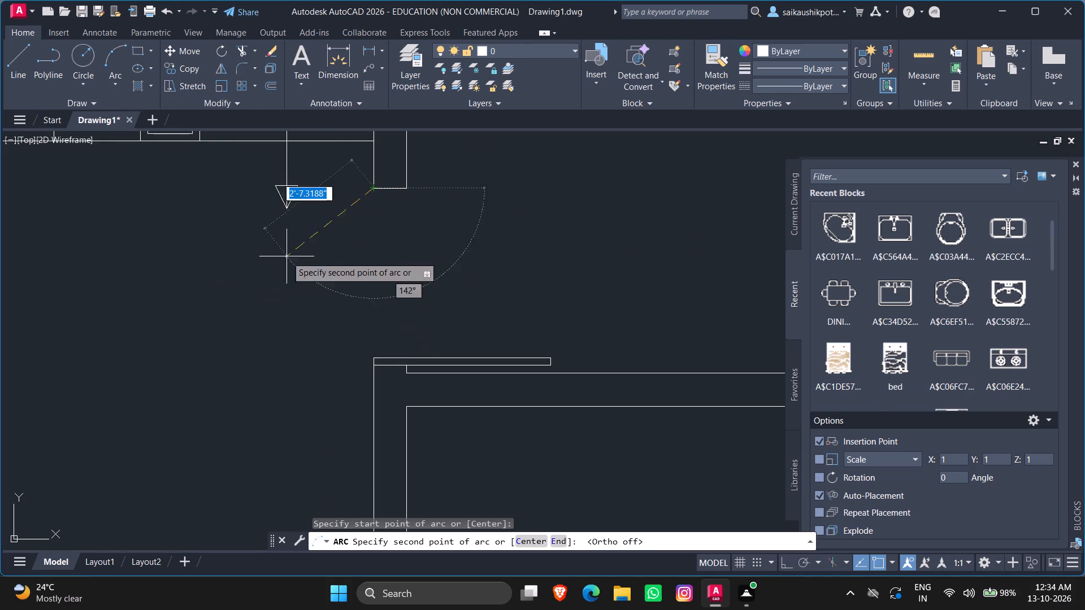
left_click(501, 219)
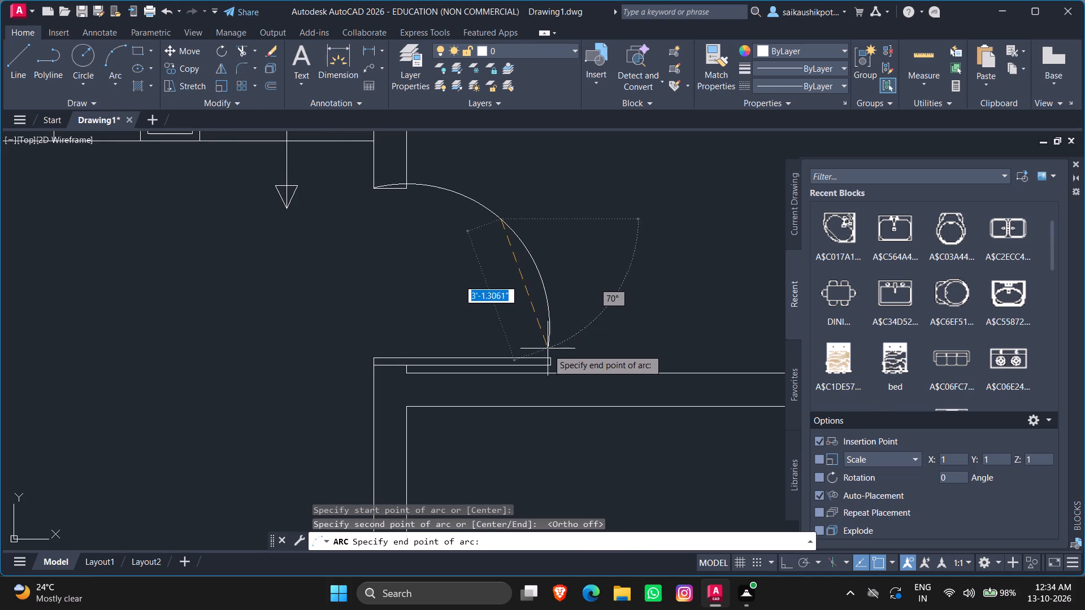
left_click(548, 355)
Stretch the midpoint of the right entrance's swing arc slightly inward so it follows a quarter-circle door swing.
left_click_drag(511, 201, 440, 300)
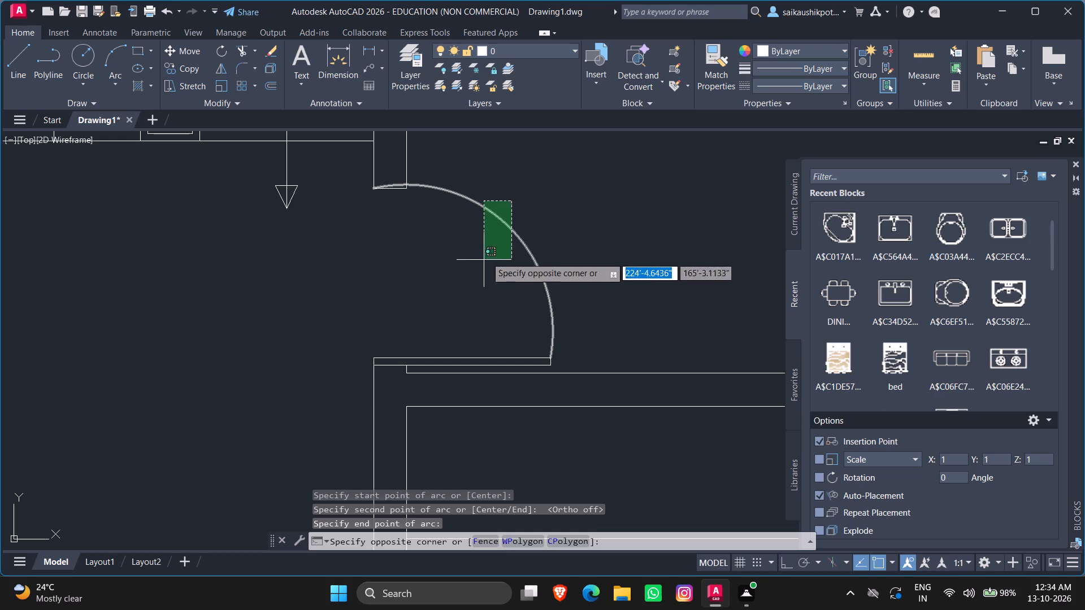
left_click(482, 259)
left_click(507, 226)
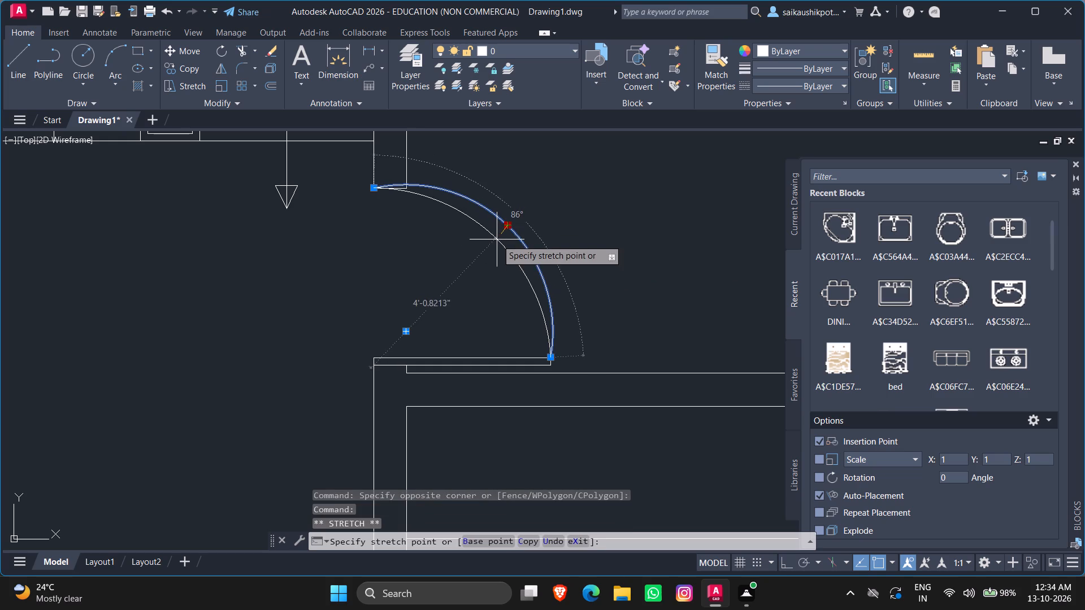
scroll(497, 239, "up", 2)
left_click(502, 239)
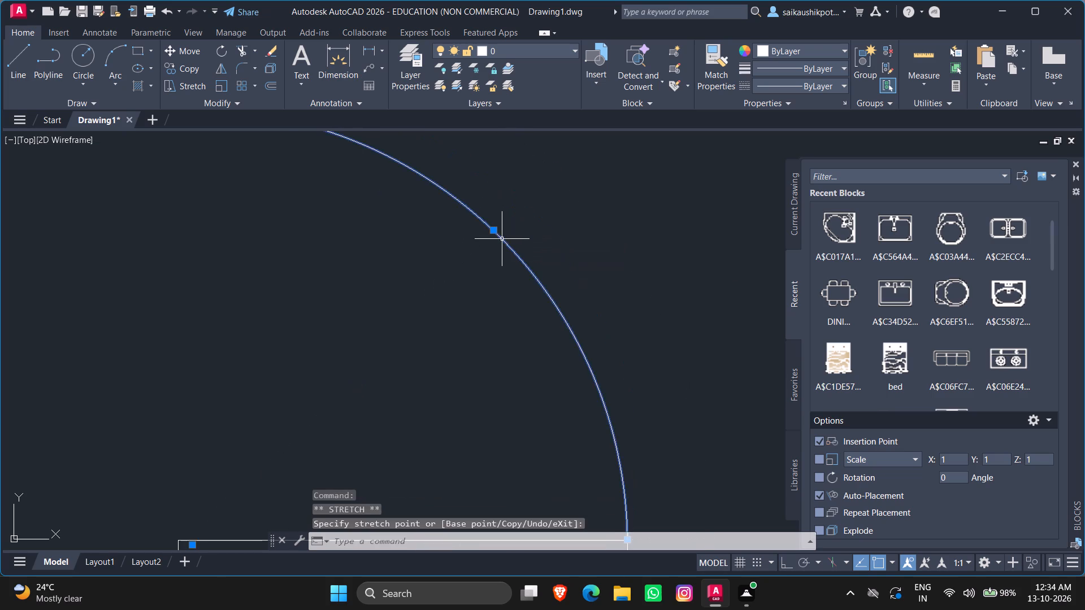
scroll(509, 242, "down", 3)
key("Escape")
key("Escape")
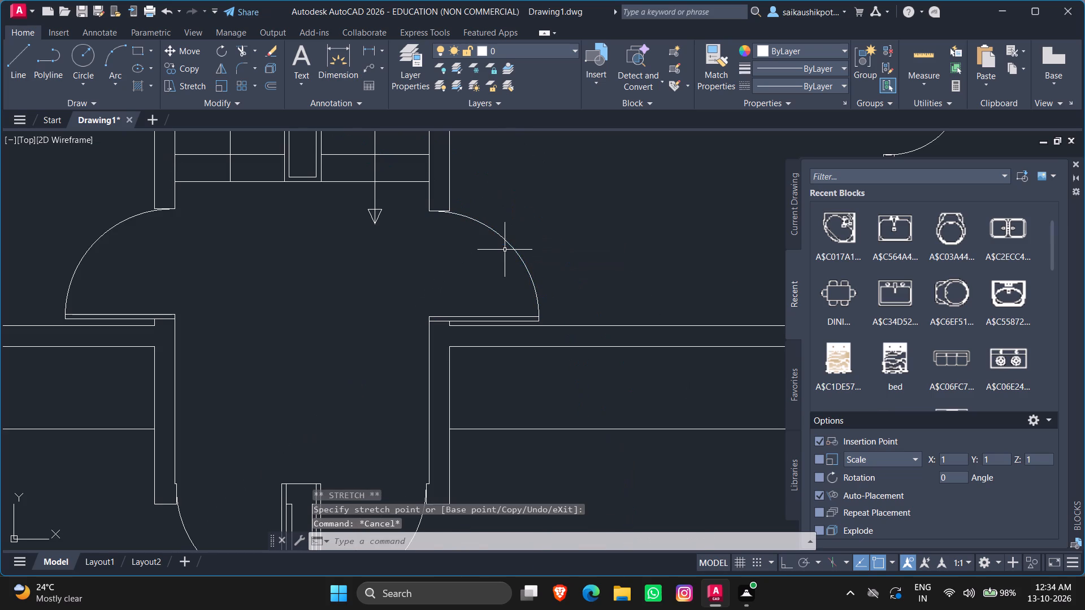
Draw a vertical jamb line across the upper-left bedroom's bottom wall, just left of the wardrobe partition's lower corner, overshooting both wall faces.
scroll(599, 276, "down", 3)
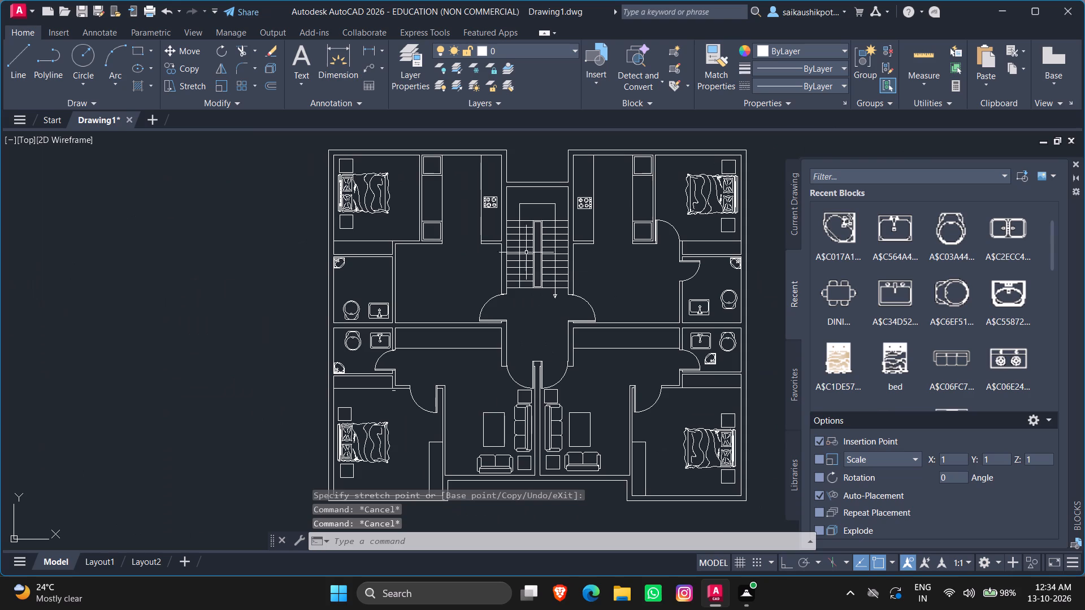
scroll(420, 222, "up", 2)
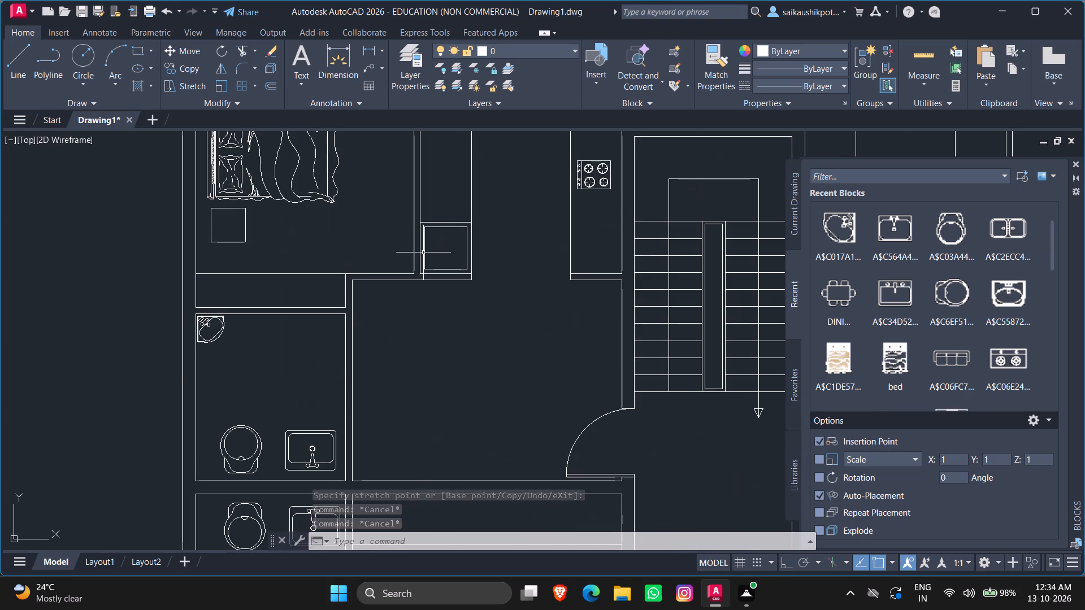
scroll(384, 341, "up", 1)
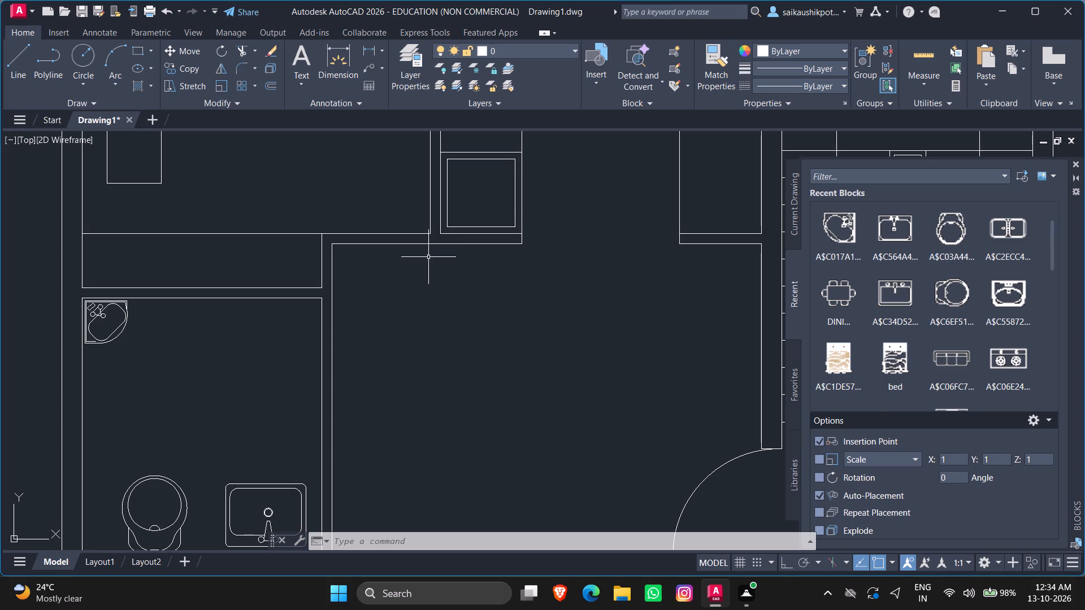
key("l")
key("Return")
key("F8")
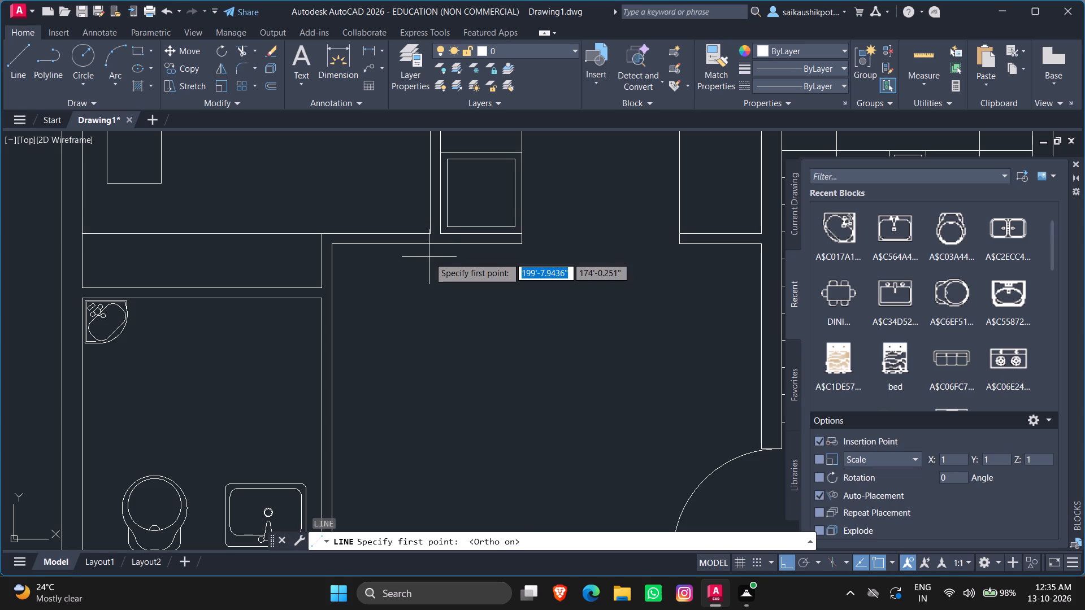
scroll(409, 198, "up", 4)
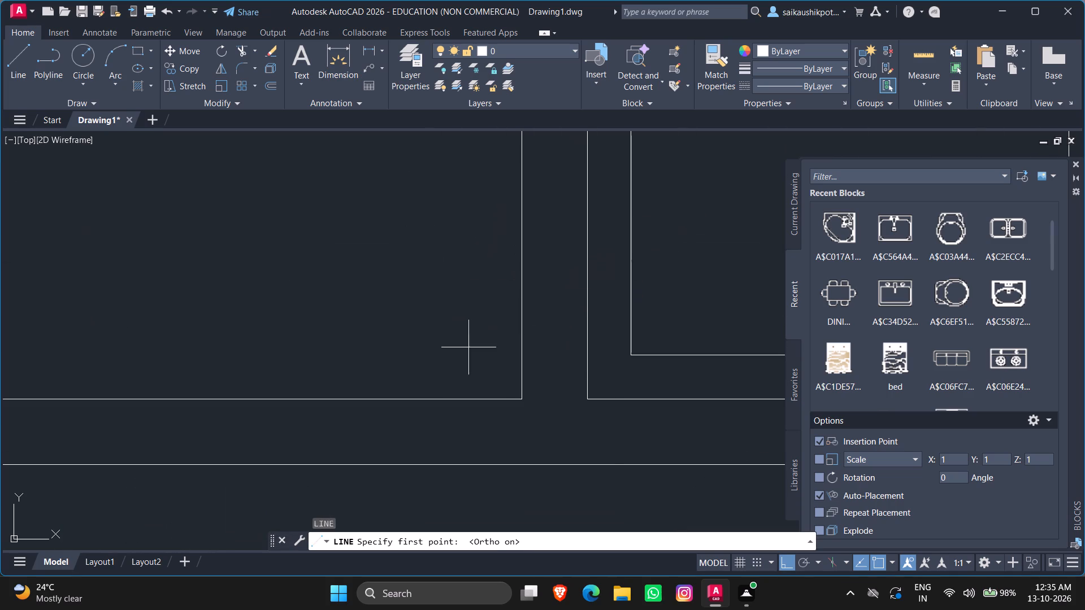
left_click(505, 385)
left_click(526, 494)
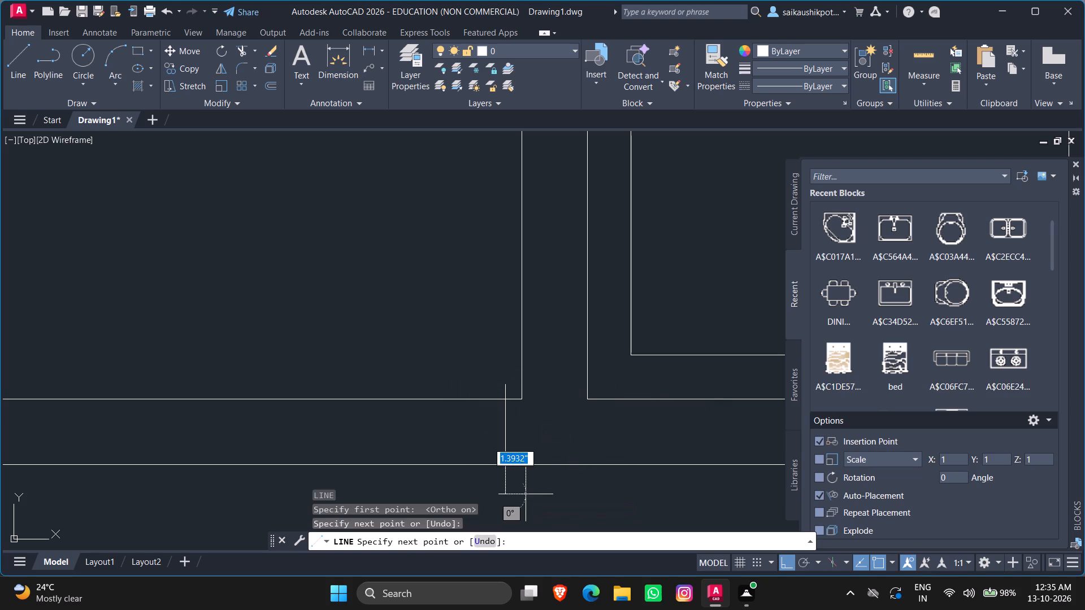
key("Escape")
Trim both overshooting ends of the new jamb line back to the wall faces.
type("TR")
key("Return")
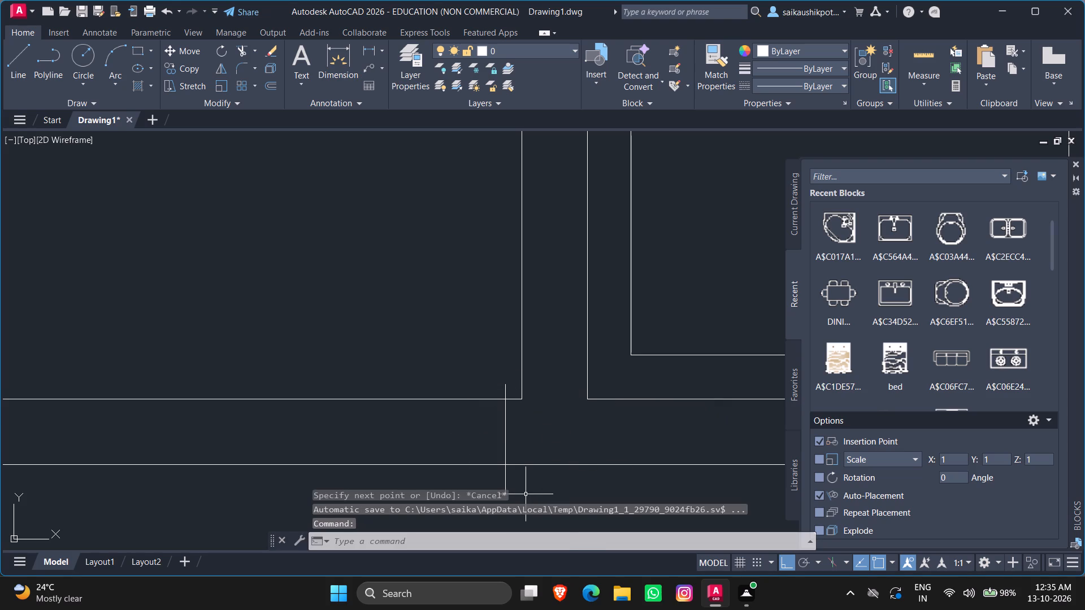
key("Return")
scroll(679, 293, "down", 1)
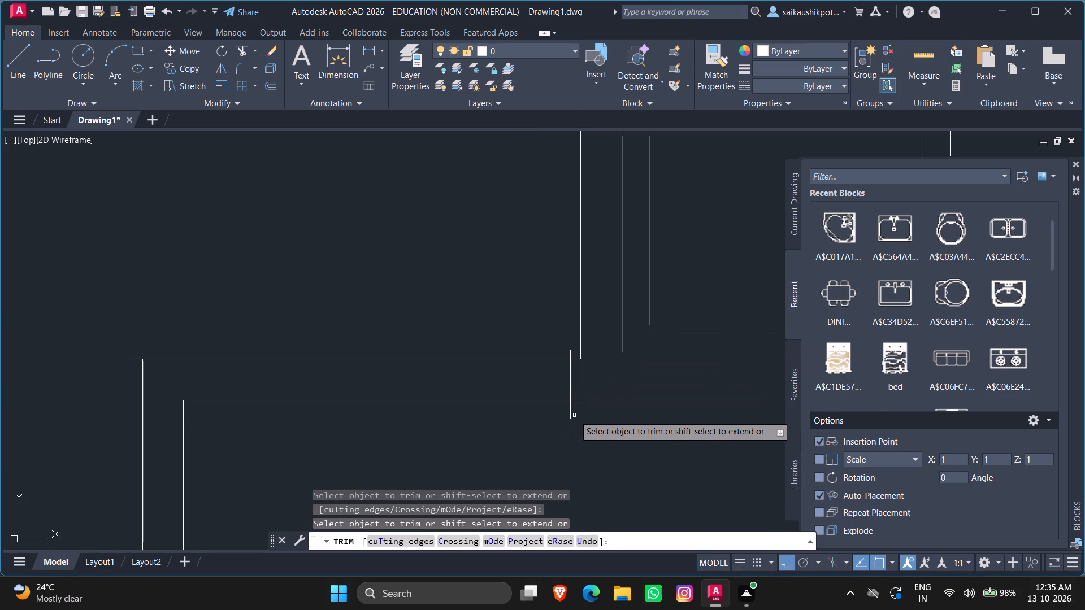
left_click(572, 415)
left_click(572, 356)
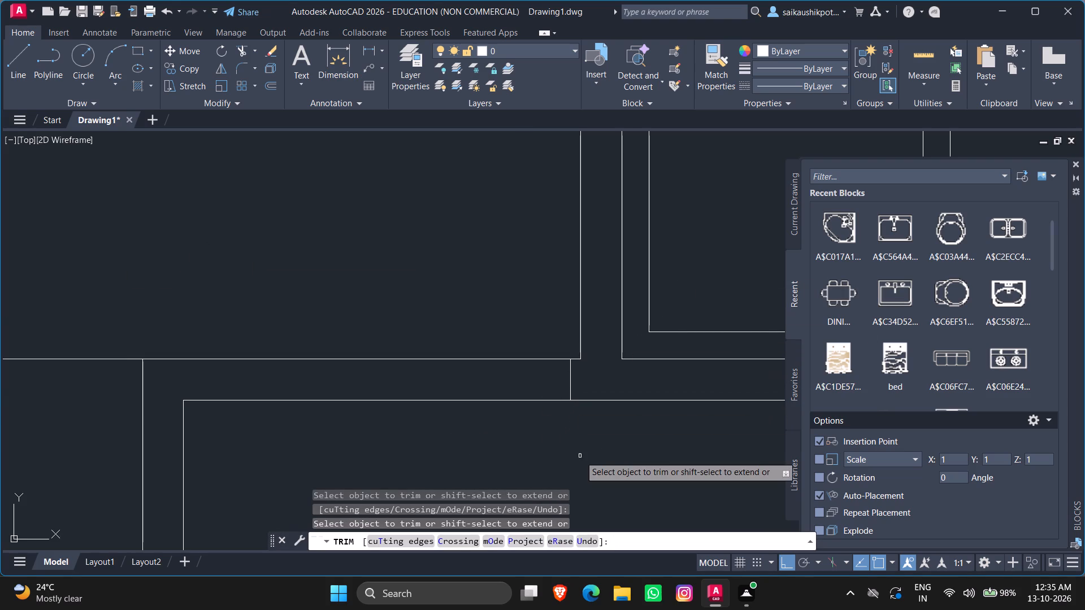
key("Escape")
Offset the jamb line 3.5' to the left along the wall to mark the bedroom doorway's other jamb.
key("o")
key("Return")
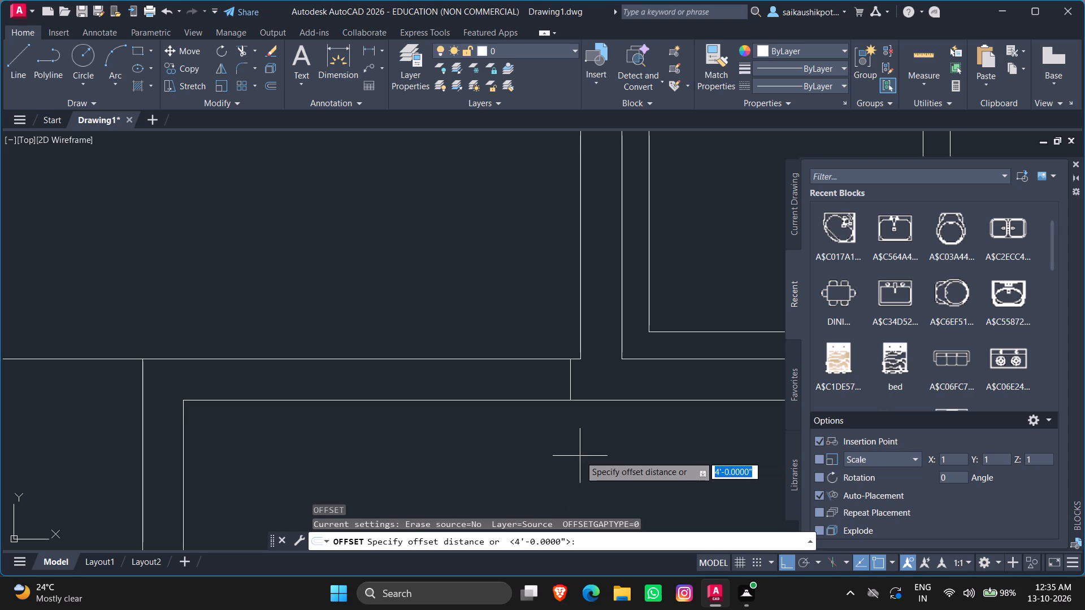
type("4'")
key("Return")
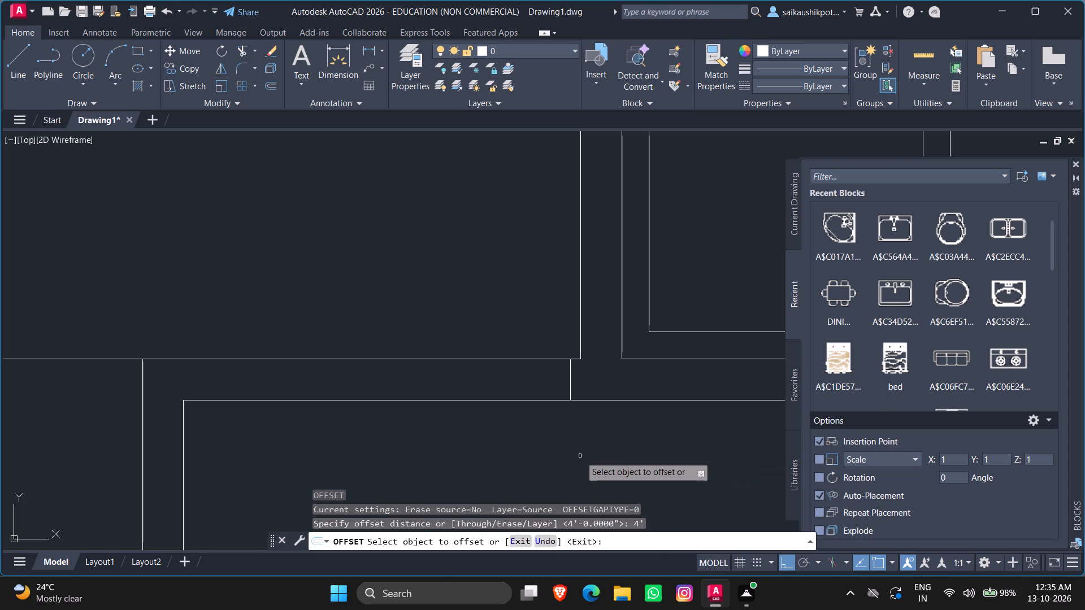
left_click(571, 380)
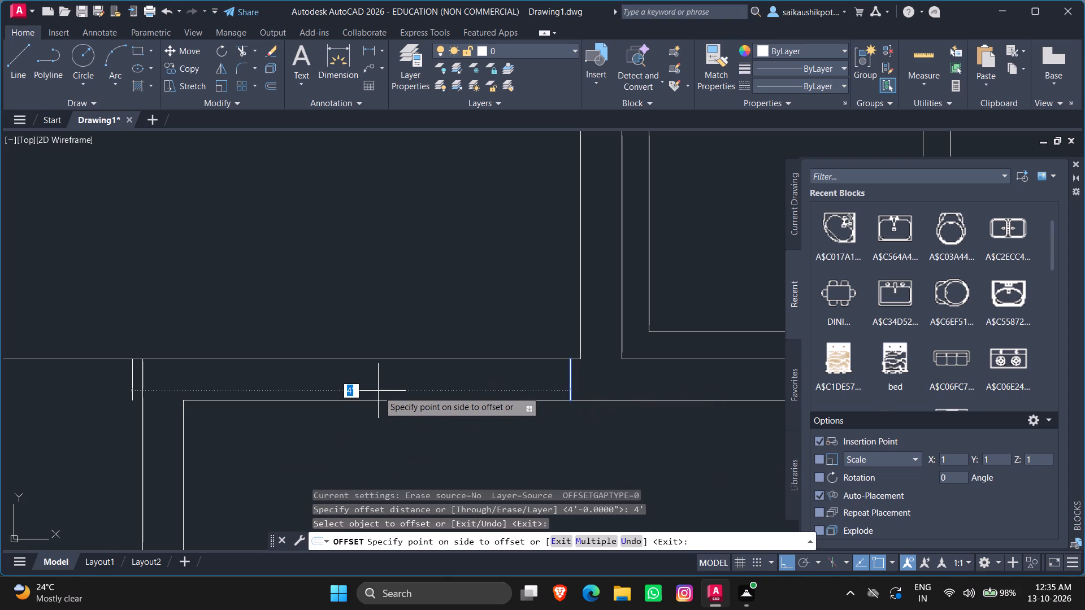
key("3")
type(".5'")
key("Return")
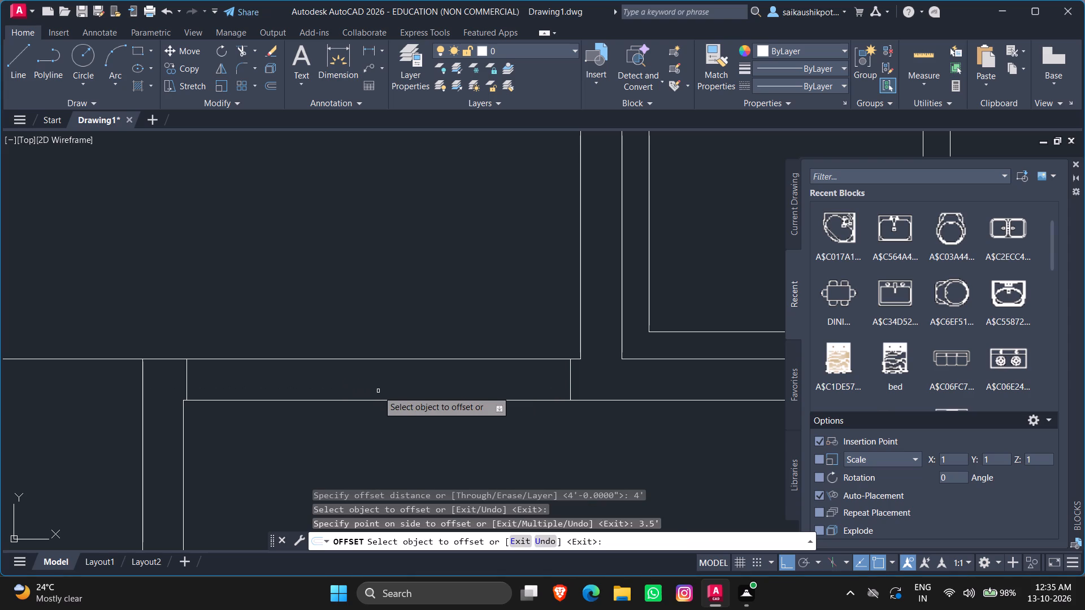
key("Escape")
key("Escape")
Trim both wall lines between the two jambs to open the upper-left bedroom's doorway.
type("TR")
key("Return")
key("Return")
left_click_drag(368, 297, 367, 411)
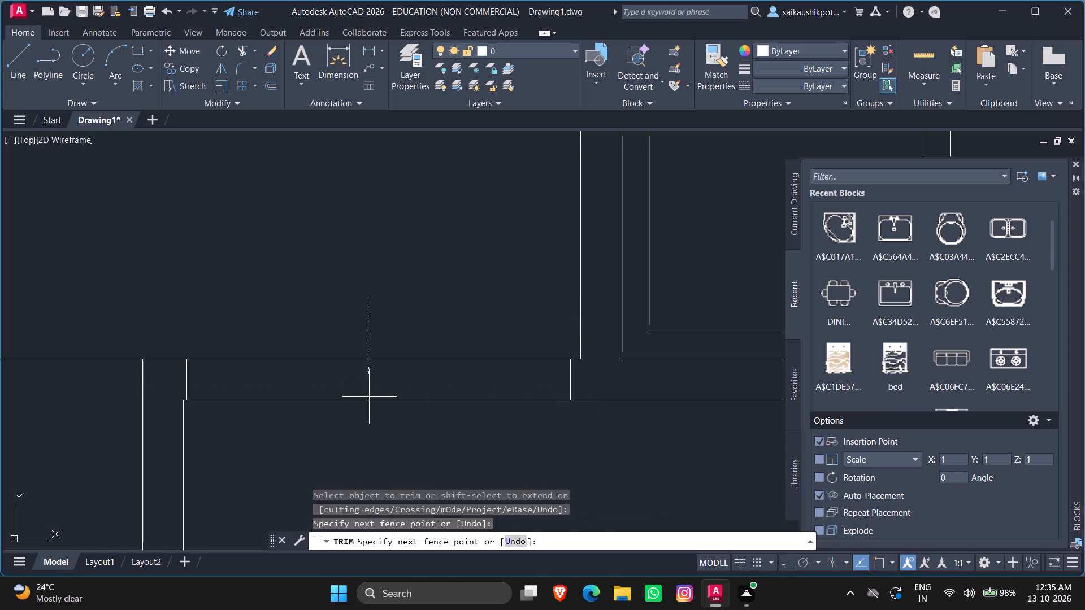
left_click_drag(367, 411, 348, 504)
key("Escape")
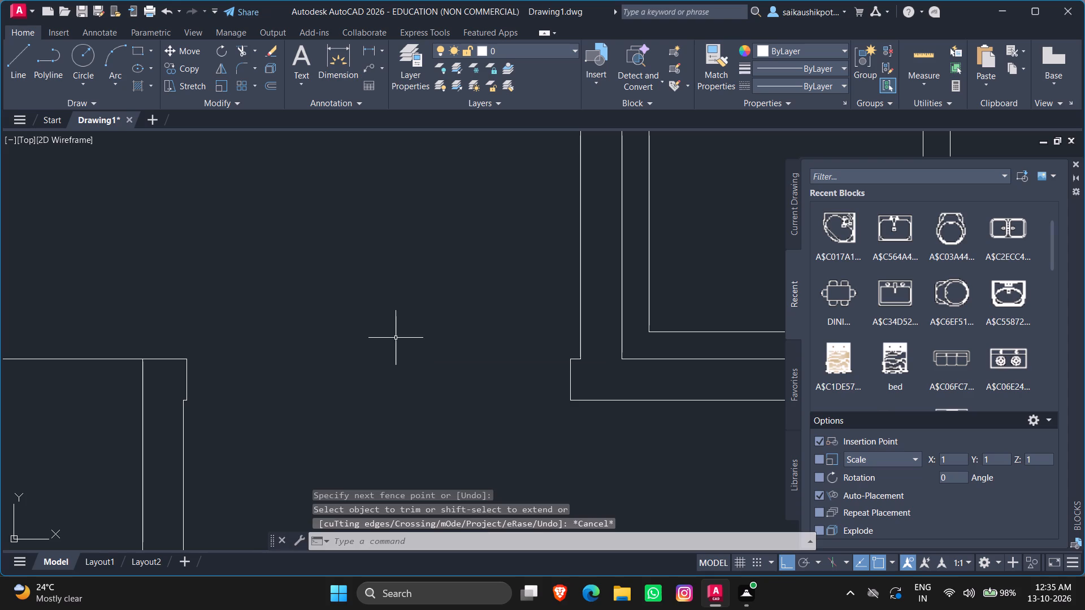
Draw a 3.5' by 2" door leaf from the lower corner of the doorway's right jamb, extending vertically up into the upper-left bedroom.
key("l")
key("Return")
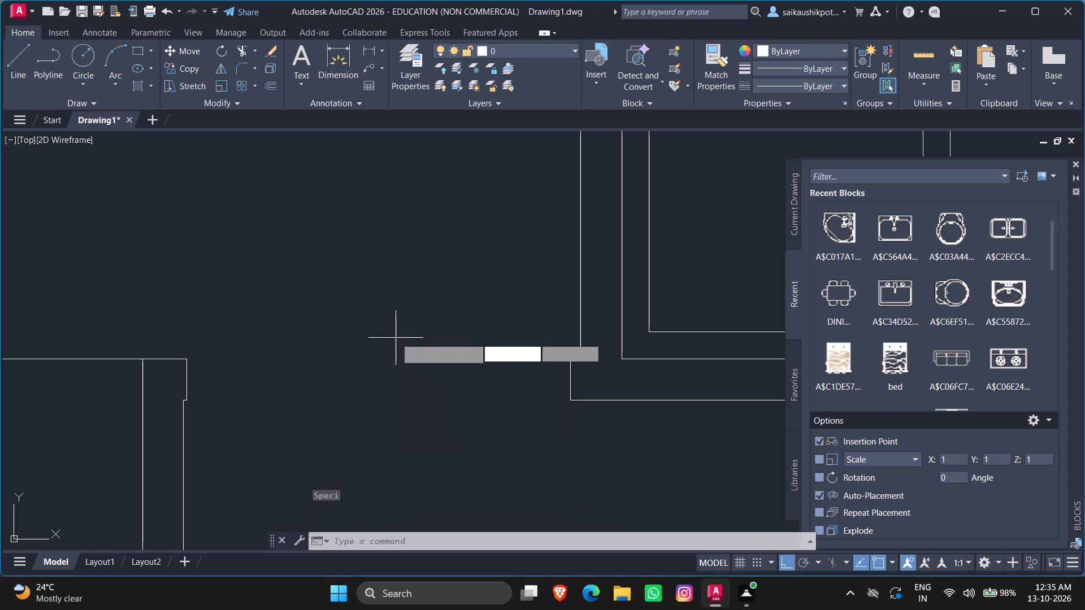
left_click(571, 400)
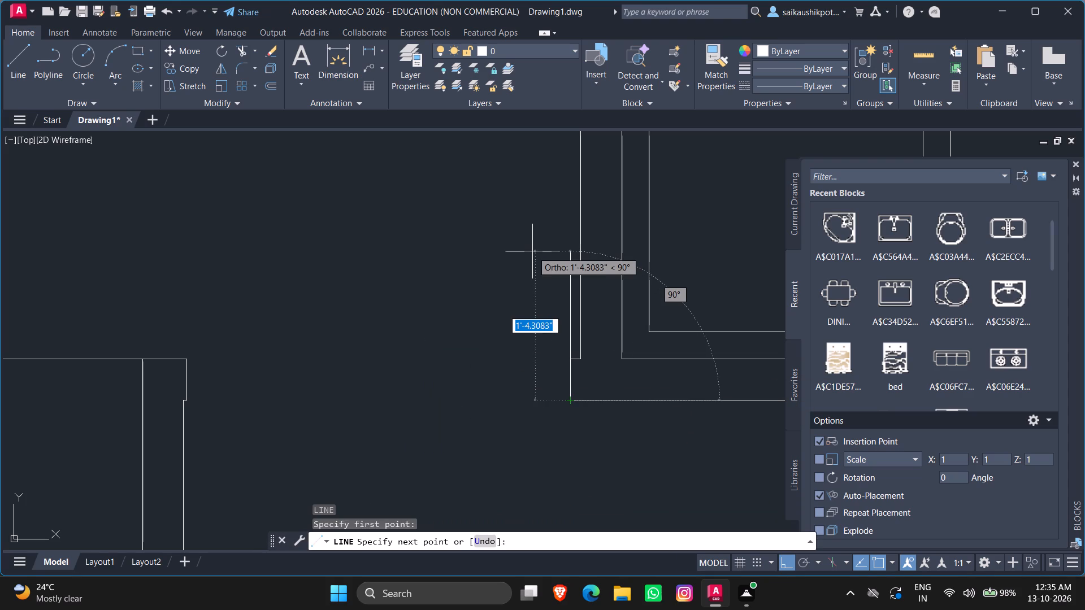
type("3.5'")
key("Return")
scroll(468, 258, "down", 2)
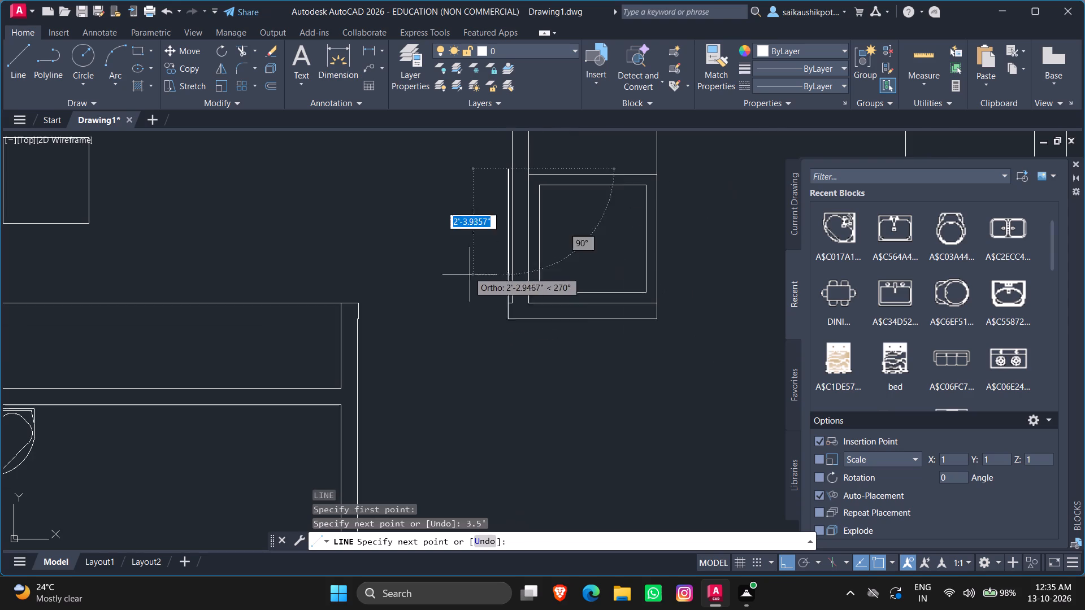
type("2\"")
key("Return")
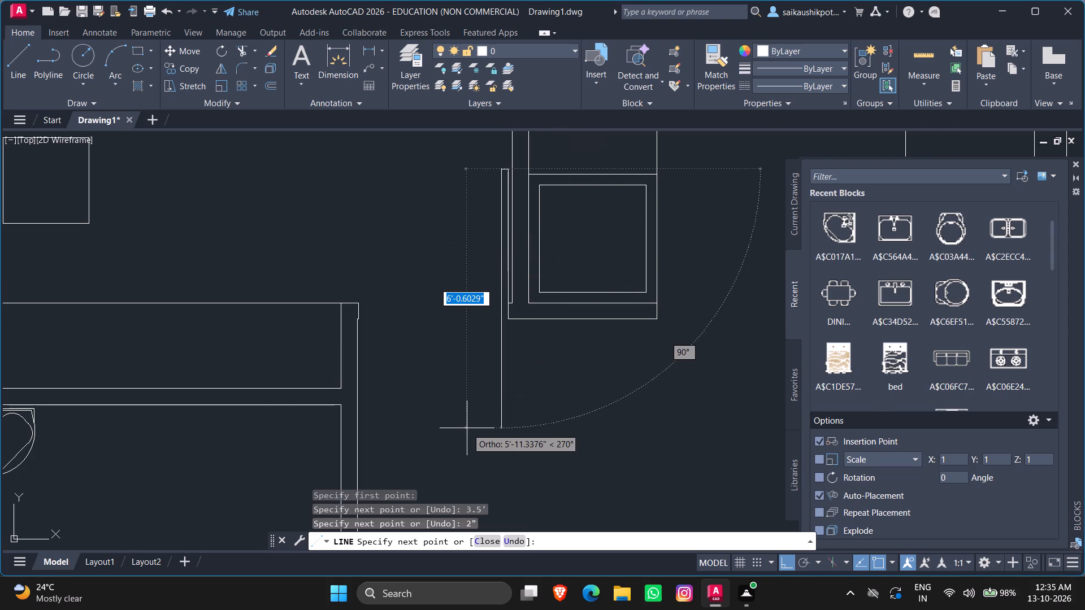
key("2")
key("BackSpace")
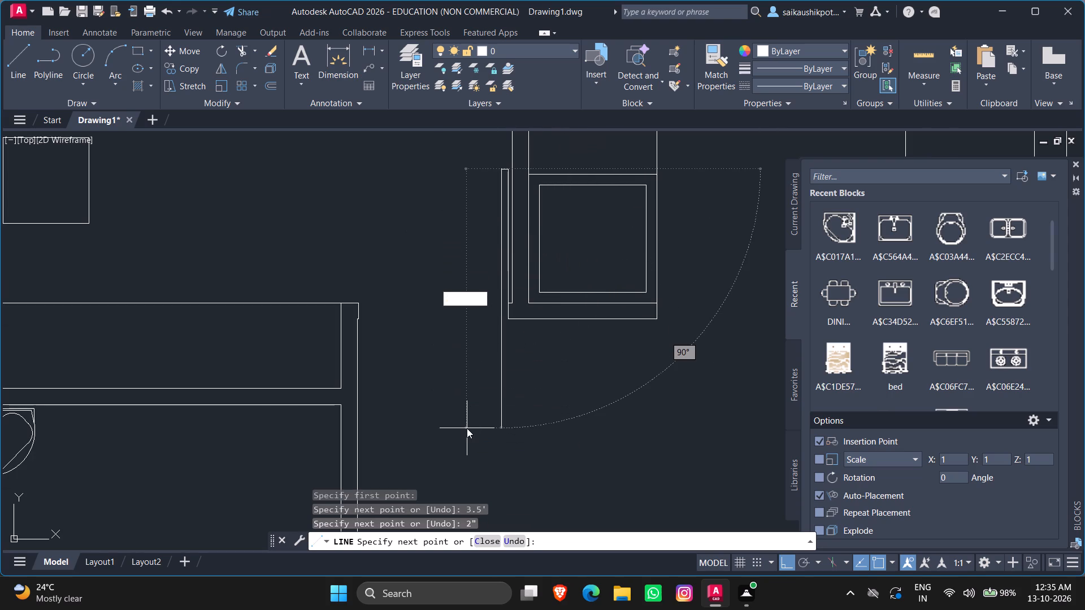
type("3.5'")
key("Return")
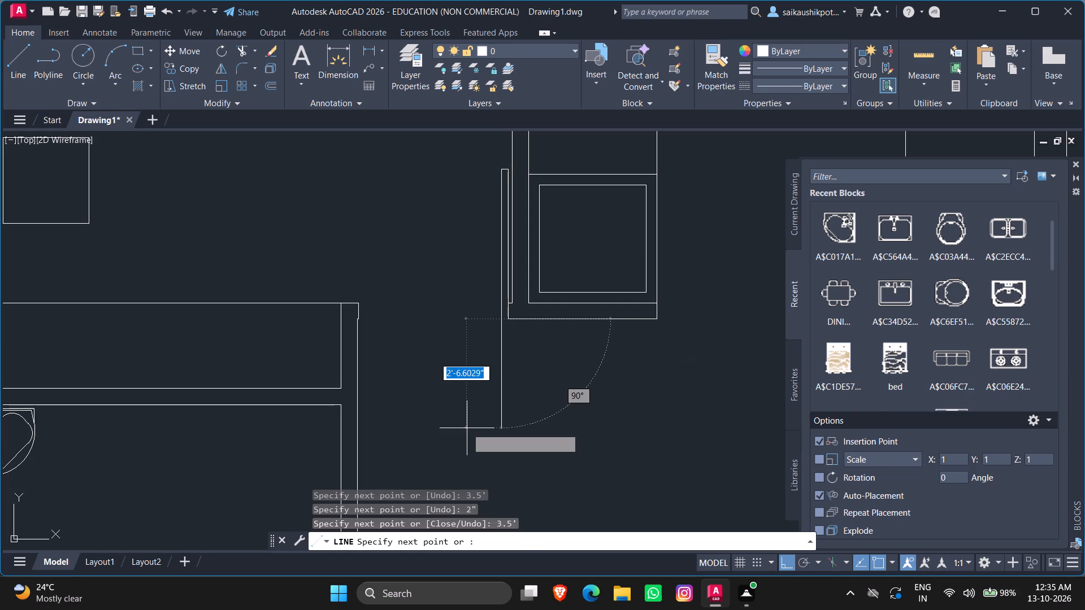
scroll(500, 320, "up", 5)
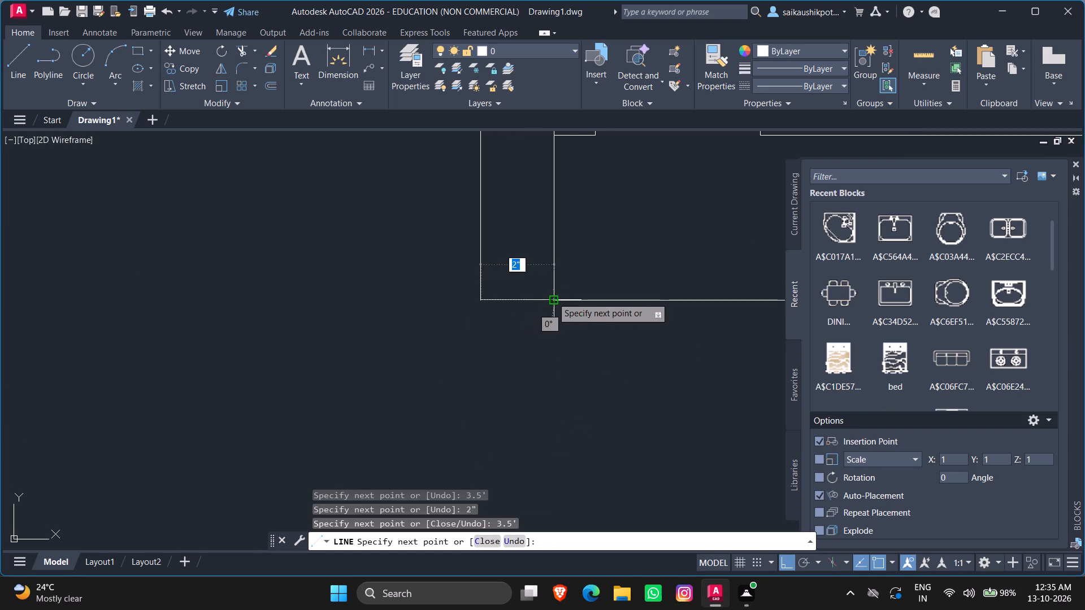
left_click(552, 297)
key("Escape")
key("Escape")
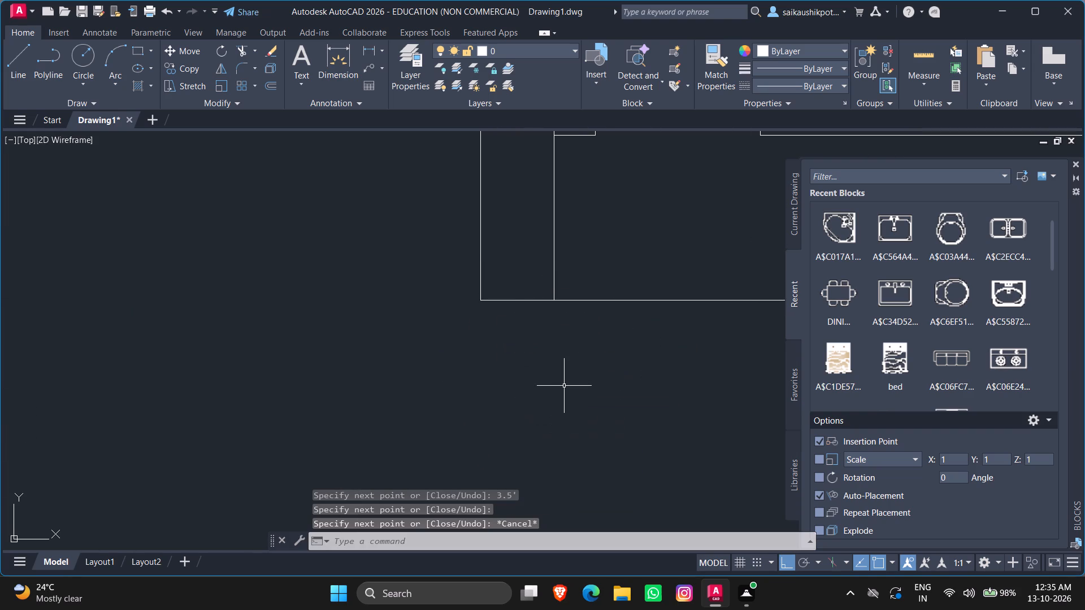
Draw a three-point door-swing arc from the lower corner of the upper-left bedroom doorway's left jamb to the door leaf's top corner.
scroll(595, 351, "down", 4)
scroll(458, 409, "down", 1)
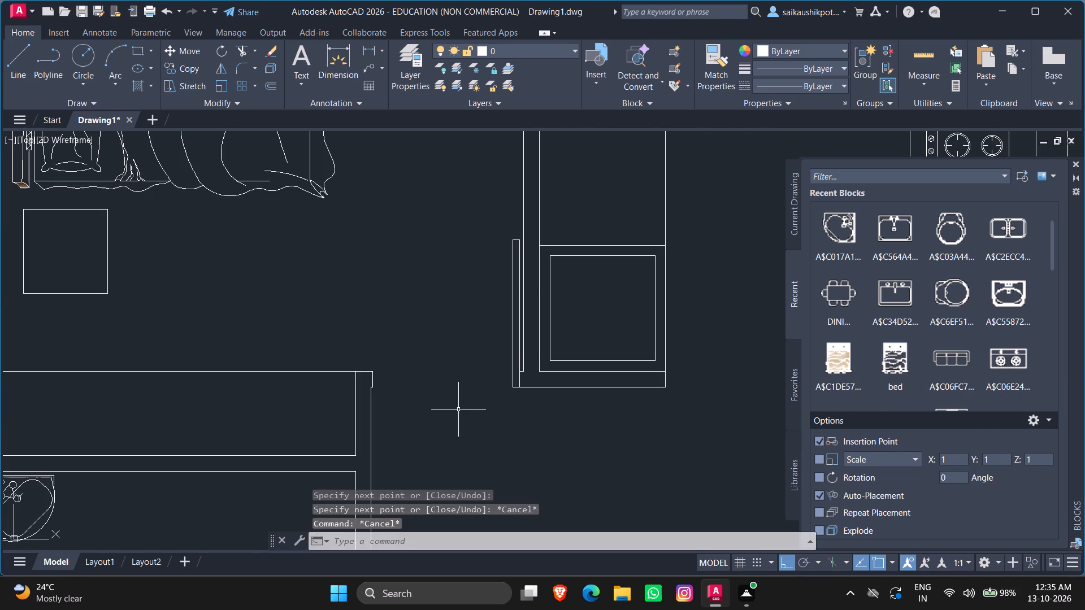
left_click(111, 57)
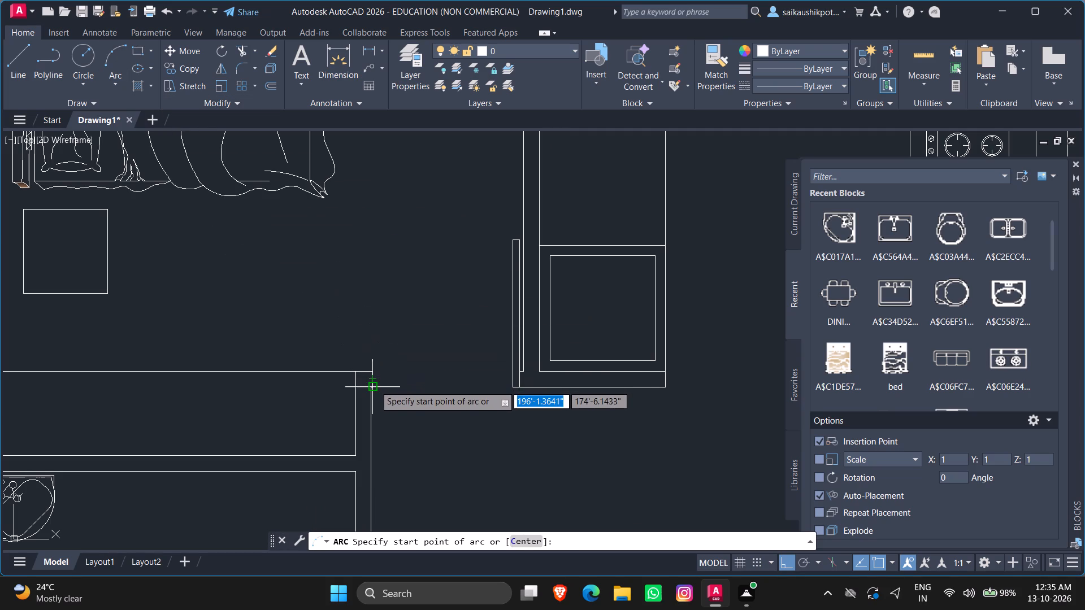
double_click(375, 388)
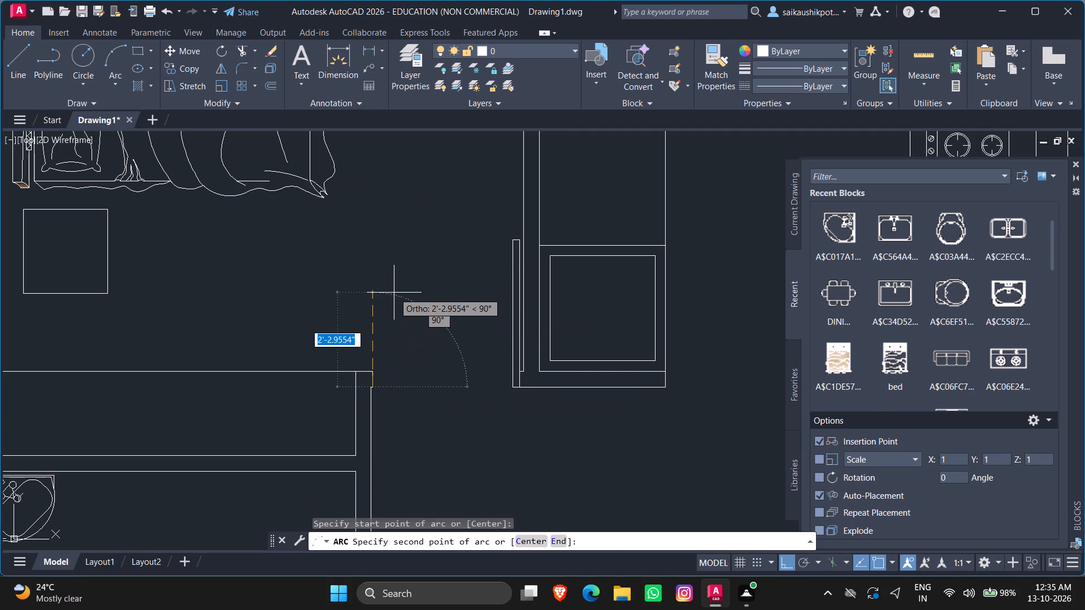
key("F8")
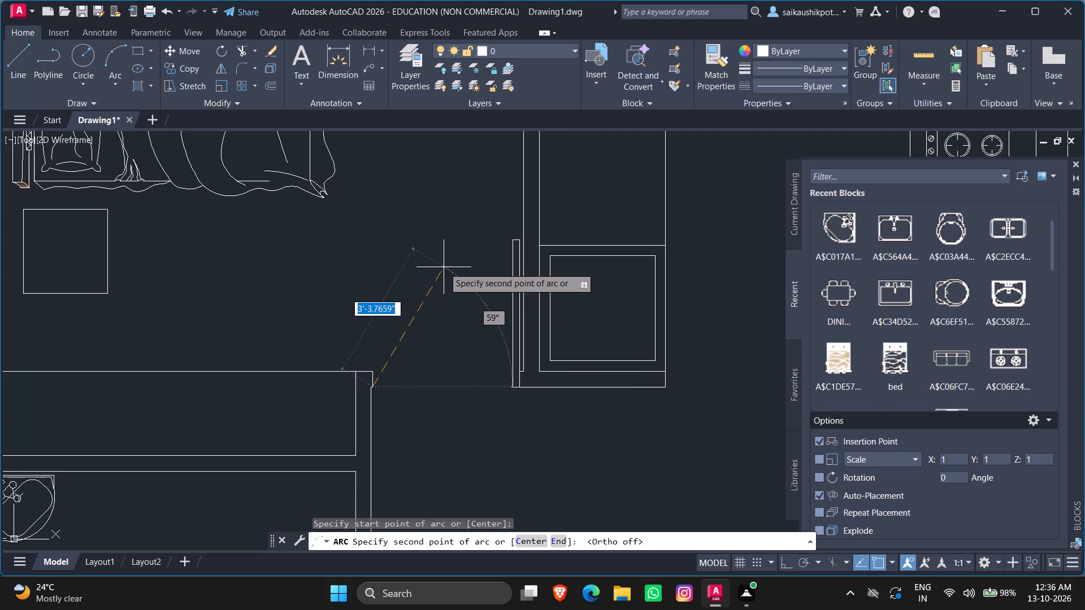
left_click(416, 254)
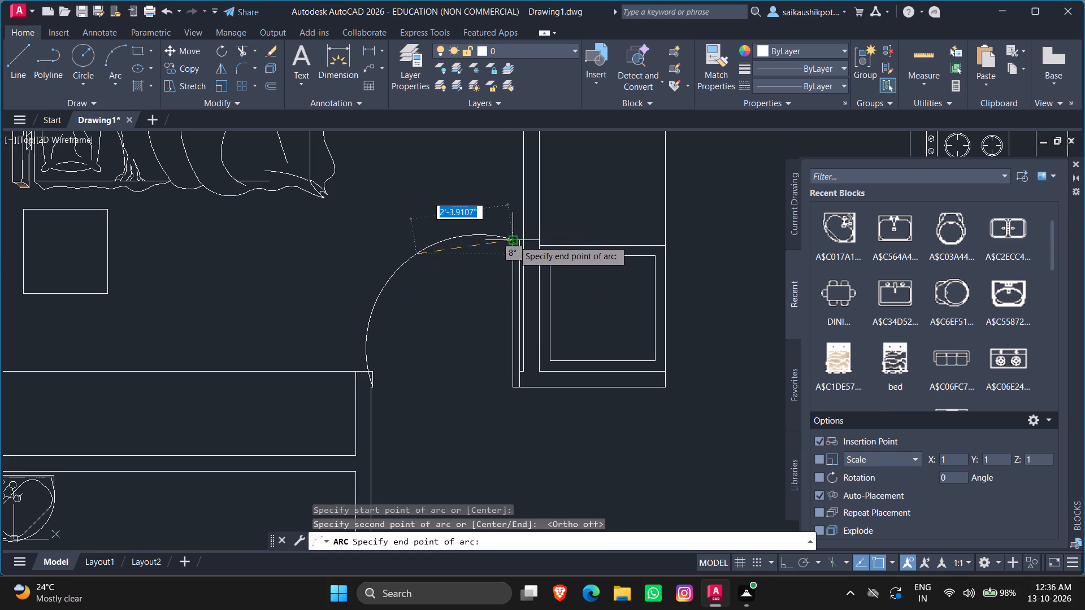
left_click(513, 240)
Stretch the swing arc's midpoint inward toward the door leaf to shape it as a roughly quarter-circle swing.
left_click(491, 285)
left_click(372, 236)
left_click(398, 268)
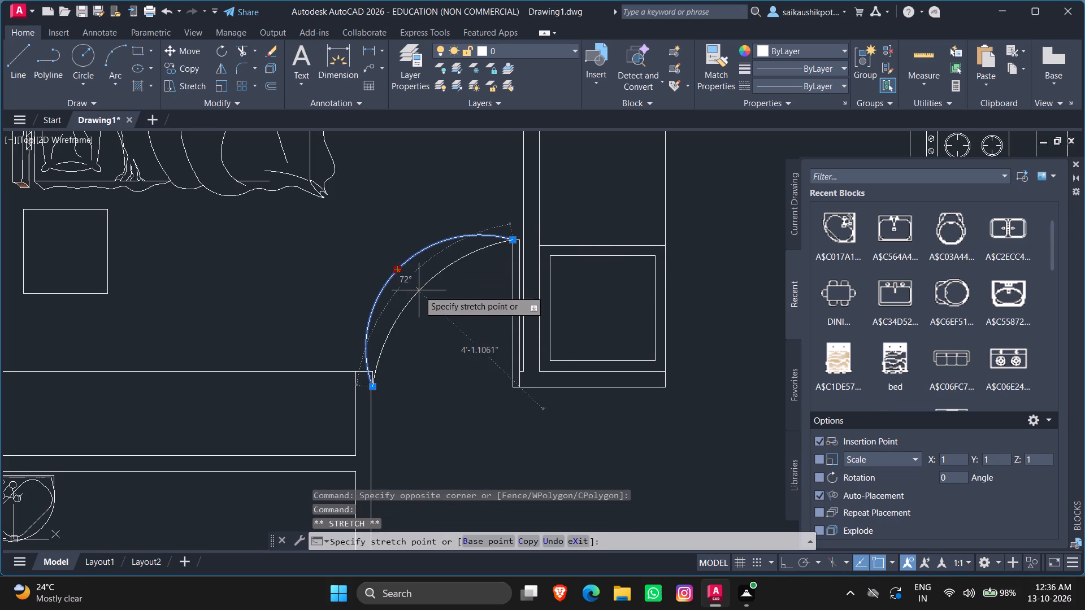
scroll(419, 290, "up", 2)
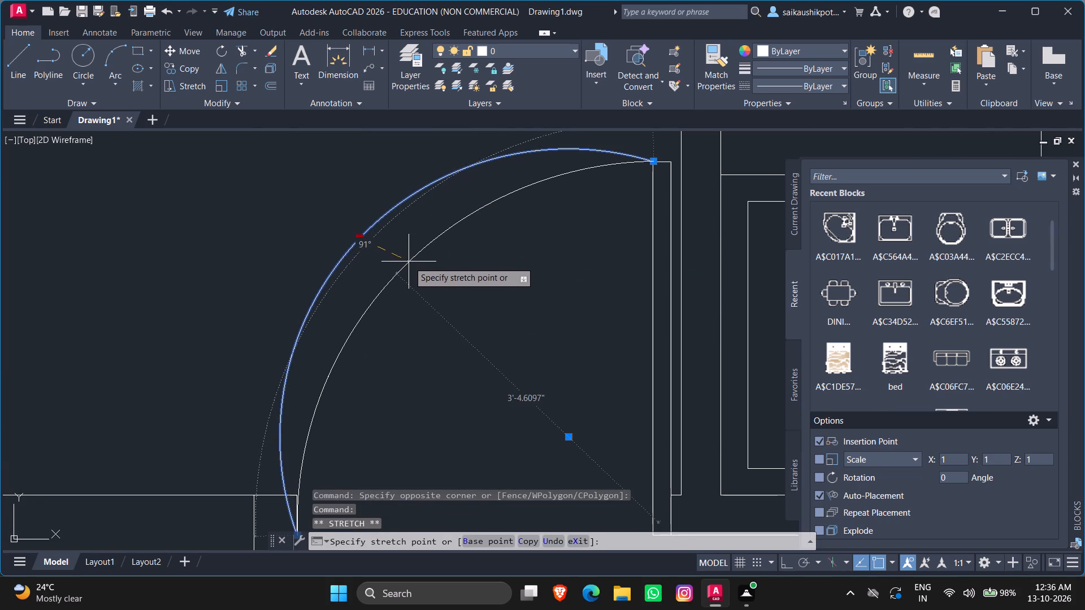
left_click(409, 262)
scroll(426, 298, "down", 2)
key("Escape")
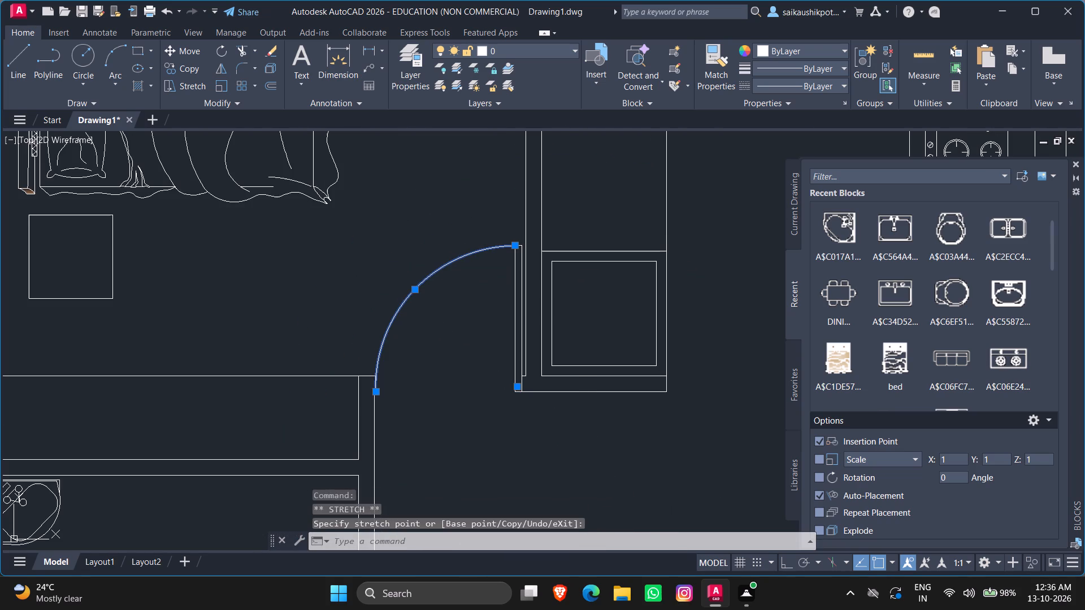
key("Escape")
Draw a horizontal jamb line across the upper-left bathroom's right wall, just below the bathroom's top wall, overshooting both wall faces.
scroll(135, 190, "down", 1)
scroll(333, 272, "down", 2)
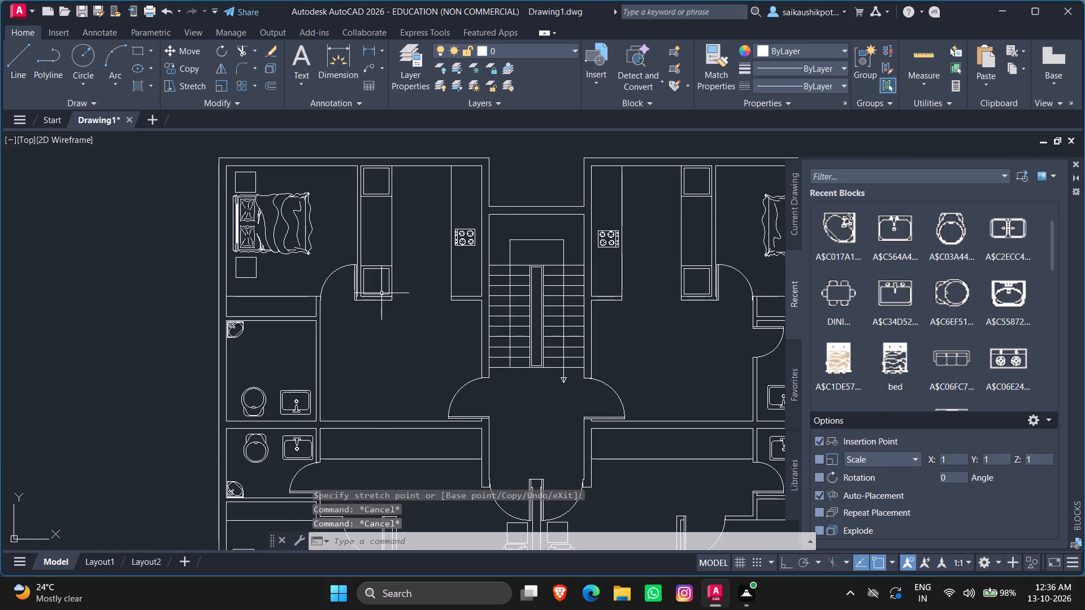
scroll(376, 294, "down", 1)
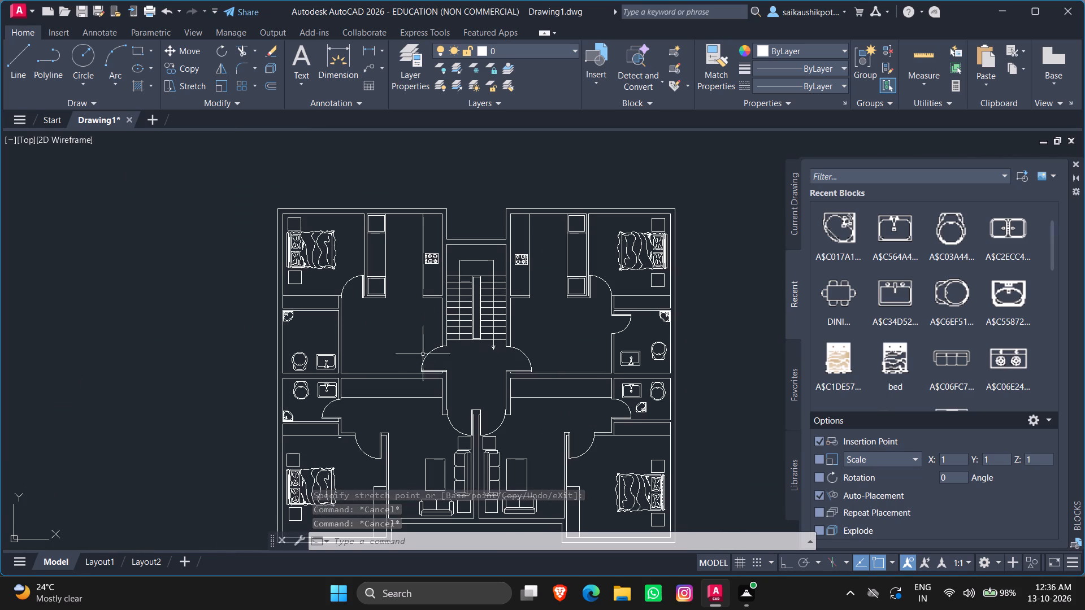
scroll(322, 315, "up", 3)
scroll(366, 334, "up", 2)
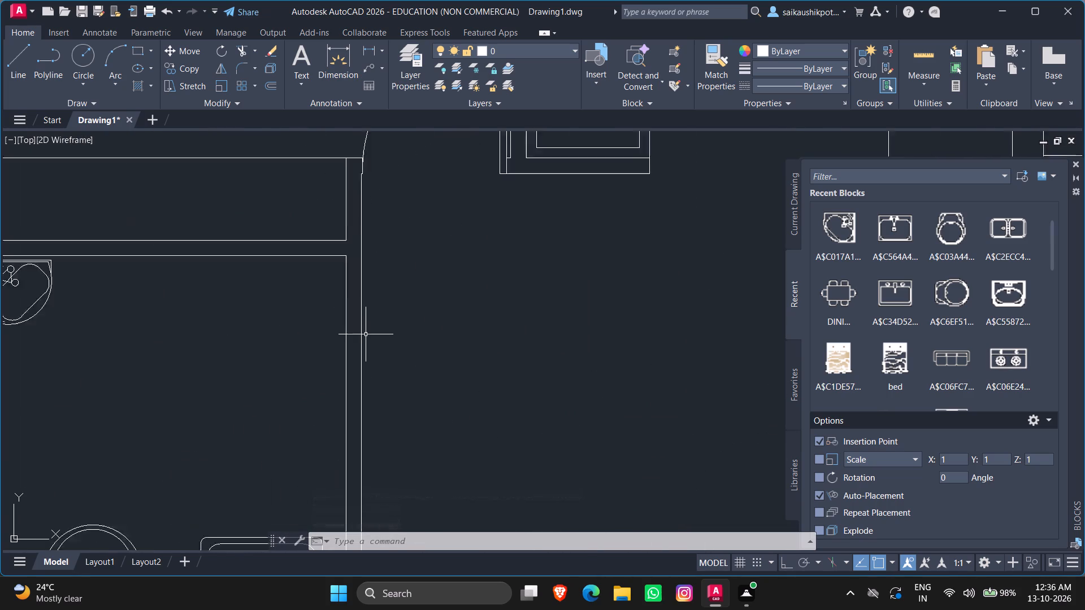
key("l")
key("Return")
key("F8")
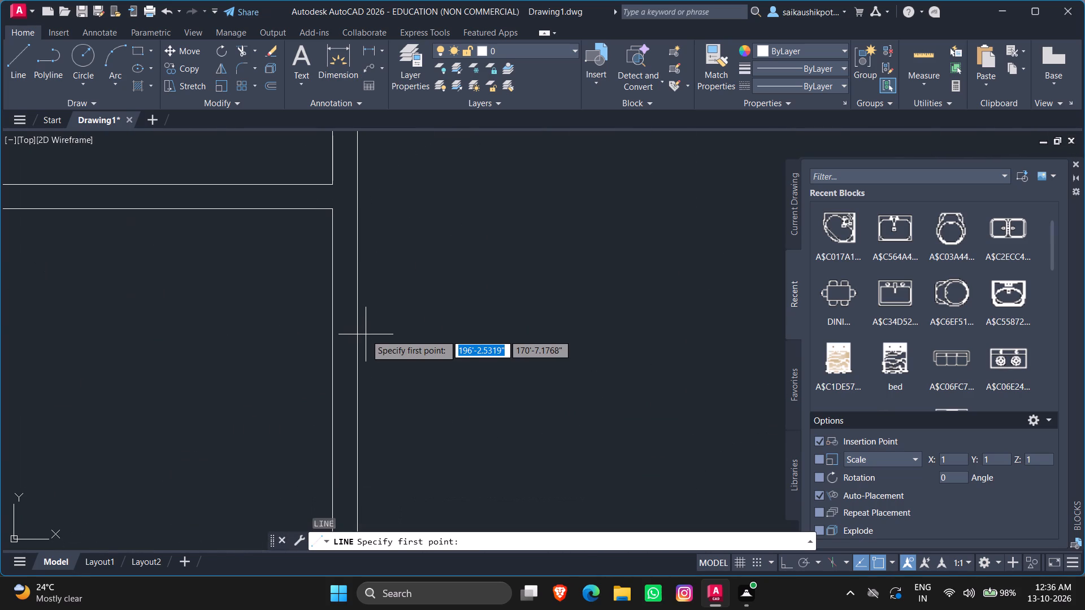
scroll(424, 350, "down", 2)
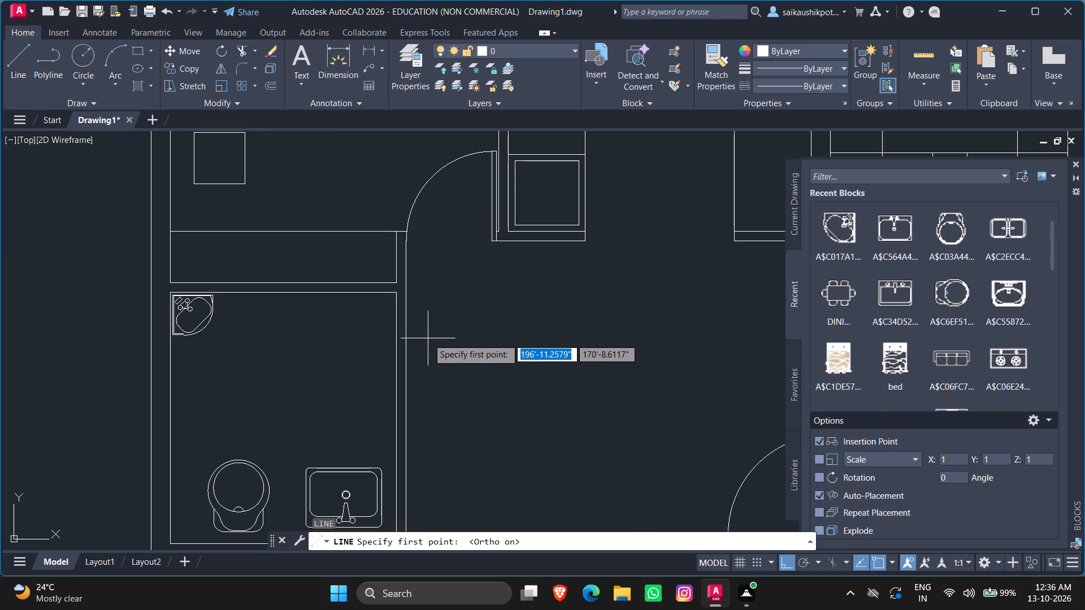
scroll(423, 348, "up", 2)
left_click_drag(333, 246, 338, 243)
left_click(427, 251)
key("Escape")
Trim both overshooting ends of the bathroom jamb line back to the wall faces.
type("TR")
key("Return")
key("Return")
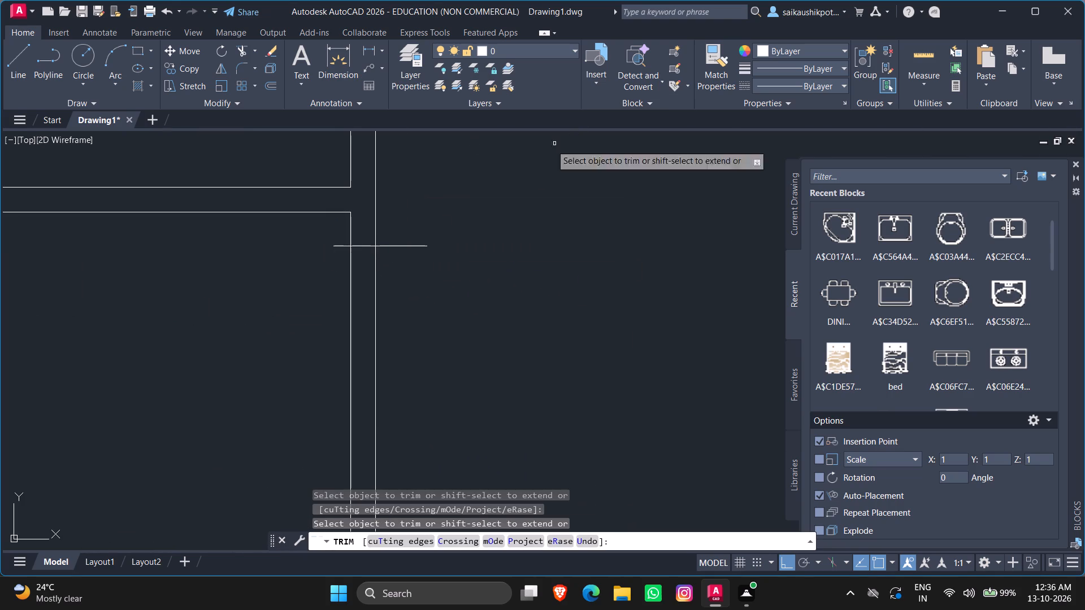
double_click(399, 286)
left_click(396, 223)
left_click(332, 249)
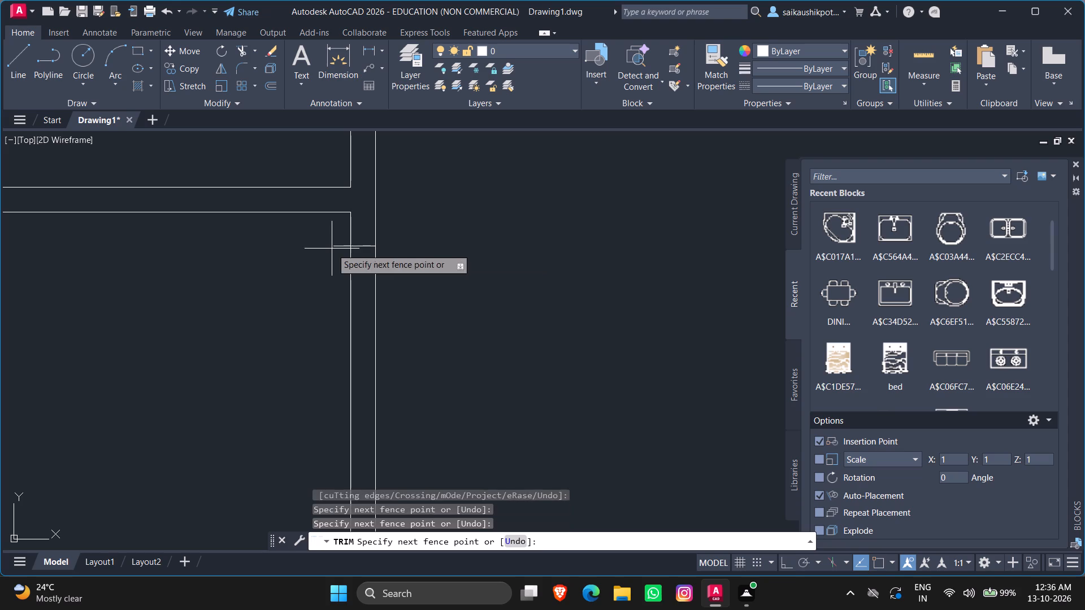
left_click(338, 240)
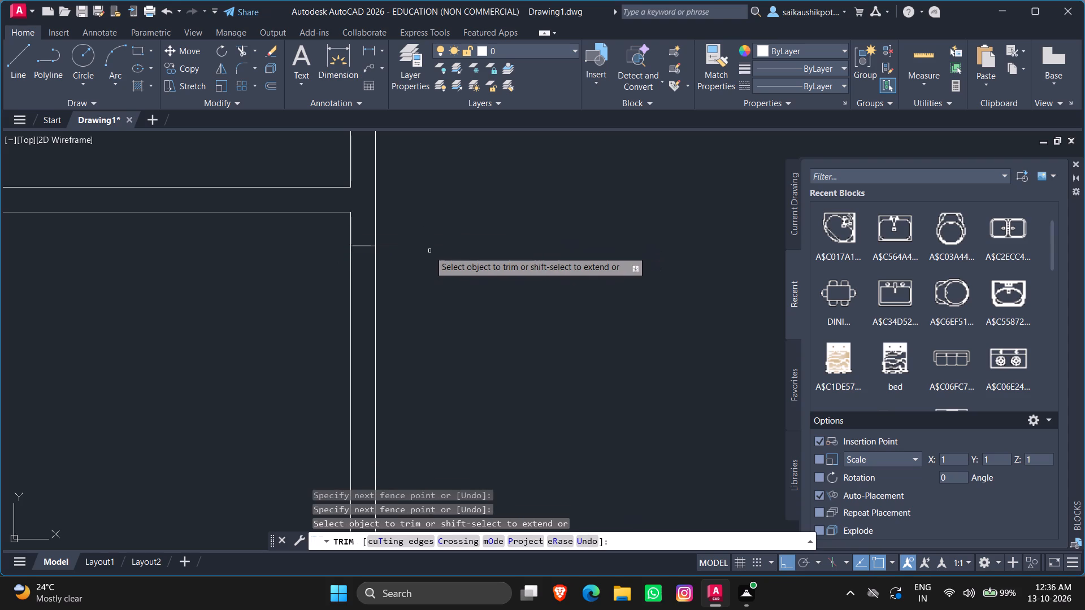
key("Escape")
Offset the bathroom jamb line 3' downward along the wall to mark the doorway's other jamb.
key("o")
key("Return")
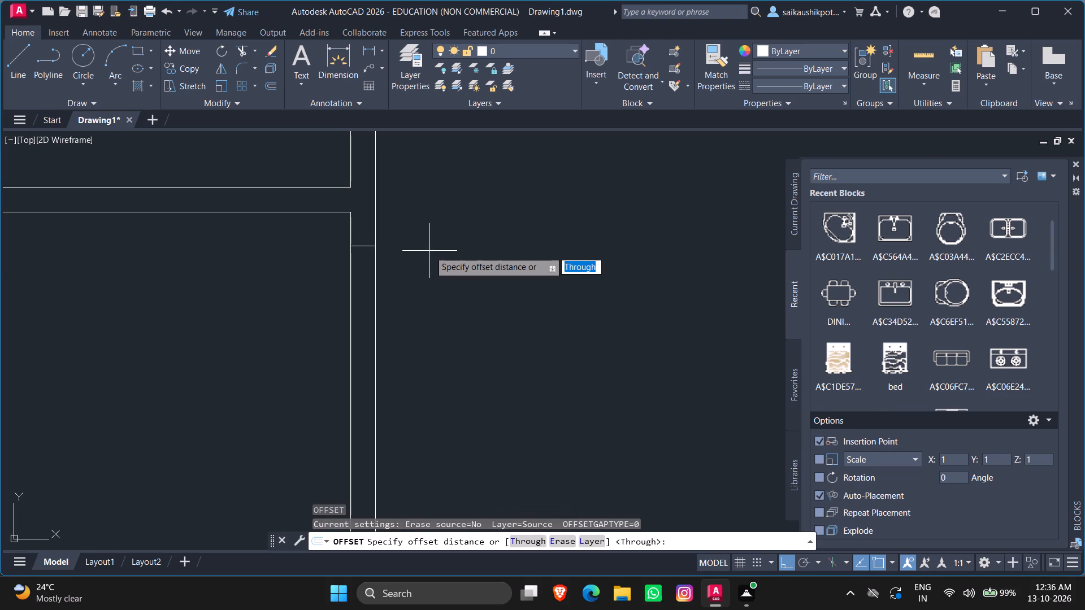
type("3'")
key("Return")
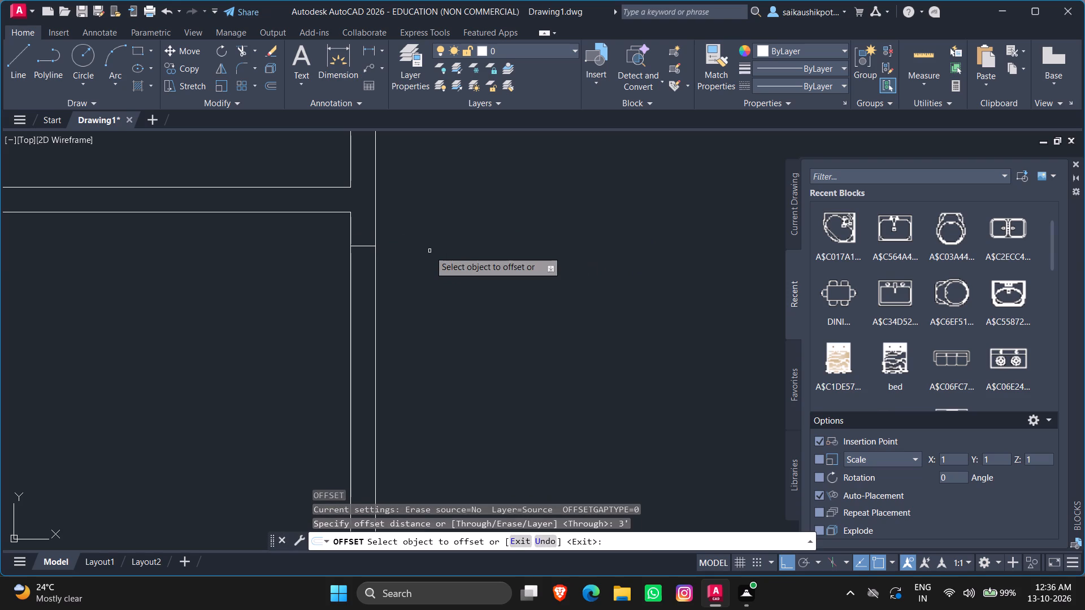
scroll(439, 295, "down", 3)
scroll(434, 302, "up", 2)
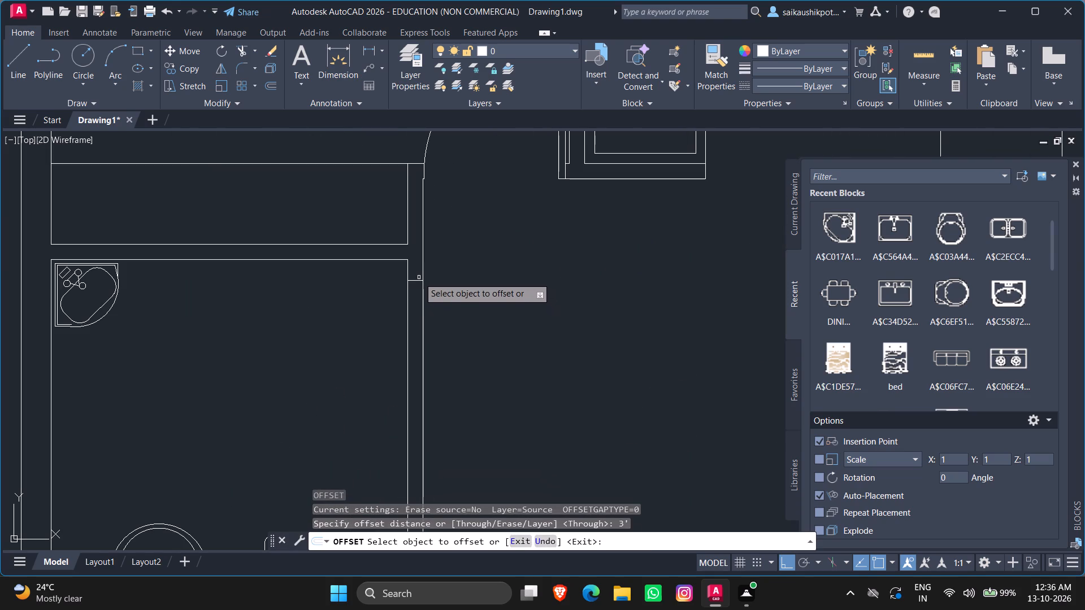
left_click(415, 281)
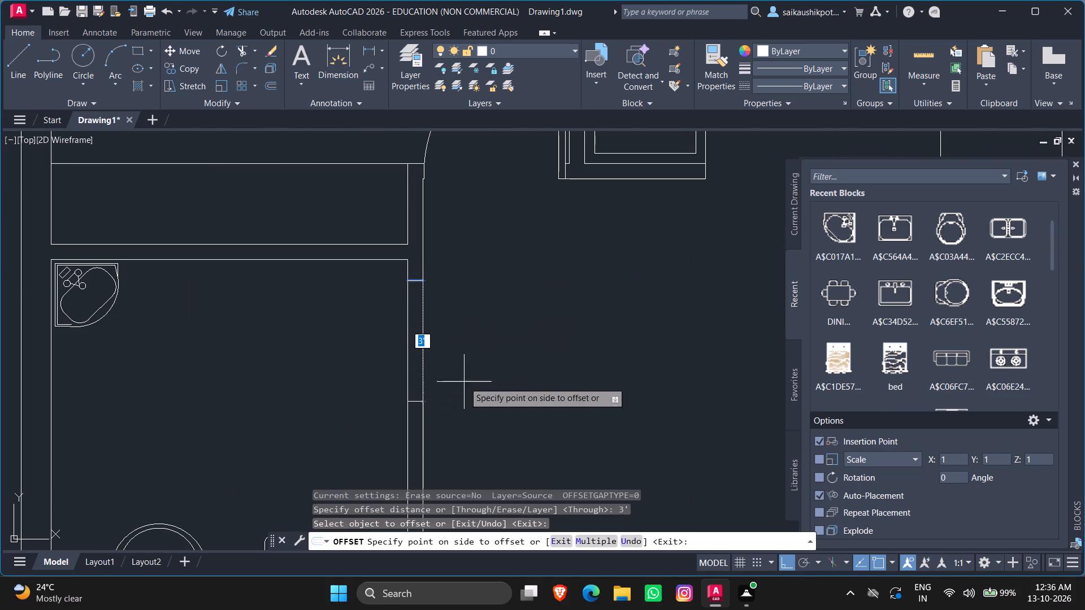
double_click(481, 396)
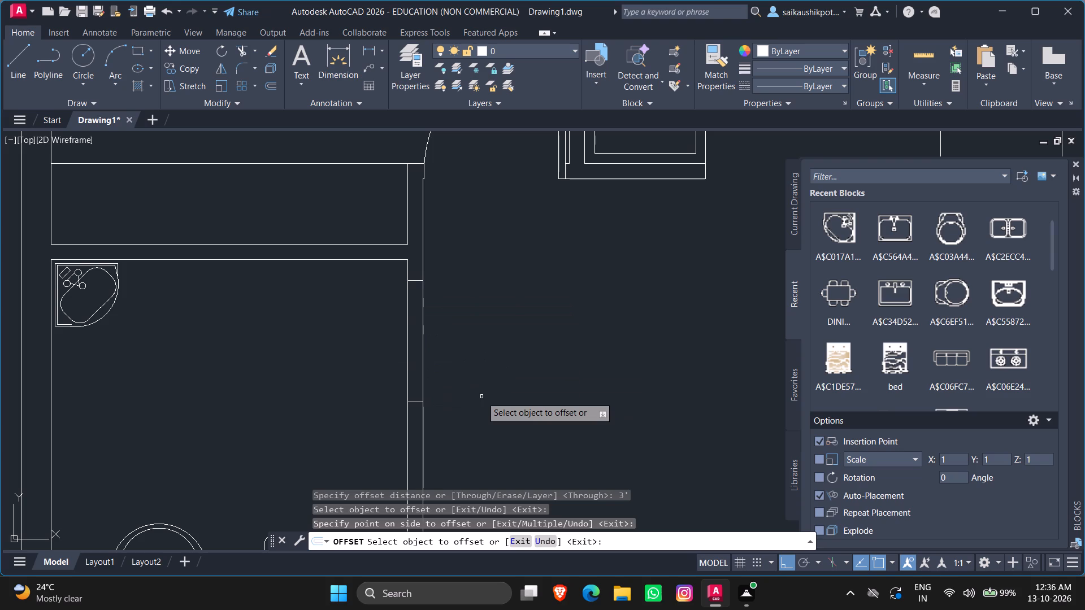
key("Escape")
key("Escape")
Trim both wall lines between the two jambs to open the upper-left bathroom's doorway.
type("TR")
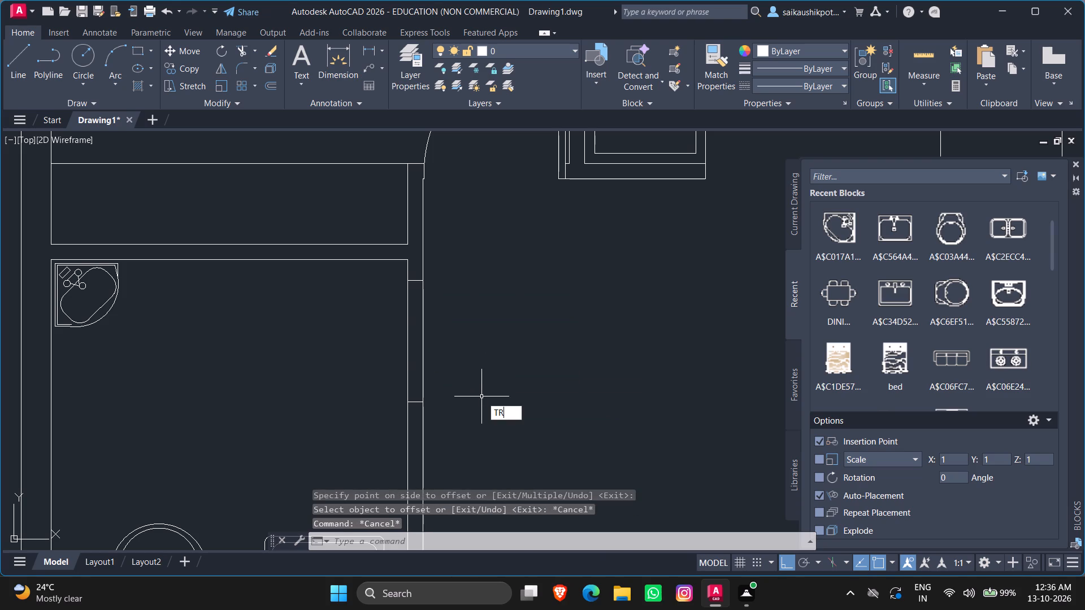
key("Return")
key("Return")
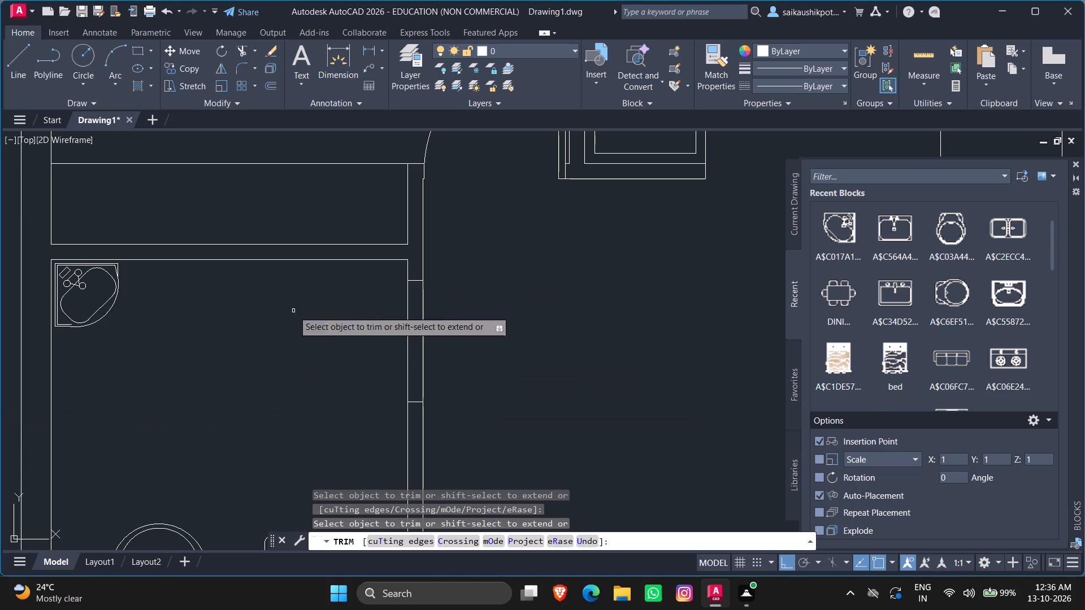
left_click(394, 335)
left_click(488, 347)
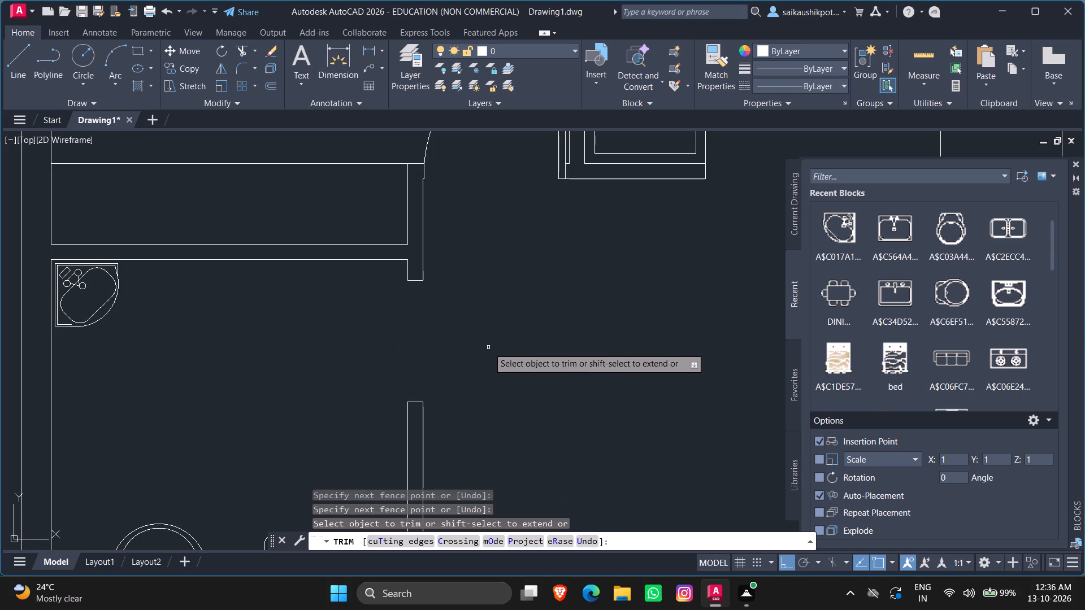
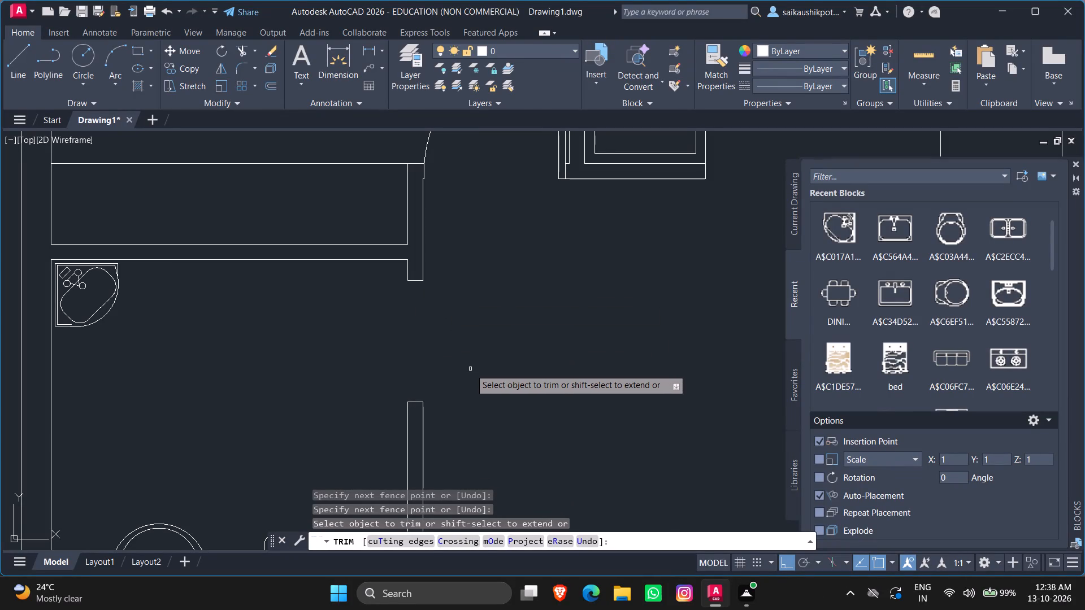
Draw a 3' by 2" door leaf extending into the upper-left bathroom from the outer corner of its doorway's upper jamb.
key("Escape")
key("Escape")
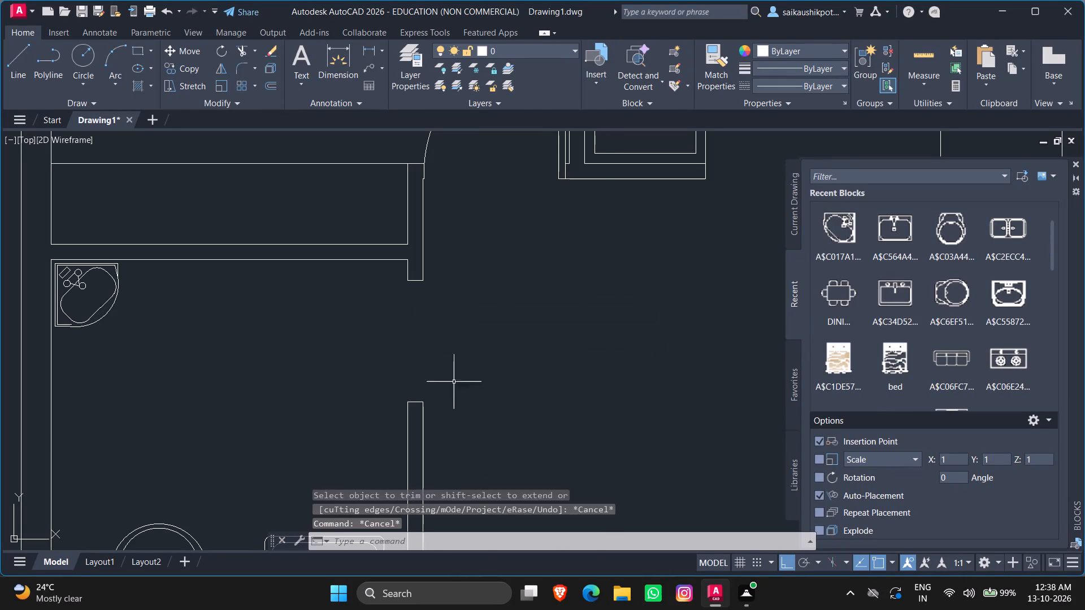
key("Escape")
key("Escape")
key("l")
key("Return")
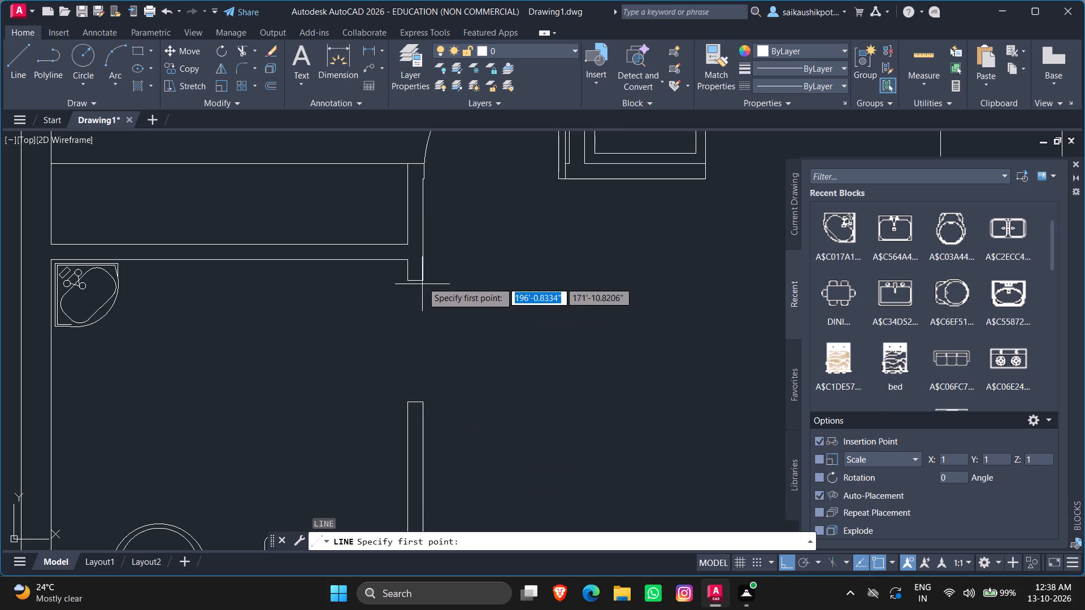
left_click(422, 281)
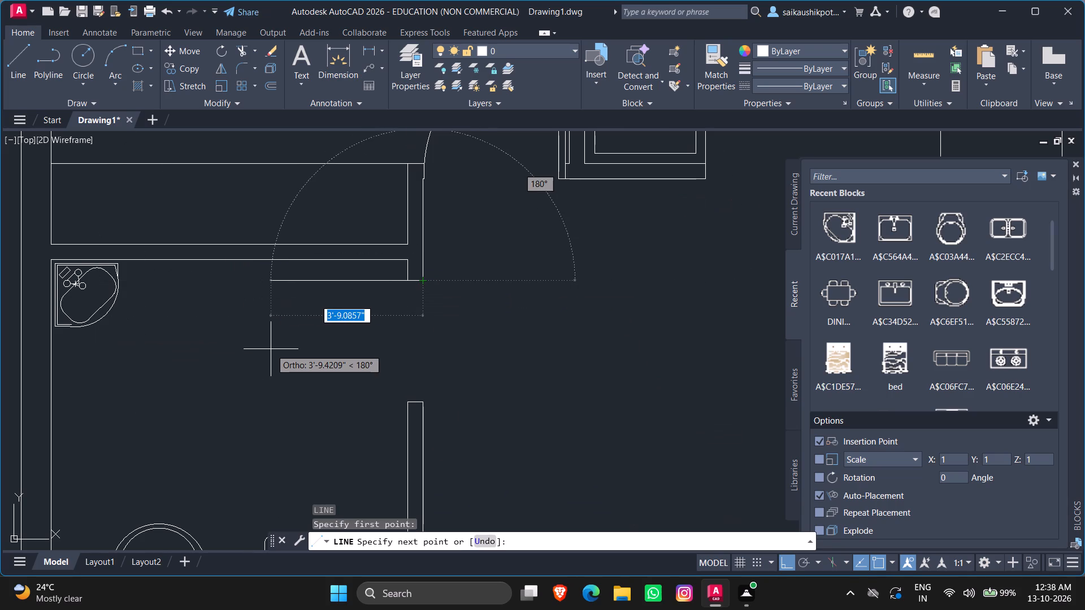
type("3'")
key("Return")
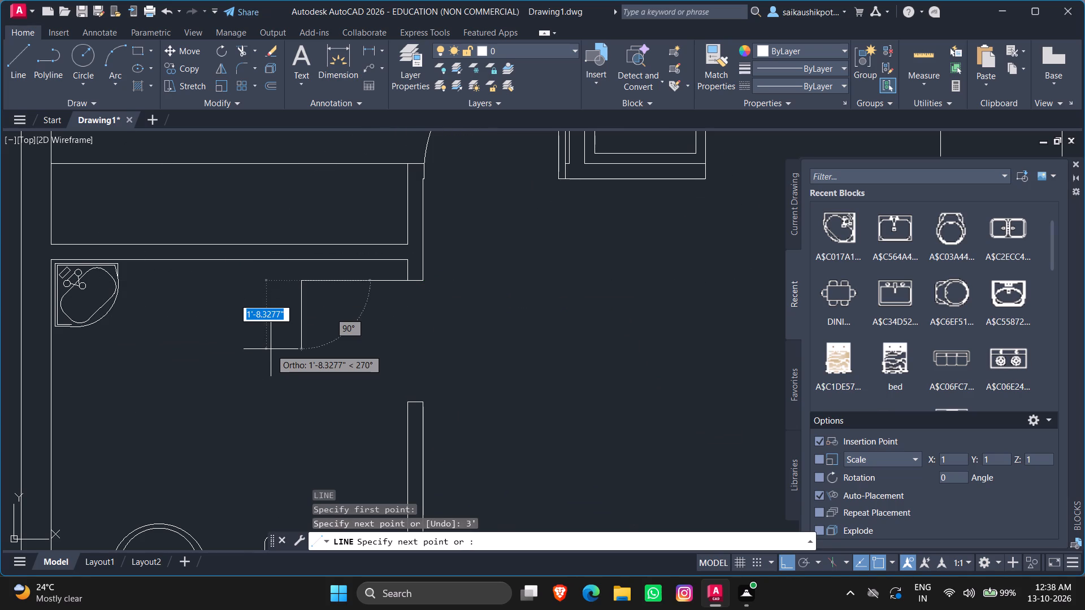
type("2\"")
key("Return")
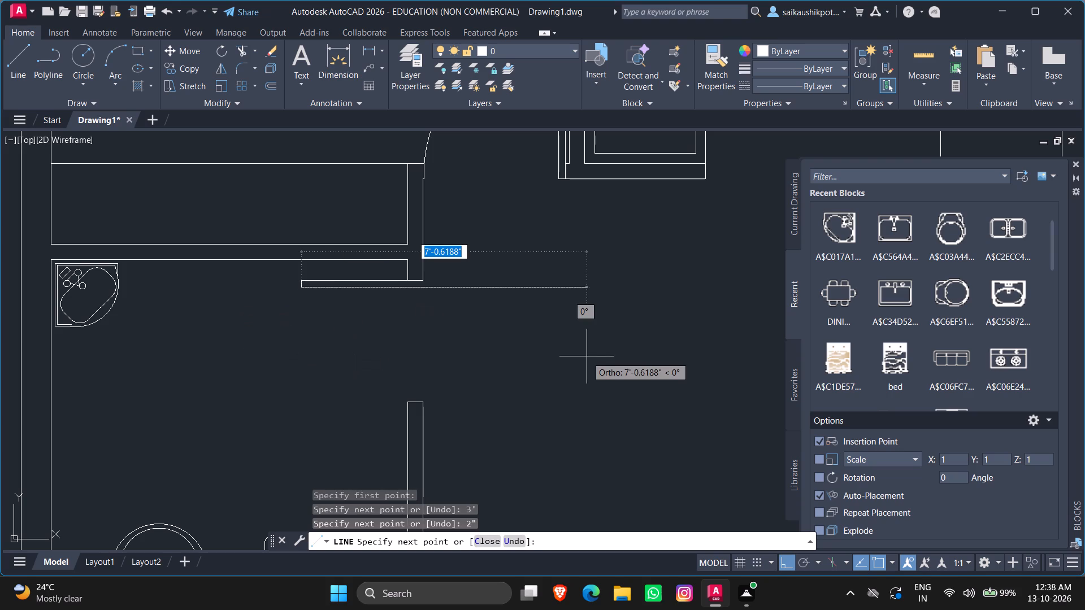
type("3'")
key("Return")
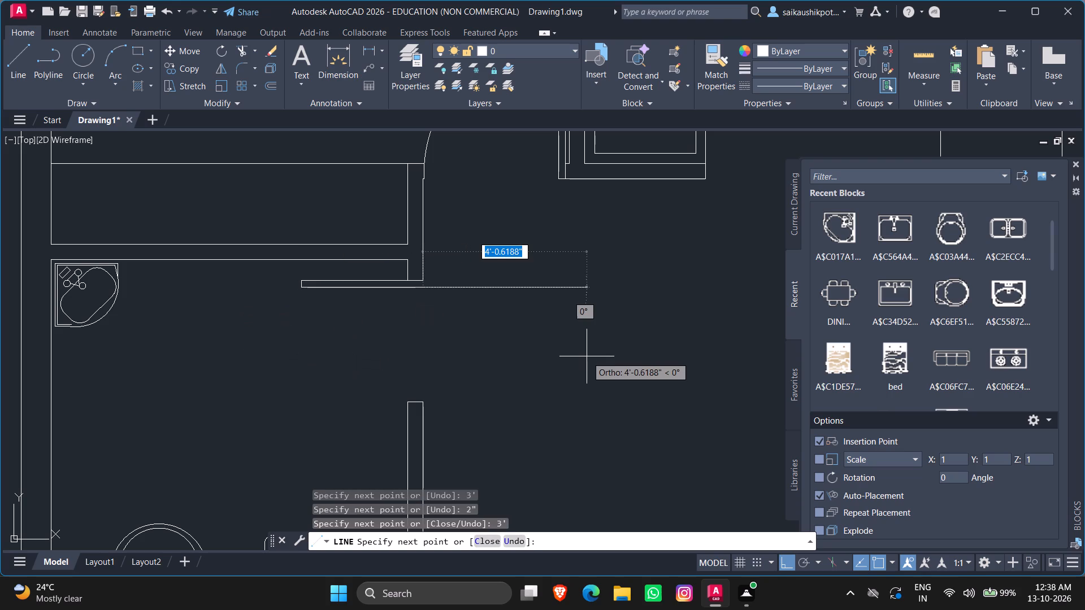
scroll(465, 312, "up", 1)
scroll(404, 272, "up", 2)
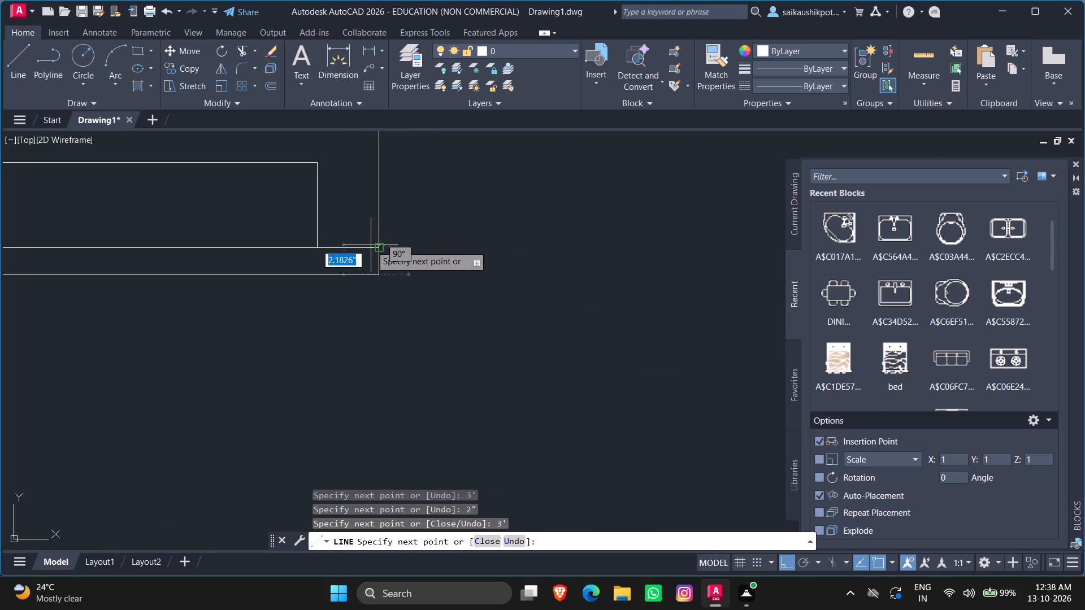
left_click(371, 245)
key("Escape")
scroll(537, 342, "down", 3)
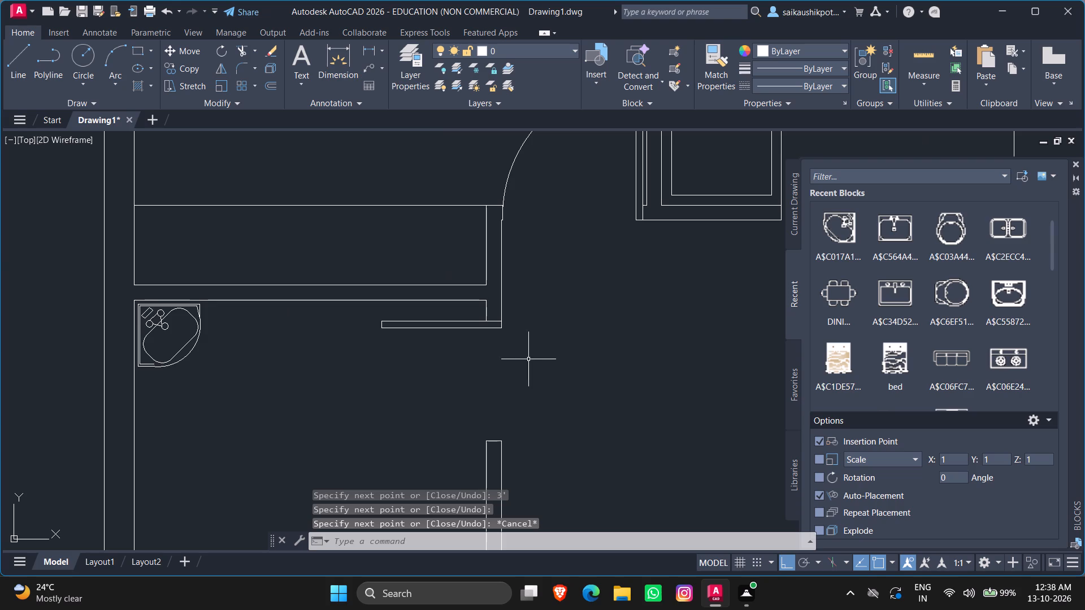
Draw a three-point swing arc, with Ortho off, from the leaf's lower free corner to the outer corner of the lower jamb.
left_click(109, 55)
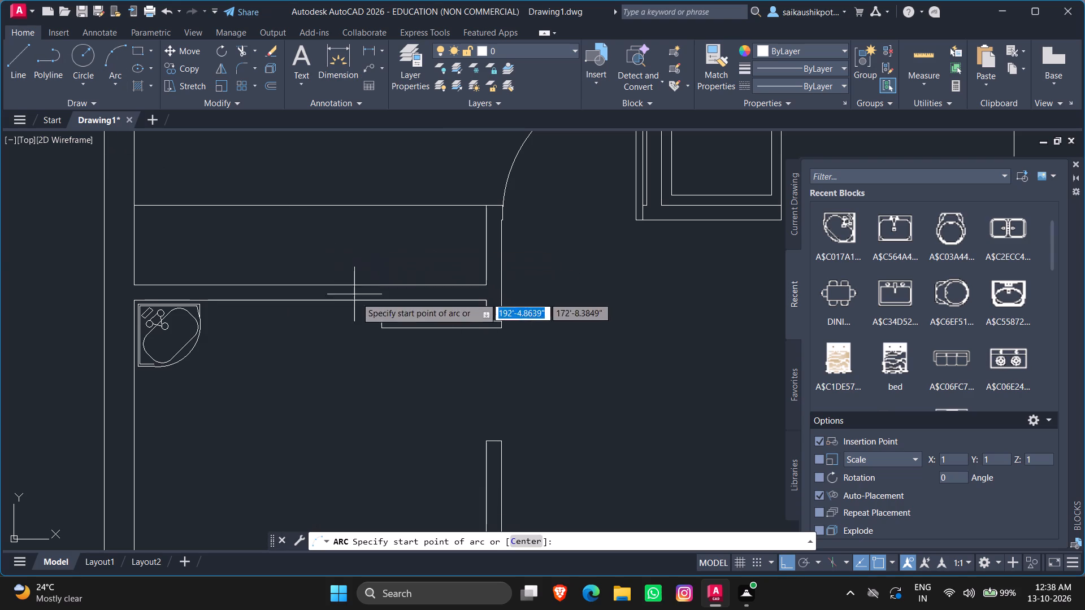
left_click(381, 326)
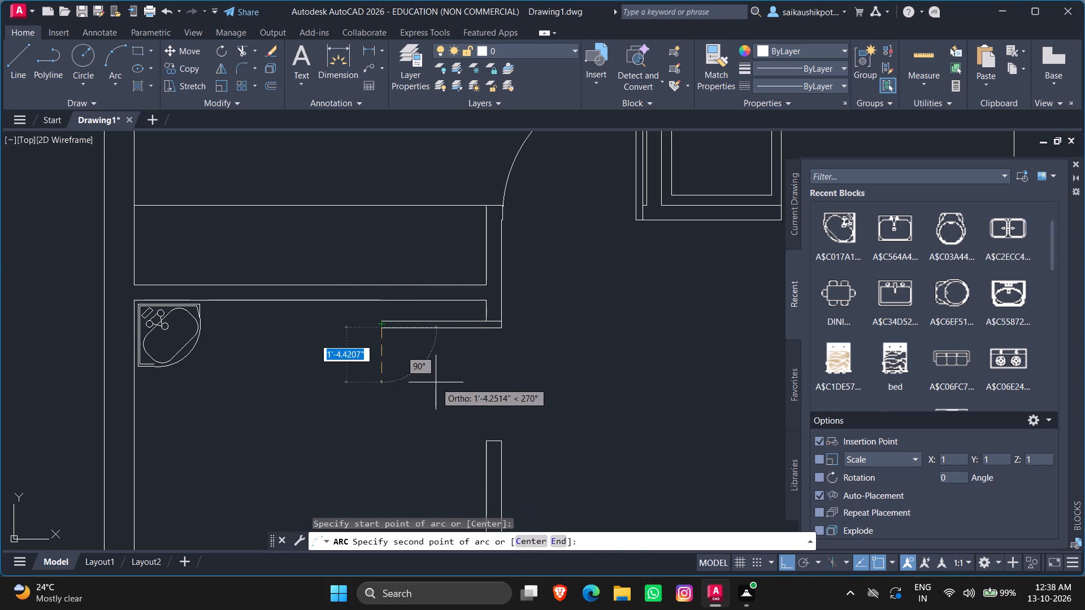
key("F8")
left_click(440, 401)
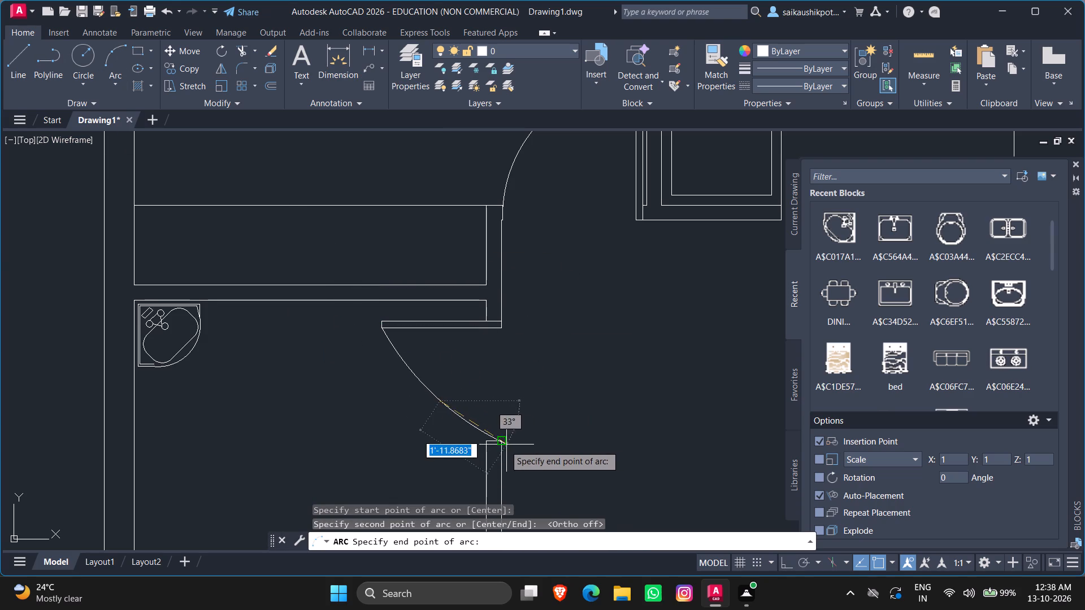
left_click(502, 443)
Stretch the bathroom door arc's midpoint outward, away from the hinge, to make it a roughly quarter-circle swing.
left_click_drag(479, 387, 458, 403)
left_click(417, 433)
scroll(429, 406, "up", 1)
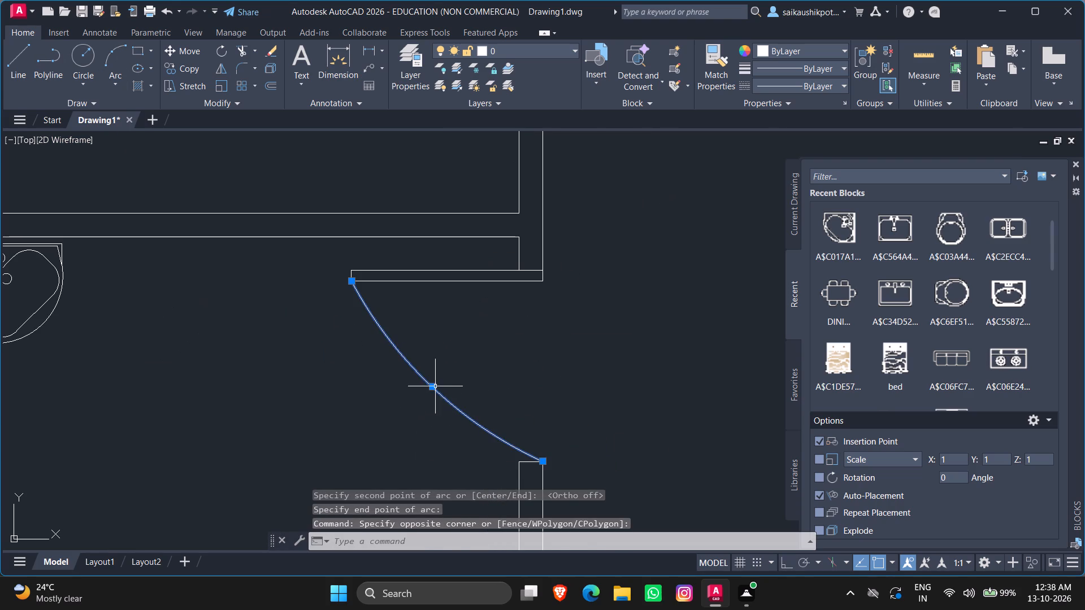
left_click(434, 387)
scroll(420, 413, "up", 1)
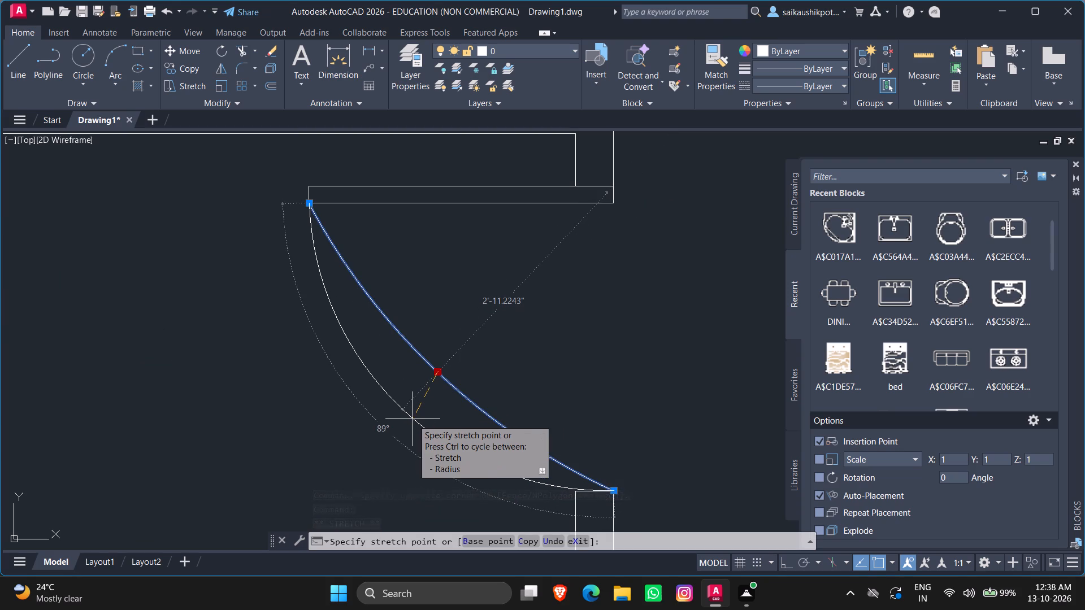
left_click(410, 420)
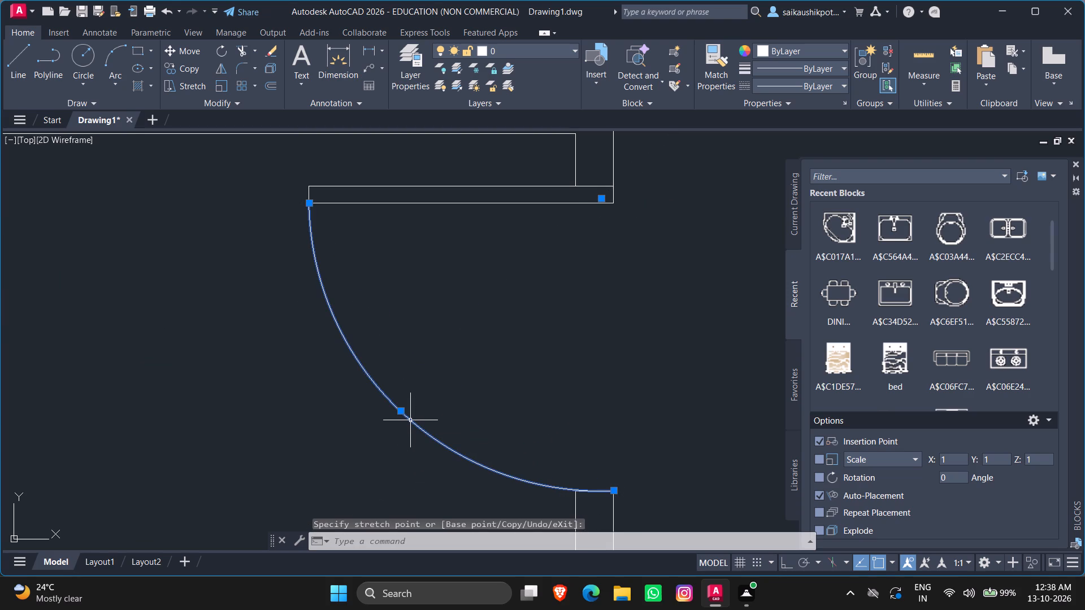
key("Escape")
scroll(410, 420, "down", 4)
key("Escape")
scroll(478, 352, "down", 3)
scroll(397, 259, "down", 1)
scroll(510, 328, "up", 1)
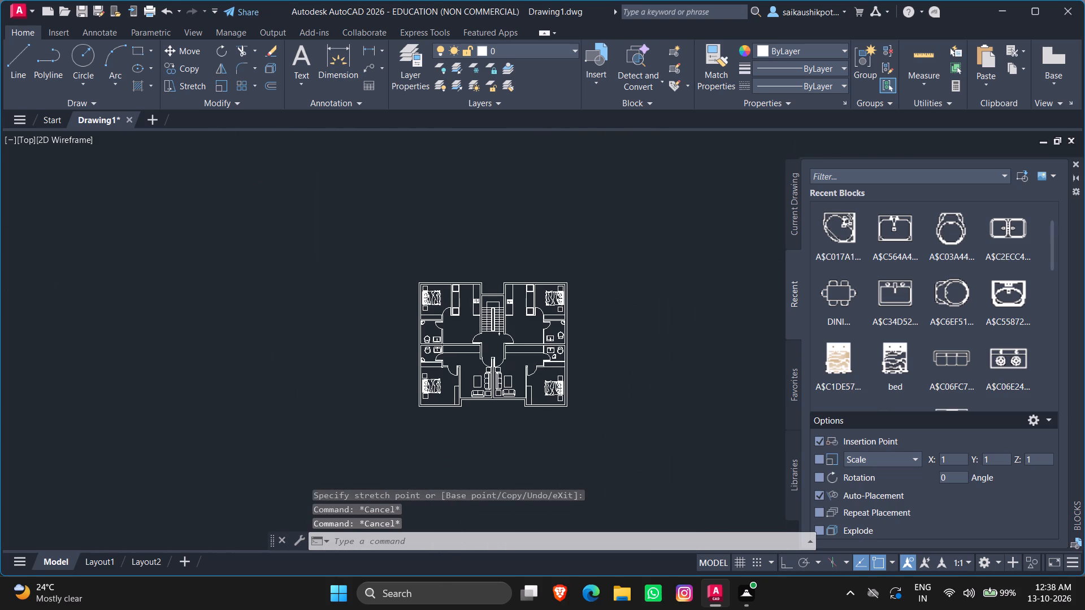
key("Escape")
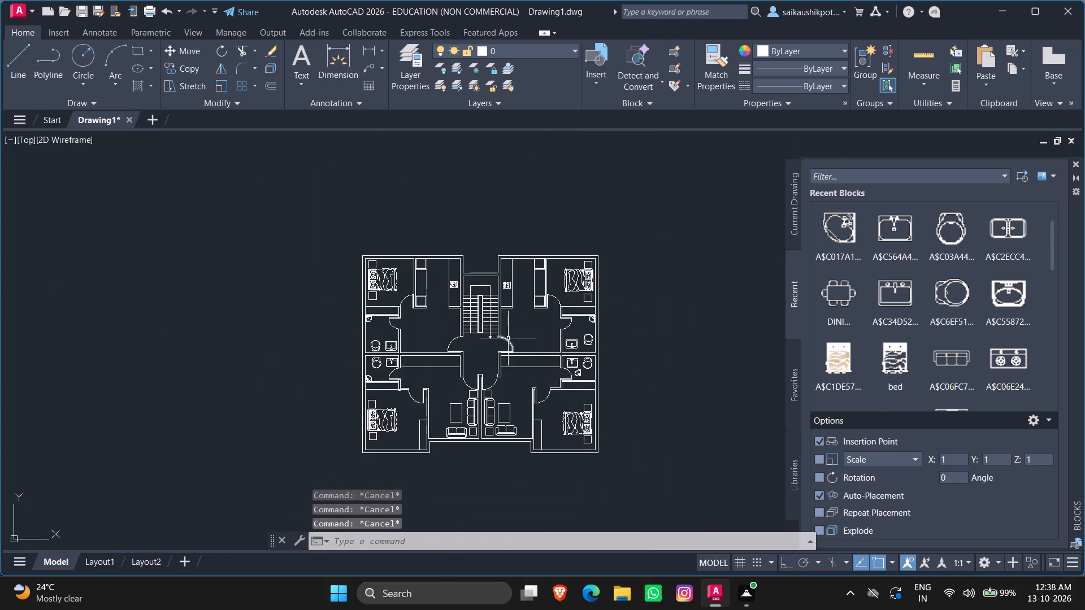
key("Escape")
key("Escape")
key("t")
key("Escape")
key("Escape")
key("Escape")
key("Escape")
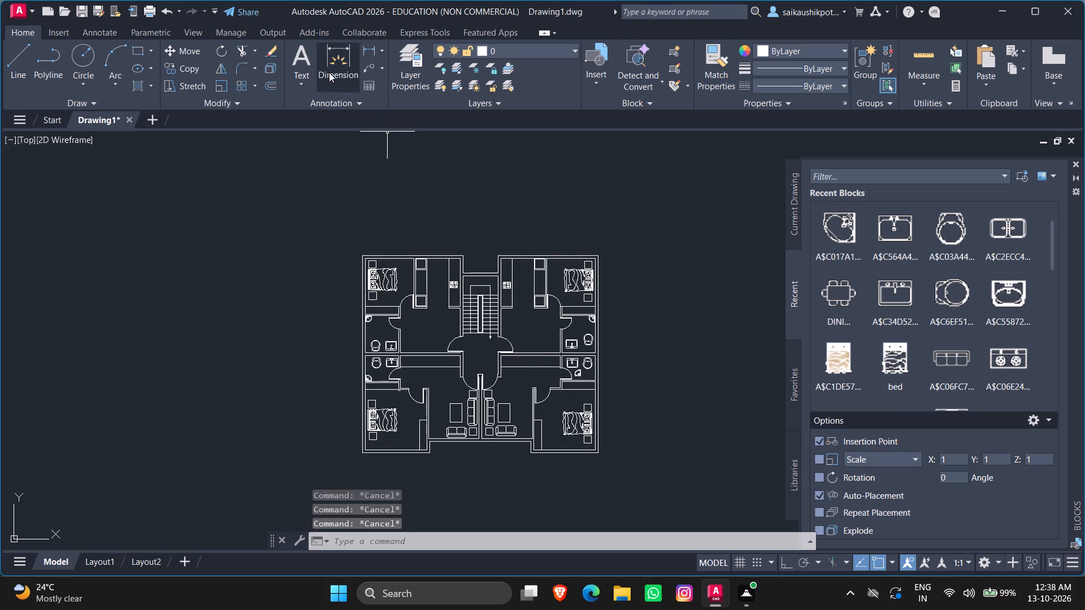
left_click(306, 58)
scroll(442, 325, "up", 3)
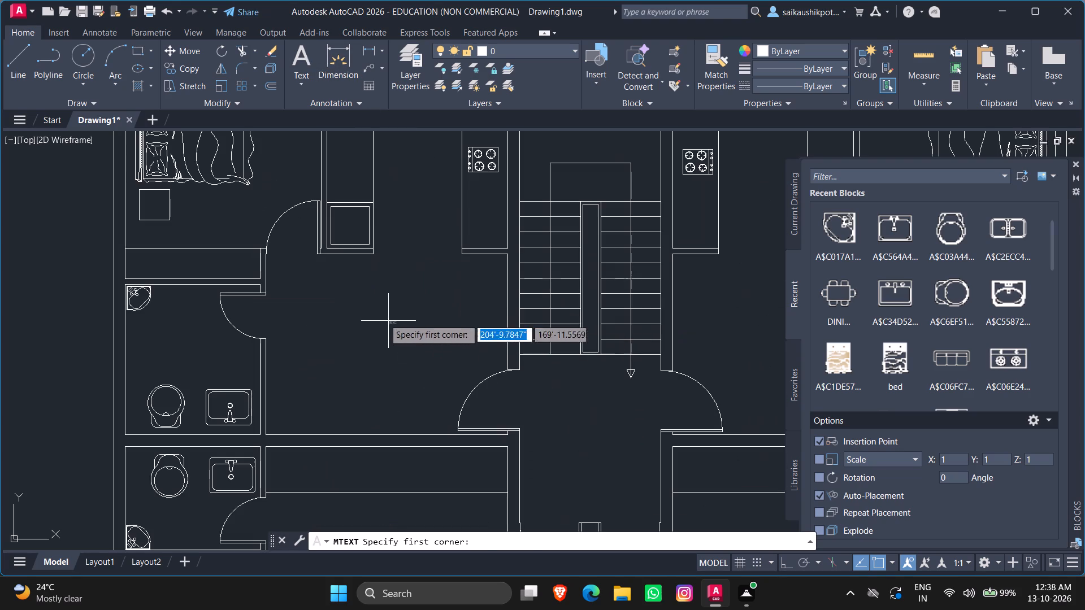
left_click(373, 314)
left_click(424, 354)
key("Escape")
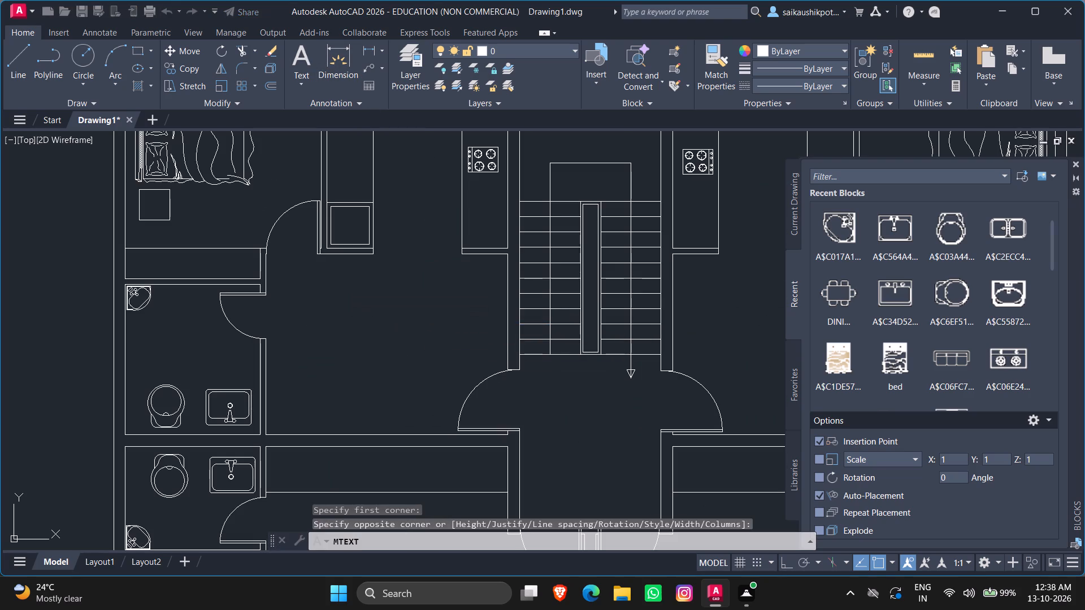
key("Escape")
Add a two-line multiline text label reading "UNIT A" and "280 sq. ft" in the upper-left unit's open area, between bathroom and stairs.
key("space")
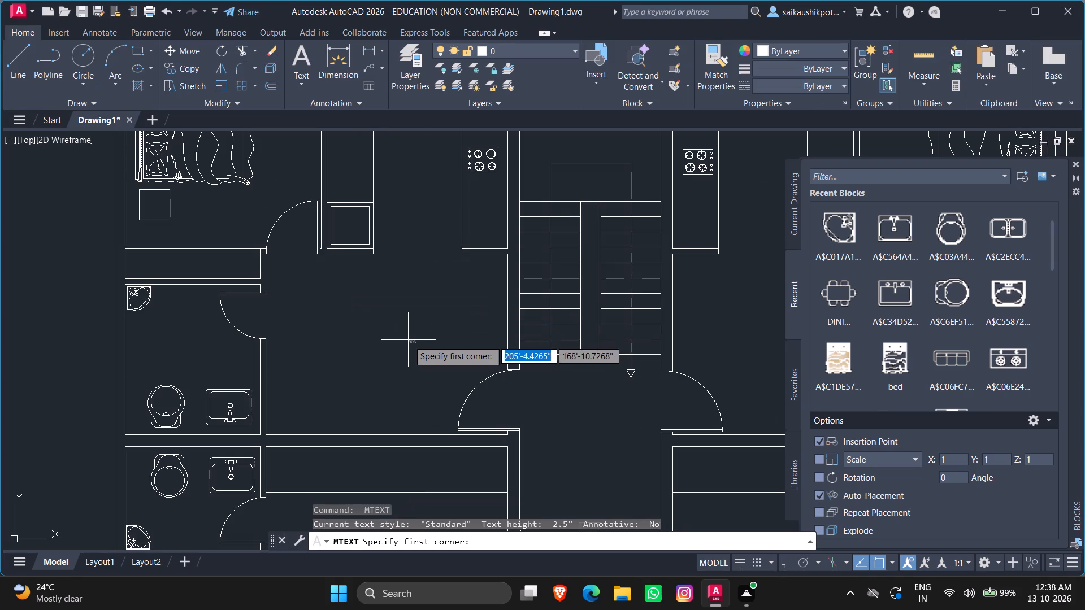
left_click_drag(358, 316, 364, 319)
left_click(449, 382)
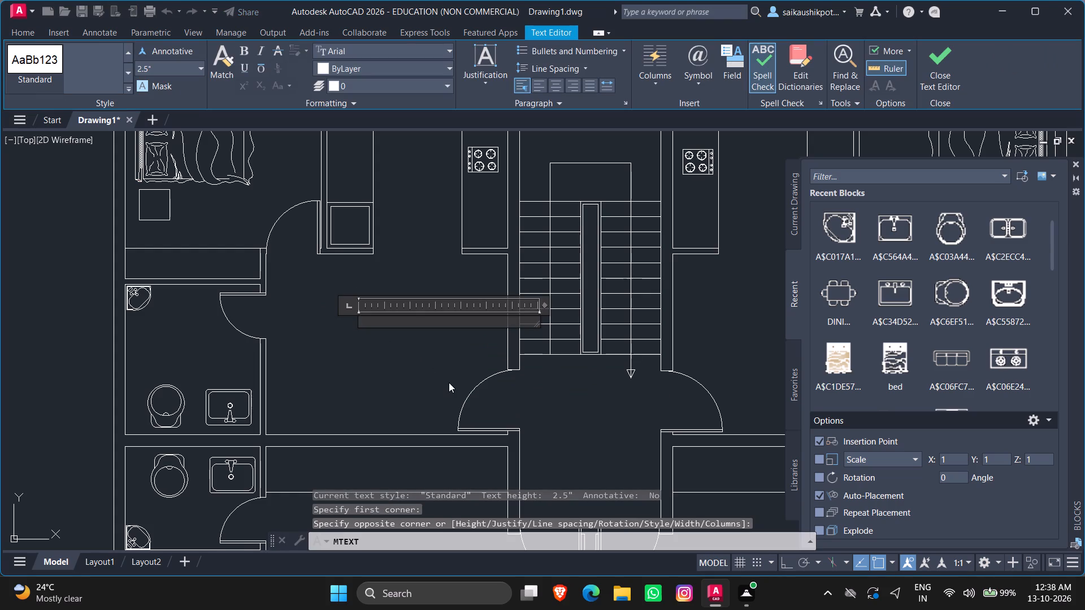
type("UNIT")
key("space")
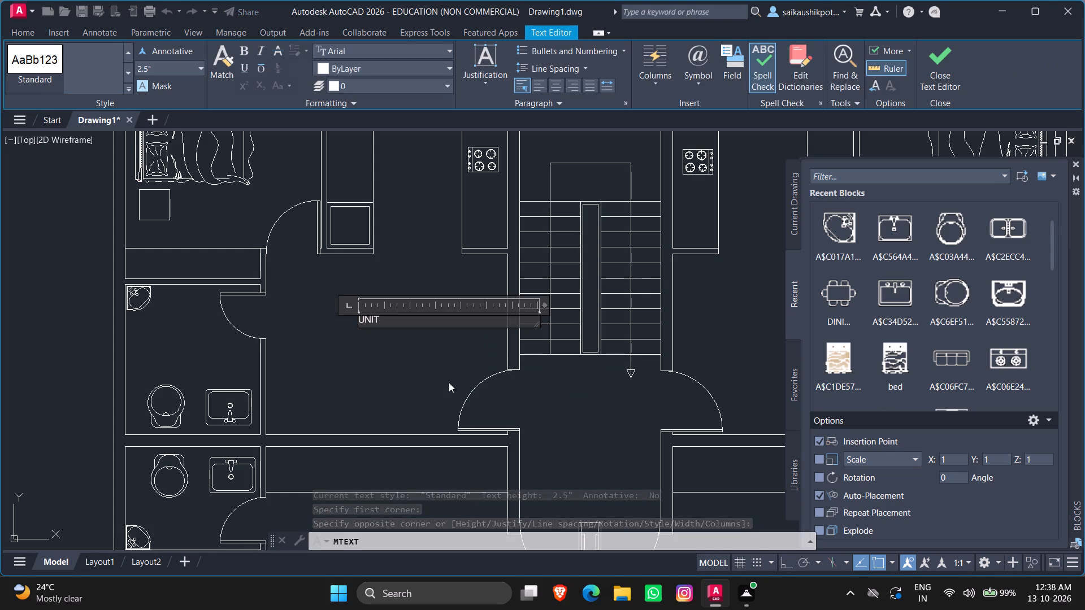
type("A")
key("space")
key("Return")
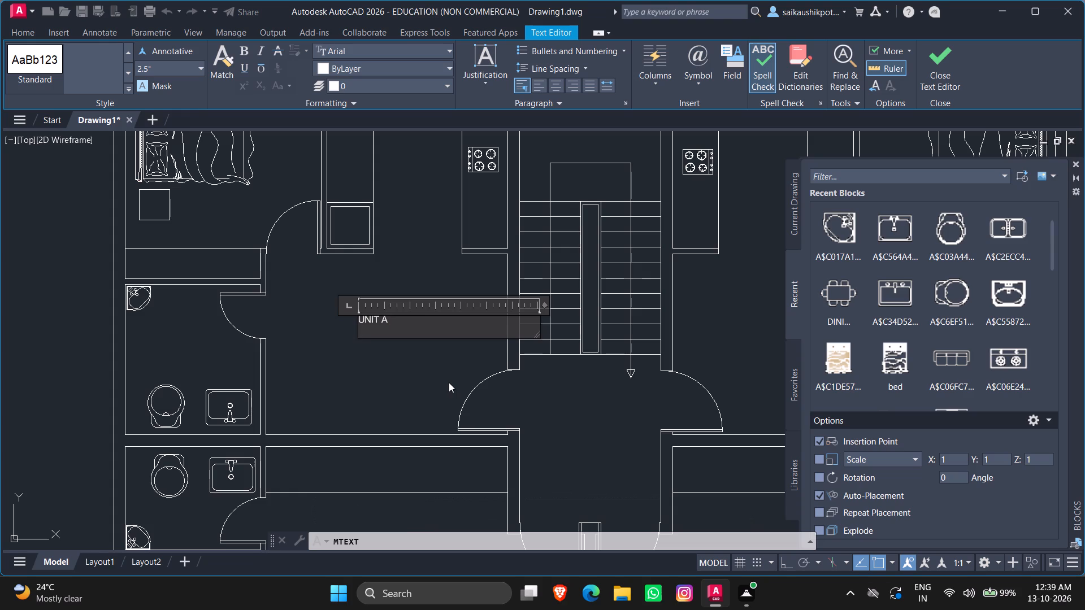
type("280")
key("space")
type("sq")
type(". ft")
key("Escape")
key("Return")
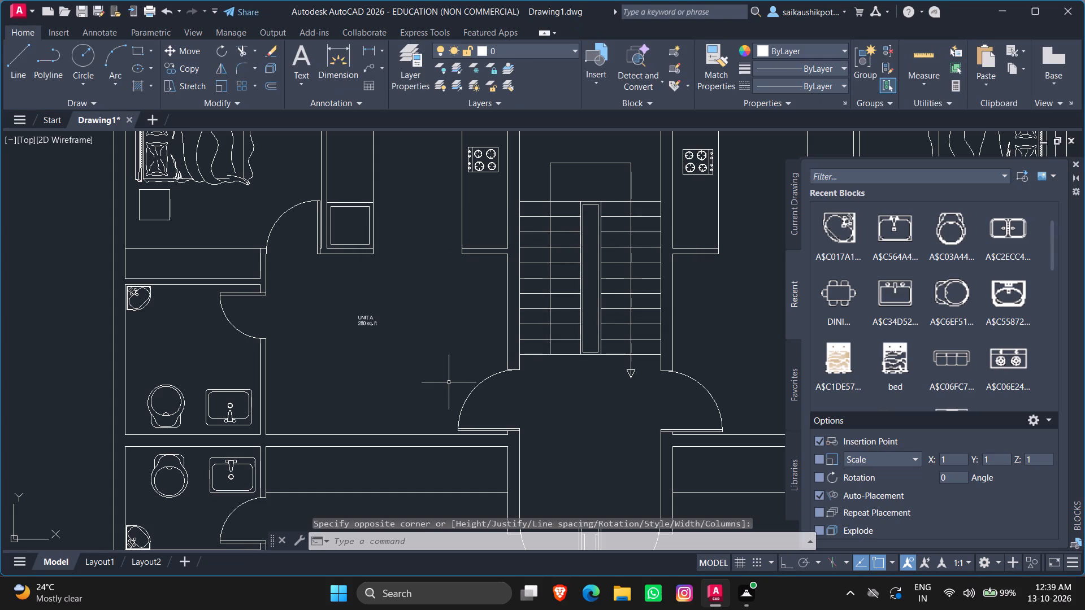
Scale up the UNIT A label freehand from a base point at its lower-left corner so it reads clearly at plan scale.
left_click(370, 313)
left_click(351, 341)
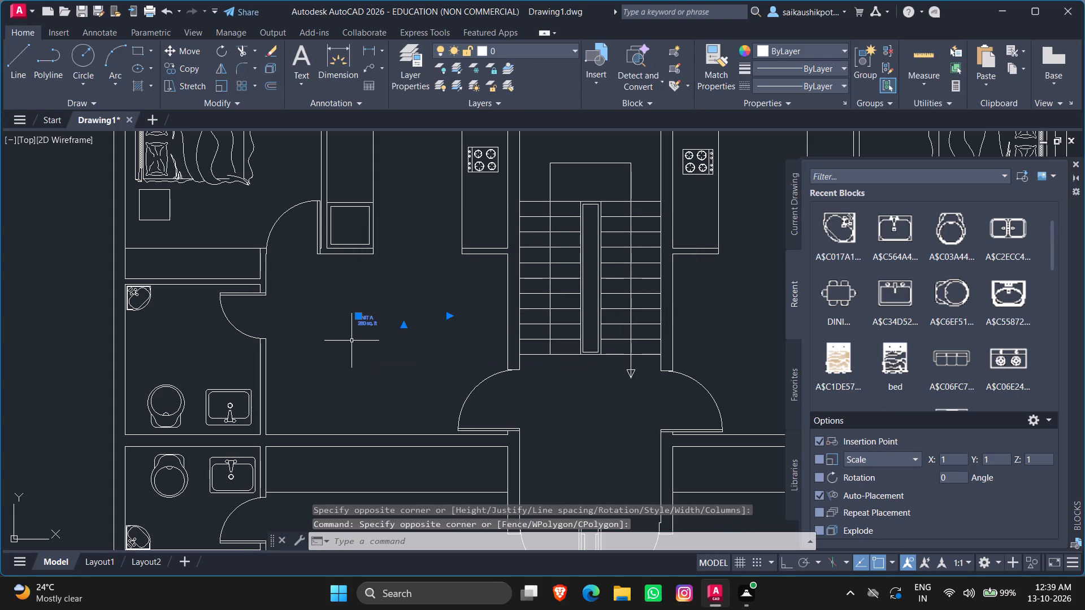
type("sc")
key("Return")
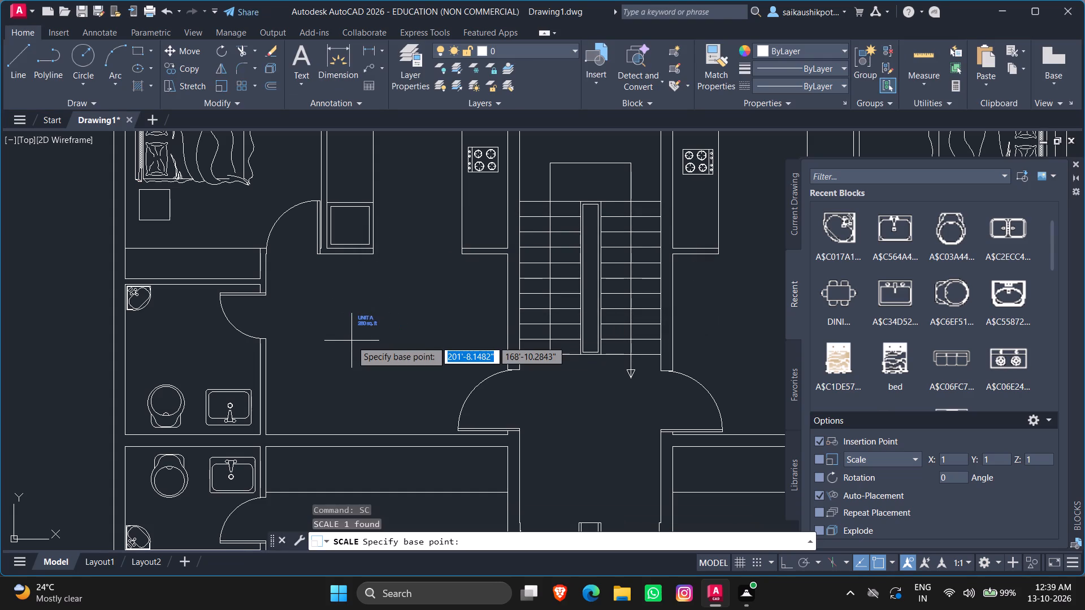
scroll(351, 332, "up", 3)
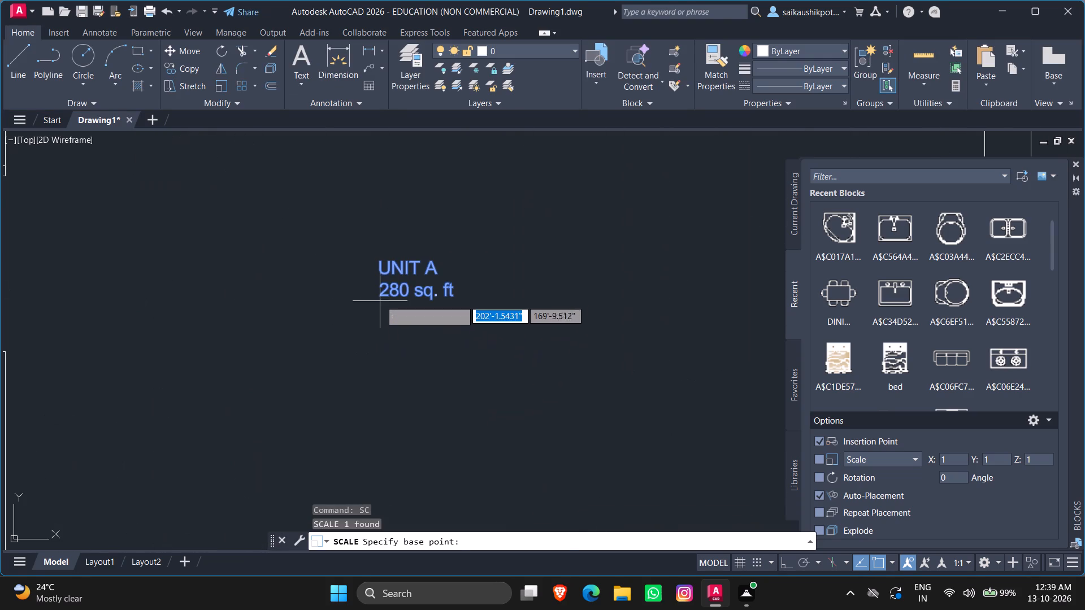
left_click(382, 294)
scroll(307, 367, "down", 7)
scroll(316, 375, "up", 1)
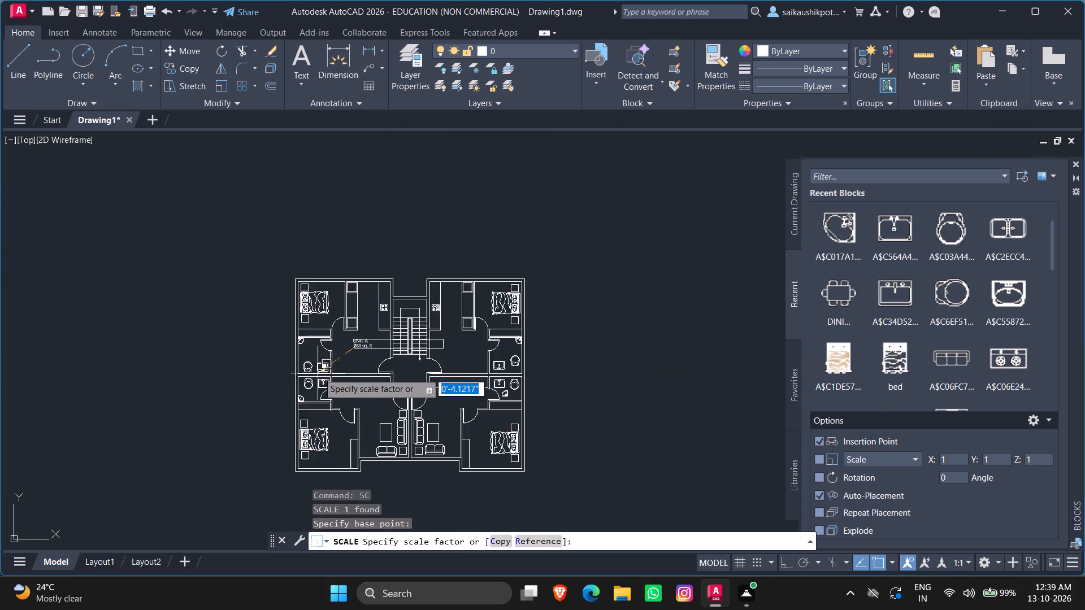
scroll(319, 372, "up", 3)
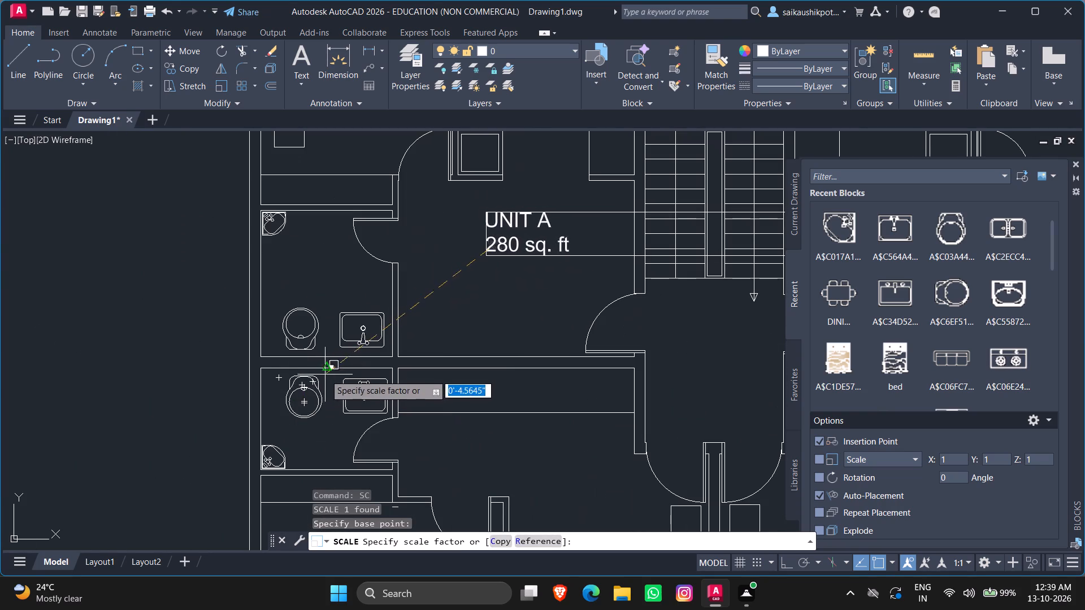
left_click(223, 416)
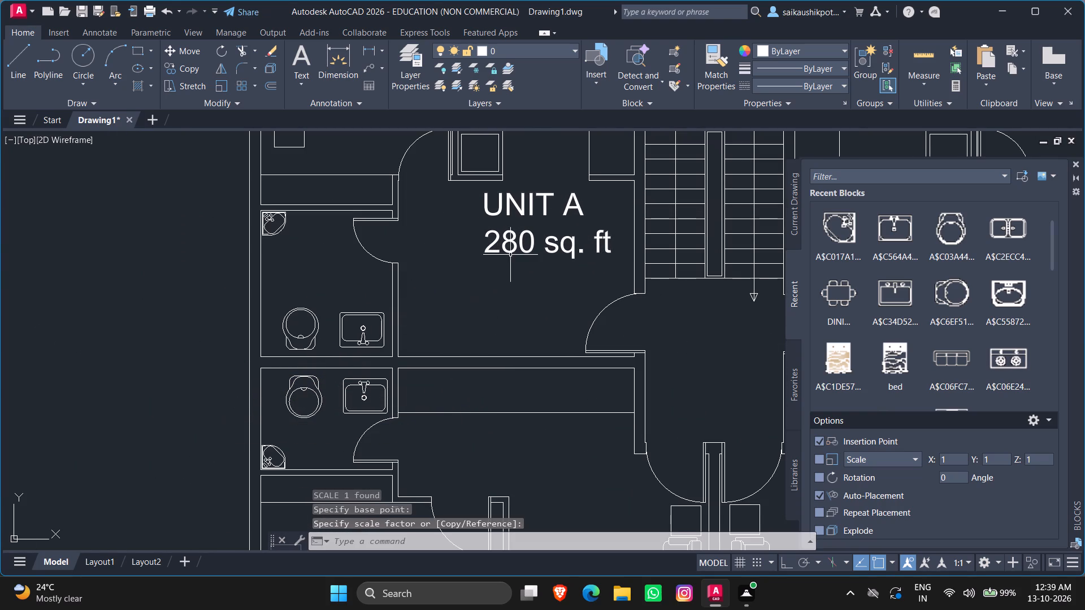
Move the UNIT A label slightly down and toward the bathroom within the upper-left unit's open area.
left_click_drag(513, 234, 483, 275)
left_click(483, 195)
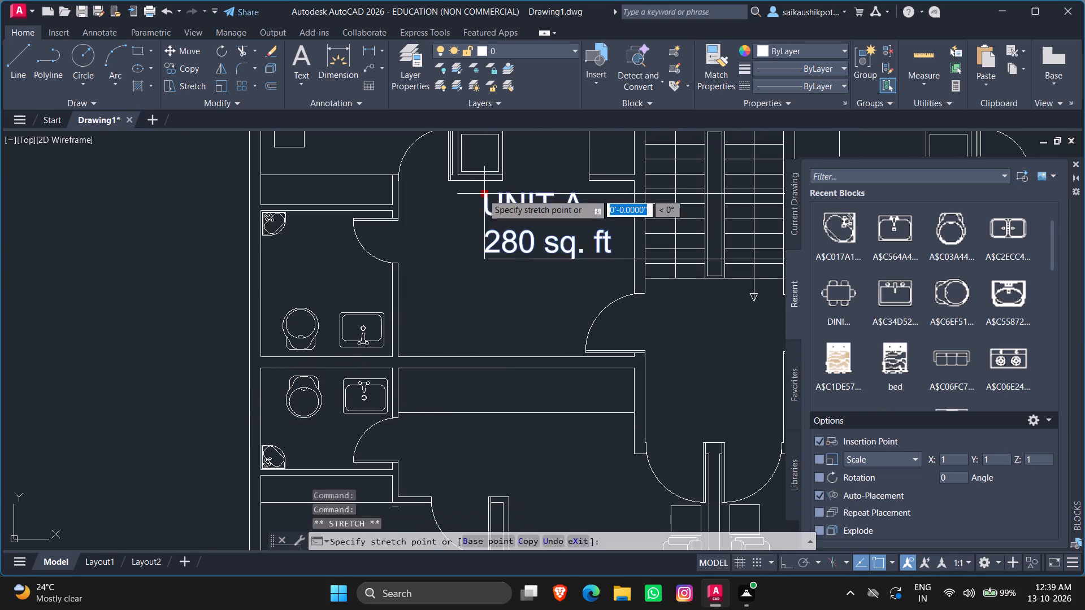
left_click(465, 238)
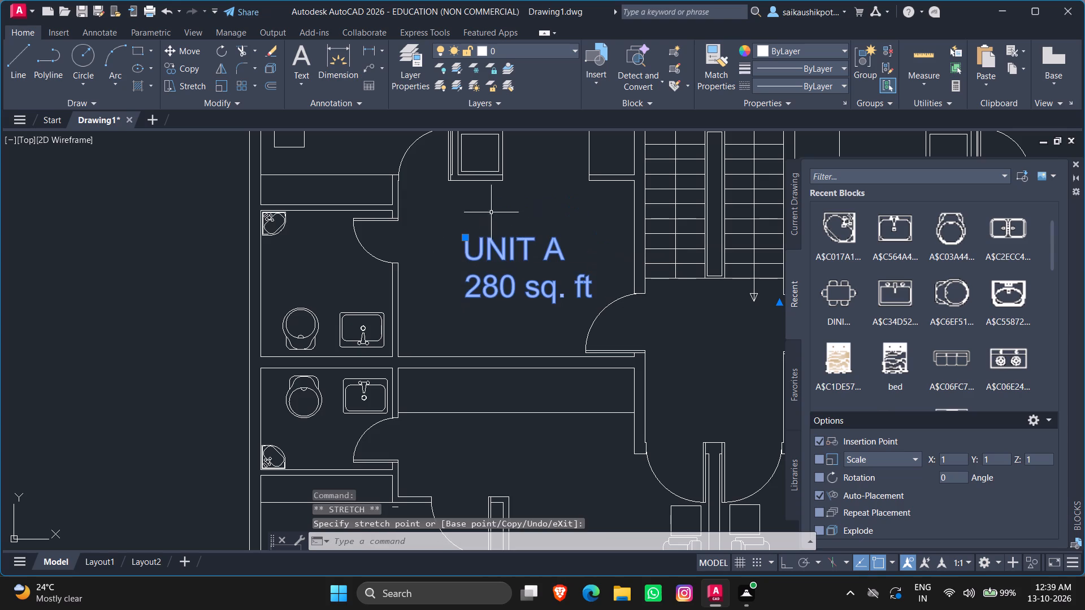
Copy the UNIT A / 280 sq. ft label and paste it into the lower-left unit, above the living area.
scroll(500, 260, "down", 2)
scroll(502, 287, "up", 2)
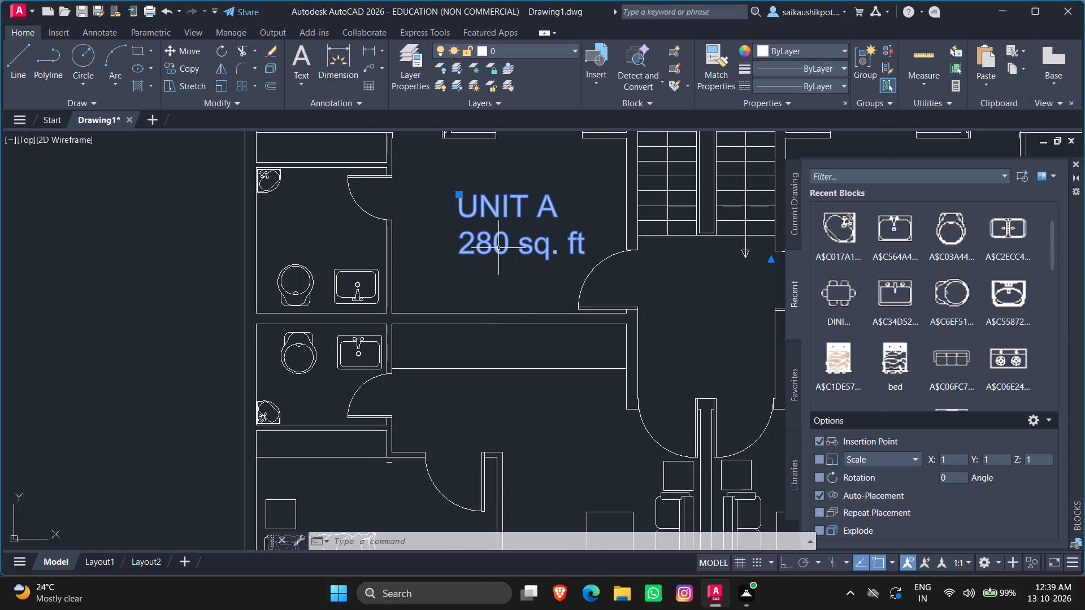
key("ctrl+c")
key("ctrl+v")
scroll(439, 400, "down", 2)
scroll(459, 452, "up", 2)
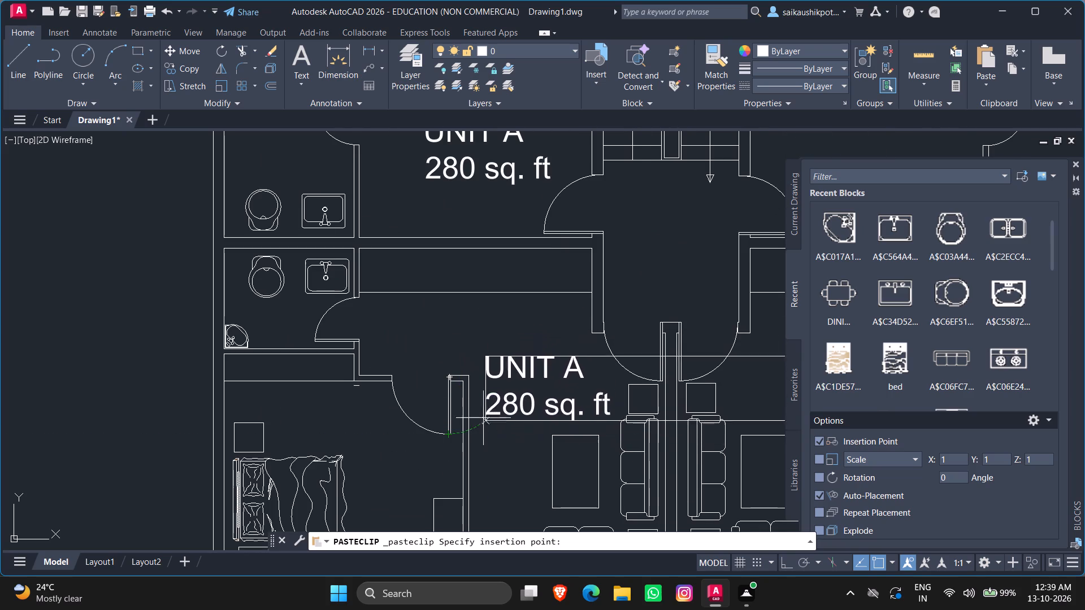
left_click(484, 402)
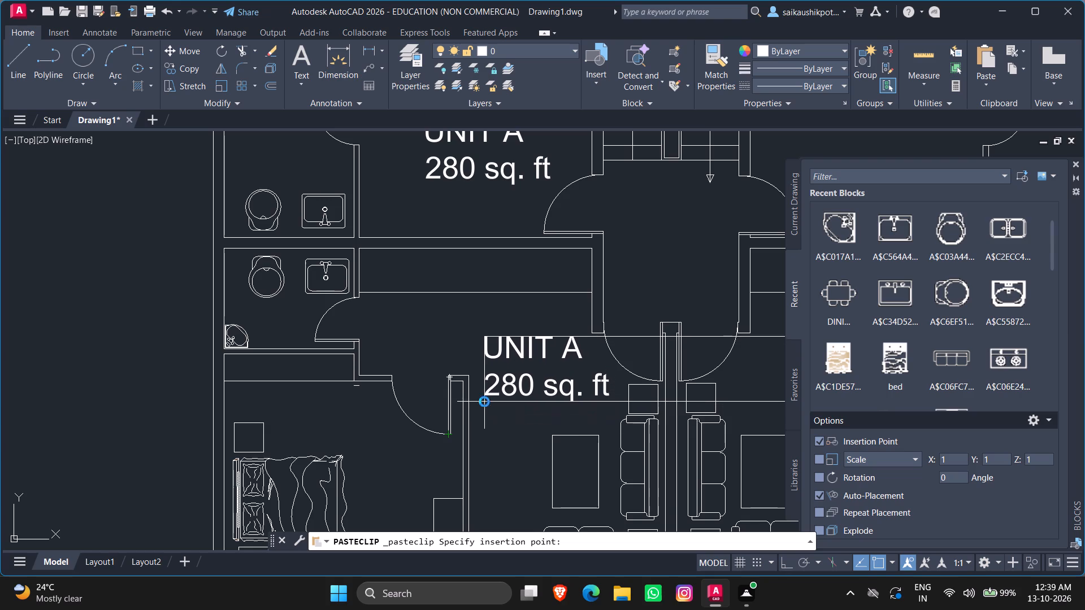
Paste another UNIT A label copy into the lower-right unit, above the living area beside the entrance door.
scroll(350, 396, "down", 3)
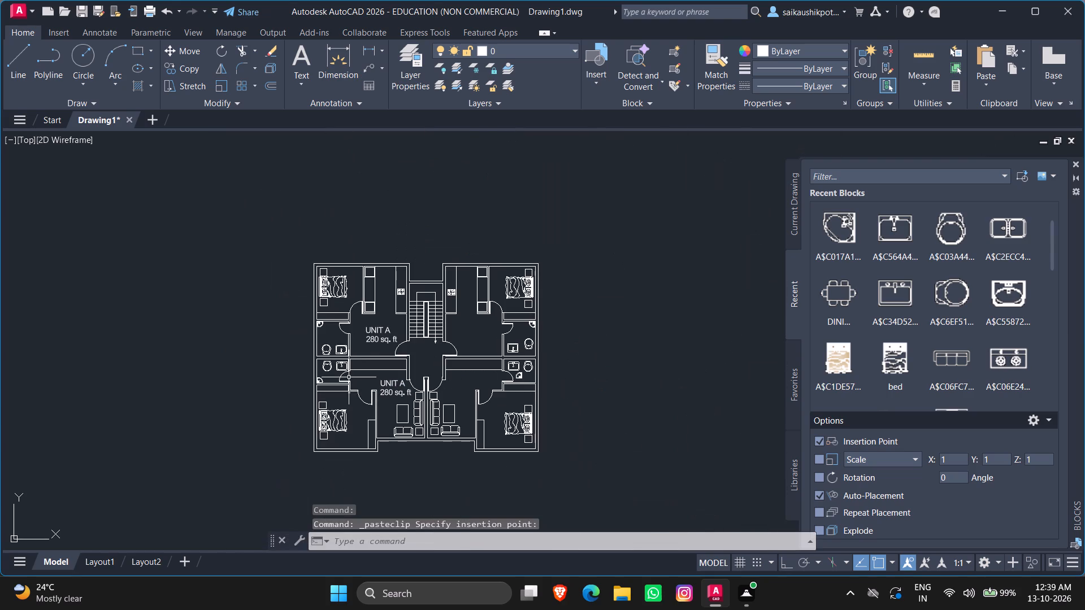
key("ctrl+v")
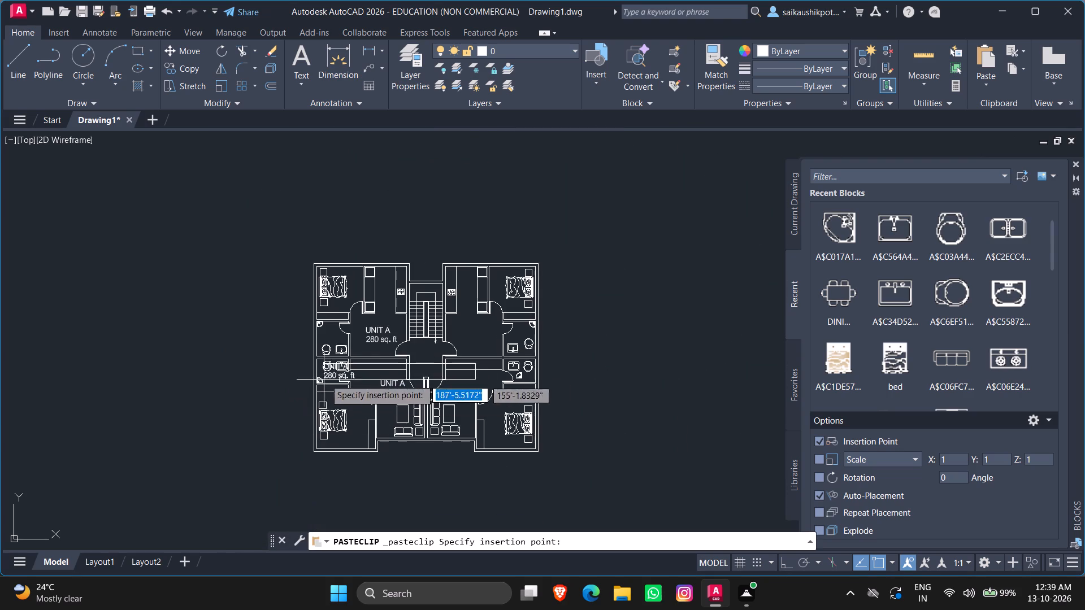
scroll(455, 397, "up", 4)
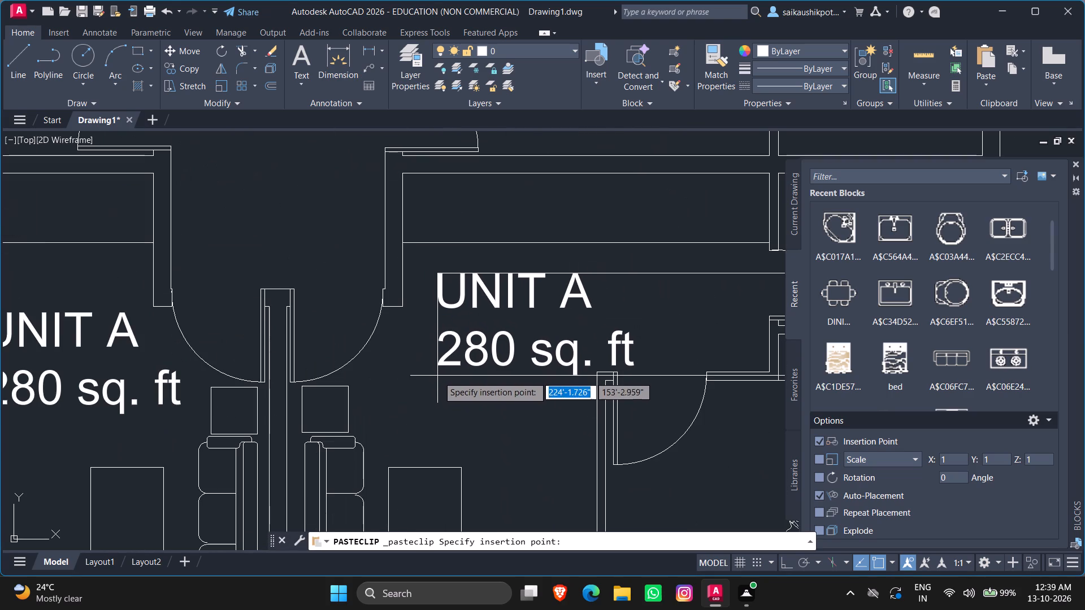
left_click(441, 368)
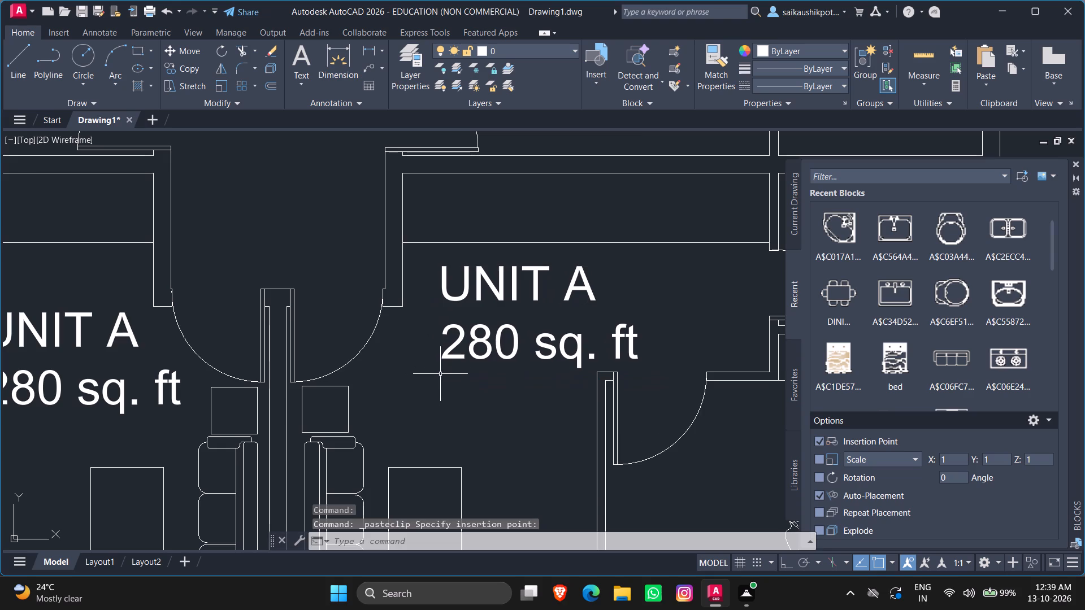
Paste a UNIT A label copy into the upper-right unit's open area, between the stairs and the bathroom.
key("ctrl+v")
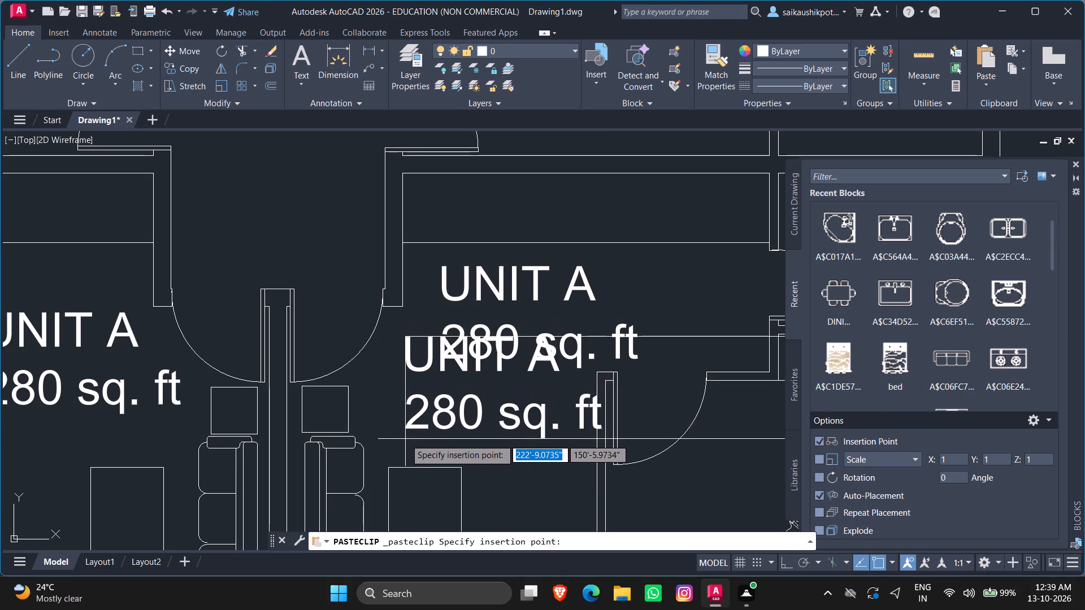
scroll(414, 477, "down", 2)
scroll(433, 396, "up", 2)
scroll(422, 409, "down", 2)
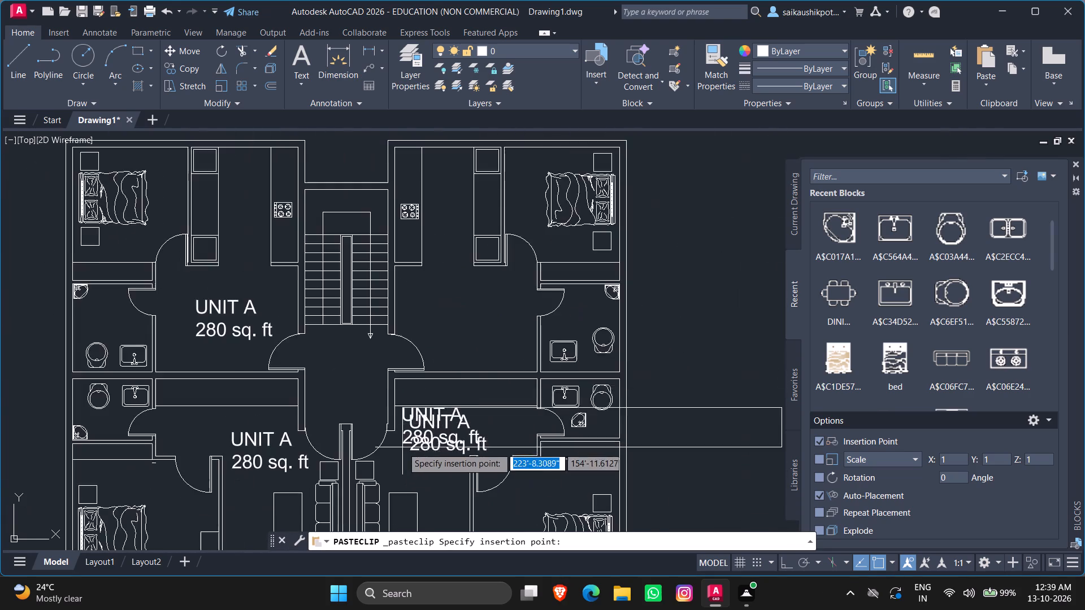
scroll(433, 361, "up", 1)
left_click(432, 319)
scroll(450, 340, "down", 1)
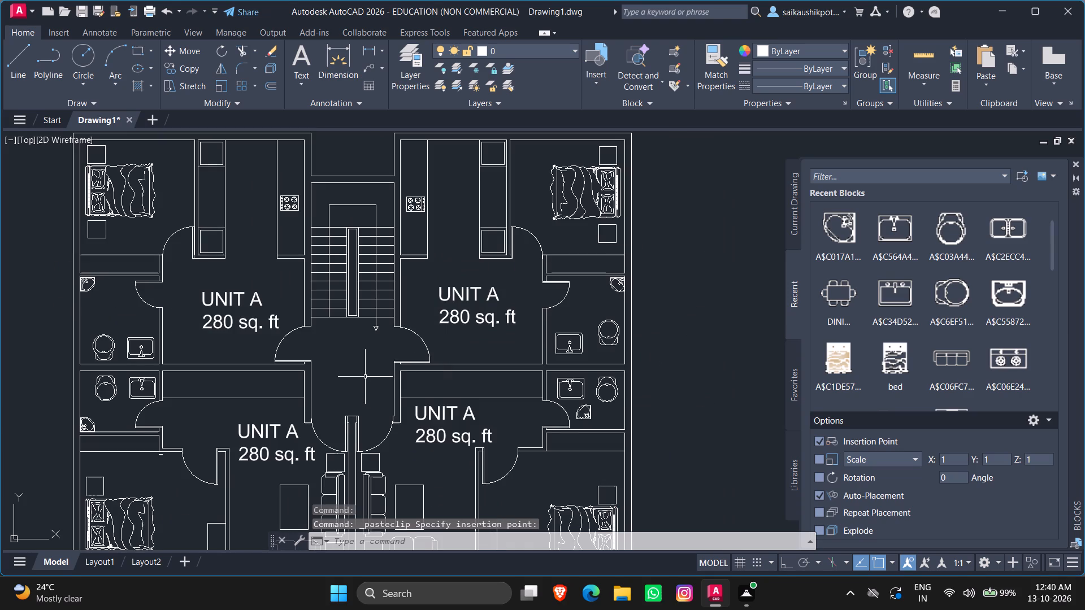
Paste a label copy on the landing below the stairs and replace its text with "STAIRCASE" in uppercase.
key("v")
left_click(322, 381)
double_click(336, 350)
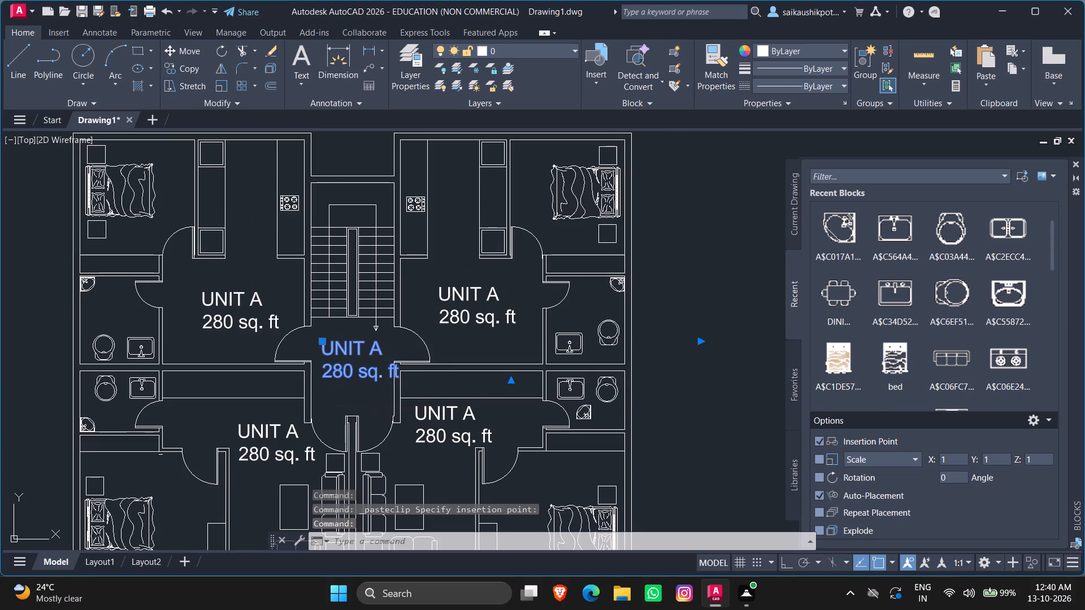
key("ctrl+a")
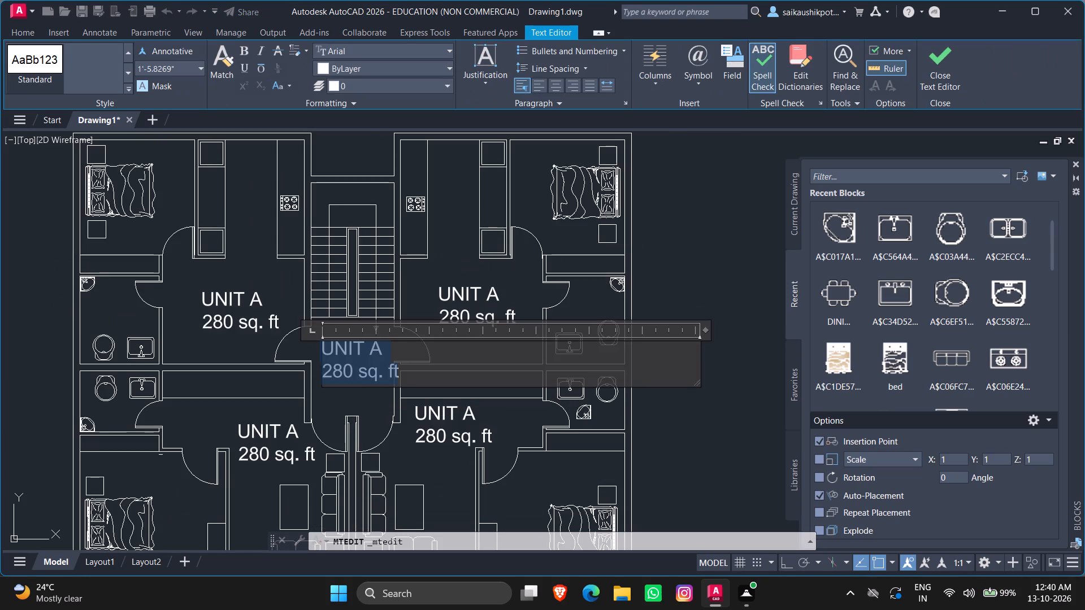
key("BackSpace")
type("staircase")
key("Return")
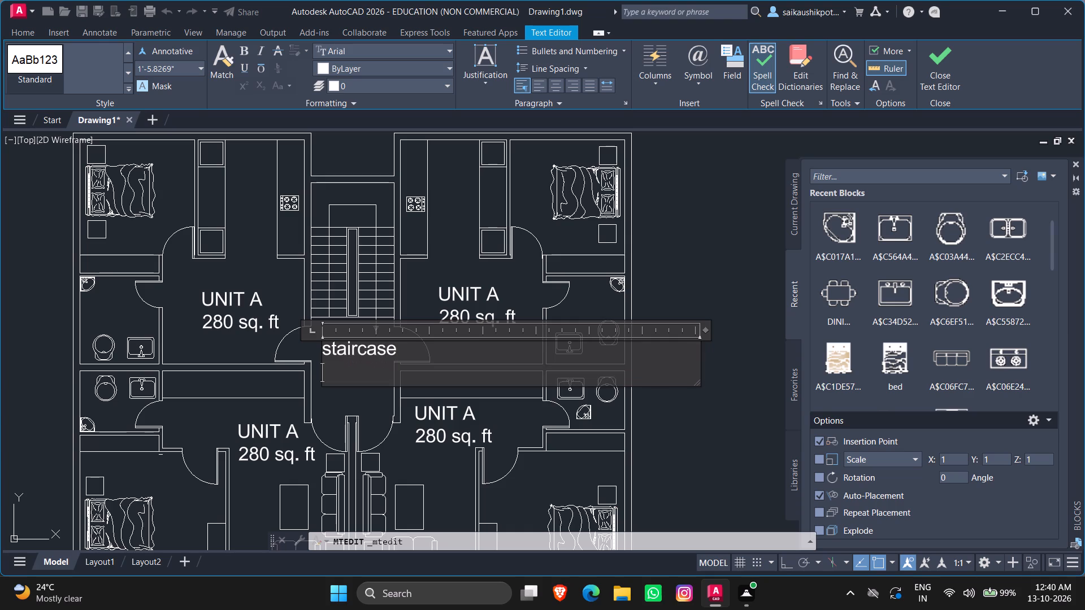
key("ctrl+a")
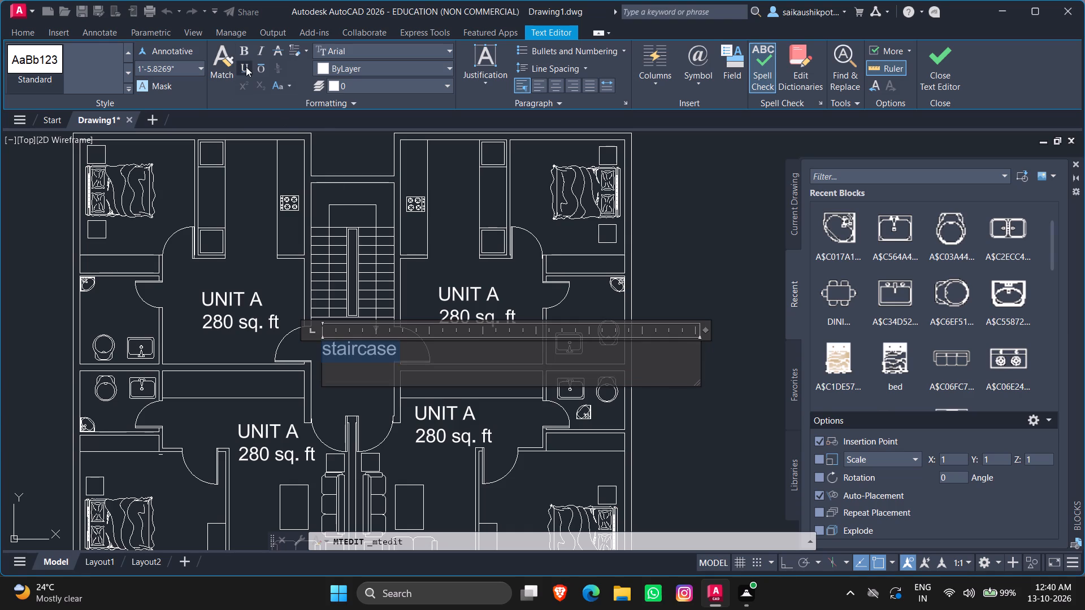
left_click(278, 84)
left_click(289, 115)
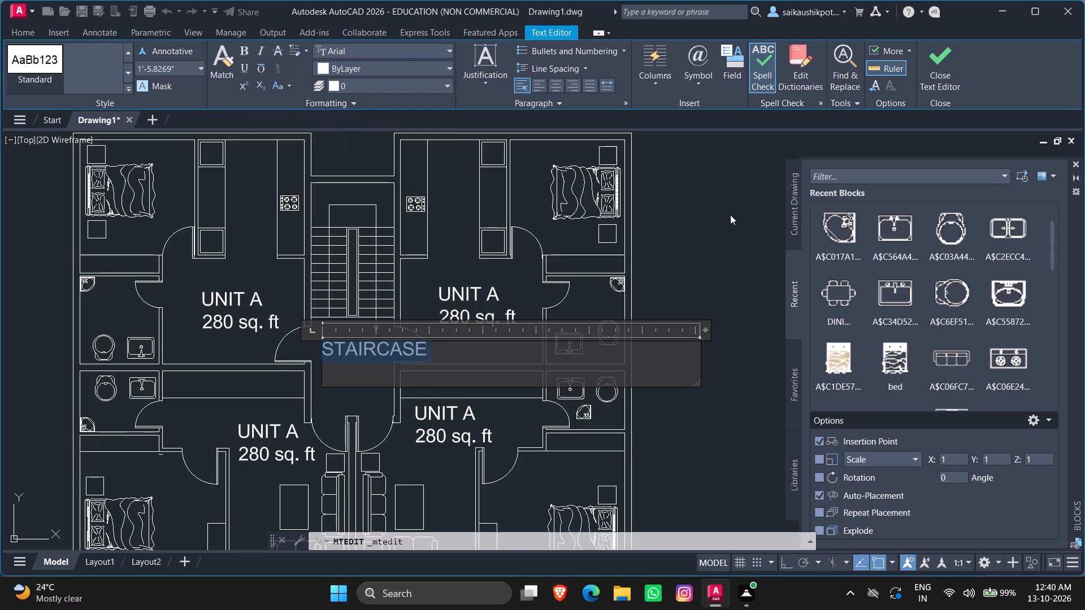
left_click(943, 64)
Shift the STAIRCASE label sideways so it sits centred on the landing between the two upper entrance doors.
scroll(377, 343, "up", 2)
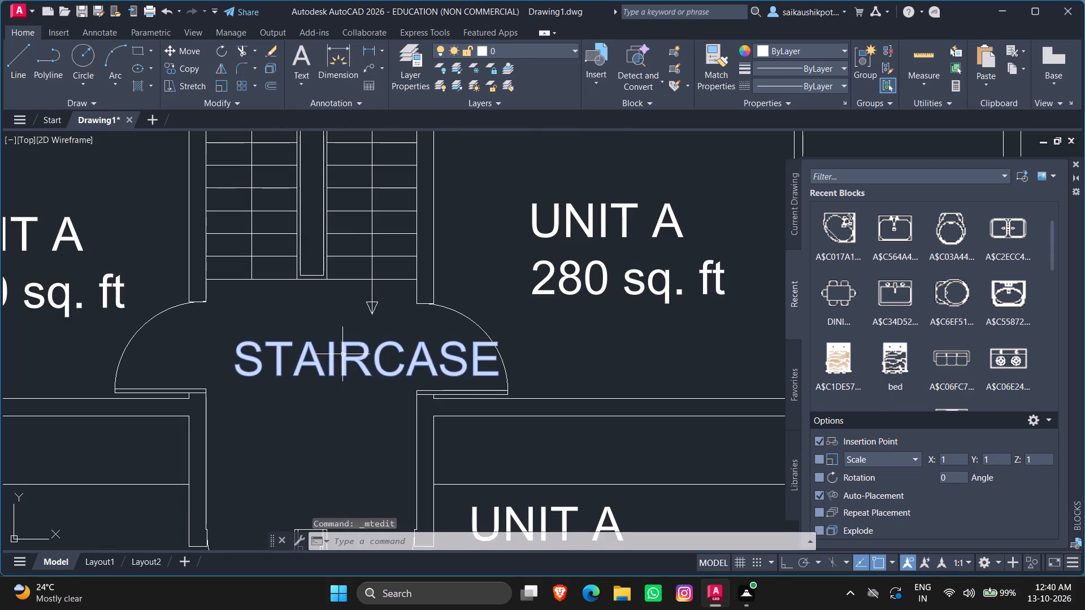
left_click(339, 358)
left_click(250, 342)
left_click(233, 343)
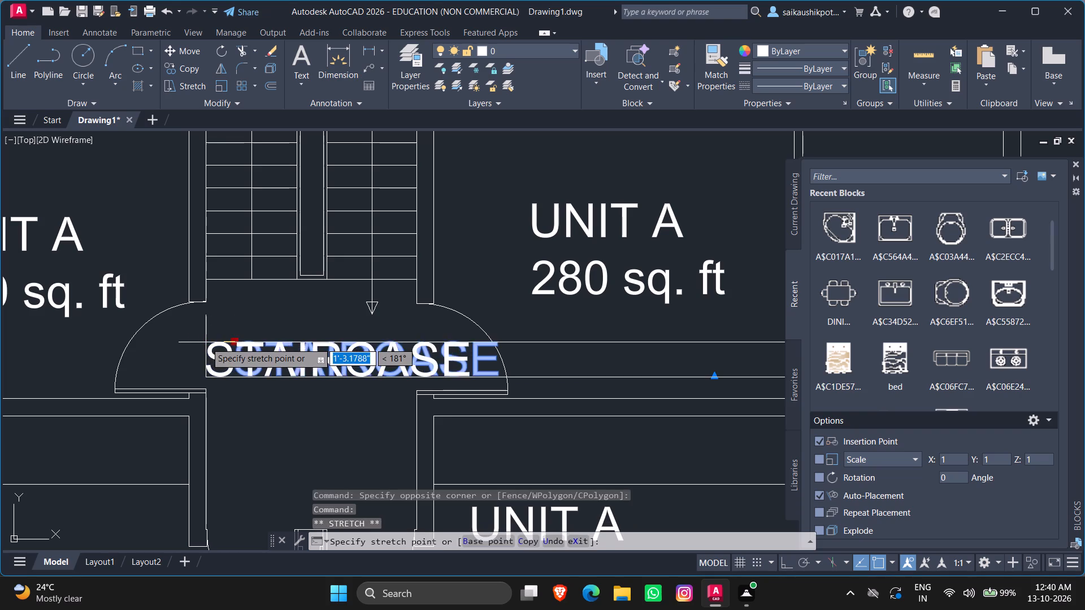
left_click(205, 337)
key("Escape")
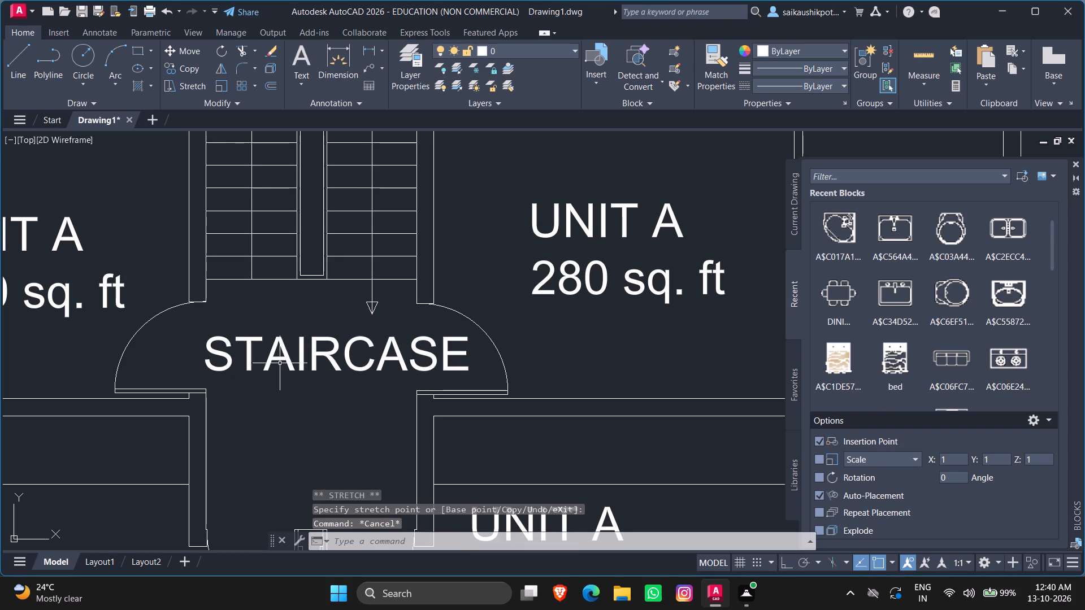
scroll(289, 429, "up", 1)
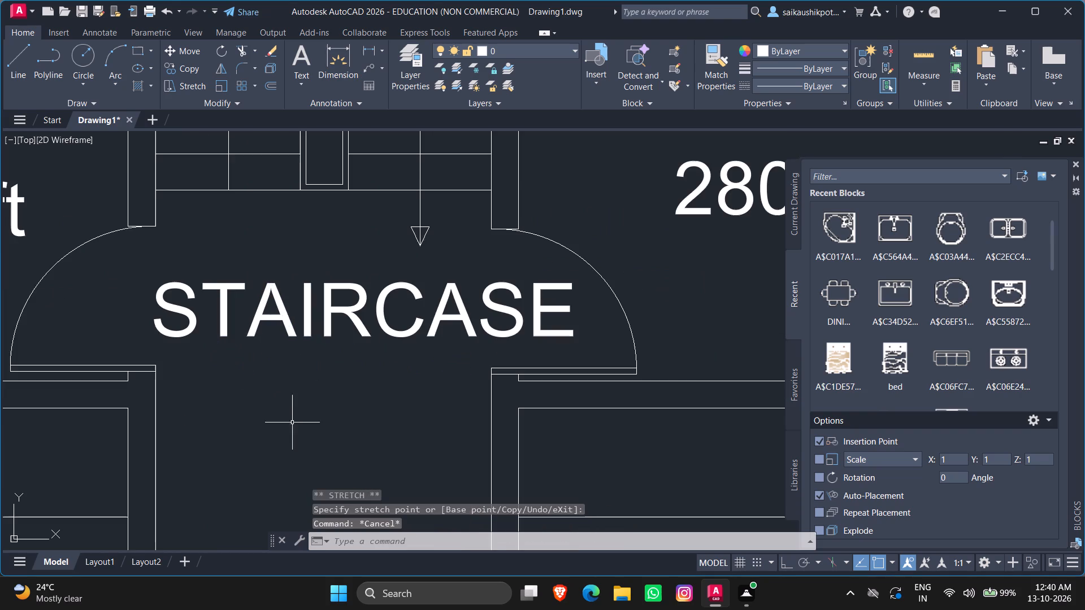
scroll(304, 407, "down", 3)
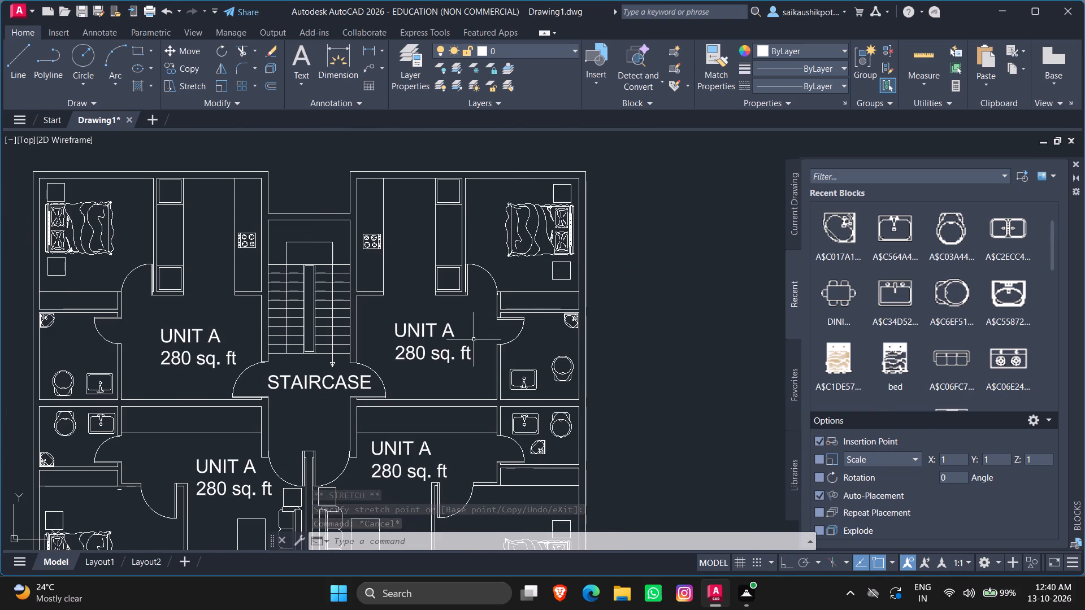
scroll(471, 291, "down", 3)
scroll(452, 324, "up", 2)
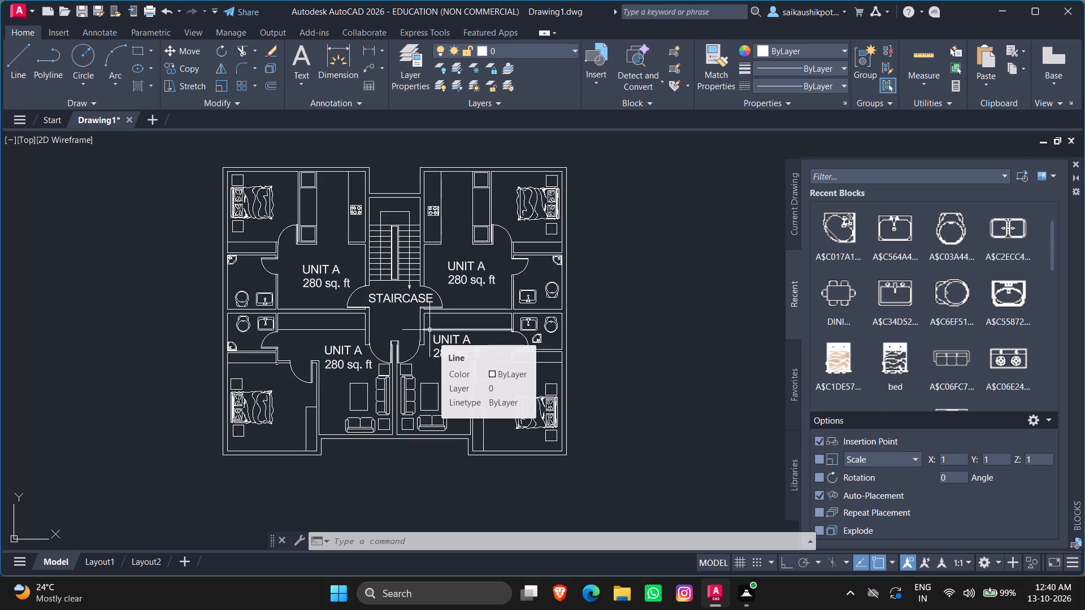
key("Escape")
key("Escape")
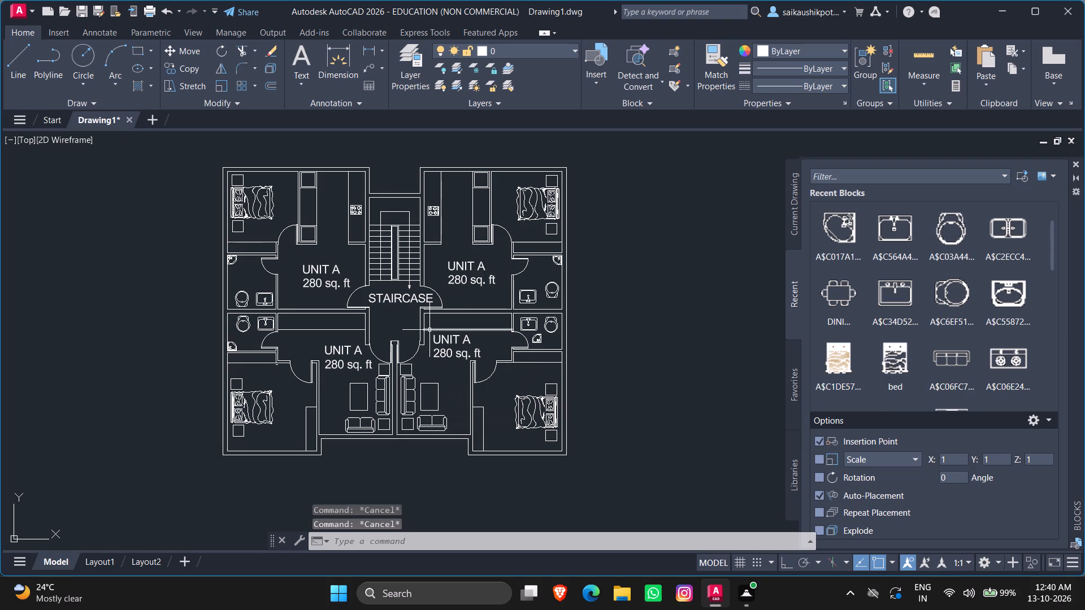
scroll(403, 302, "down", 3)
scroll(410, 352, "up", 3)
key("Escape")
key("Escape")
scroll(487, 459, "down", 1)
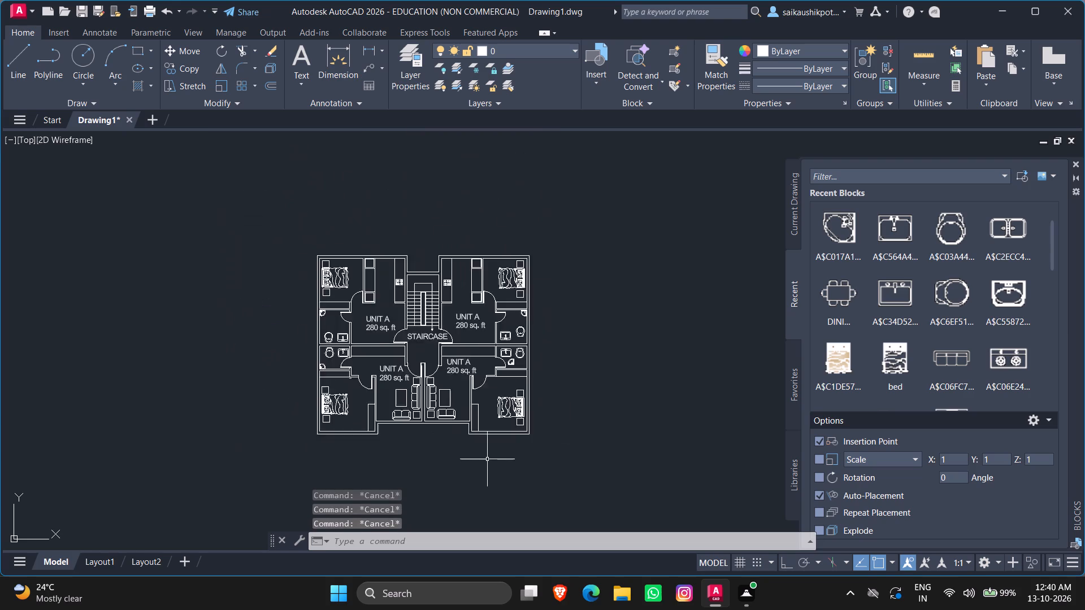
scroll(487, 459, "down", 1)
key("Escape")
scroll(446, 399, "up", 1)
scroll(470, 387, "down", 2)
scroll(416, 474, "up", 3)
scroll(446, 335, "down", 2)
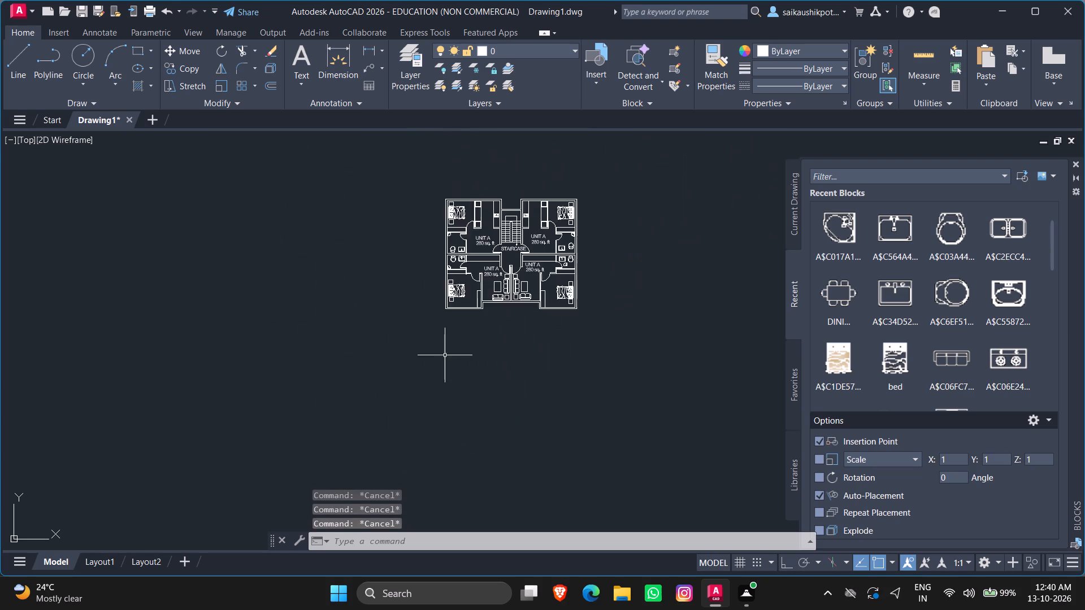
Draw a line with Ortho on across the lower-left bedroom's bottom wall, from the inner face's midpoint to the outer face.
scroll(444, 289, "up", 2)
key("l")
key("Return")
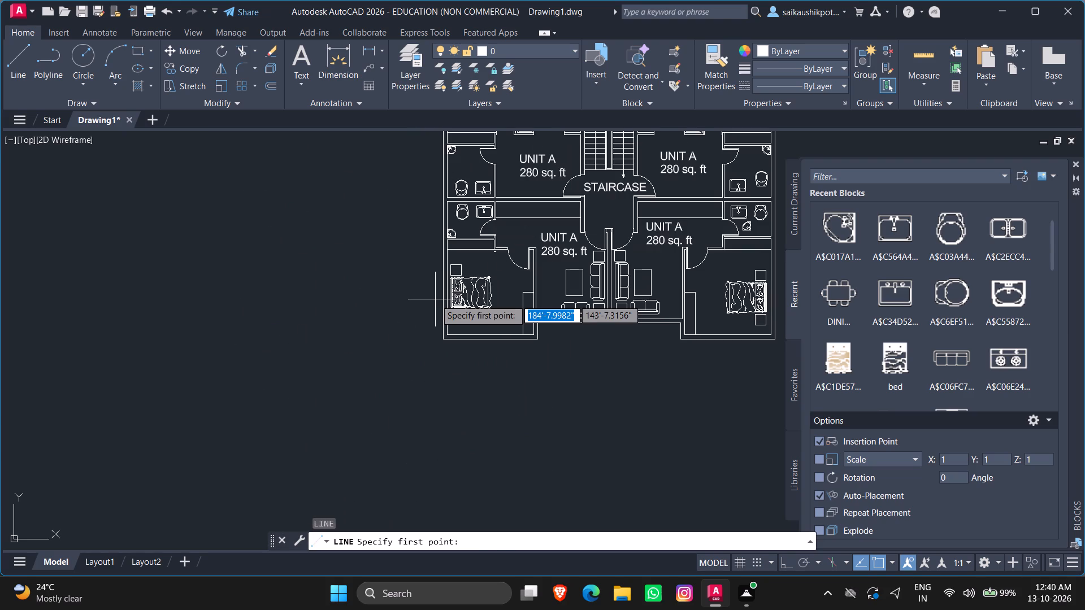
key("F8")
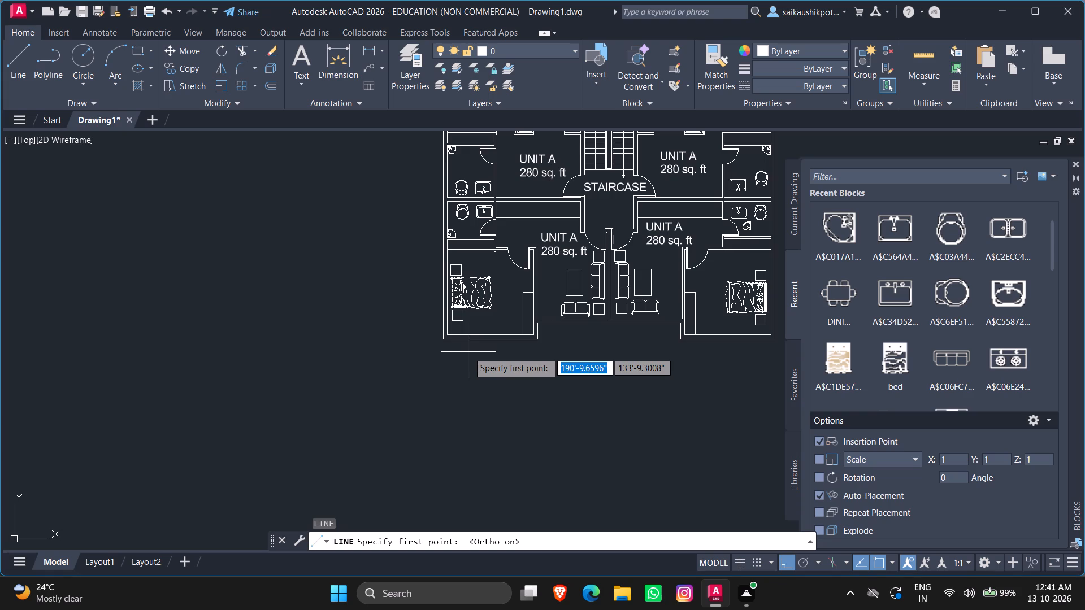
scroll(446, 344, "up", 1)
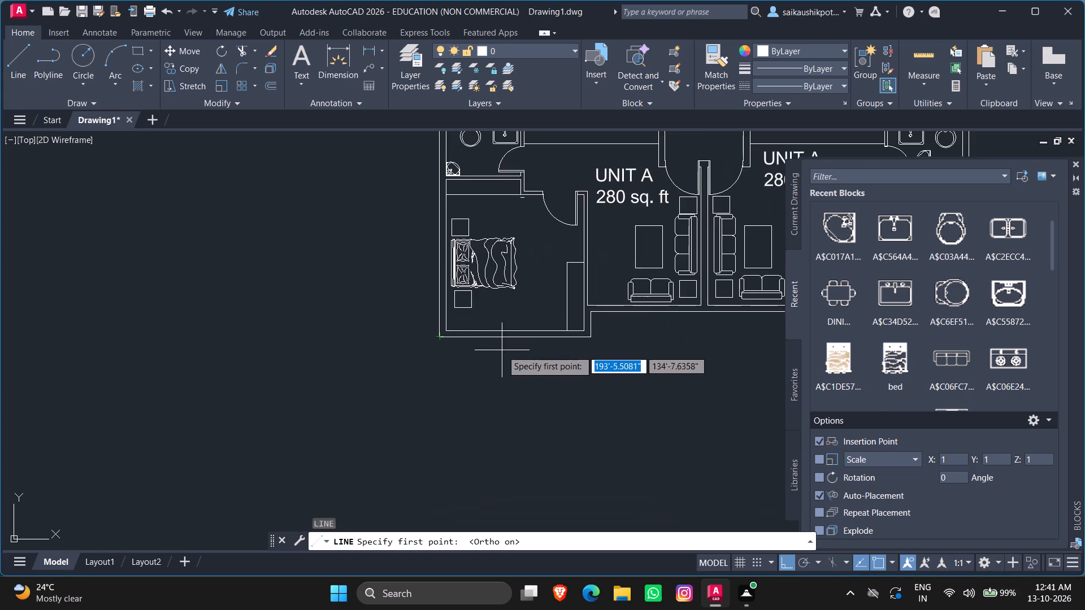
scroll(510, 342, "up", 4)
left_click(504, 289)
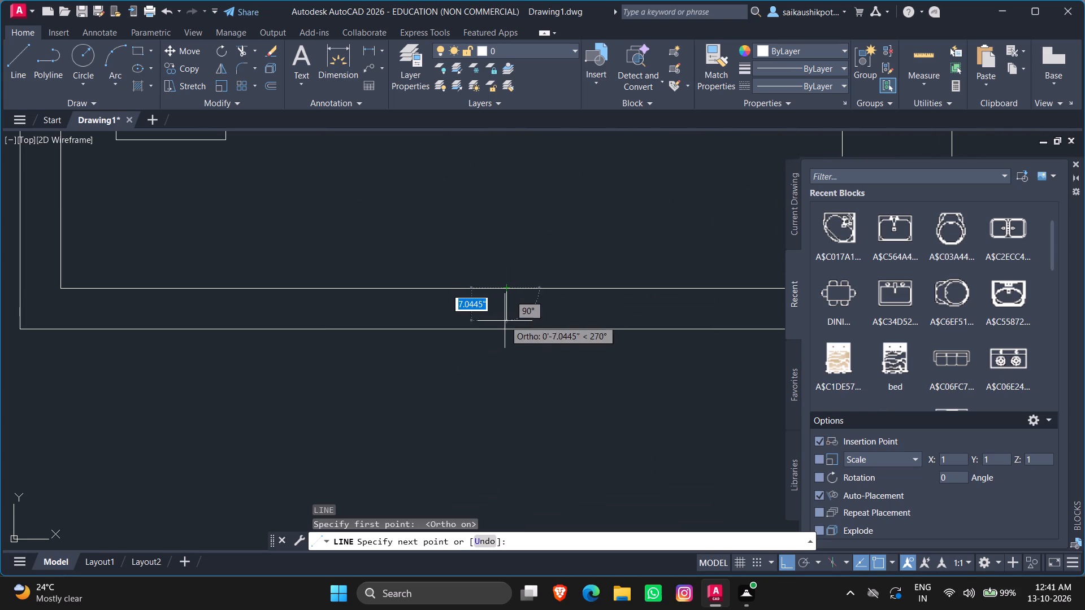
left_click(506, 330)
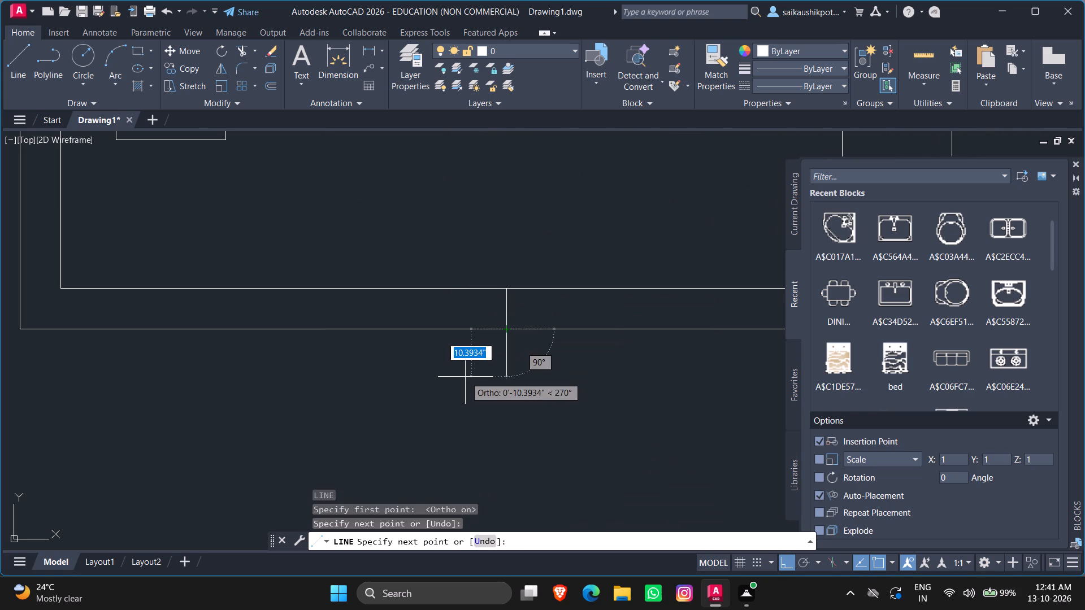
key("Escape")
key("Escape")
Offset the line across the bedroom's bottom wall by 3' to both sides.
key("o")
key("Return")
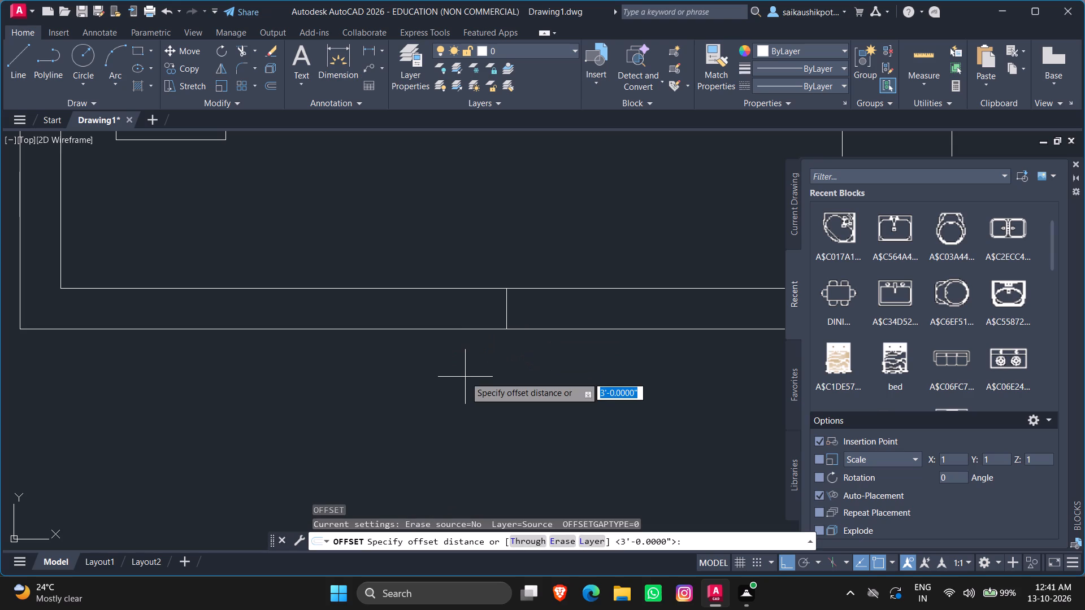
type("3'")
key("Return")
scroll(427, 385, "down", 2)
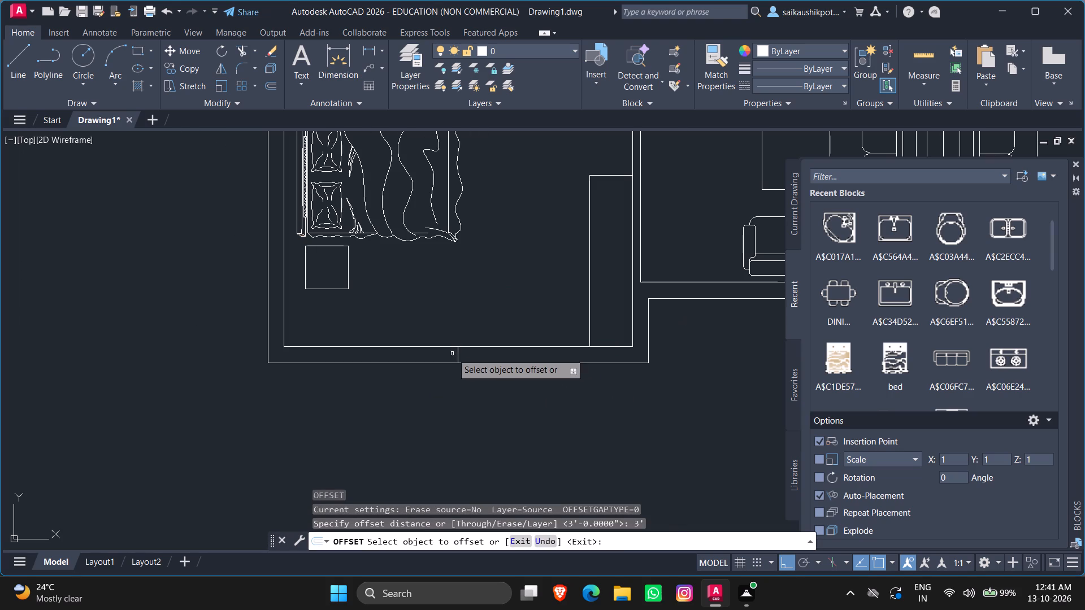
left_click(458, 352)
left_click(525, 410)
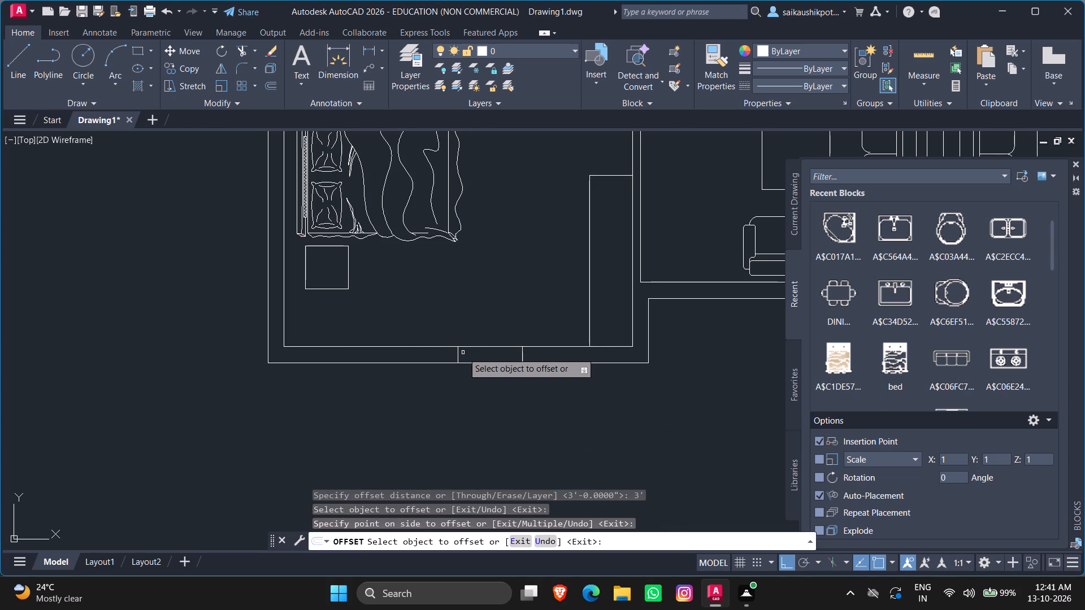
left_click(458, 352)
left_click(338, 409)
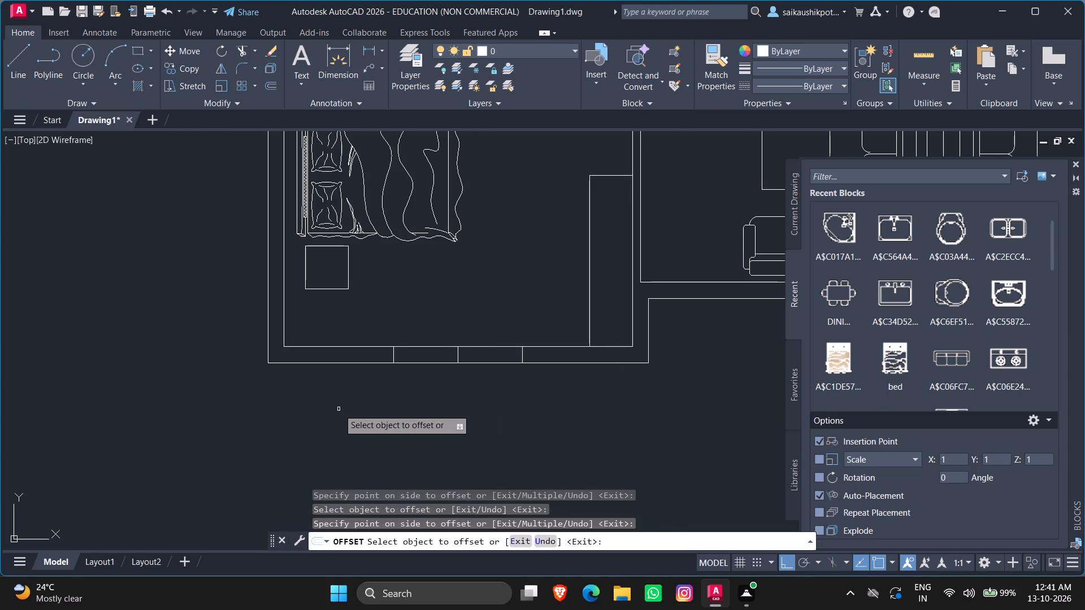
Trim away the middle of the three lines crossing the lower-left bedroom's bottom wall.
key("Escape")
key("Escape")
type("tr")
key("Return")
key("Return")
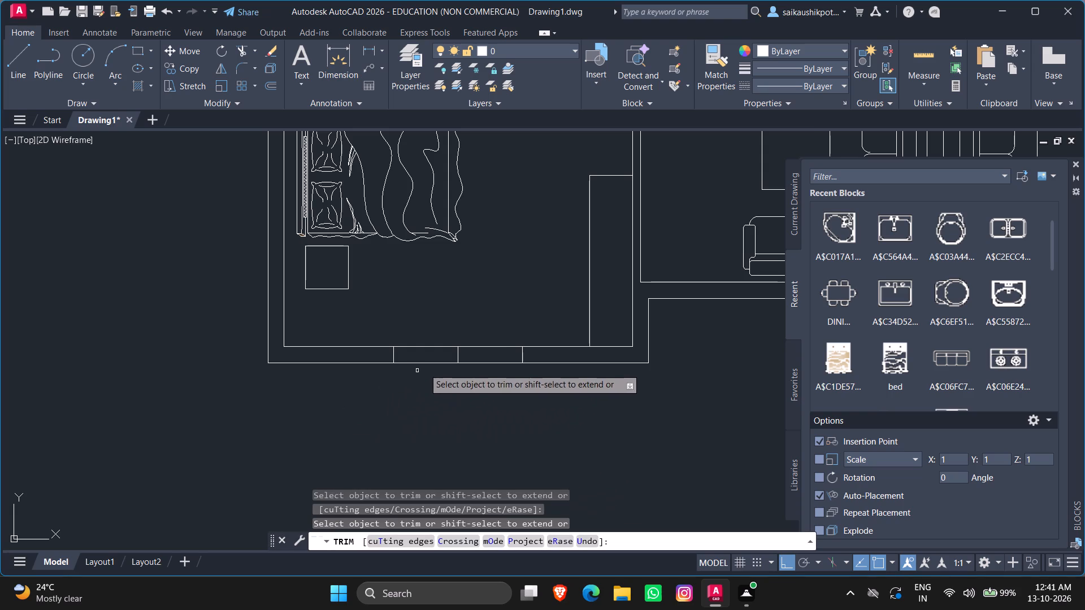
left_click(457, 356)
key("Escape")
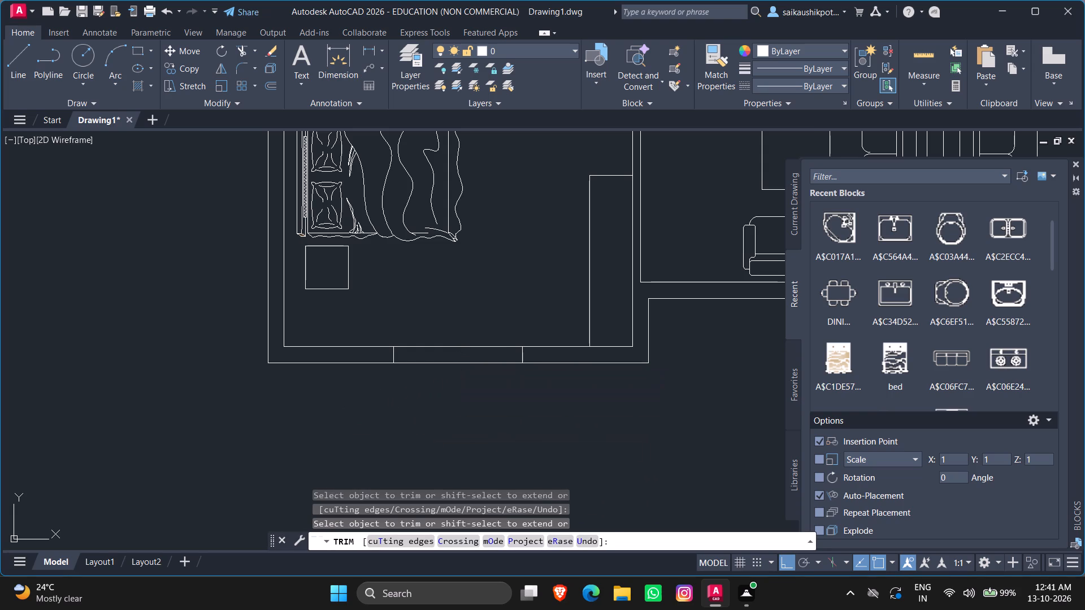
key("Escape")
Draw a line along the bedroom's bottom wall joining the midpoints of the opening's two end lines.
key("l")
key("Return")
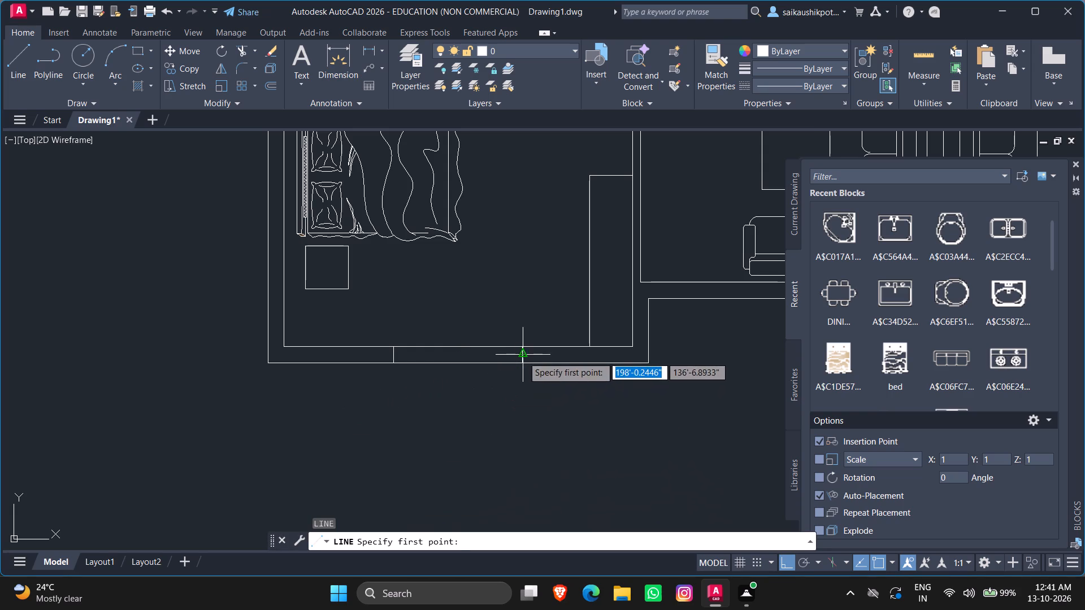
left_click(523, 356)
left_click(398, 357)
key("Escape")
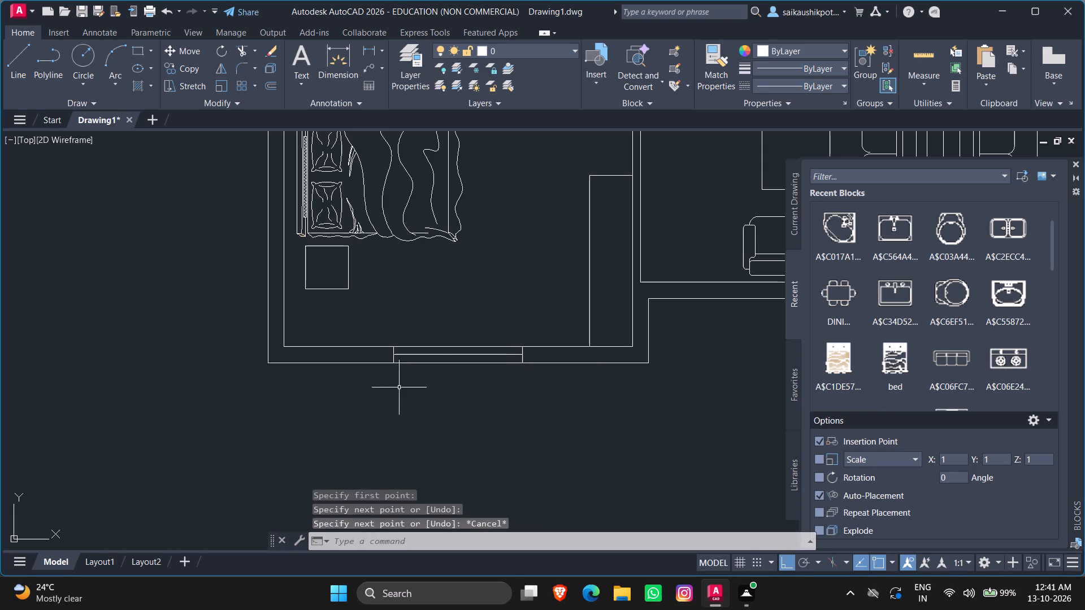
key("Escape")
key("Escape")
key("Escape")
Offset the opening's lengthwise centre line by 0.5" to both sides.
key("o")
key("Return")
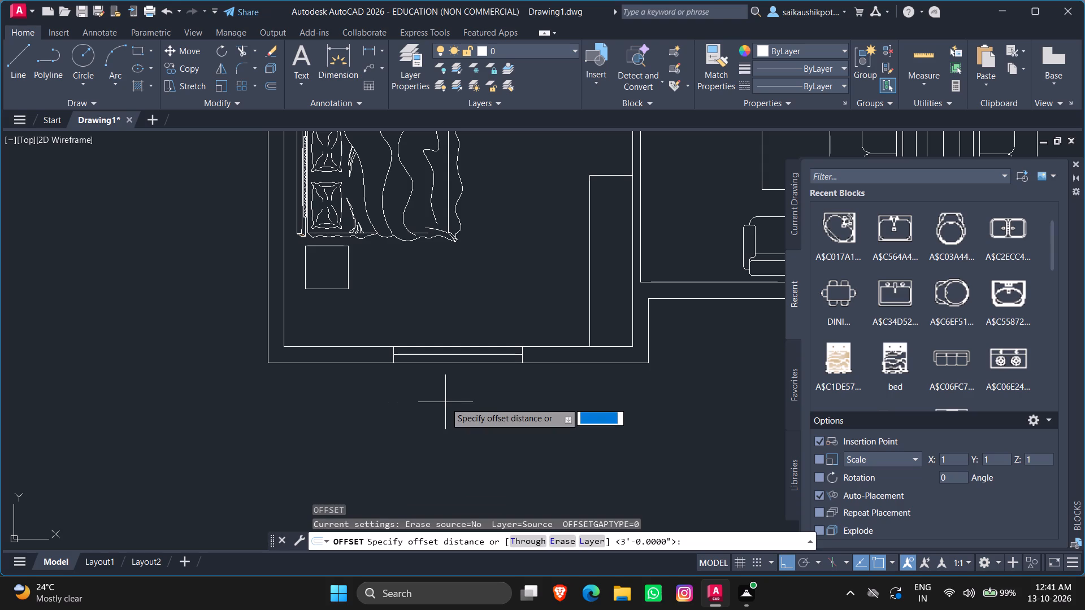
type("0.5")
key("shift+quotedbl")
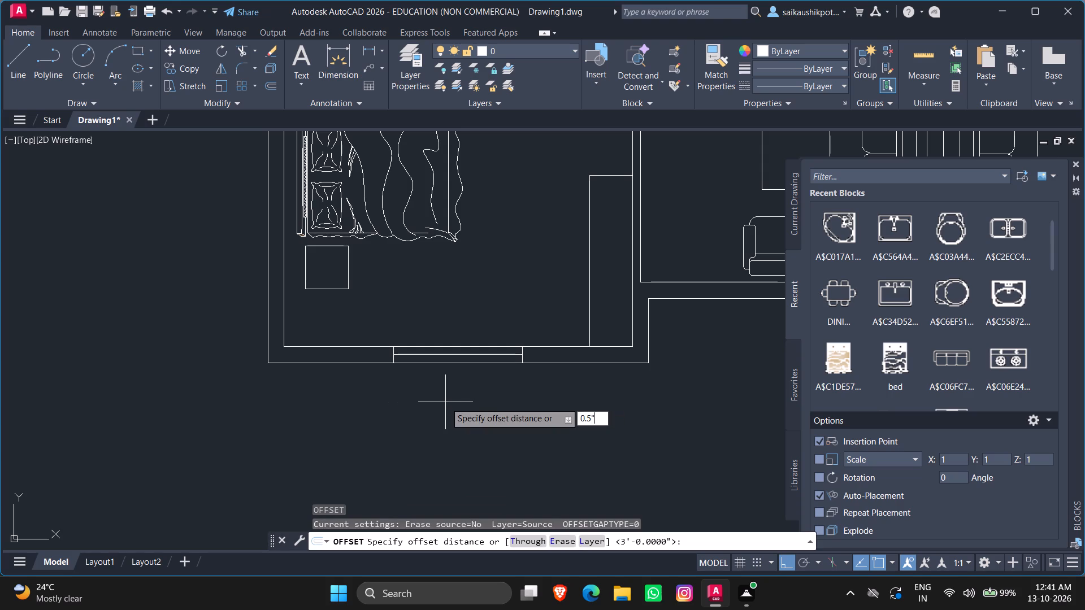
key("Return")
scroll(457, 345, "up", 2)
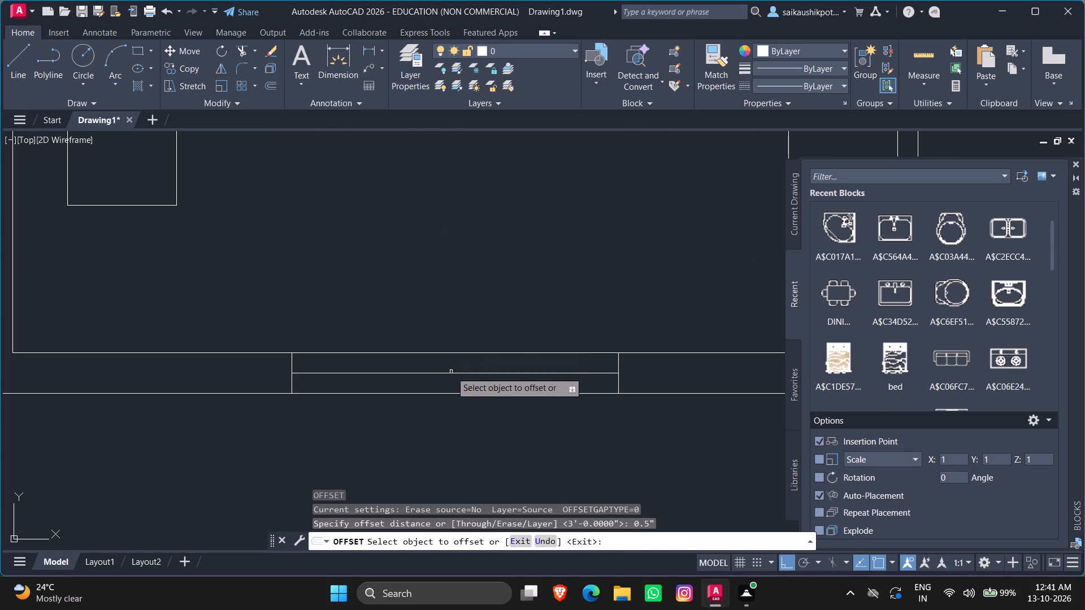
left_click(451, 373)
left_click(449, 356)
scroll(453, 378, "up", 2)
left_click(440, 366)
left_click(442, 394)
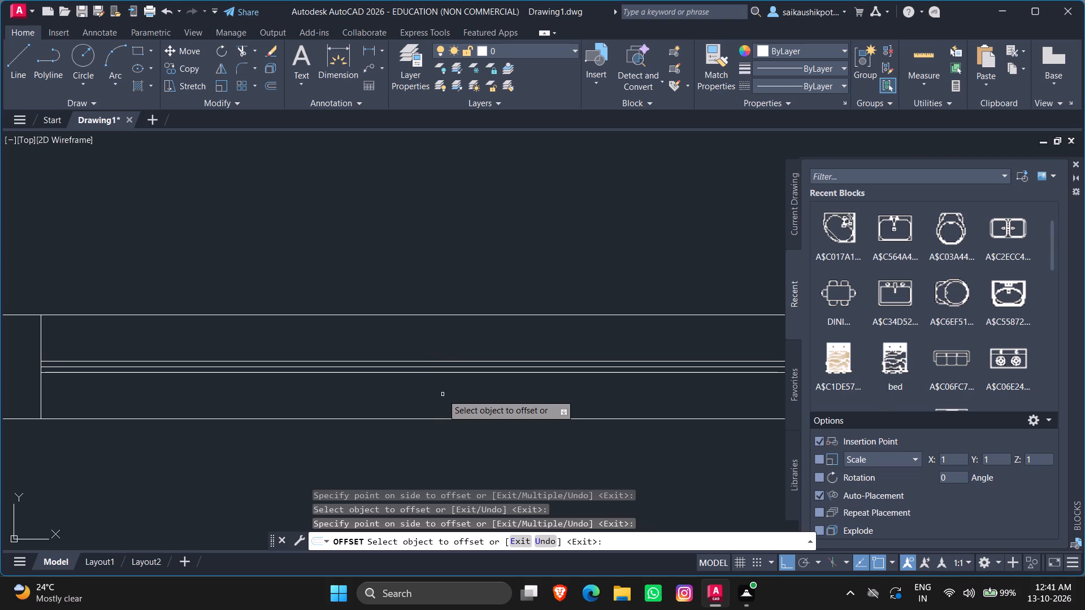
key("Escape")
key("Escape")
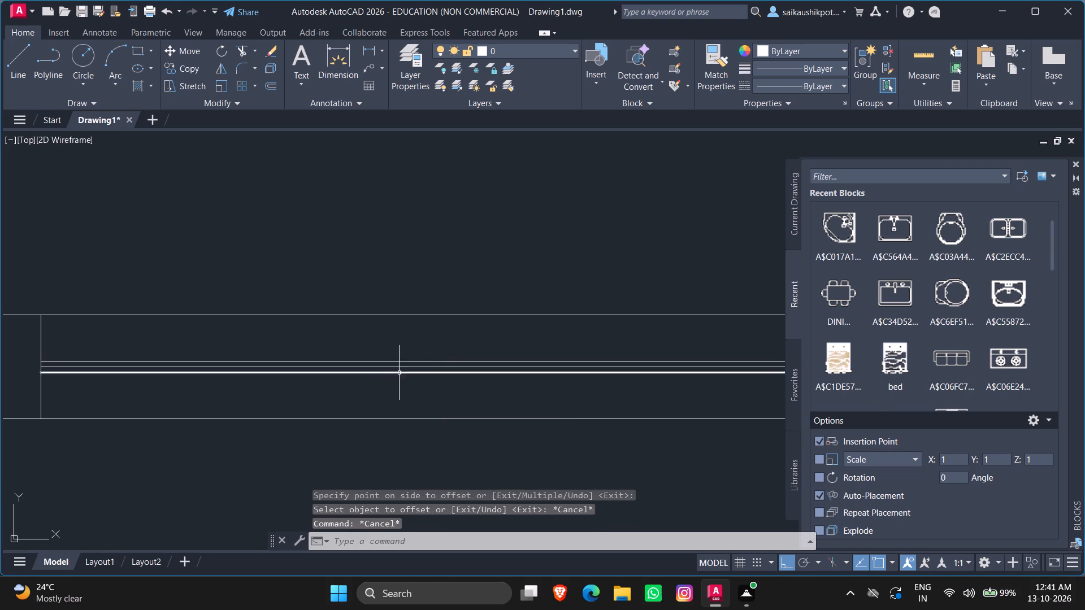
Delete the original centre line between the two 0.5" offset lines in the bedroom window opening.
left_click(409, 365)
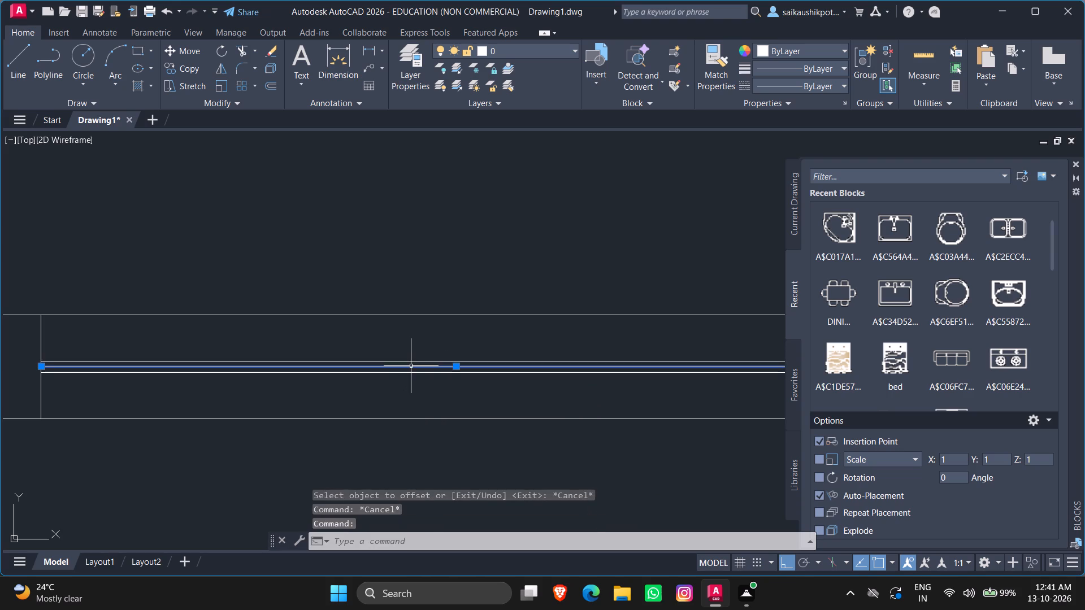
key("Delete")
Draw a line across the adjoining living room's bottom wall, from the inner face's midpoint to the outer face.
scroll(414, 369, "up", 1)
scroll(412, 368, "down", 8)
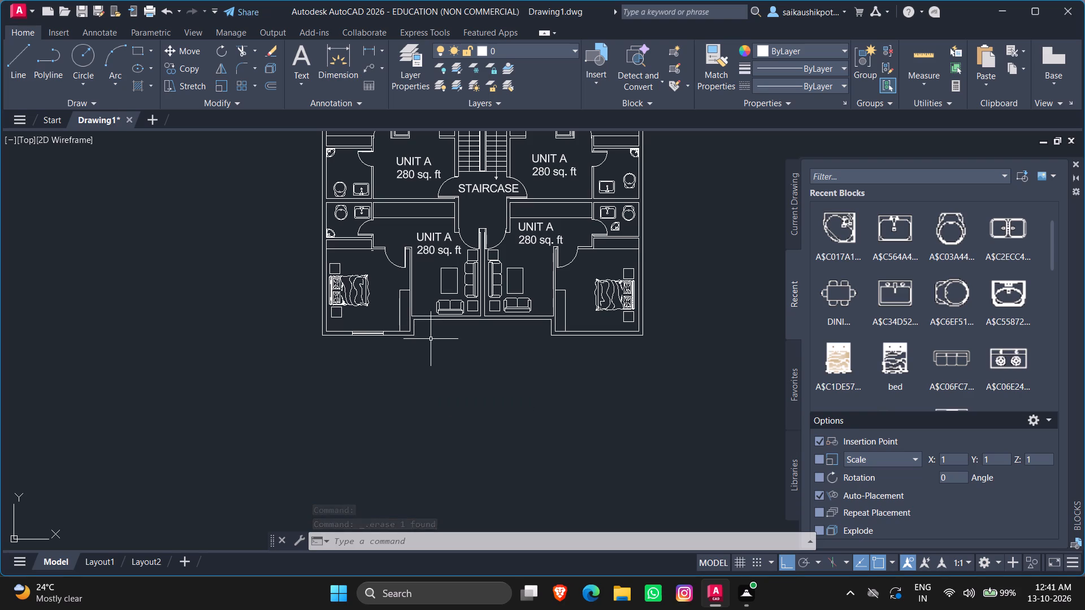
scroll(447, 313, "up", 4)
scroll(383, 366, "up", 1)
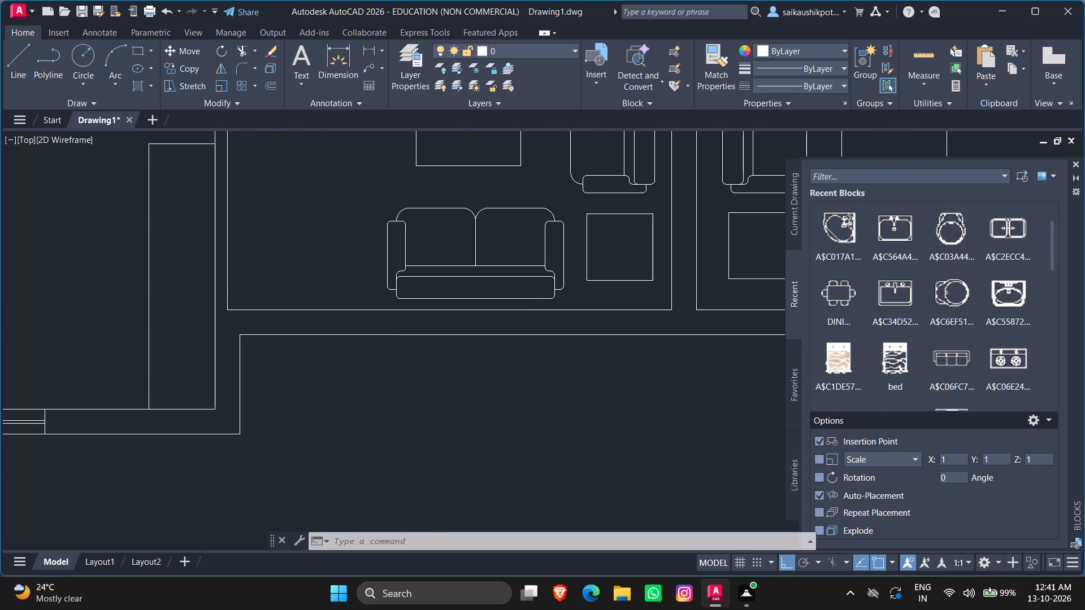
key("l")
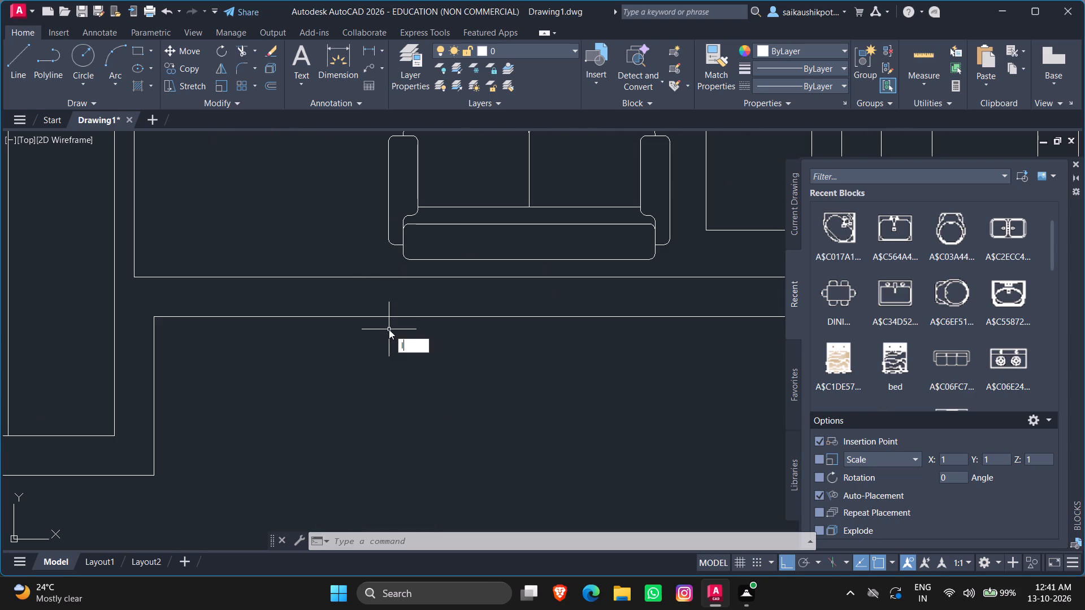
key("Return")
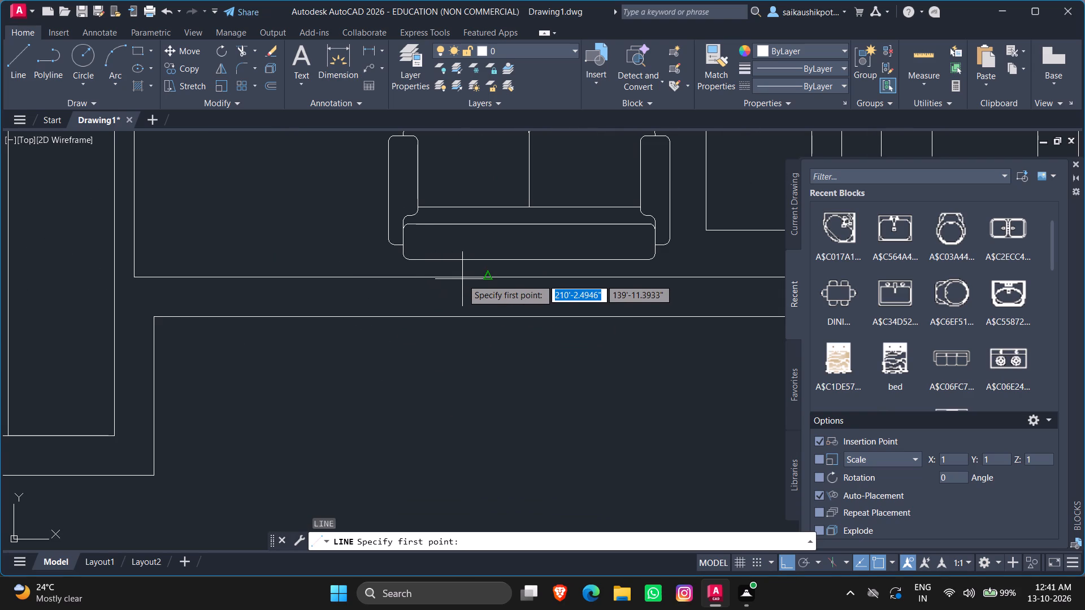
scroll(426, 313, "down", 2)
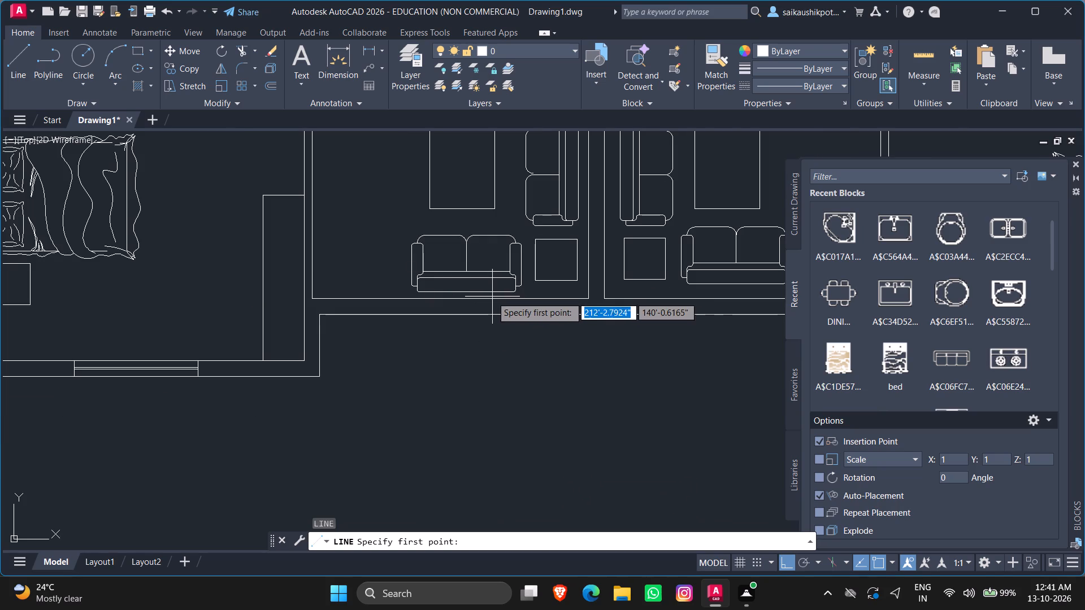
scroll(454, 298, "up", 1)
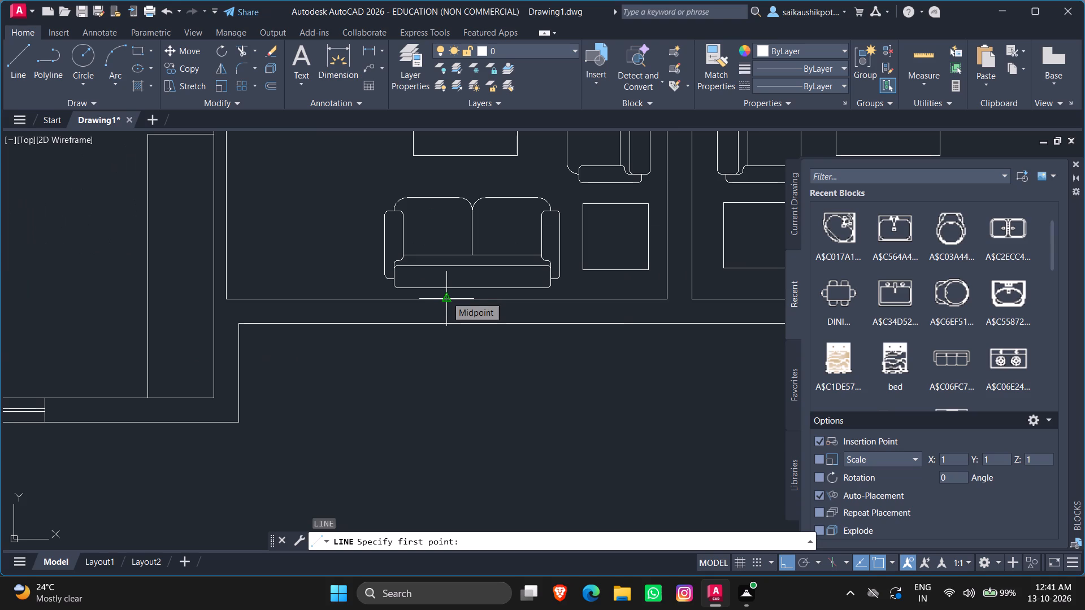
left_click(446, 297)
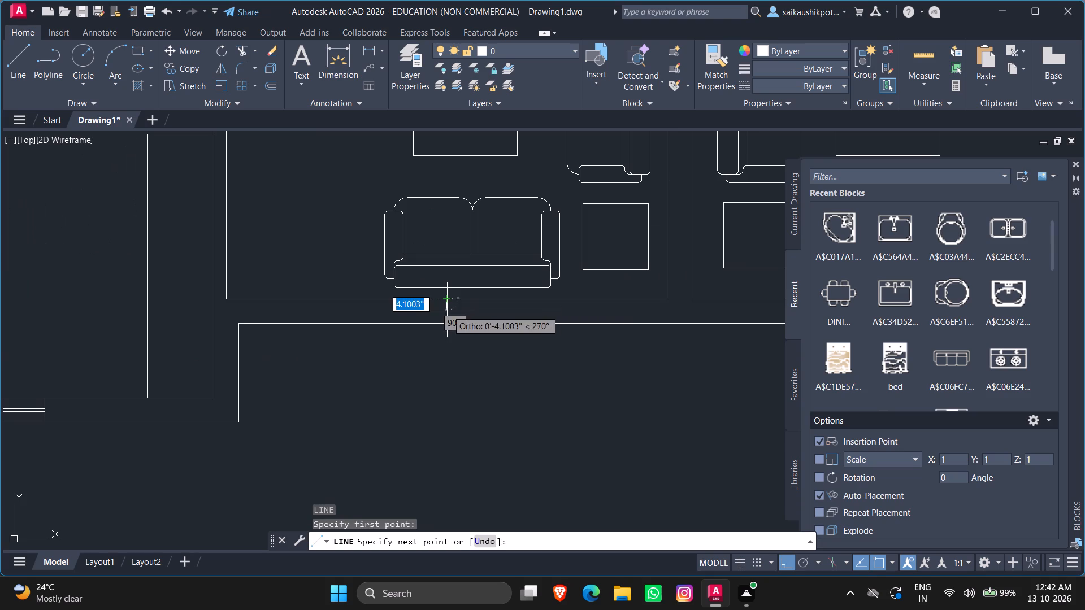
left_click(447, 324)
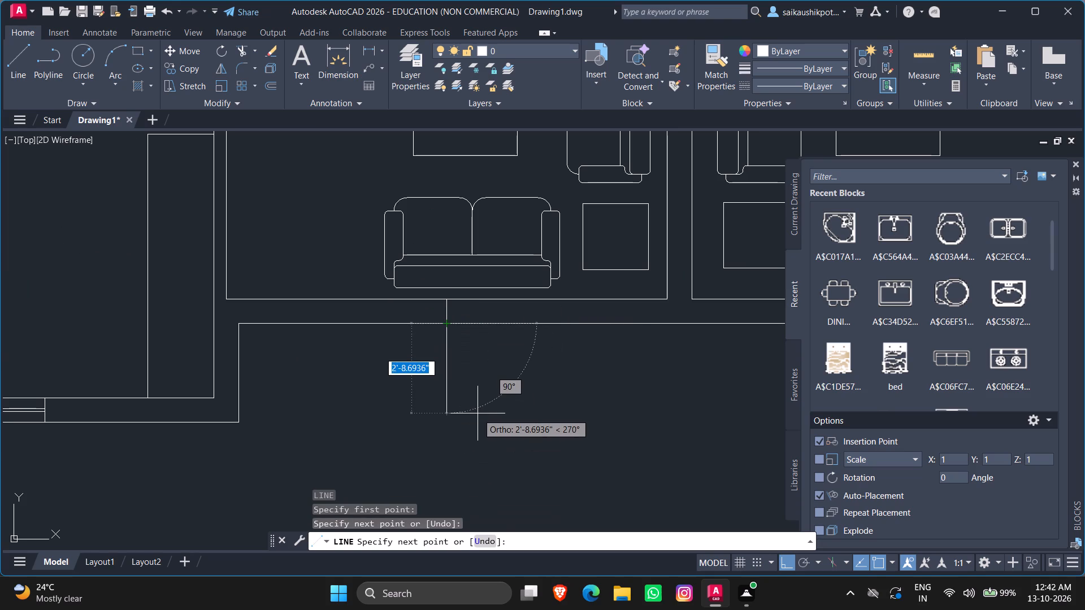
key("Escape")
key("Escape")
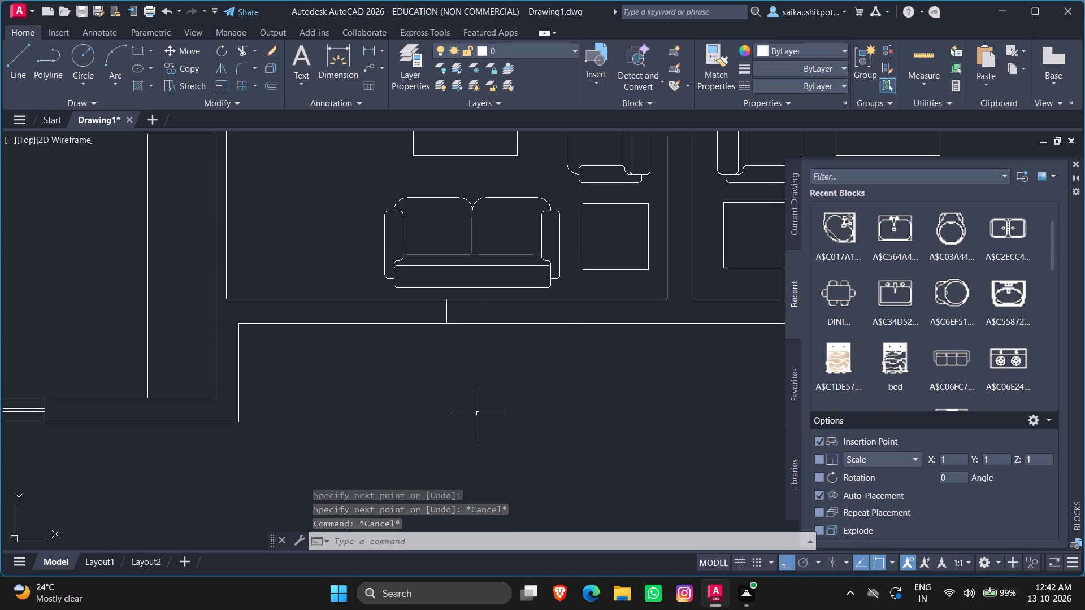
Offset the line across the living room's bottom wall by 3' toward the bedroom.
key("o")
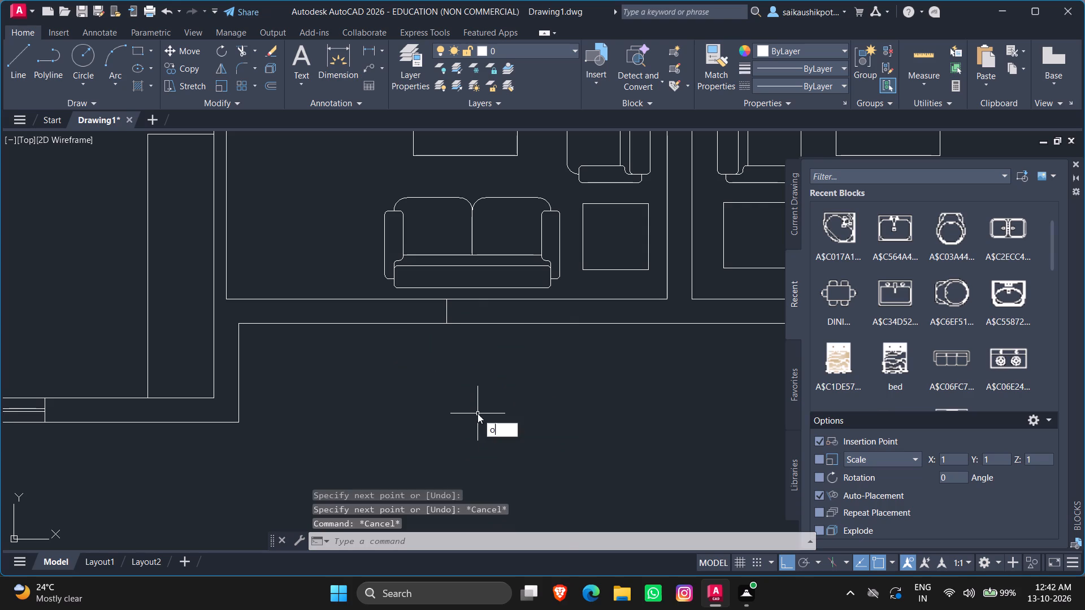
key("Return")
type("1'")
key("Return")
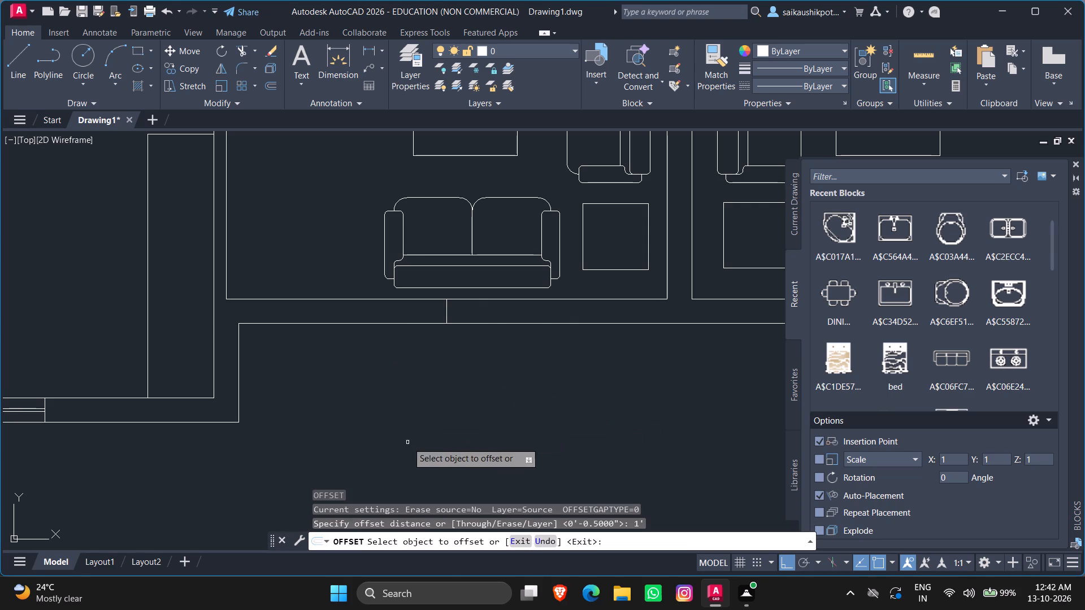
left_click(447, 316)
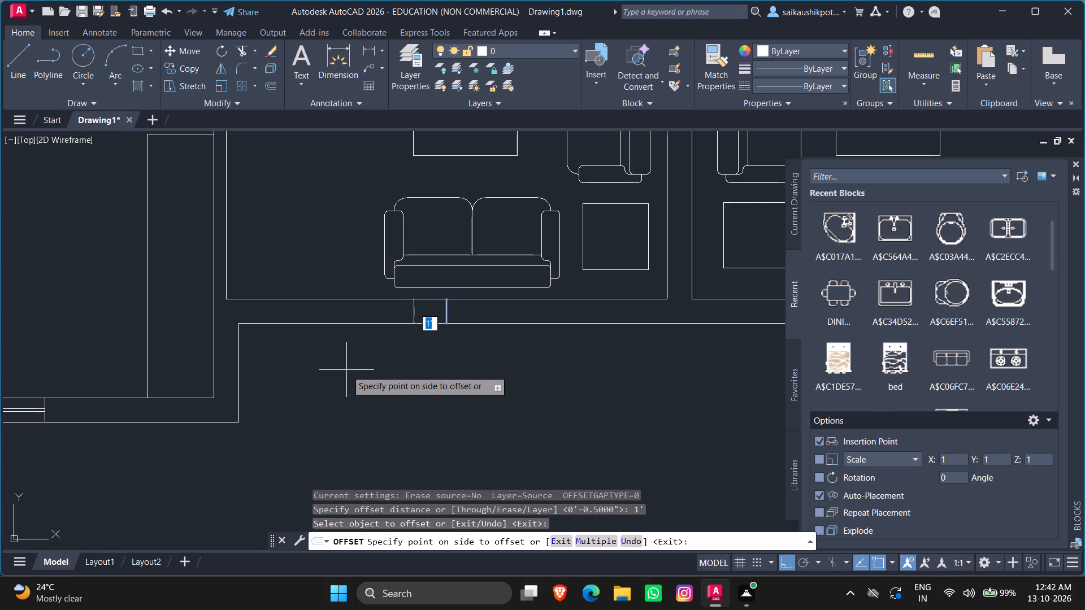
key("2")
key("3")
key("BackSpace")
key("BackSpace")
key("BackSpace")
key("3")
key("apostrophe")
key("Return")
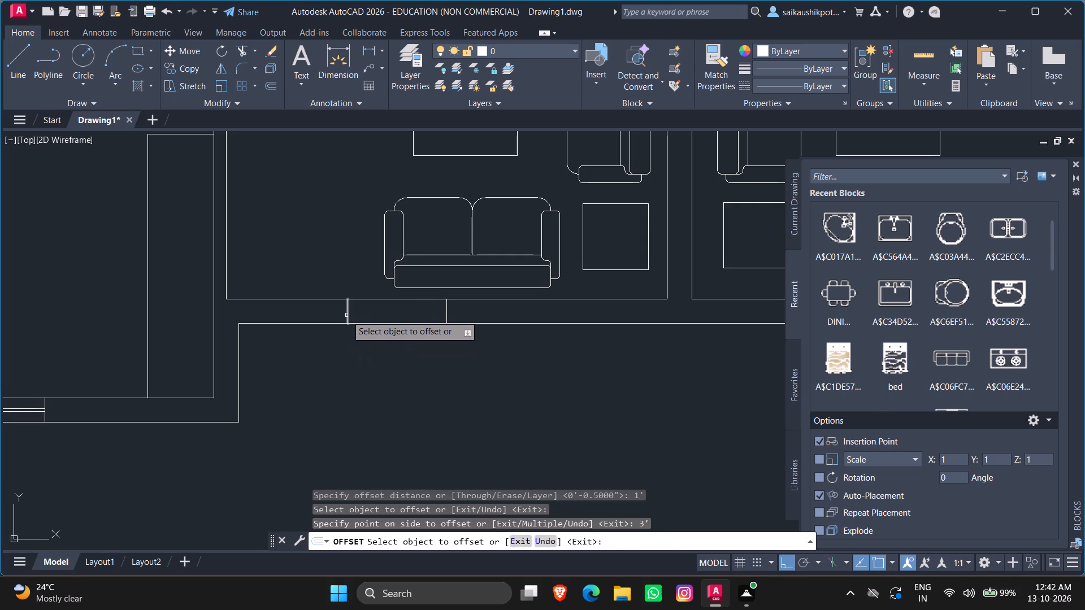
Offset the 3' copy by 9" toward the bedroom, and that new line by a further 2' the same way.
left_click(346, 315)
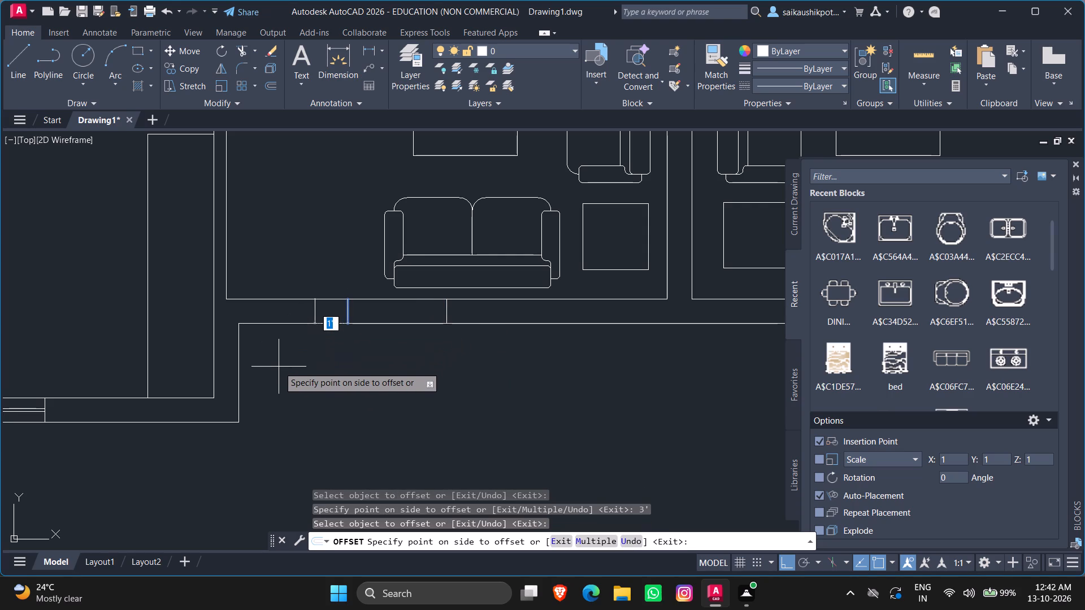
type("9\"")
key("Return")
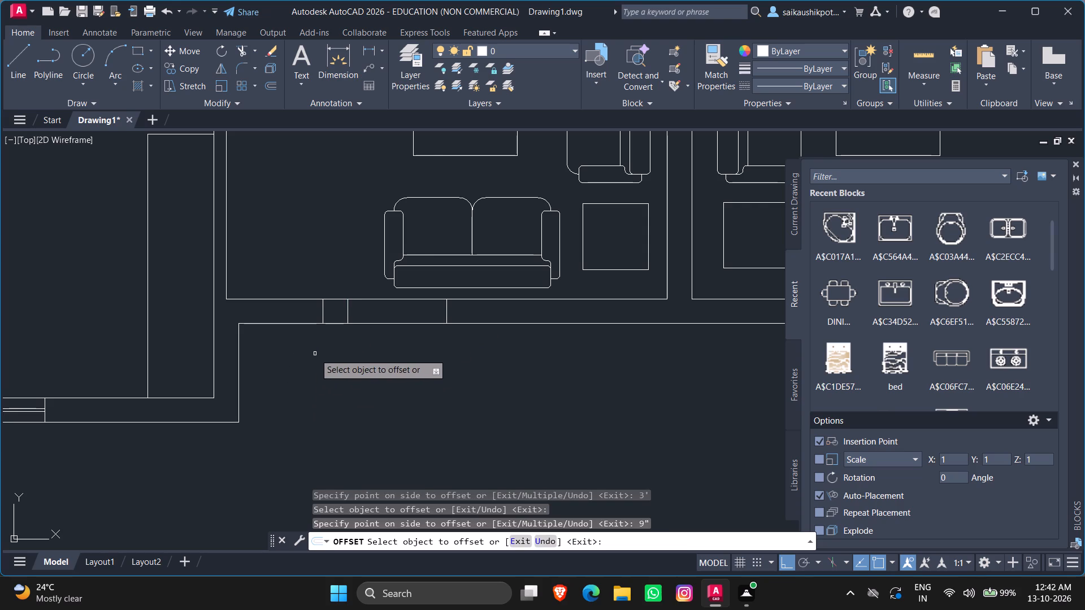
left_click(324, 306)
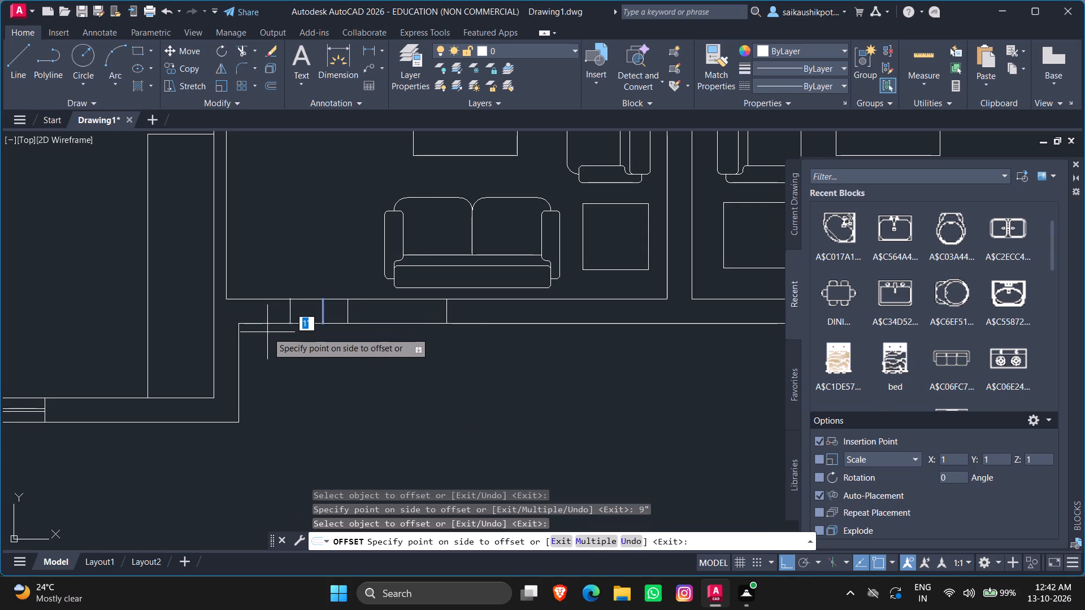
type("2'")
key("Return")
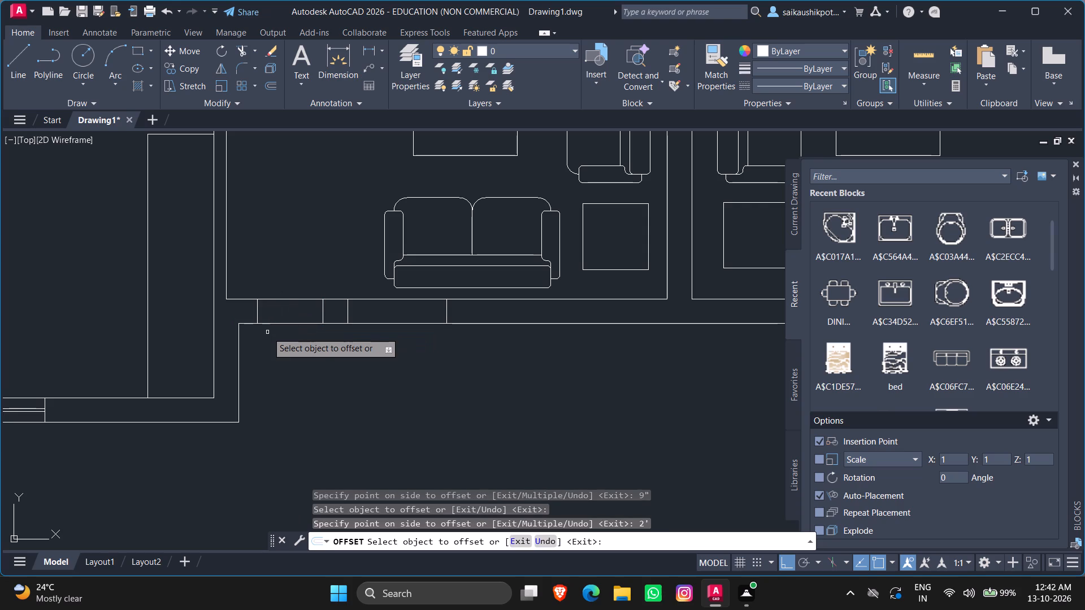
scroll(318, 345, "down", 1)
scroll(368, 335, "up", 1)
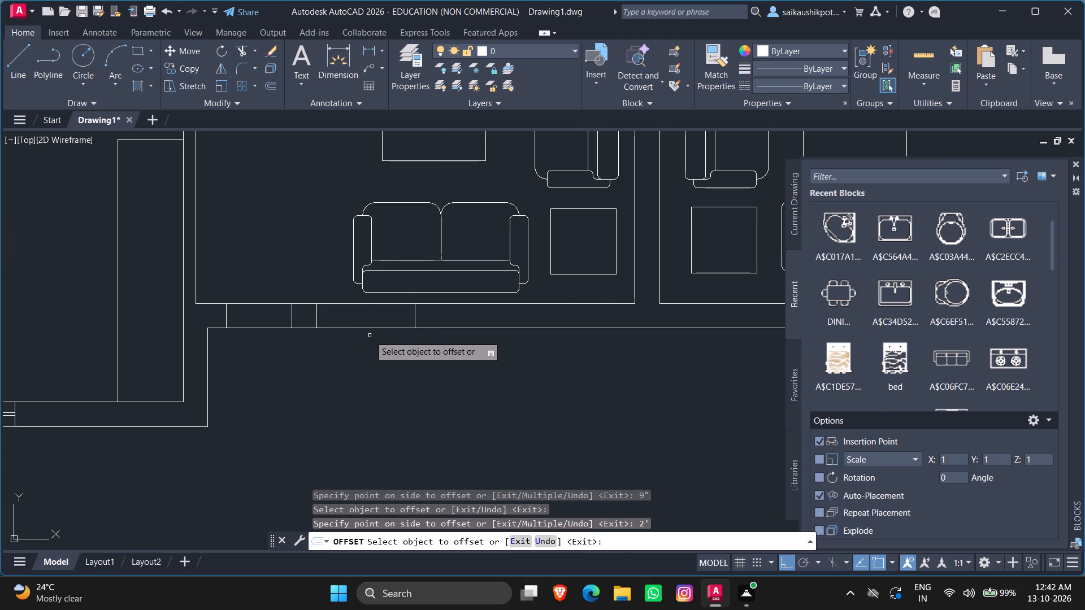
key("Escape")
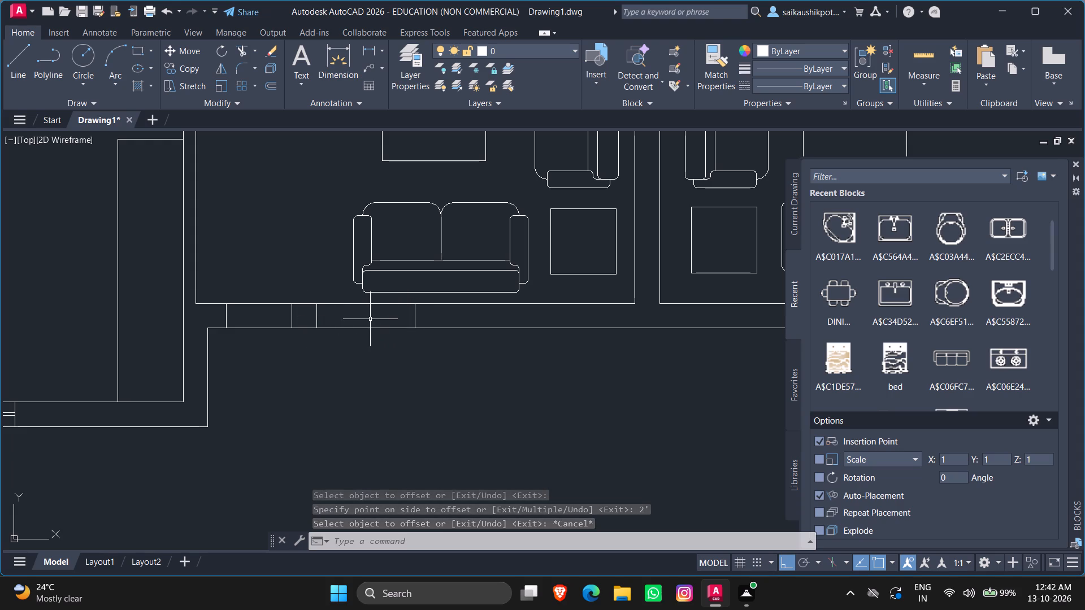
Offset the living room wall's original midpoint line by 2' away from the bedroom.
scroll(438, 320, "up", 2)
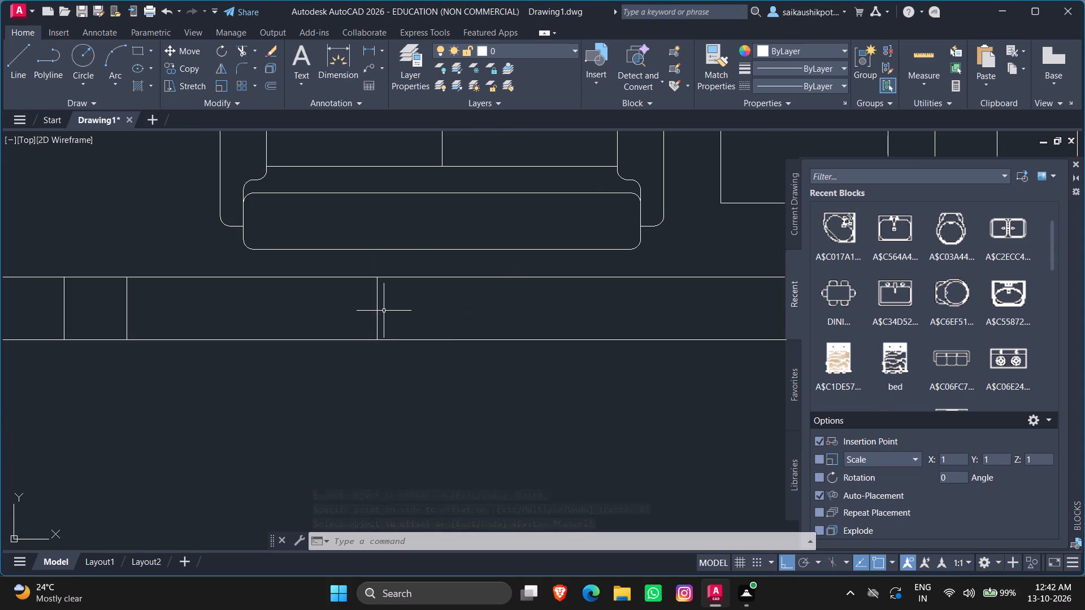
key("o")
key("Return")
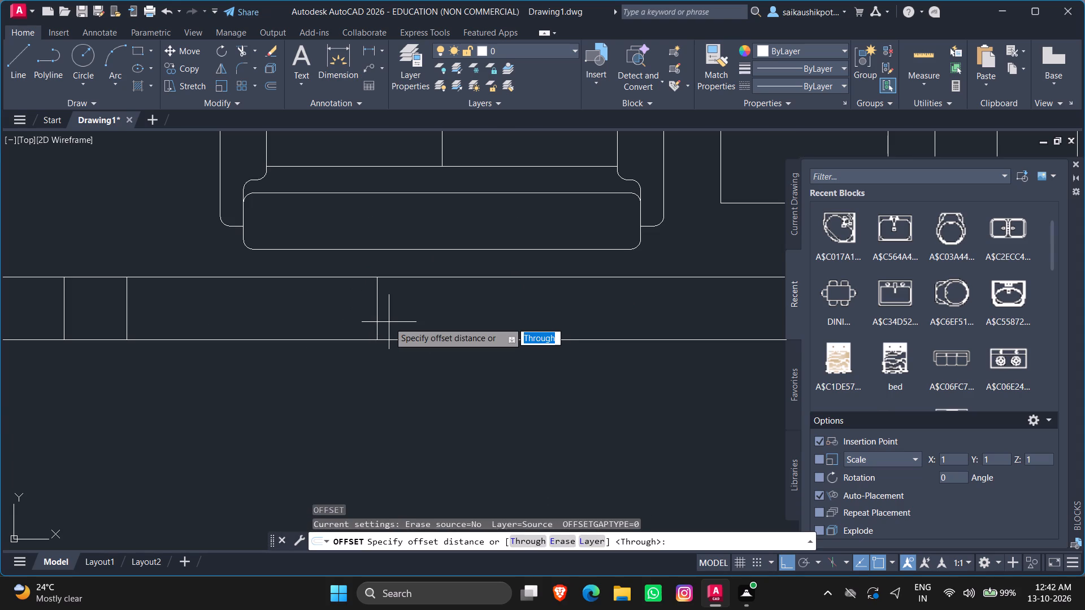
key("2")
key("apostrophe")
key("Return")
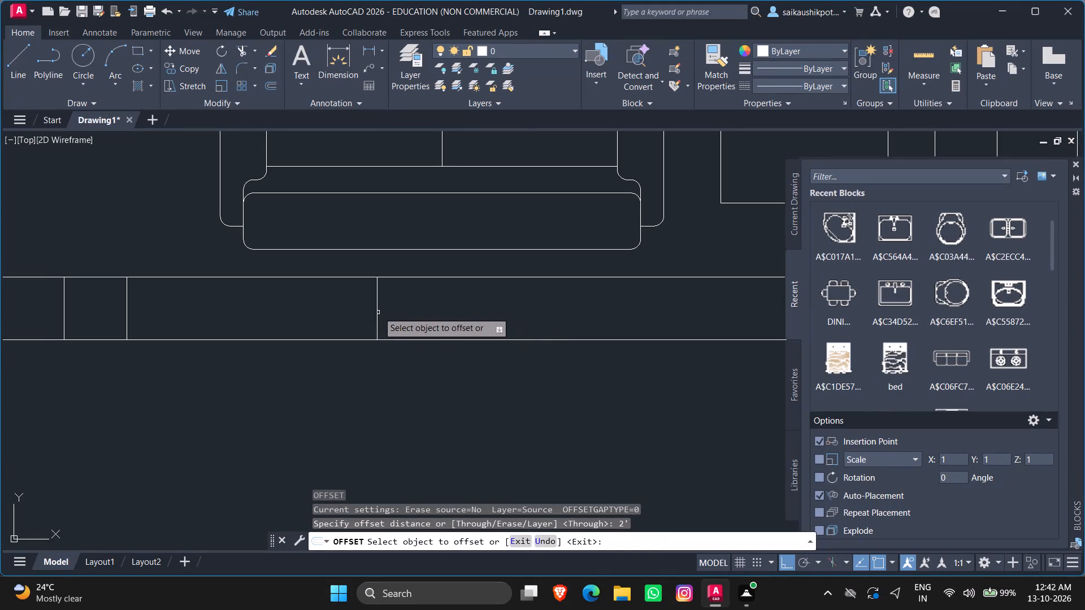
left_click(377, 310)
left_click(506, 319)
key("Escape")
key("Escape")
Delete the original midpoint line across the living room's bottom wall, keeping its offset copies.
left_click_drag(457, 314, 405, 308)
left_click(340, 308)
key("Delete")
scroll(351, 325, "down", 3)
scroll(354, 351, "up", 1)
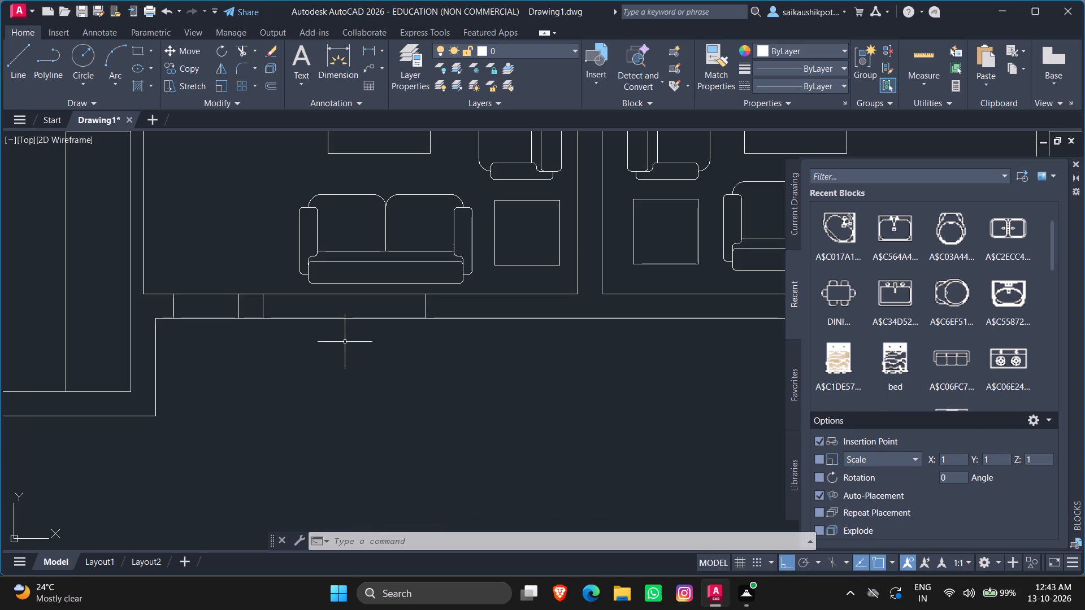
Draw a centre line along the wider opening below the two-seat sofa, joining the midpoints of its two end lines.
key("l")
key("Return")
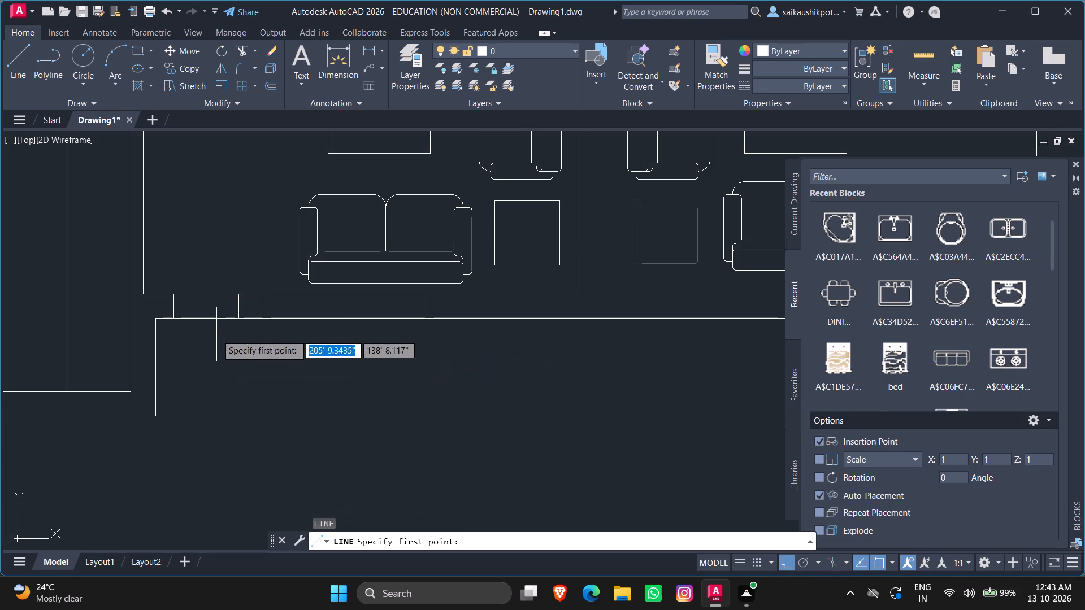
scroll(258, 301, "up", 3)
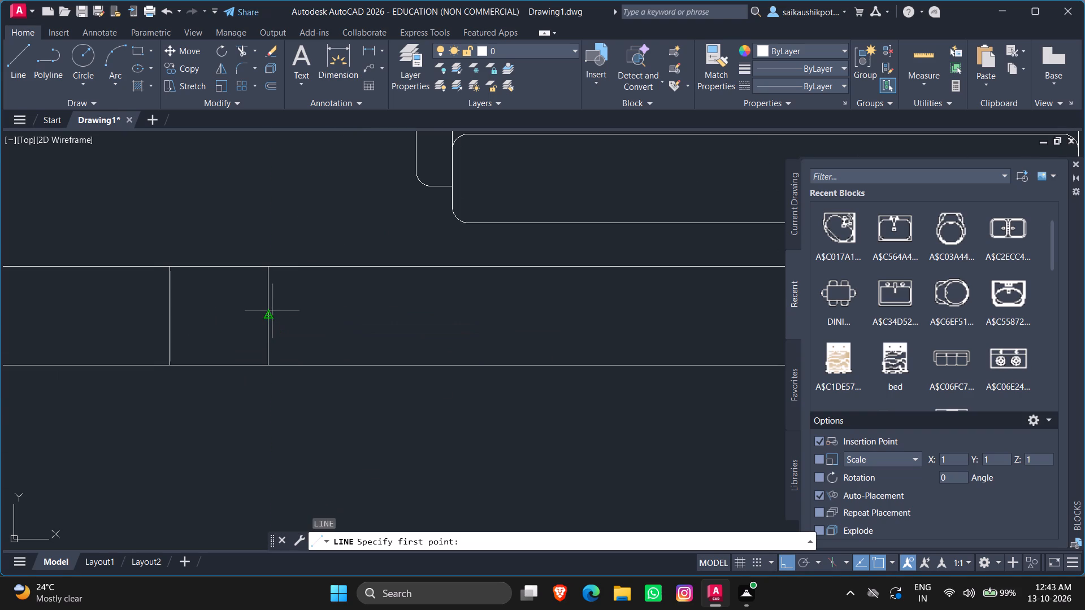
left_click(271, 314)
scroll(319, 319, "down", 3)
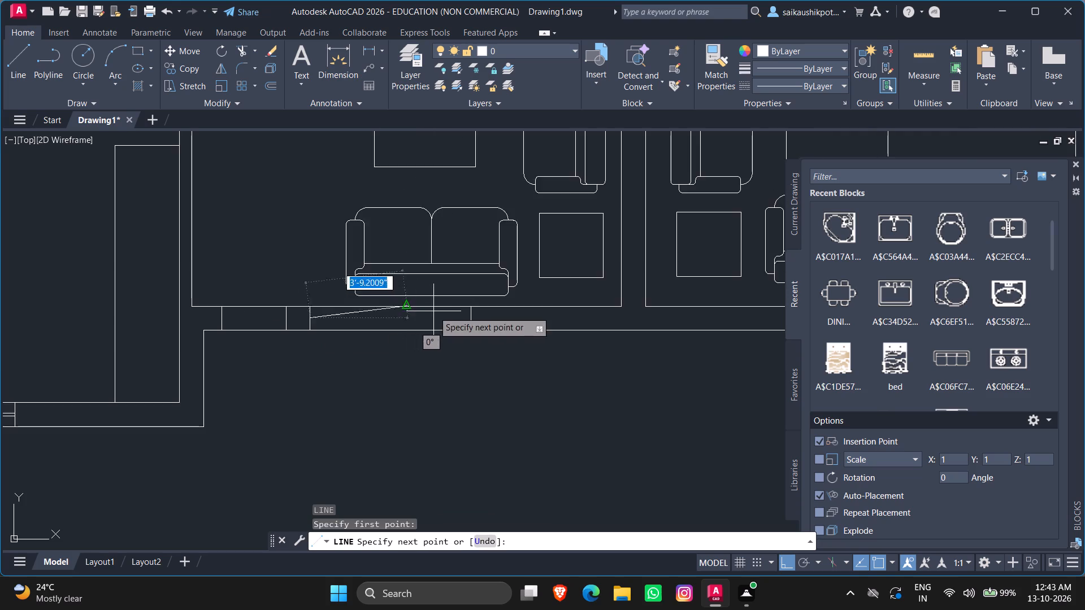
scroll(433, 311, "up", 3)
left_click(571, 334)
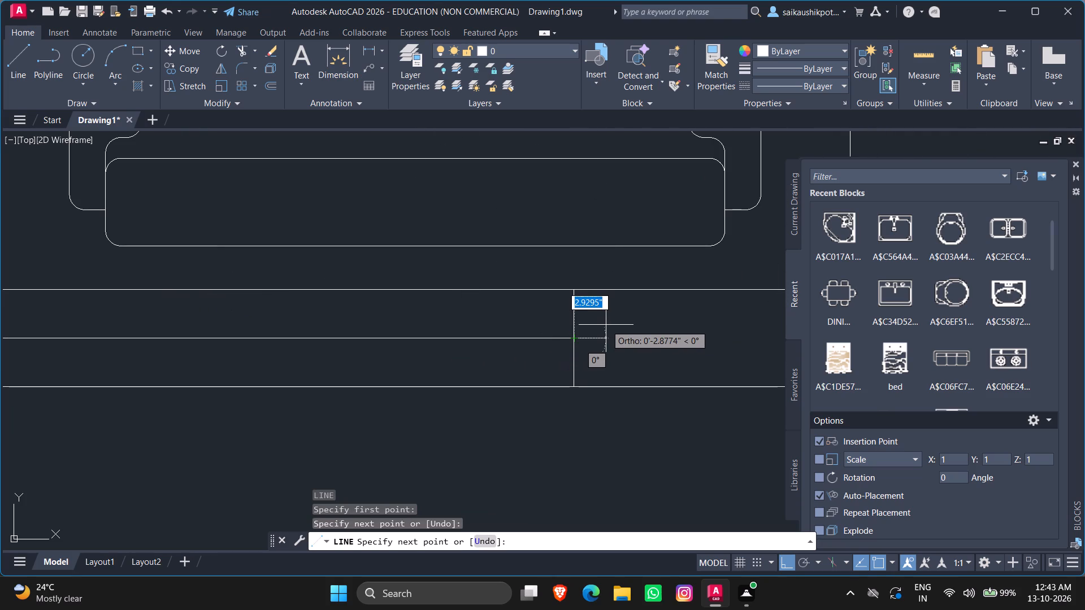
key("Escape")
key("Escape")
Offset the wider opening's centre line by 0.5" to both sides.
key("o")
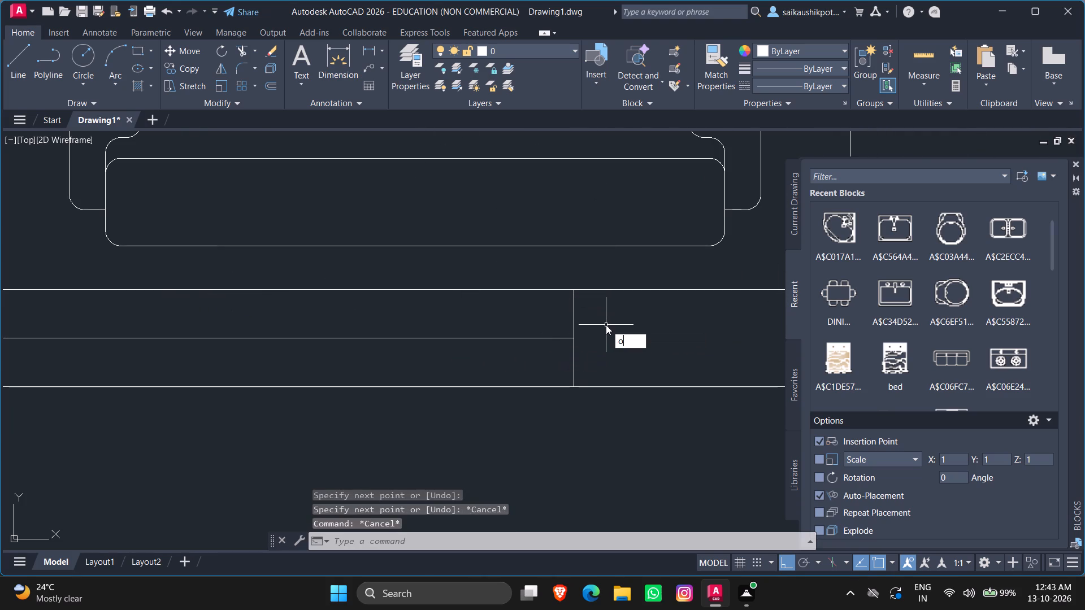
key("Return")
type("0.5\"")
key("Return")
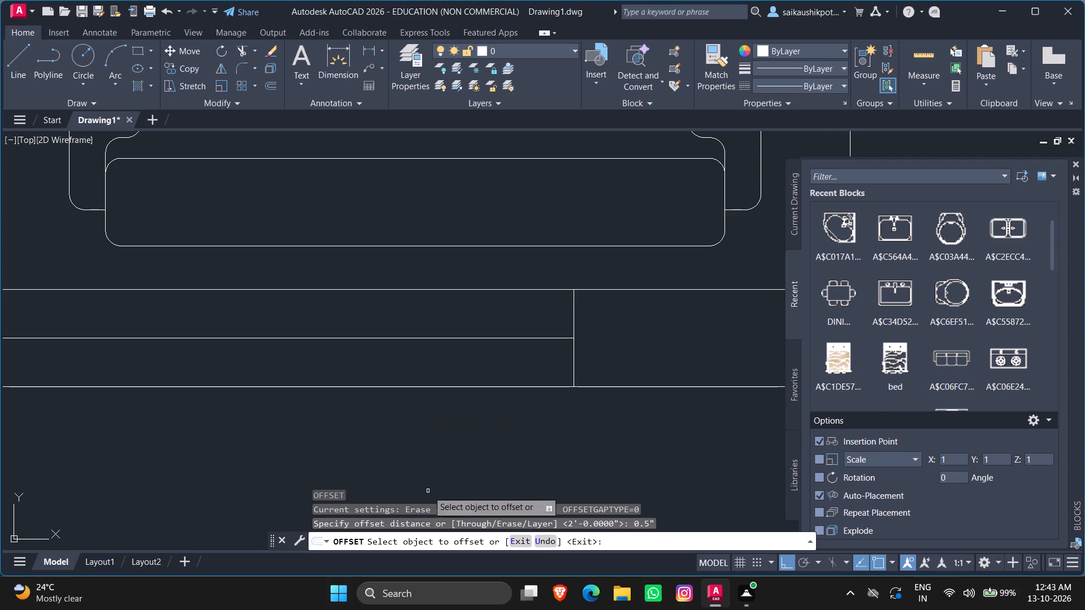
scroll(421, 500, "down", 2)
scroll(388, 413, "up", 1)
scroll(445, 324, "down", 1)
scroll(373, 407, "up", 2)
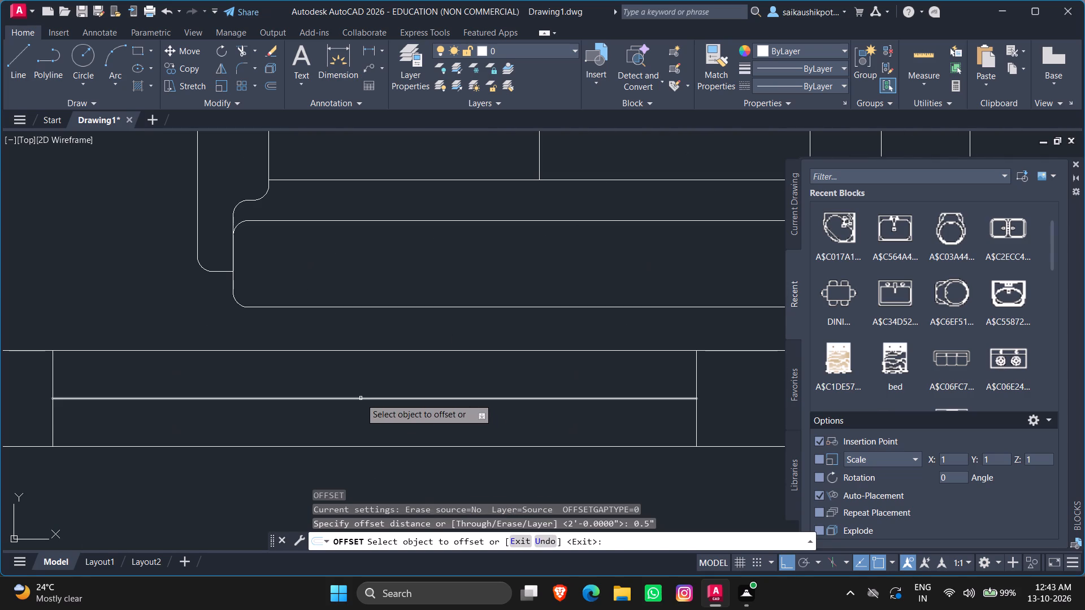
left_click(361, 398)
left_click(362, 376)
left_click(368, 399)
left_click(373, 426)
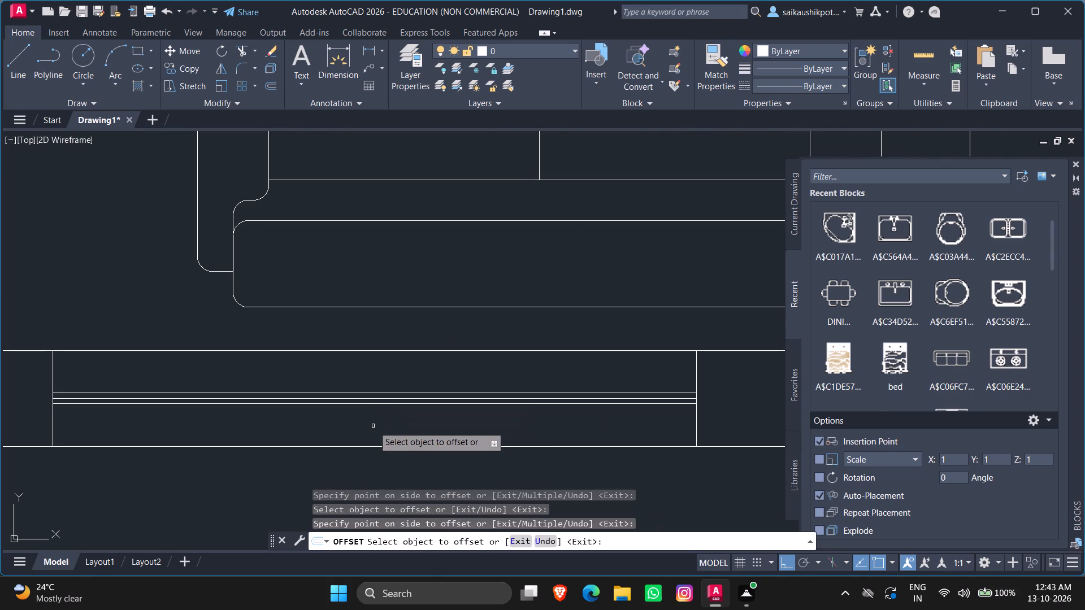
key("Escape")
key("Escape")
Delete the wider opening's original centre line, keeping its two 0.5" offset copies.
scroll(373, 426, "up", 1)
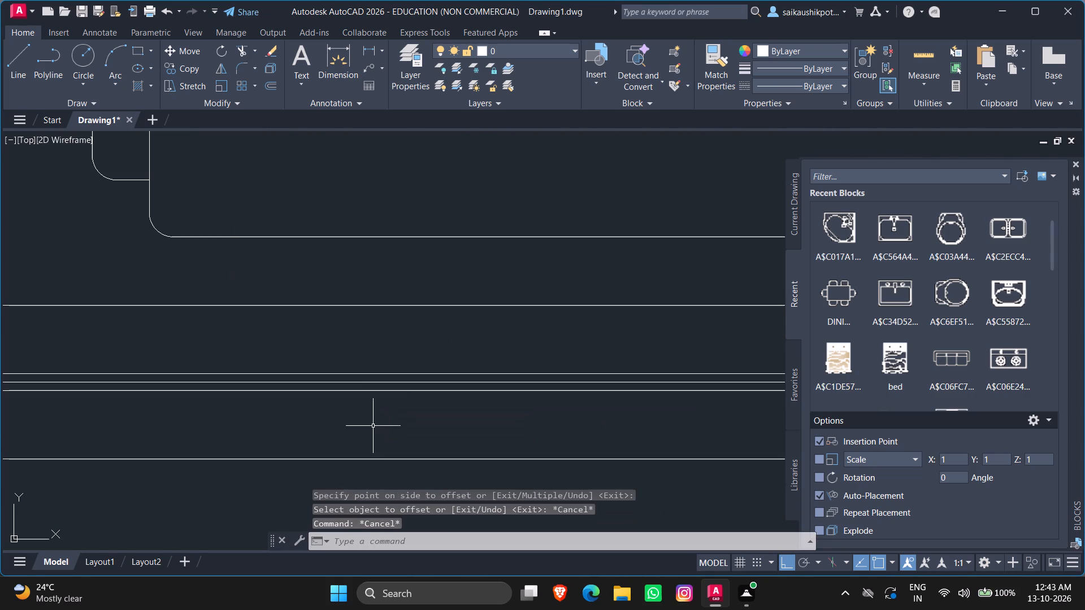
left_click(379, 382)
key("Delete")
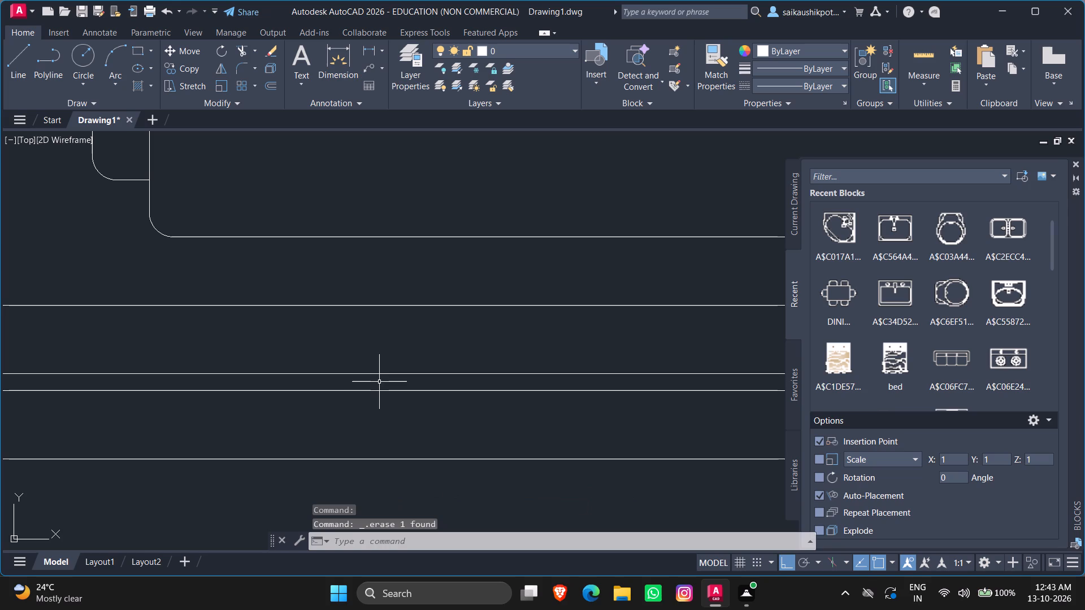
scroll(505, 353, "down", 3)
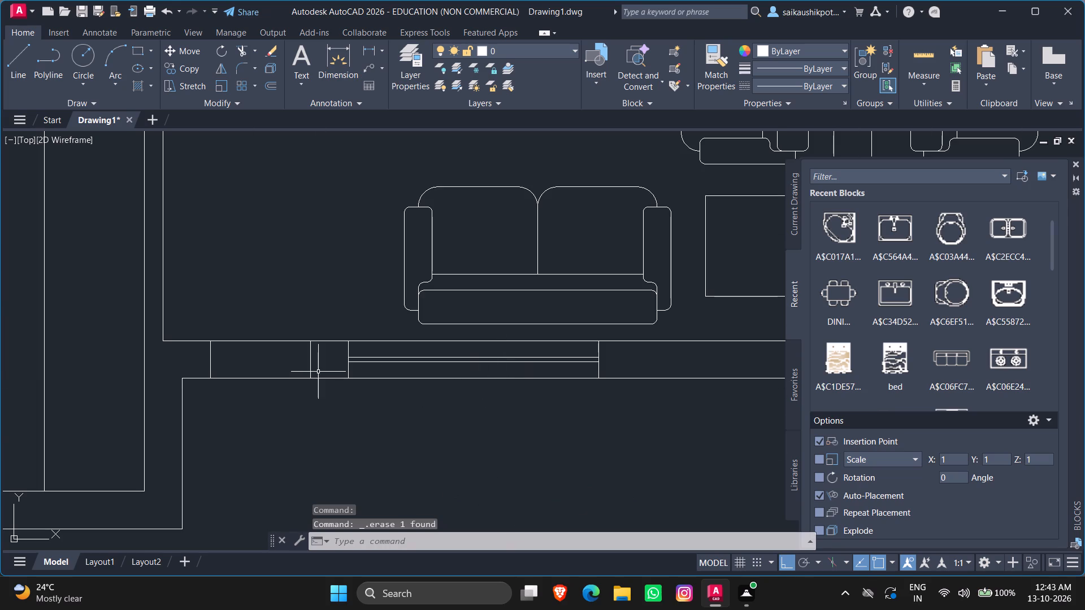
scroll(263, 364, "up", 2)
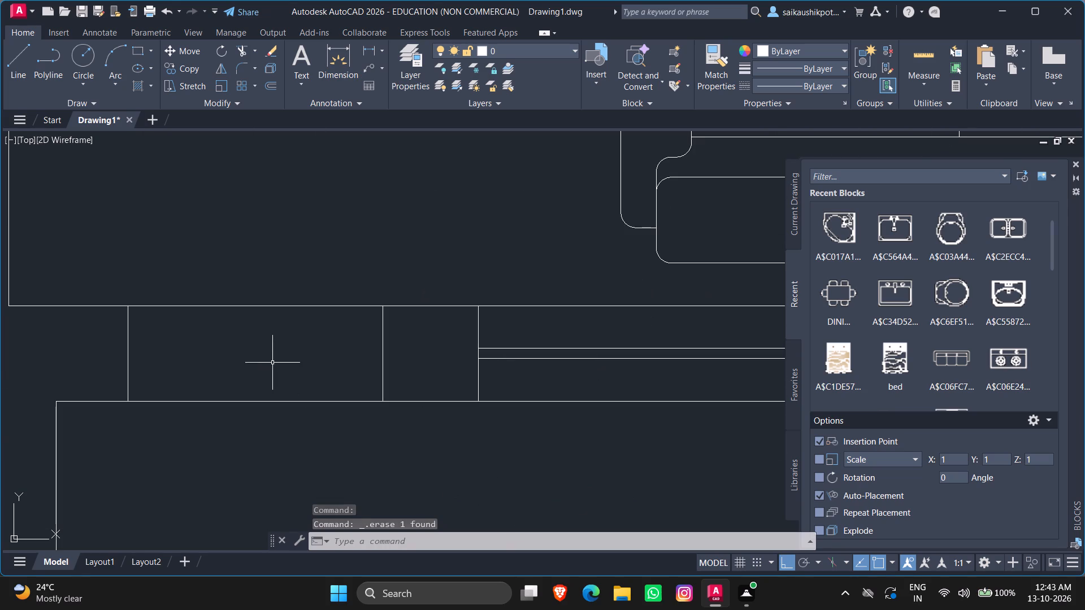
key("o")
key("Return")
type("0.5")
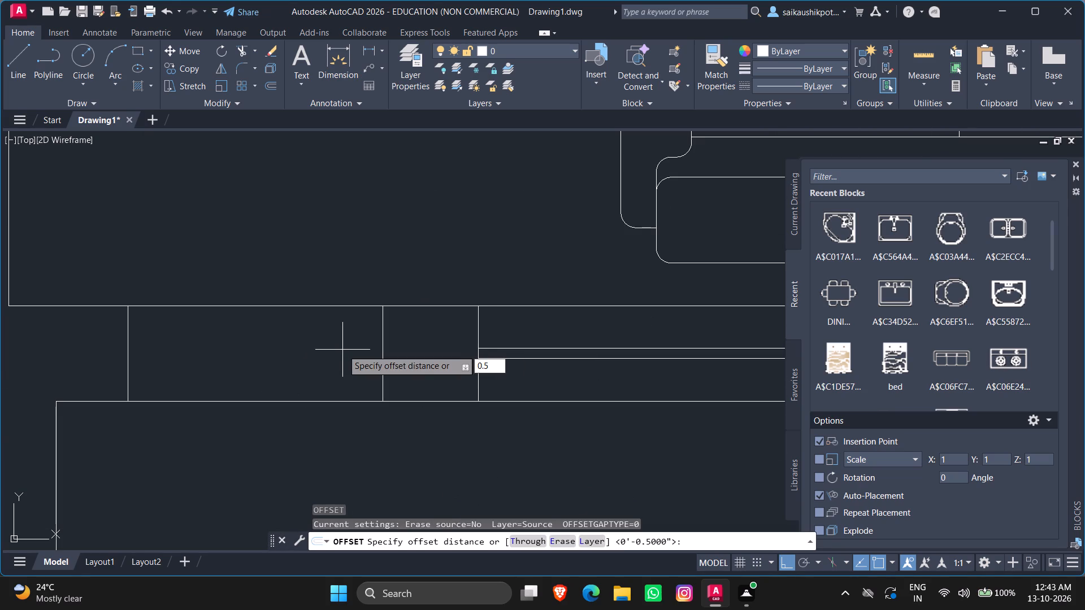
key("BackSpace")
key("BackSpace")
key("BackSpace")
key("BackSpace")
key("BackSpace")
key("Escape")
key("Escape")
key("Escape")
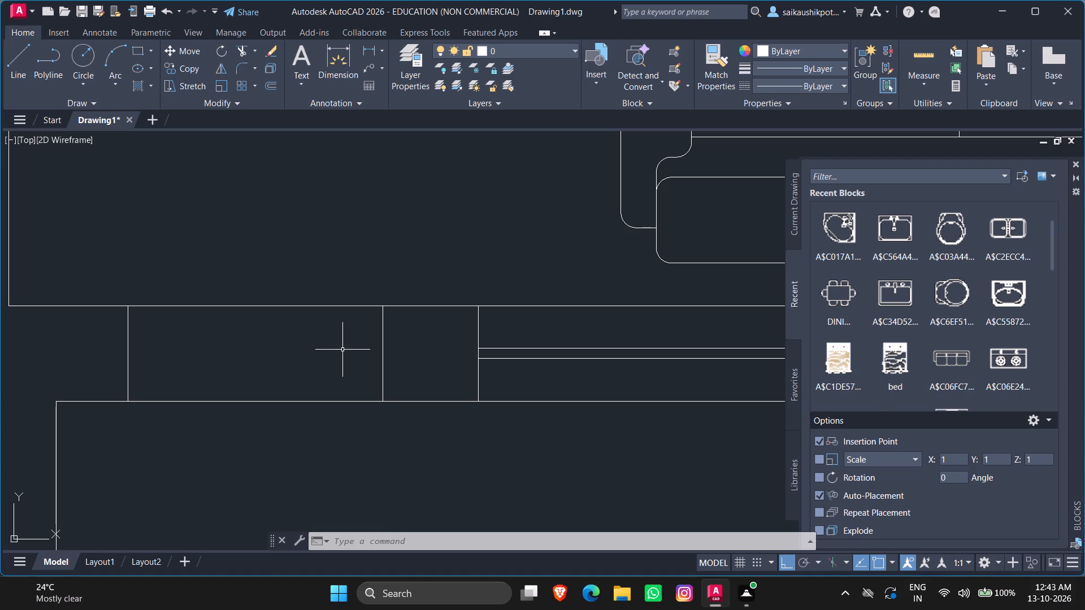
Draw a centre line along the narrower 2' opening near the bedroom, joining the midpoints of its two end lines.
key("l")
key("Return")
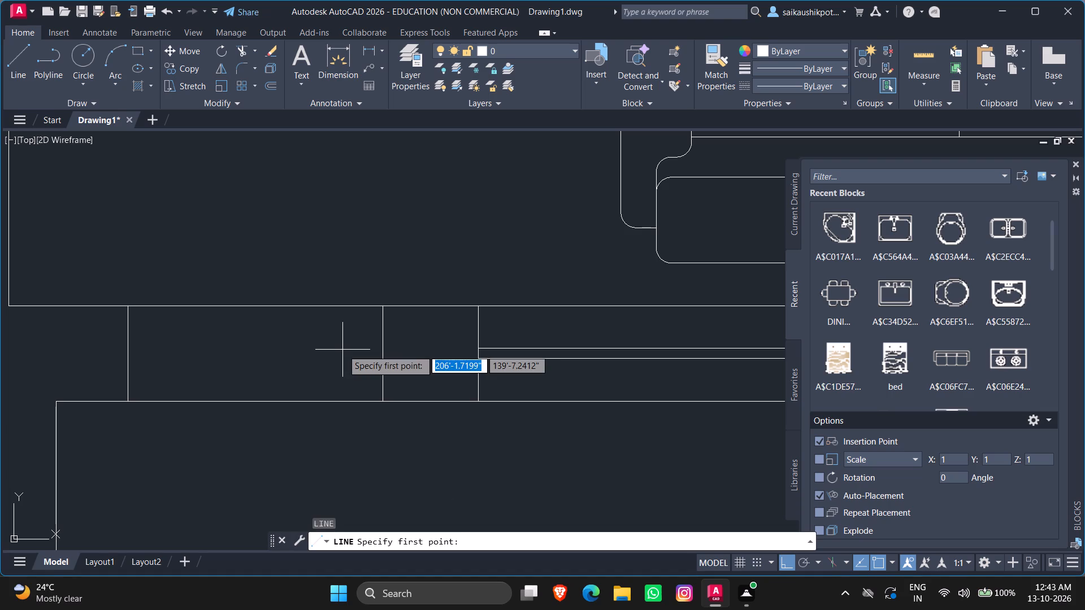
left_click(380, 356)
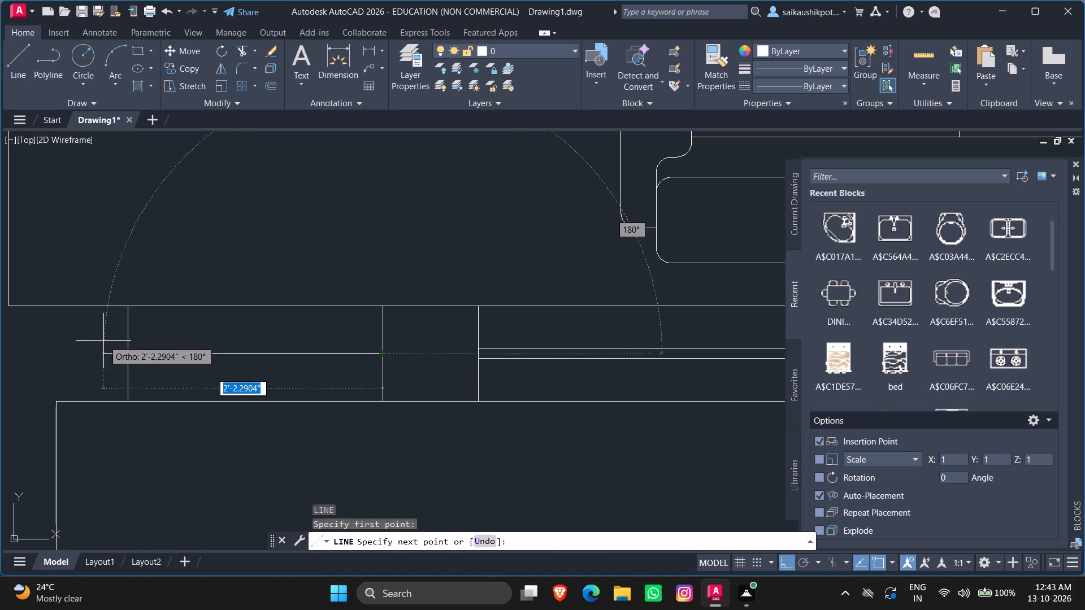
double_click(133, 352)
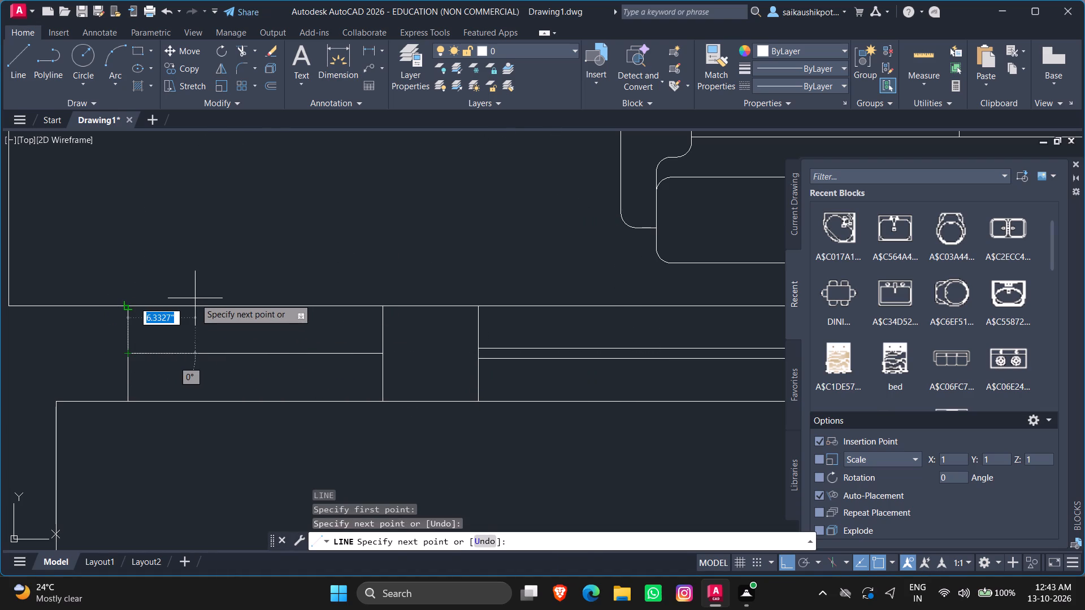
key("Escape")
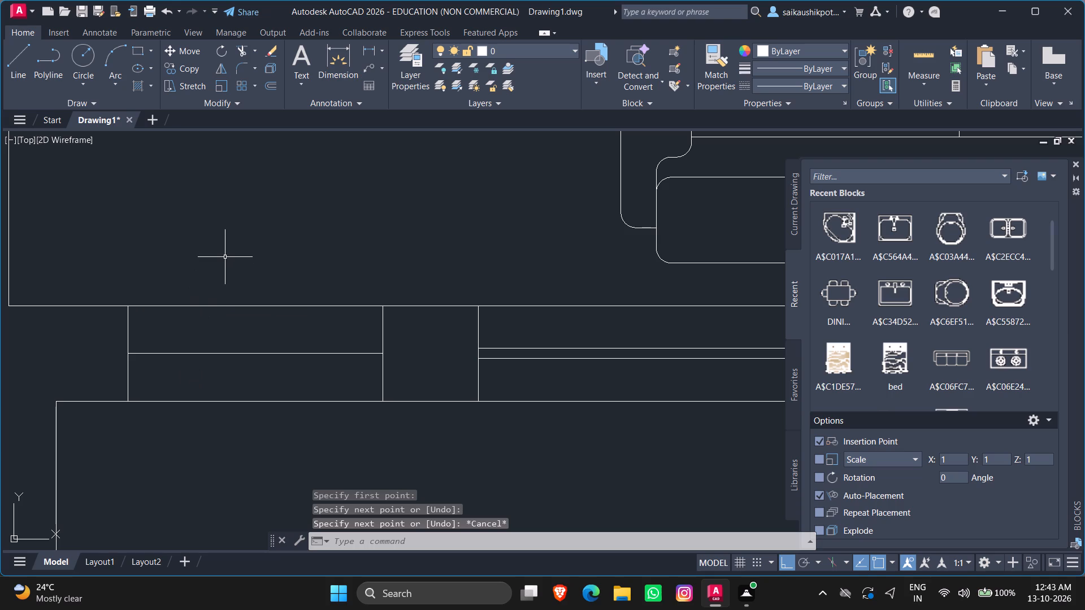
key("Escape")
key("Escape")
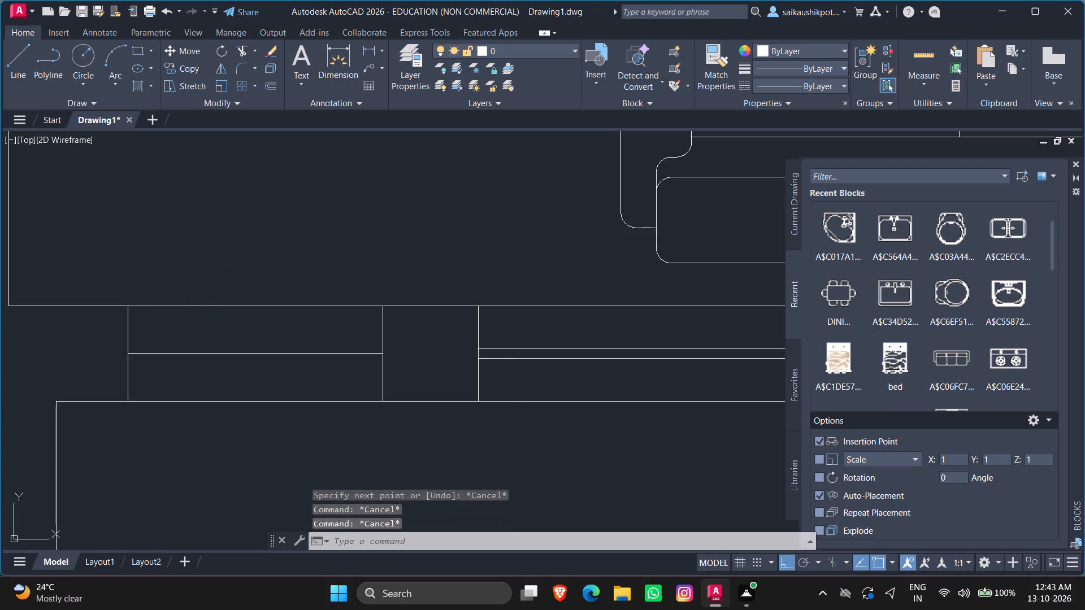
key("Escape")
key("Escape")
key("Escape")
key("Escape")
key("Escape")
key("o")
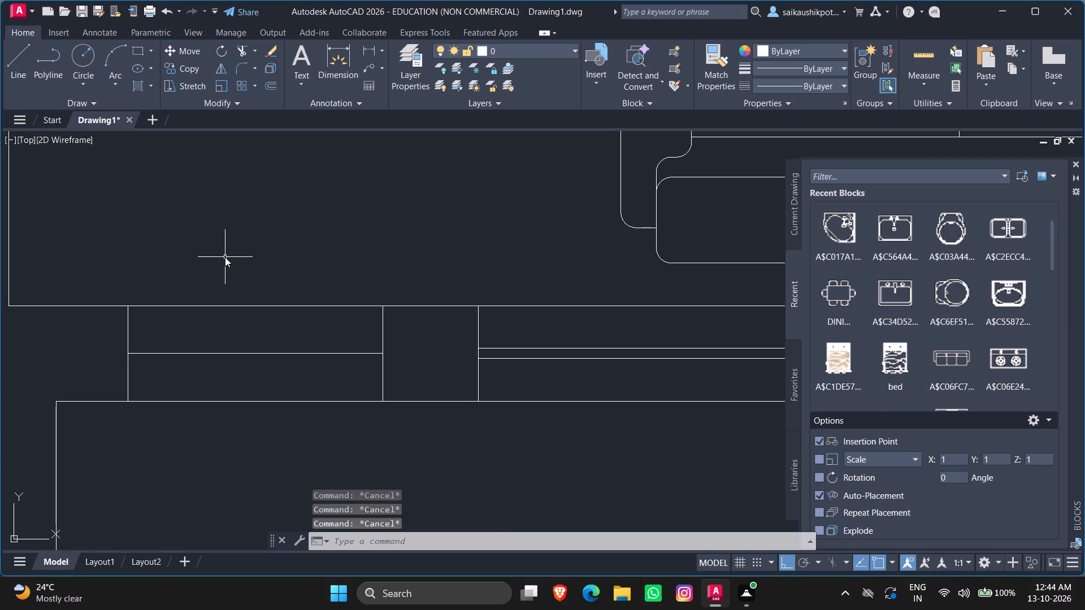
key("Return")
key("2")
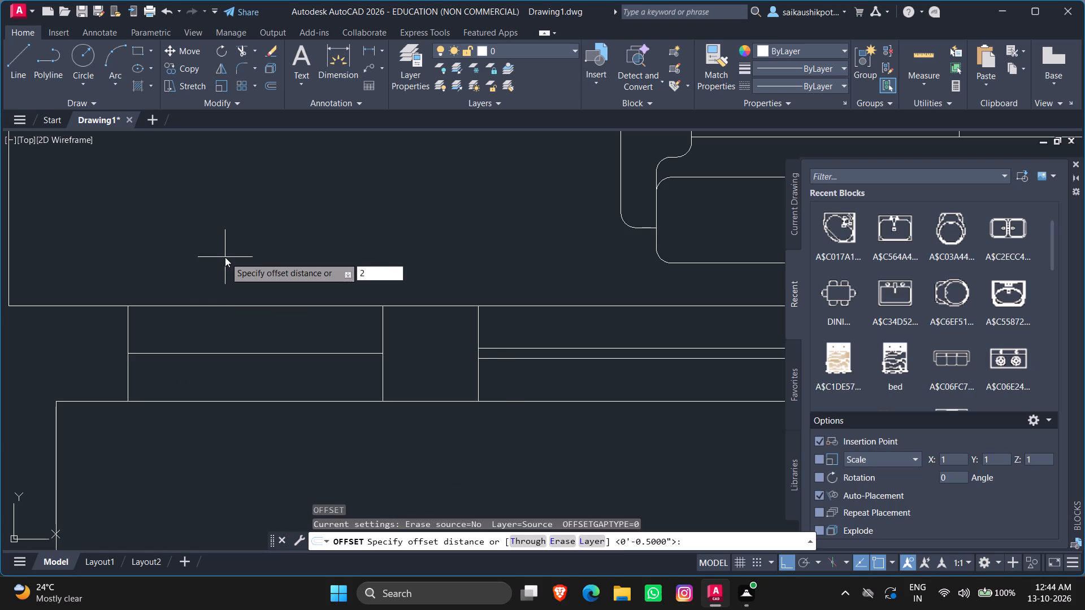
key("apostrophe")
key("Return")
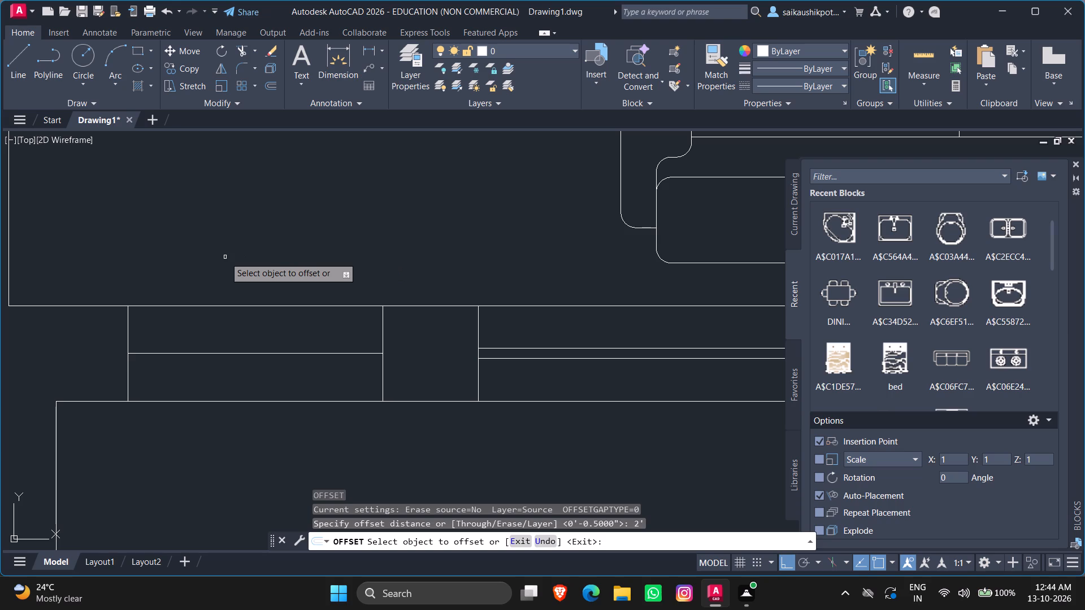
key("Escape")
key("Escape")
Offset the narrower opening's centre line by 2" to both sides.
key("o")
key("Return")
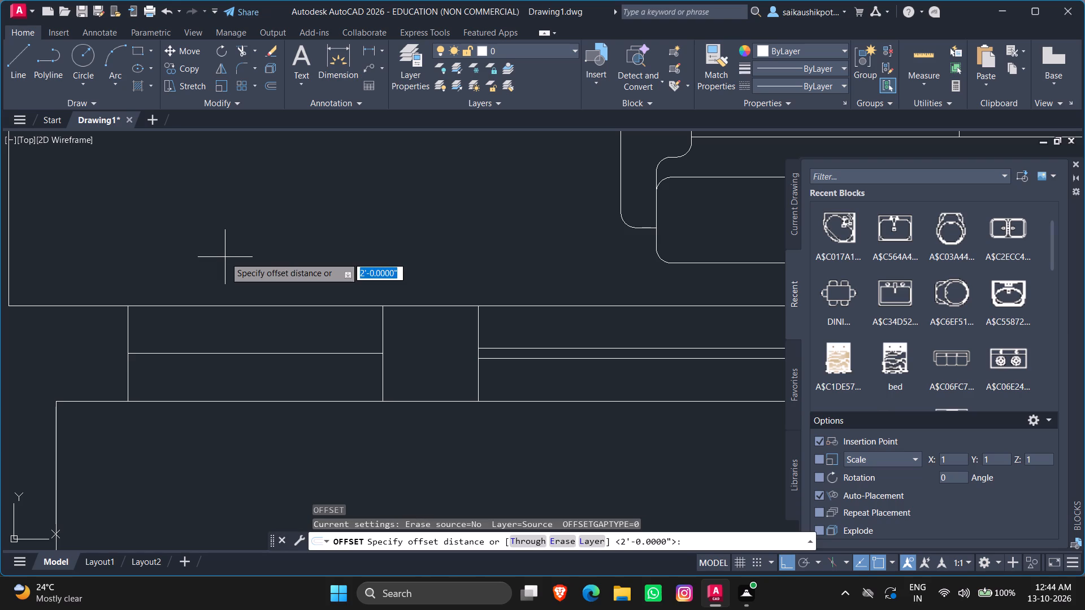
key("2")
key("shift+quotedbl")
key("Return")
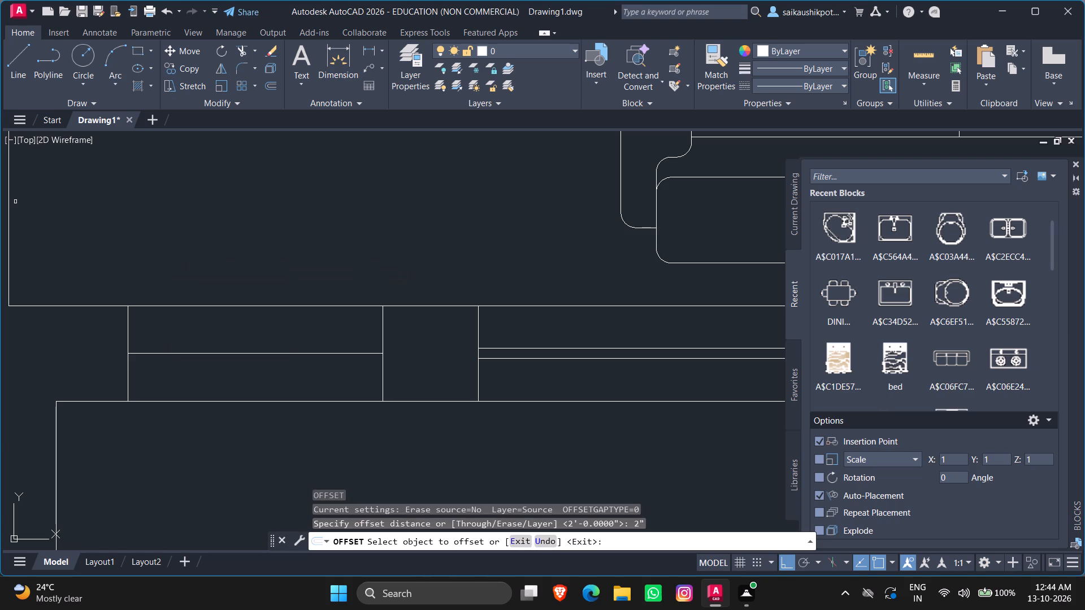
left_click(242, 352)
left_click(242, 326)
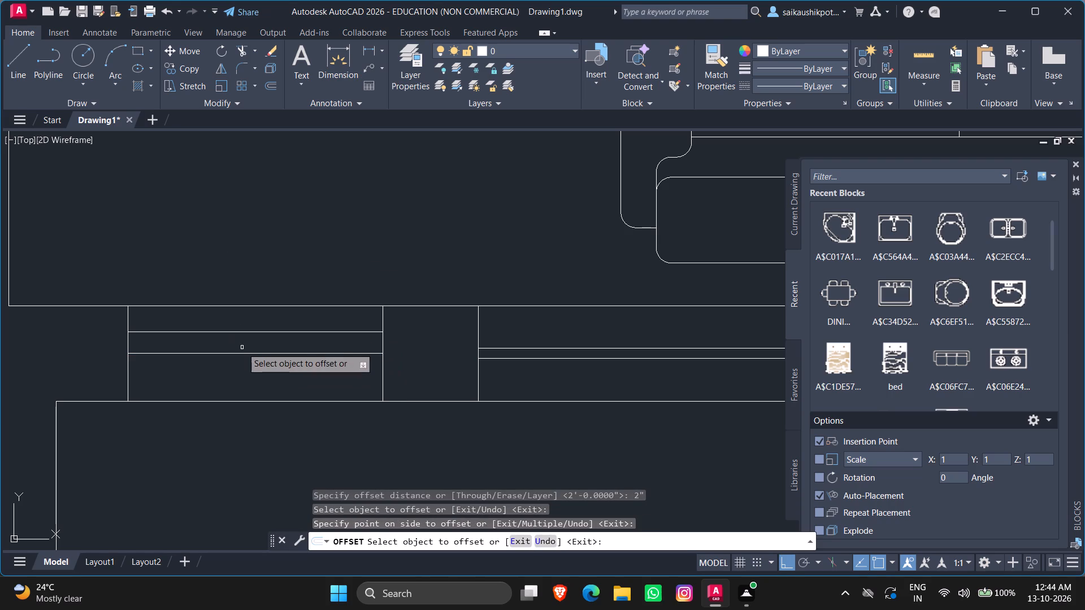
left_click(240, 355)
left_click(242, 380)
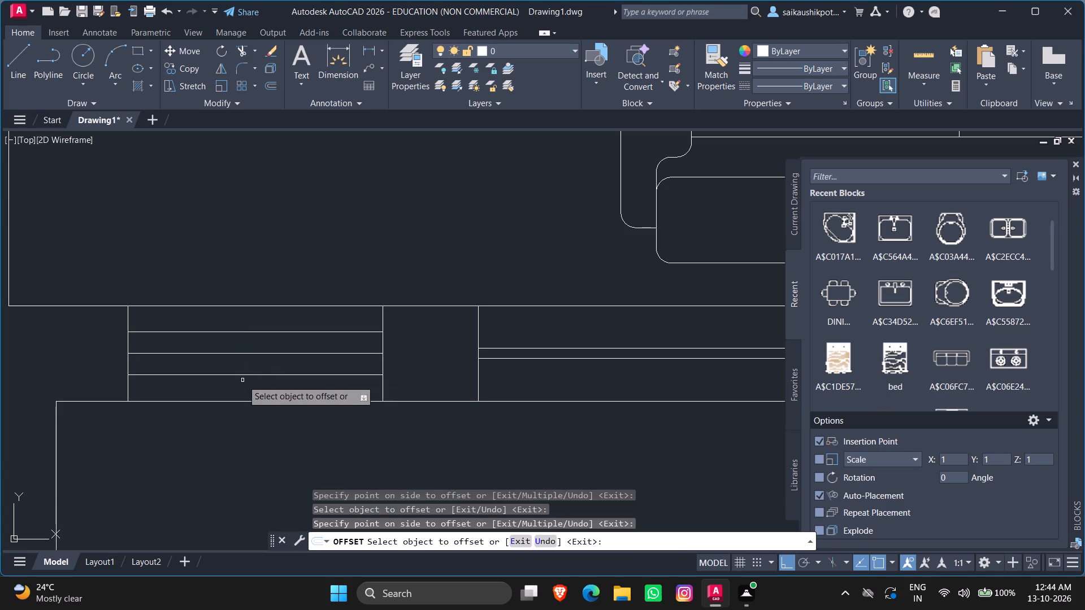
key("Escape")
key("Escape")
Trim away the outer and inner wall lines across the narrower opening, leaving its three parallel window lines.
type("tr")
key("Return")
key("Return")
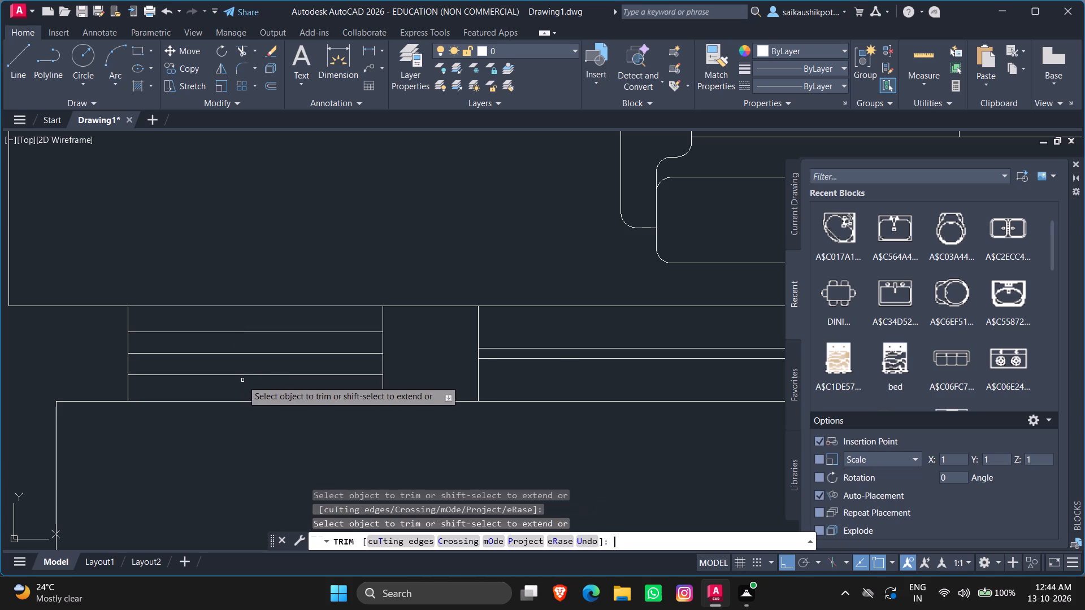
left_click(254, 397)
left_click(257, 431)
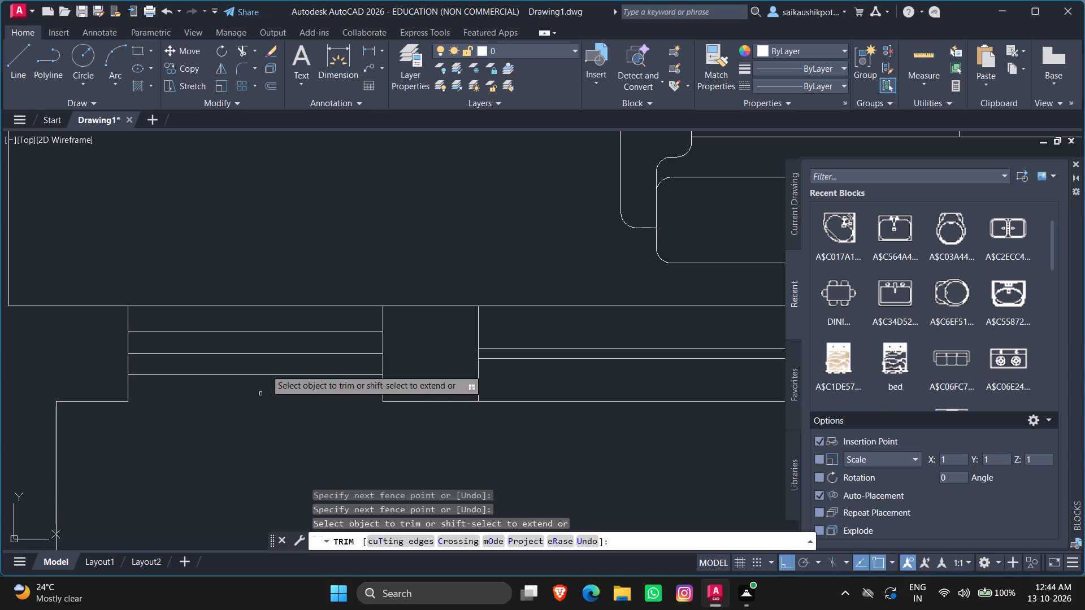
left_click(258, 313)
left_click(259, 259)
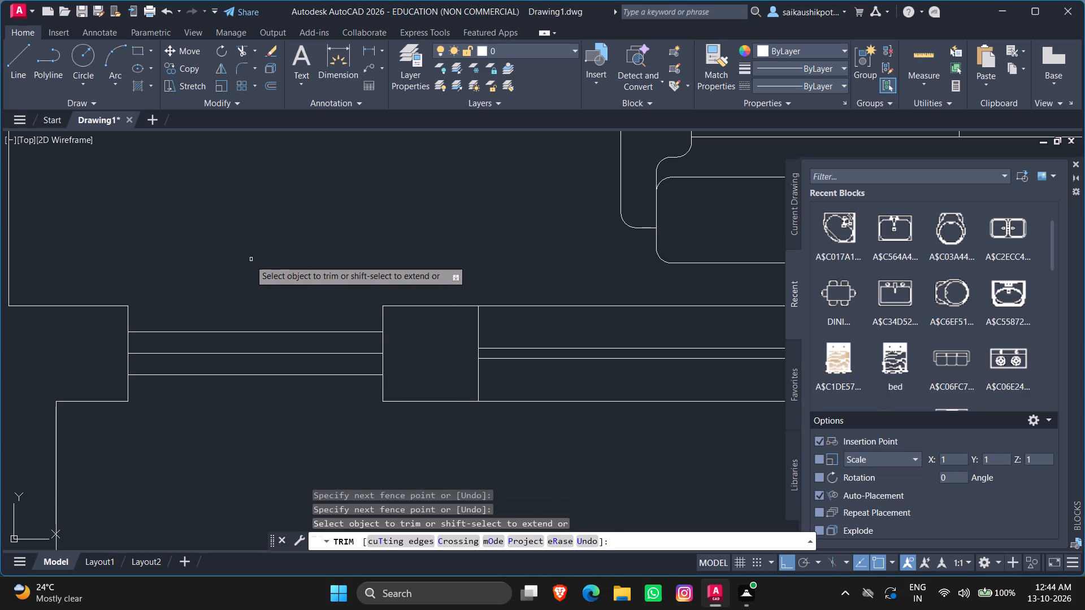
key("Escape")
scroll(259, 264, "down", 5)
key("Escape")
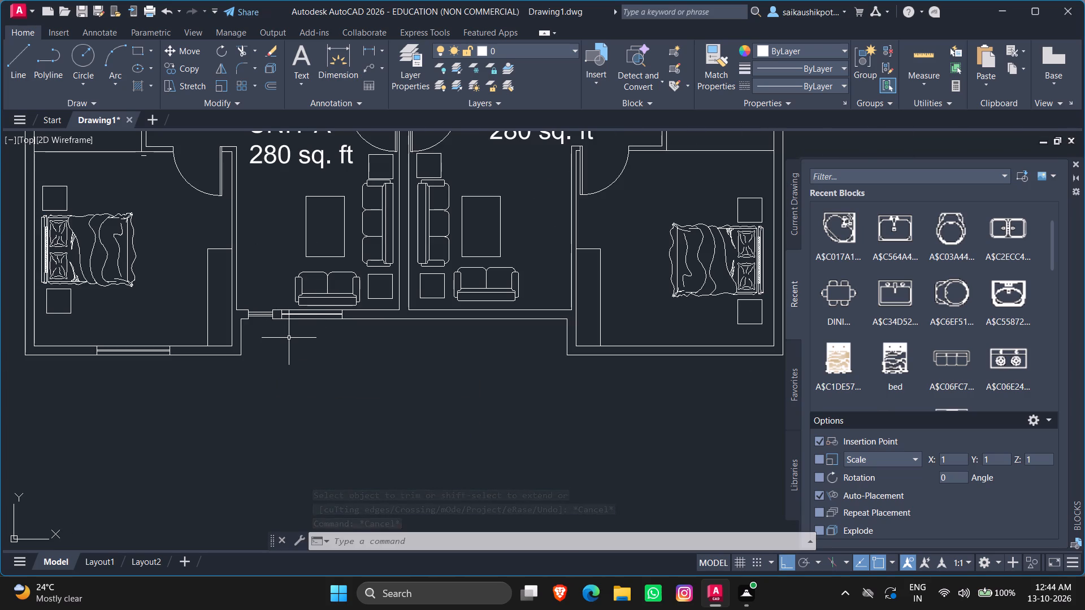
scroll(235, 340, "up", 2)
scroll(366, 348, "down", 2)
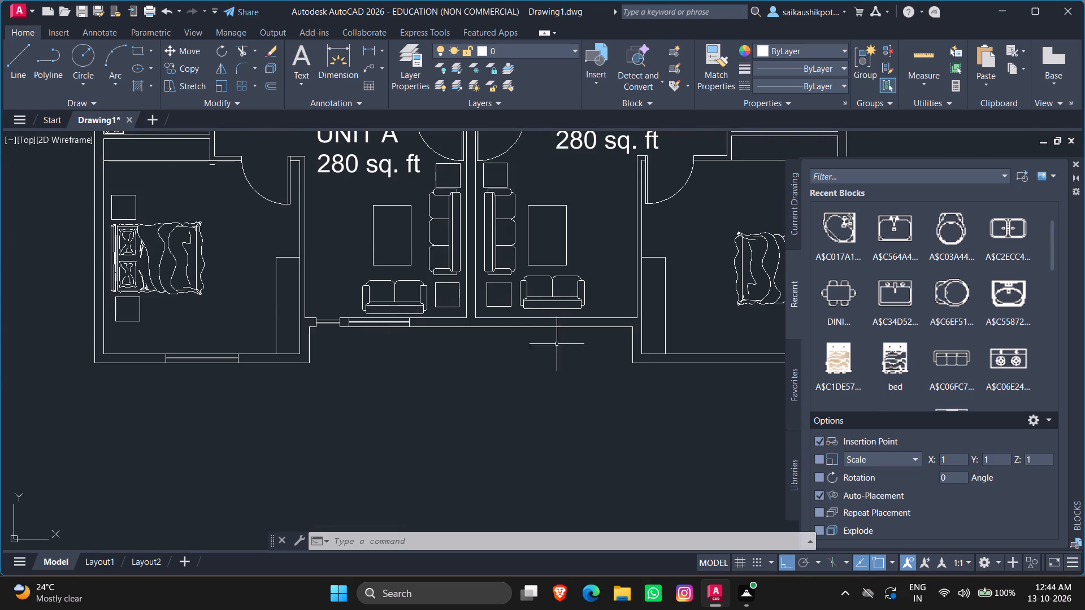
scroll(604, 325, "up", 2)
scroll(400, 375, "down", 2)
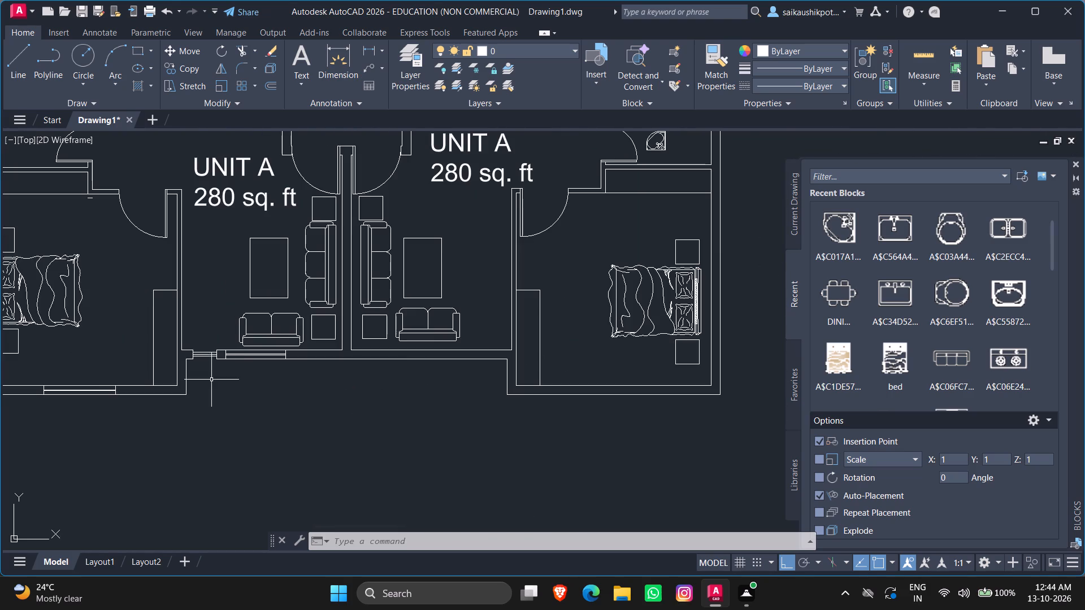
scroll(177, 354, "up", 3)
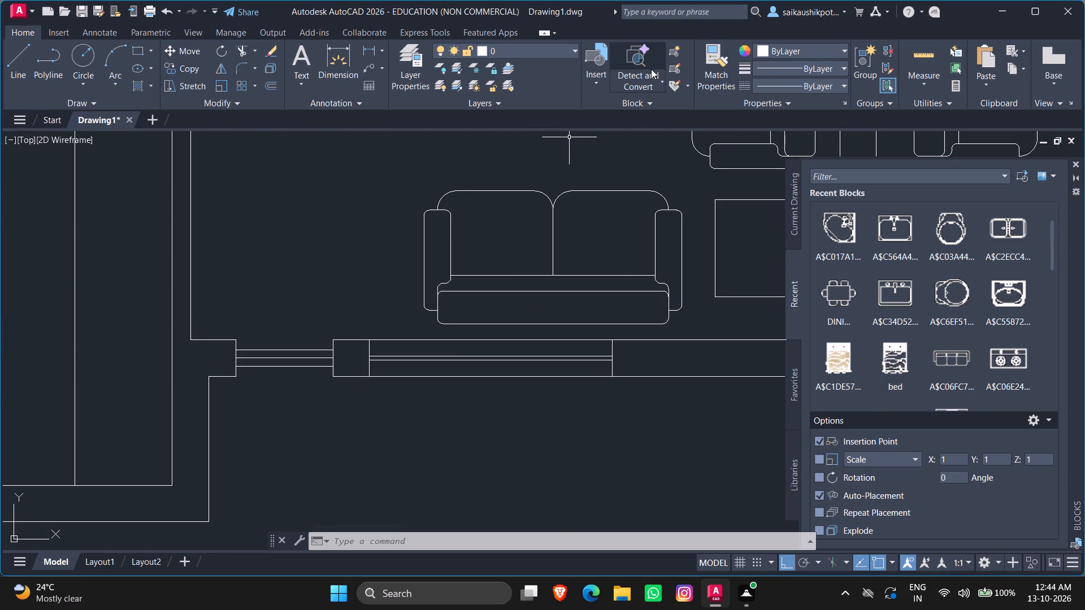
Measure the wall piece between the bedroom wall and the narrower opening in the finished living room.
left_click_drag(919, 47, 913, 49)
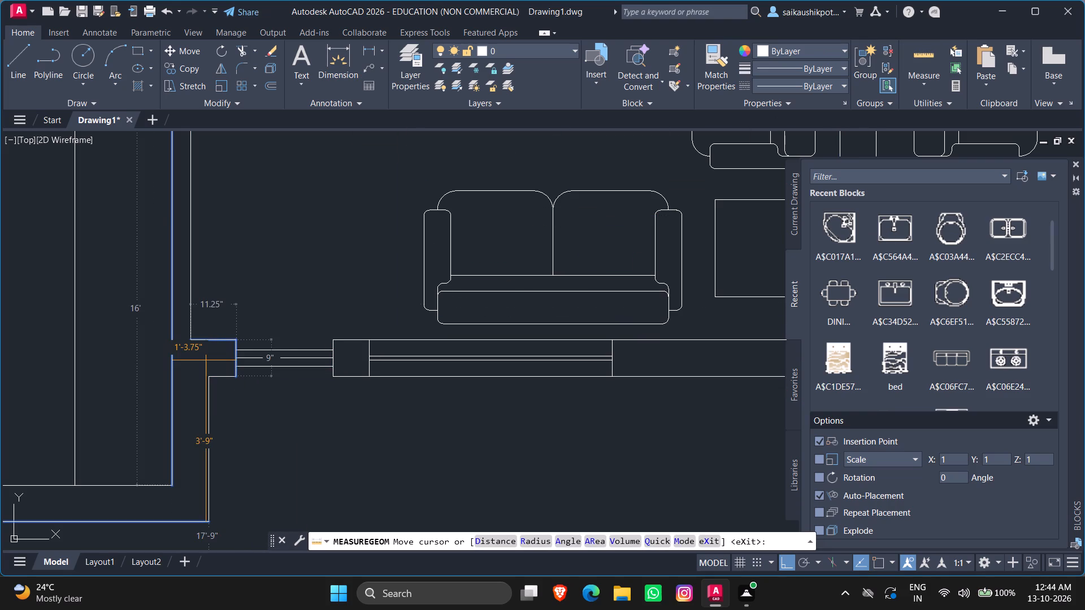
key("Escape")
key("Escape")
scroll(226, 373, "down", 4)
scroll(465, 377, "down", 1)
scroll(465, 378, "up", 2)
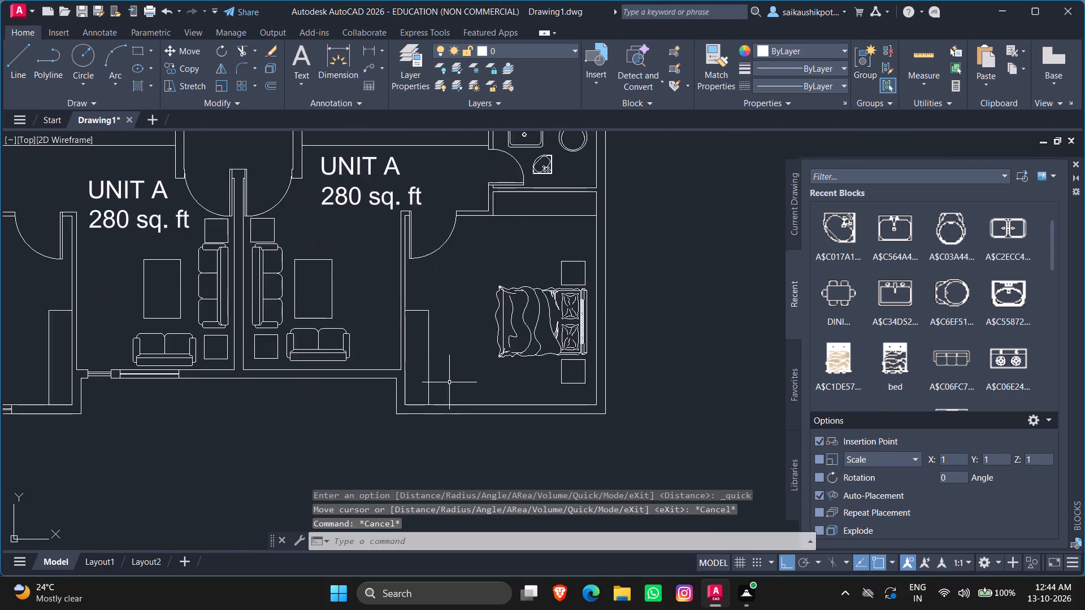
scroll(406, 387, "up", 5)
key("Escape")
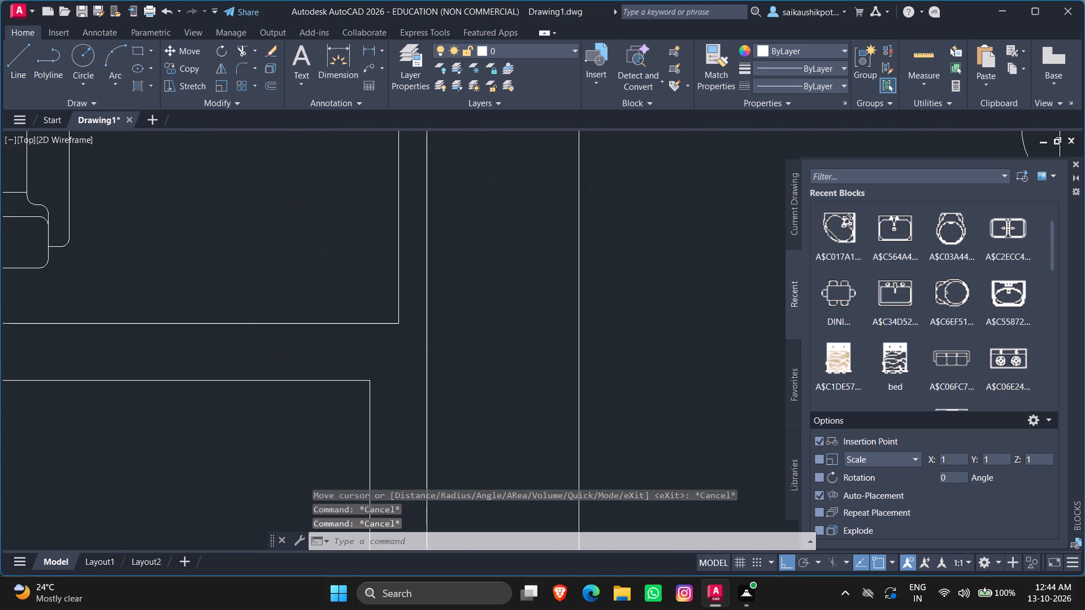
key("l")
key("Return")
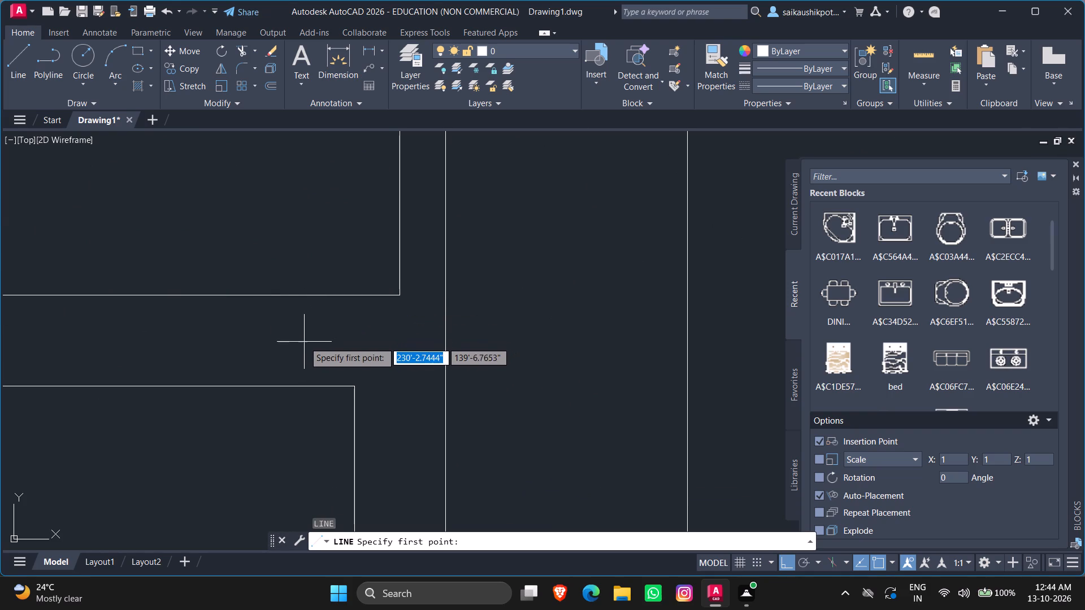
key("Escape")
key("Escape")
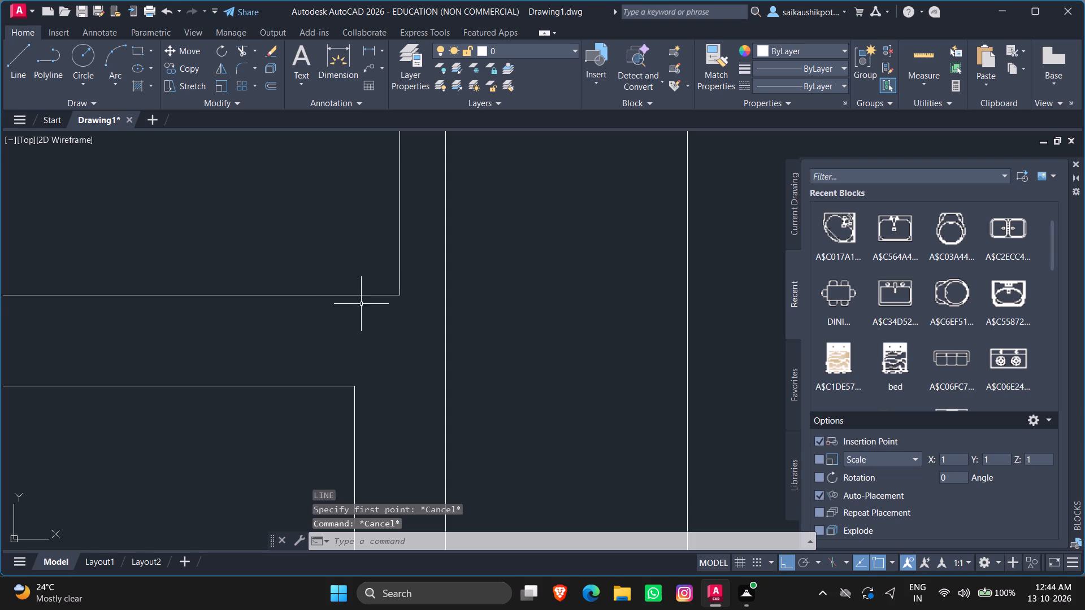
Draw a line across the mirrored living room's exterior wall from the midpoint of its inner wall line to the outer wall line.
scroll(352, 326, "down", 4)
scroll(312, 345, "up", 2)
scroll(312, 345, "down", 1)
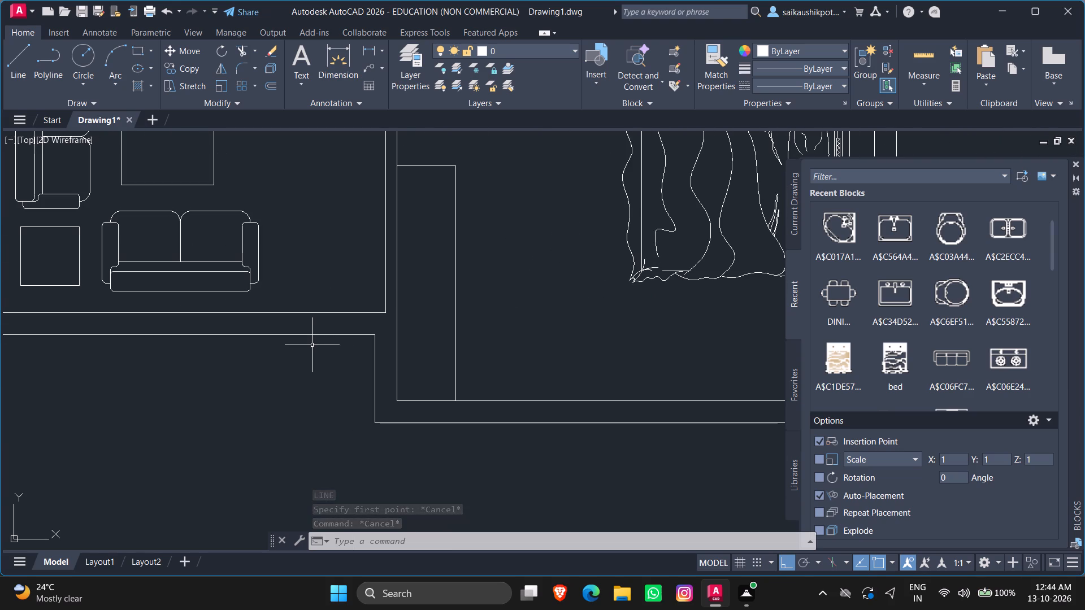
key("l")
key("Return")
scroll(324, 380, "down", 2)
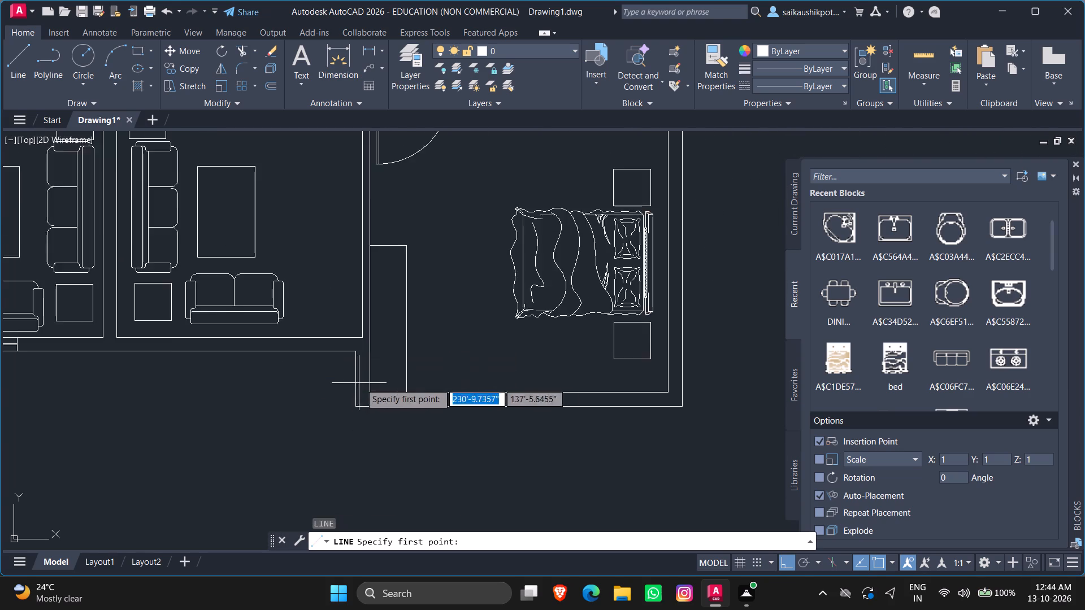
scroll(364, 382, "down", 1)
scroll(309, 371, "up", 6)
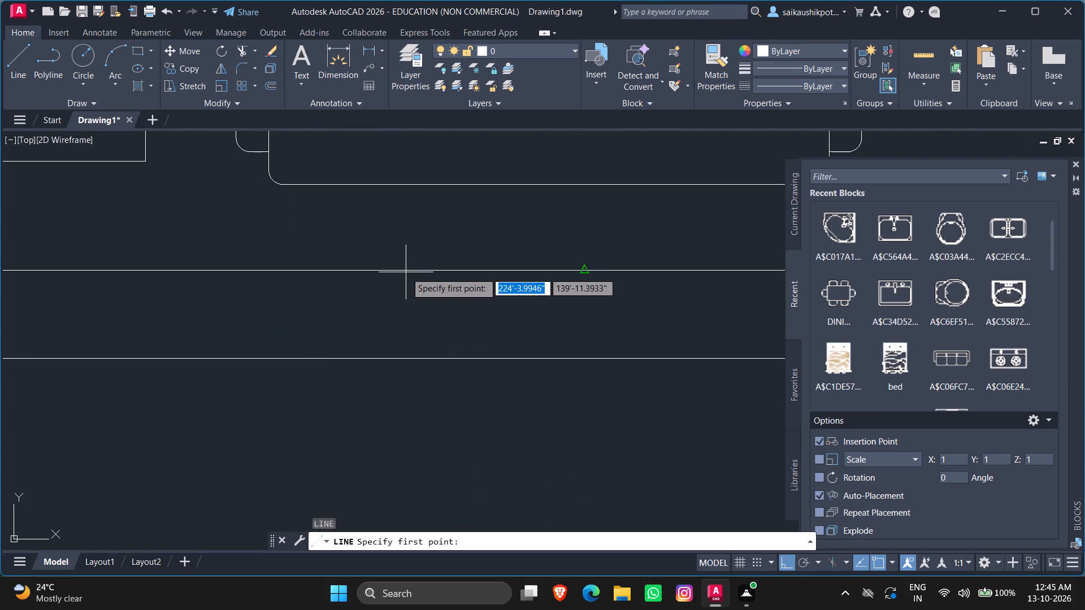
left_click(584, 269)
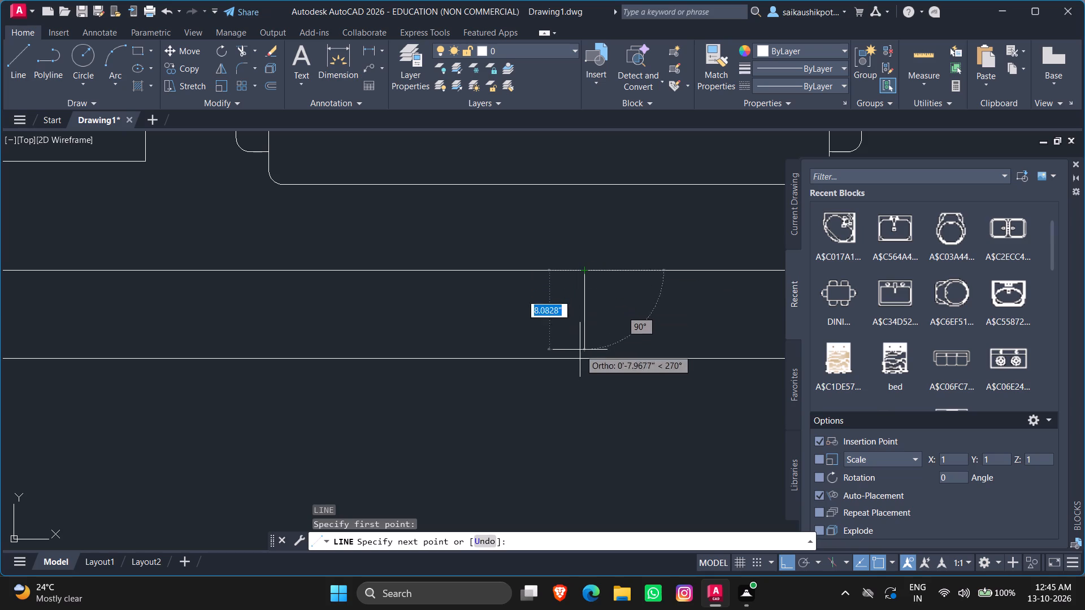
left_click(583, 355)
key("Escape")
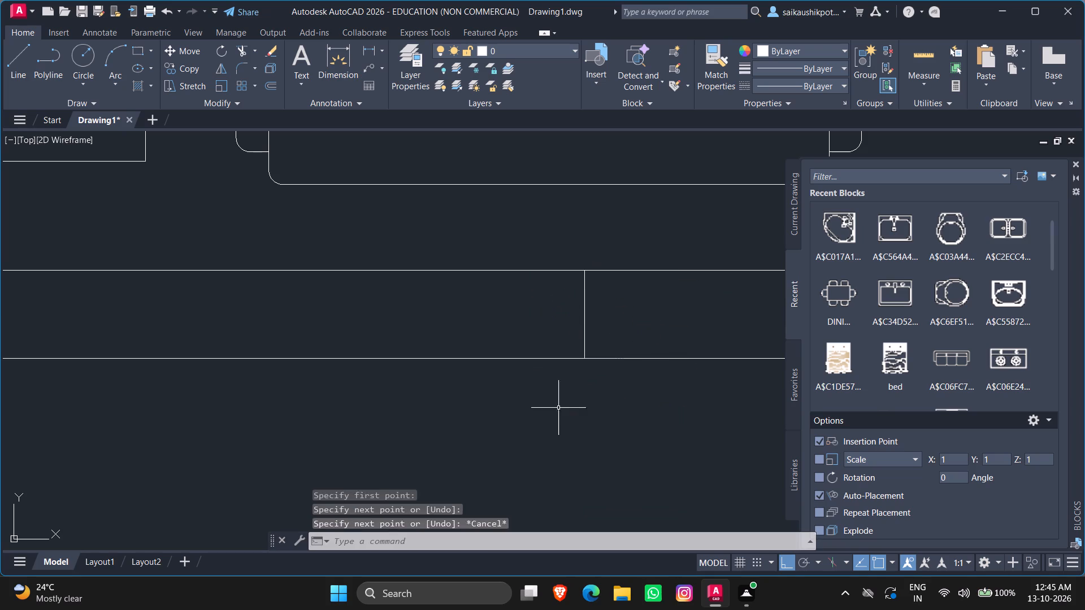
Offset the mirrored unit's bedroom wall line beside the living room by 1'3.75" toward the living room.
scroll(556, 409, "down", 5)
key("Escape")
scroll(502, 427, "up", 2)
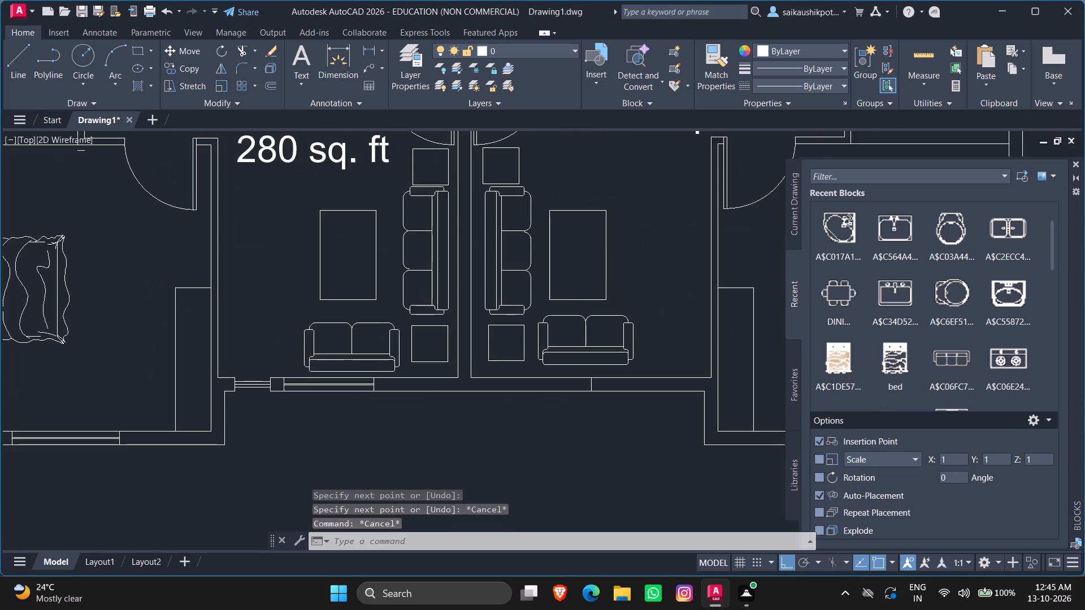
scroll(506, 364, "down", 2)
scroll(605, 369, "up", 2)
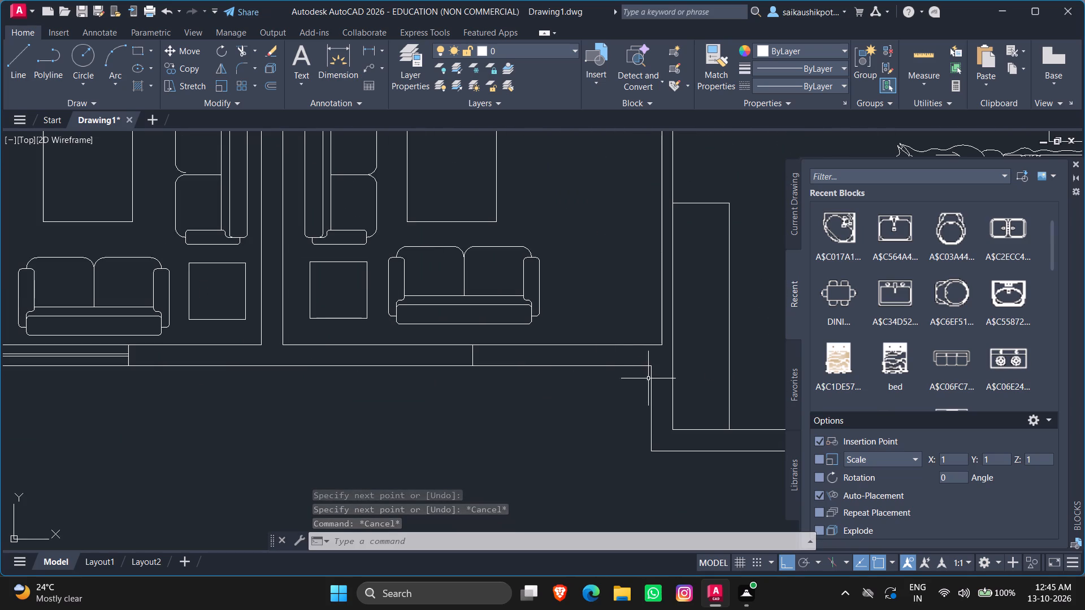
scroll(665, 361, "up", 1)
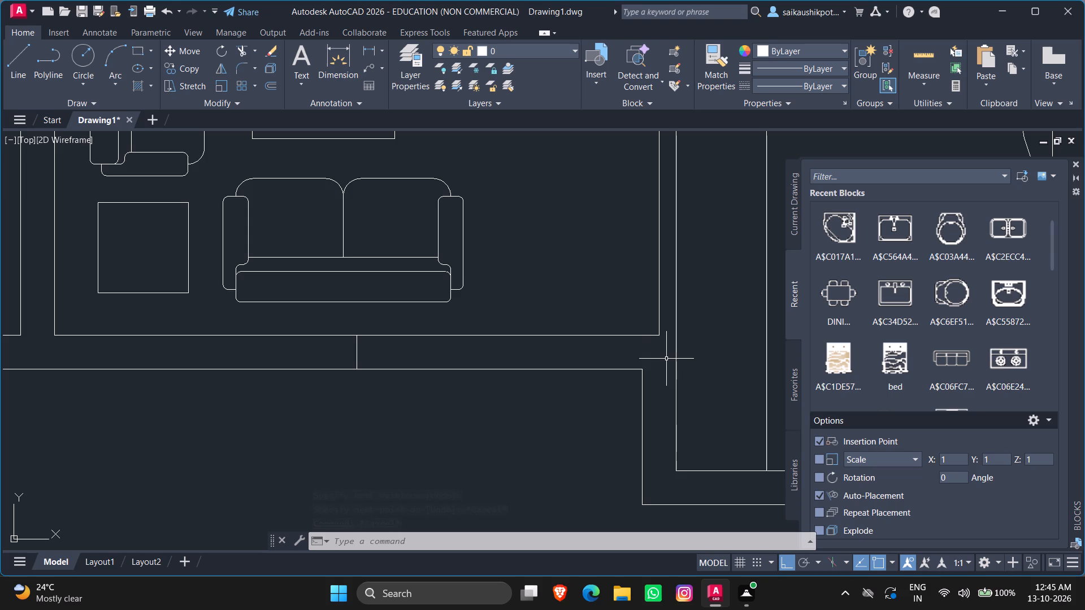
scroll(666, 359, "up", 1)
left_click(678, 357)
key("Escape")
key("Escape")
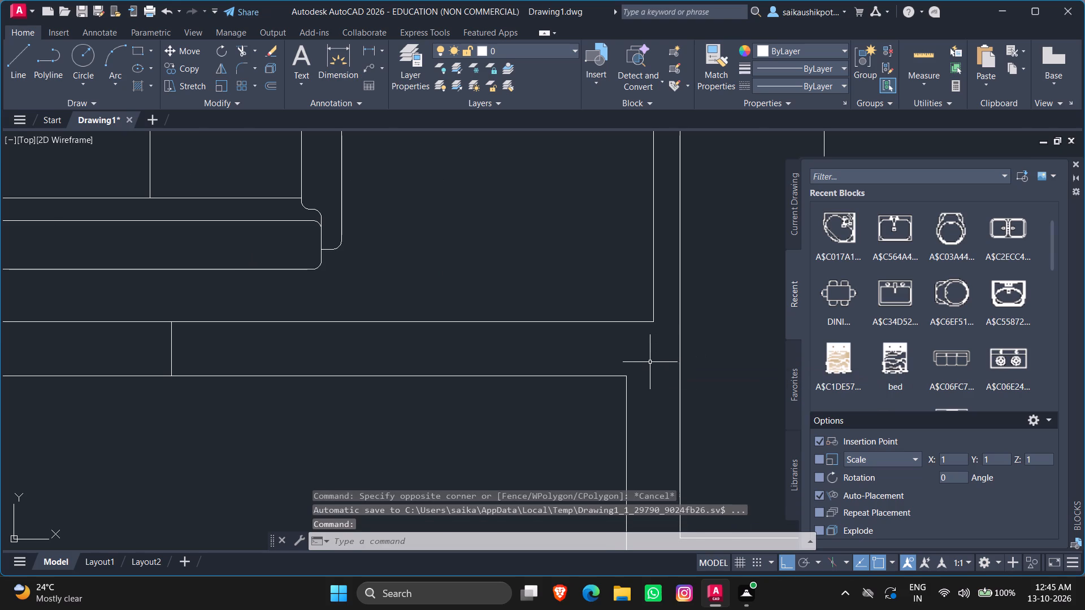
key("o")
key("Return")
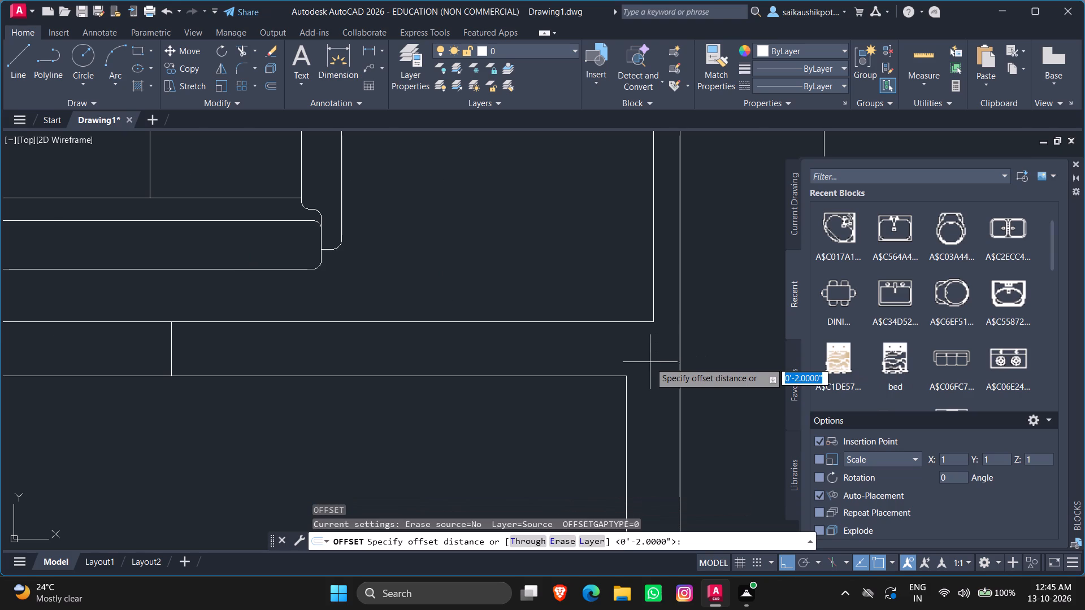
key("1")
key("apostrophe")
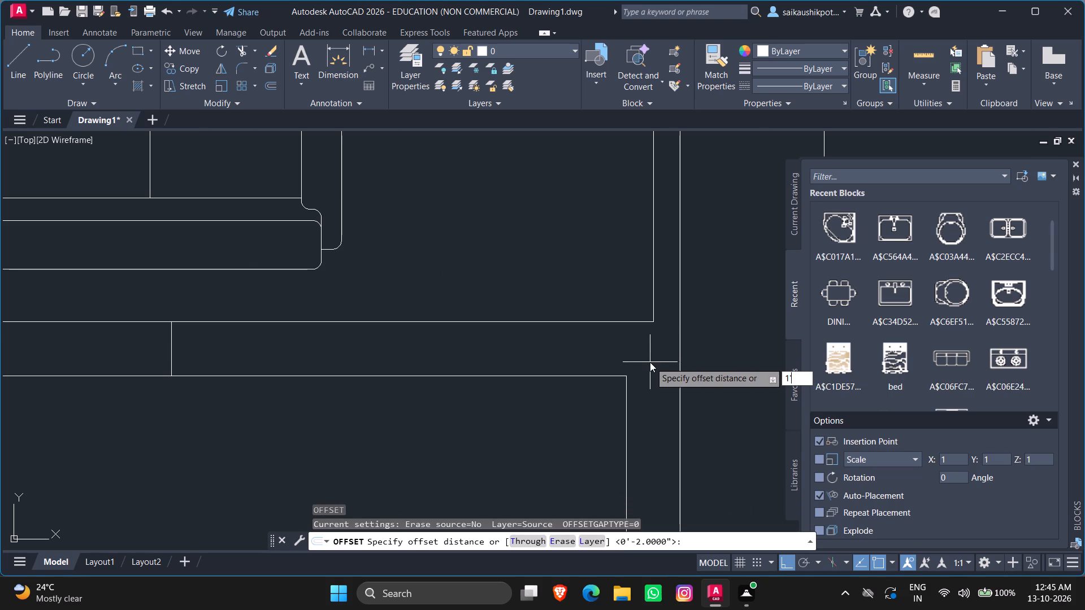
key("9")
key("BackSpace")
type("3.75\"")
key("Return")
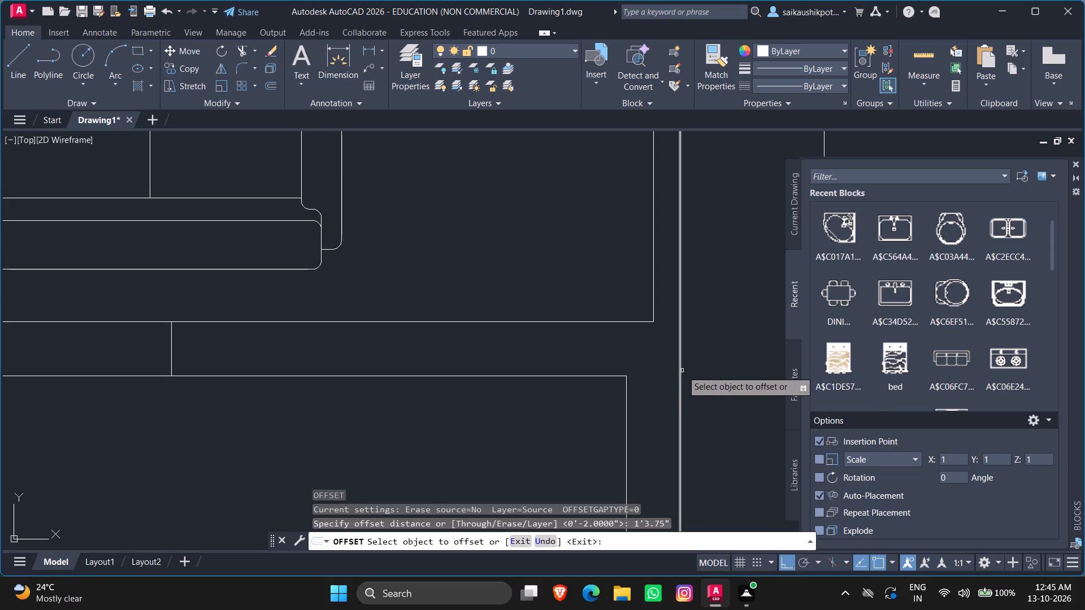
left_click(682, 371)
left_click(565, 382)
key("Escape")
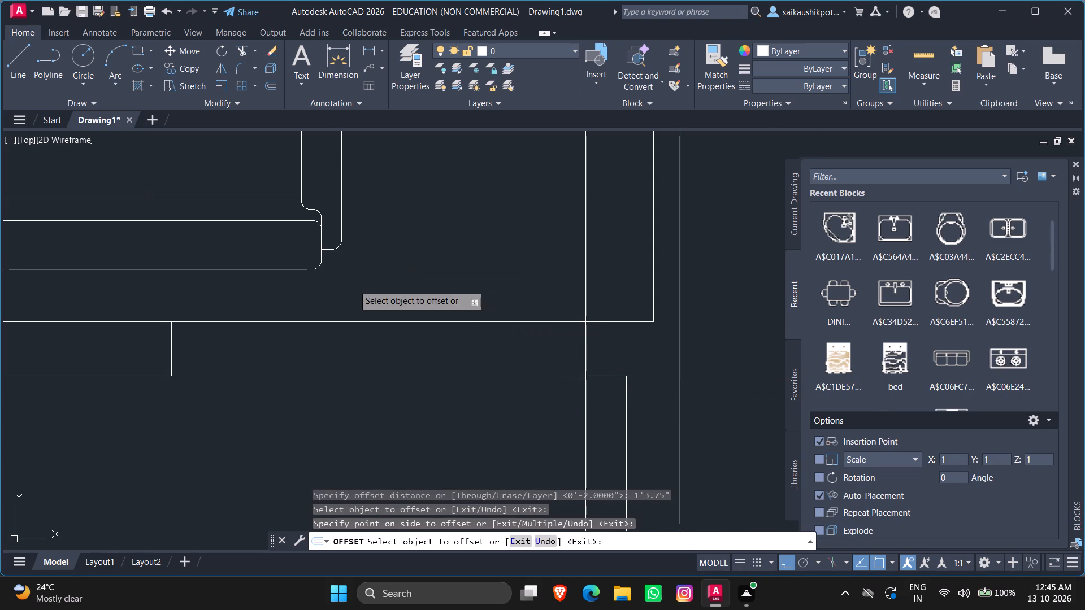
key("Escape")
Trim the offset line beyond both faces of the exterior wall, leaving only the piece within the wall thickness.
type("tr")
key("Escape")
key("Escape")
key("Escape")
key("Escape")
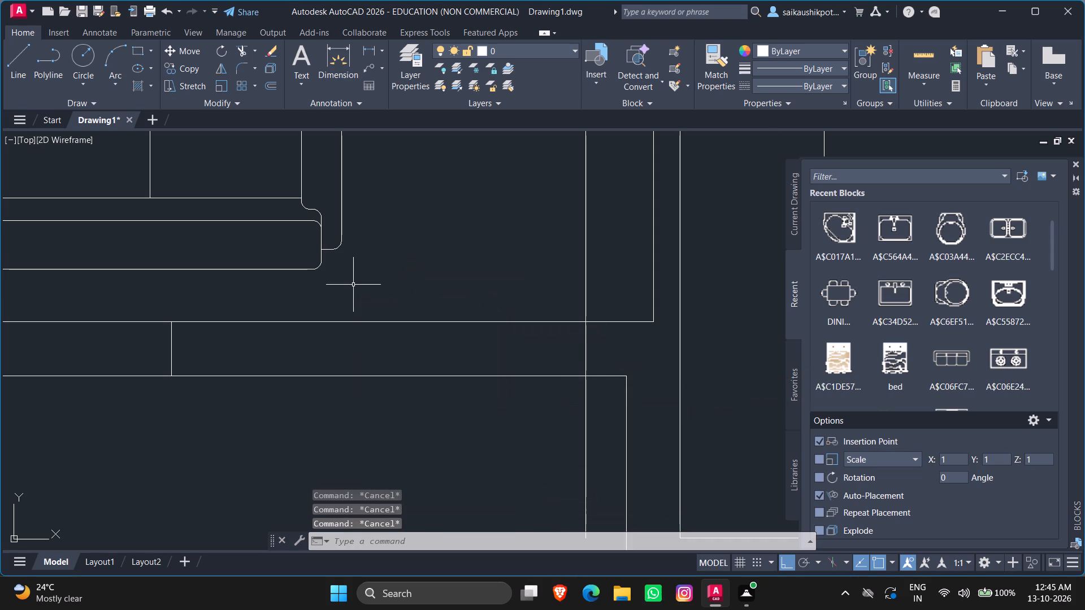
type("tr")
key("Return")
left_click_drag(618, 280, 594, 280)
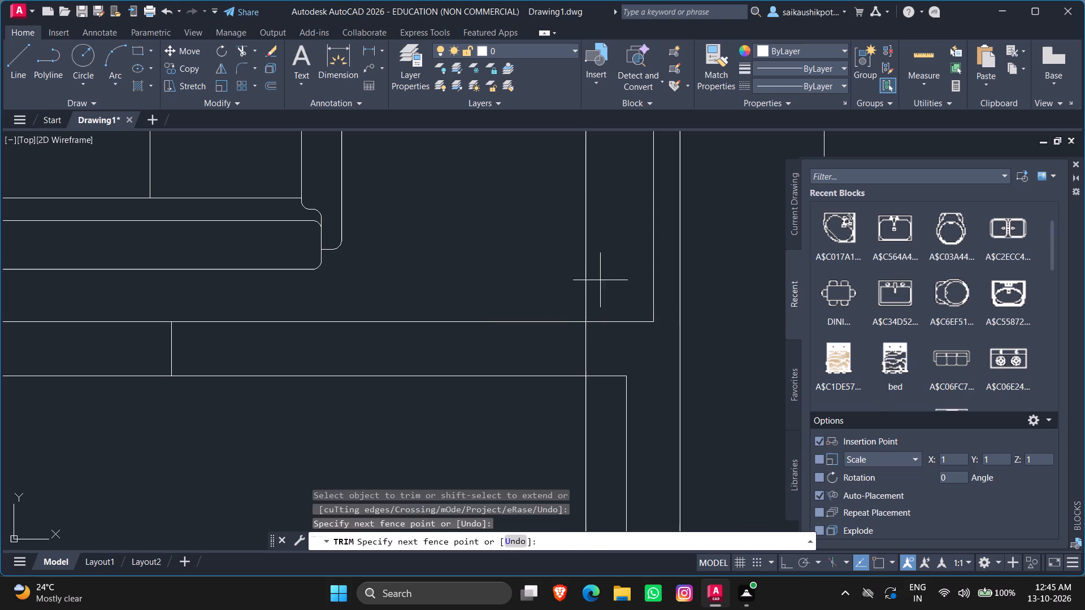
left_click_drag(594, 280, 551, 279)
left_click_drag(602, 408, 536, 413)
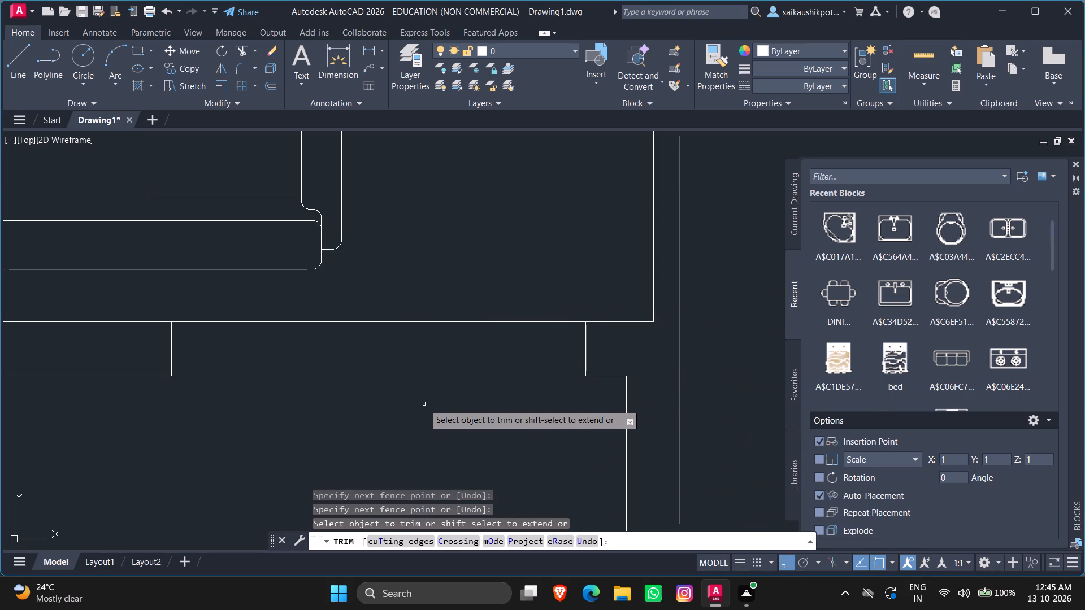
key("Escape")
key("Escape")
Measure the width of the narrower window opening in the finished living room.
scroll(66, 154, "down", 4)
scroll(323, 237, "down", 3)
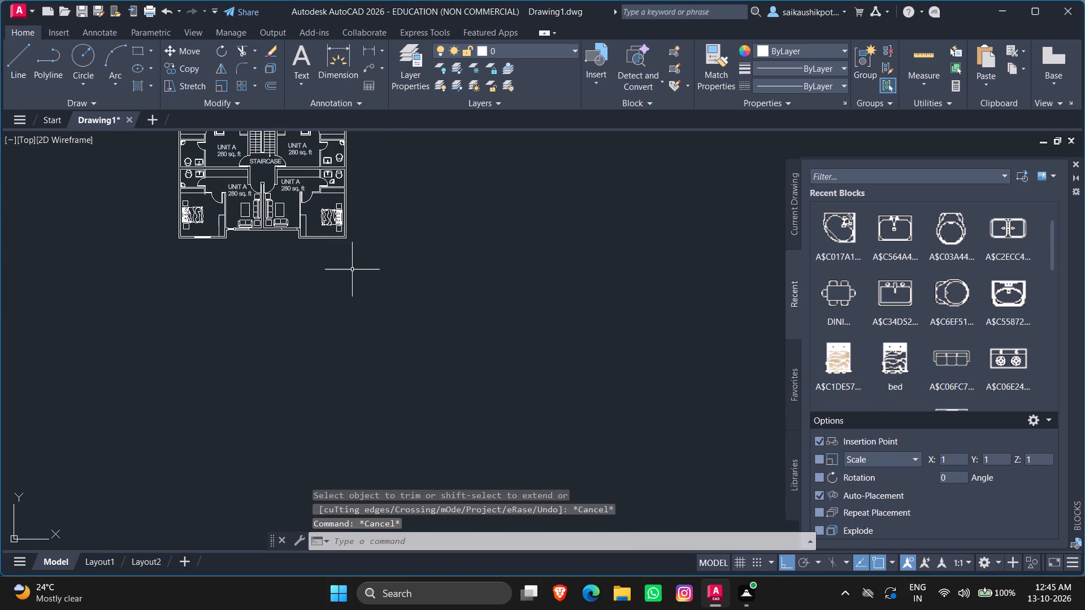
scroll(227, 225, "up", 7)
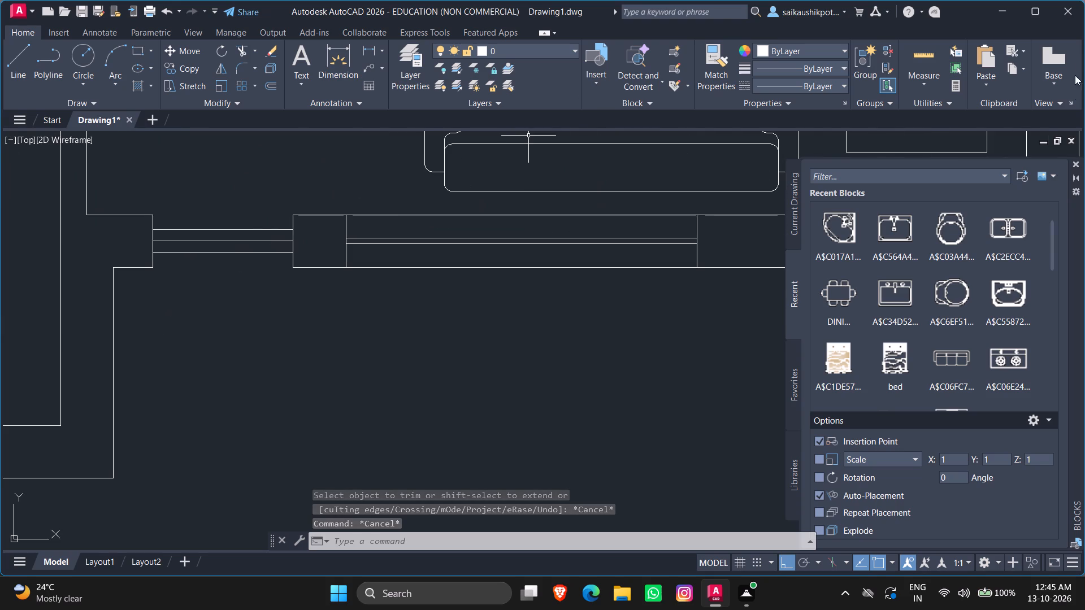
left_click(924, 53)
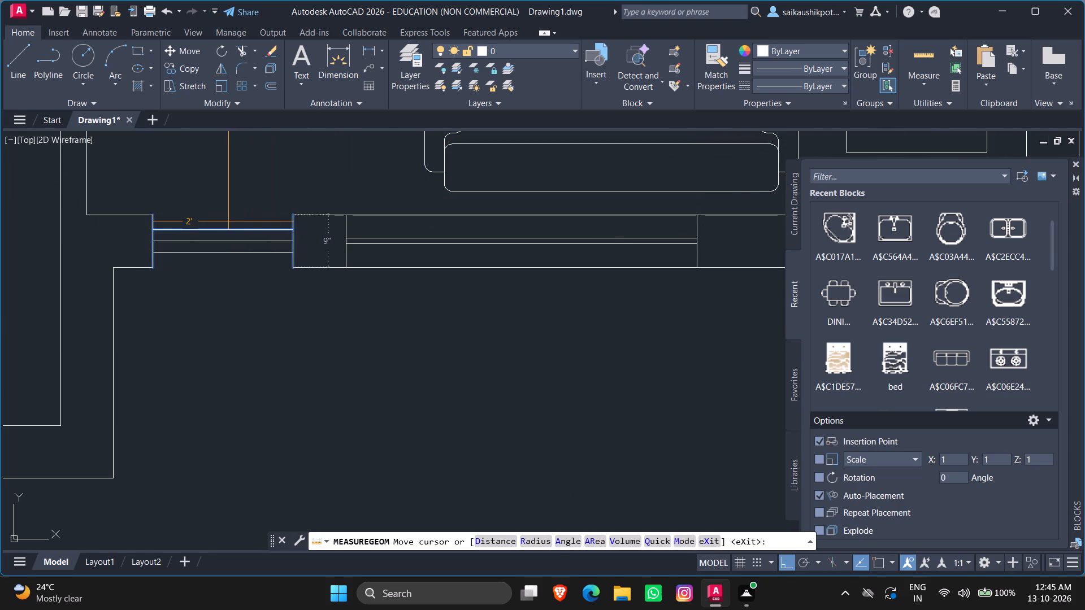
key("Escape")
key("Escape")
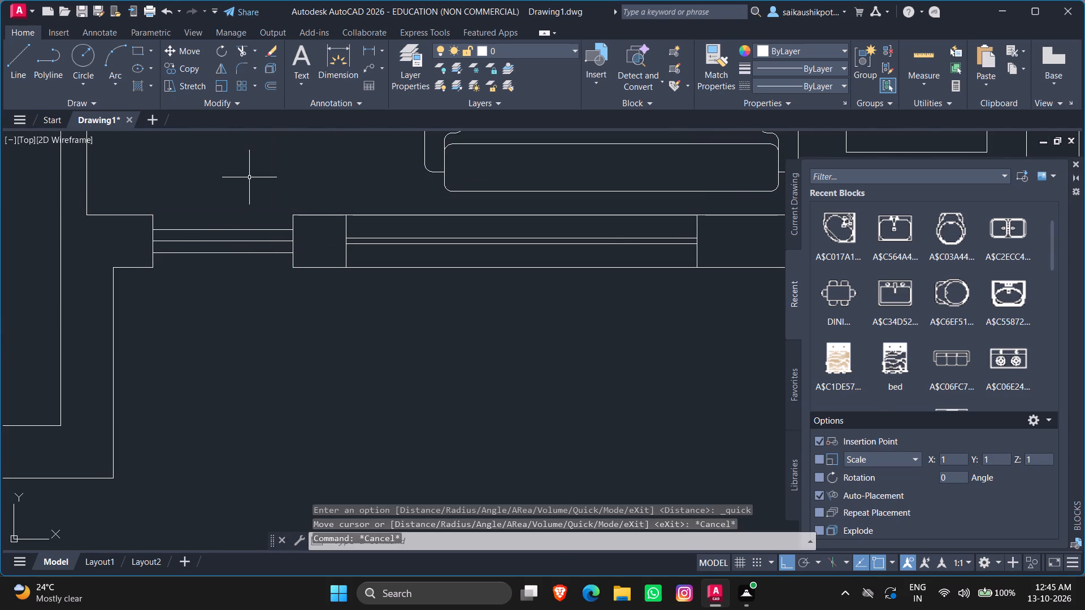
Offset the new opening end line near the mirrored bedroom by 2' toward the middle of the living-room wall.
scroll(232, 219, "down", 5)
scroll(476, 227, "up", 4)
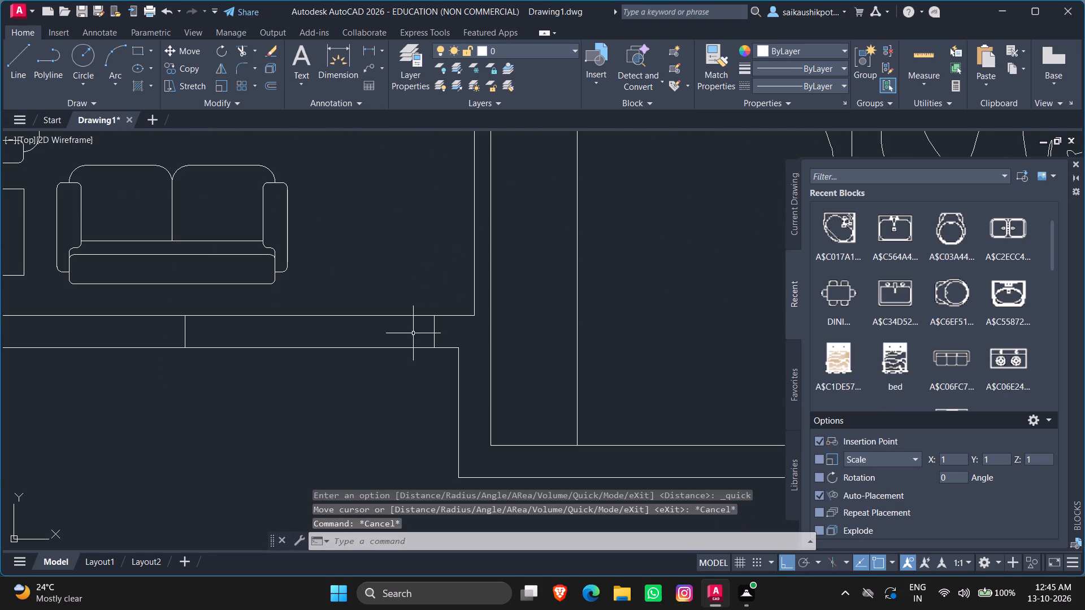
key("o")
key("Return")
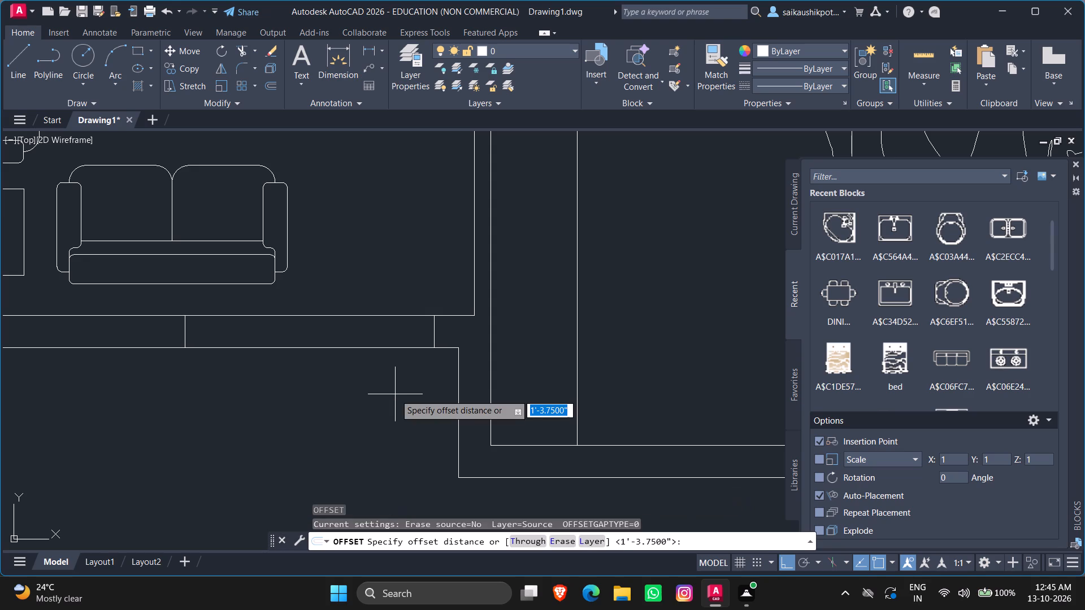
type("2'")
key("Return")
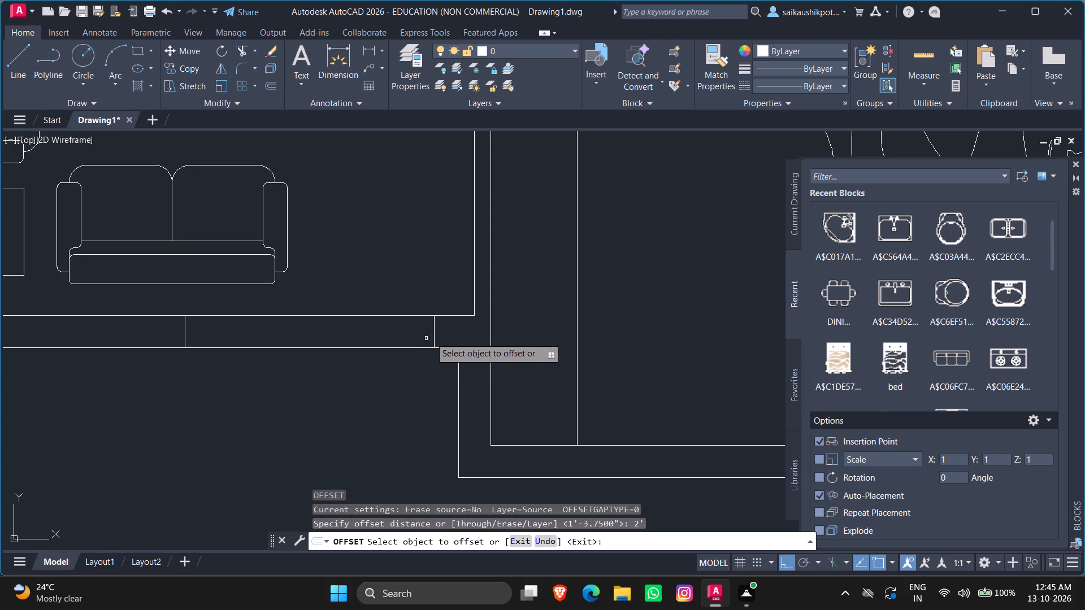
left_click(436, 334)
left_click(327, 376)
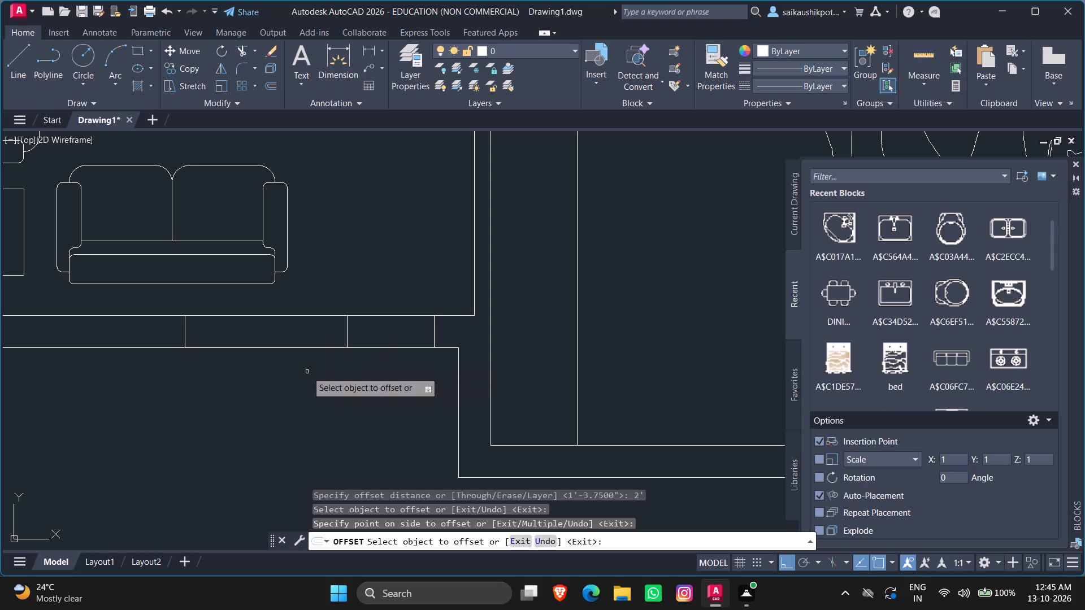
Offset the narrow opening's inner end line in the mirrored living-room wall by 9" toward the middle of the wall.
scroll(257, 364, "down", 4)
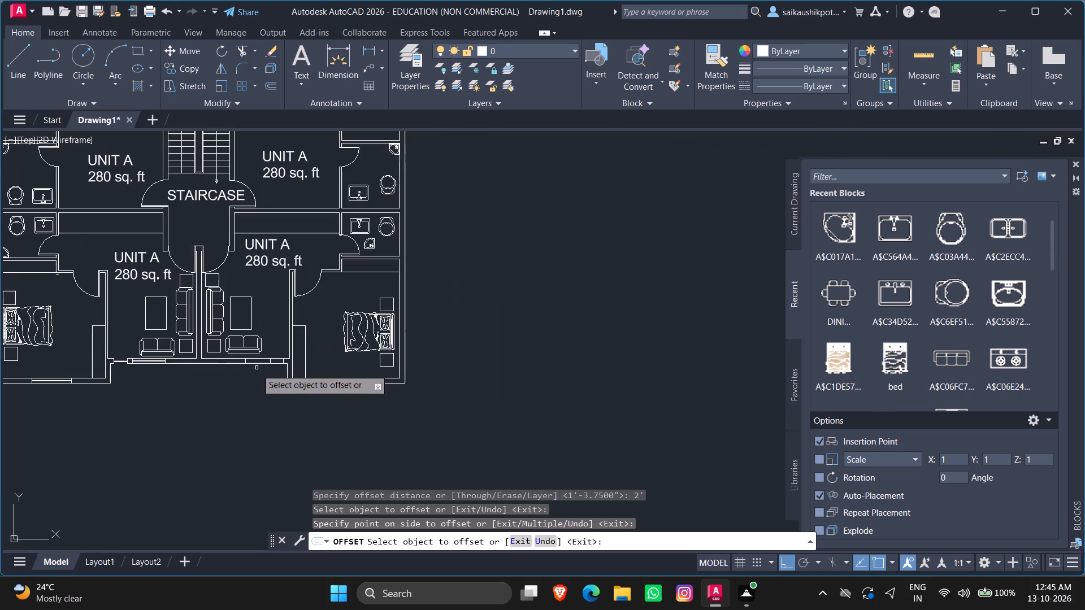
scroll(136, 367, "up", 2)
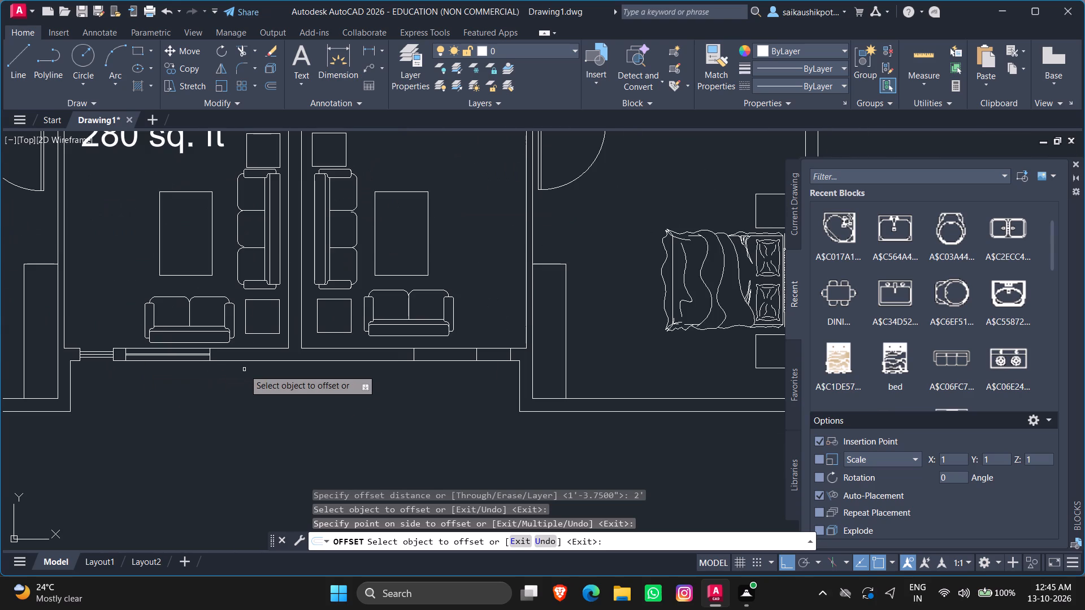
key("o")
key("Return")
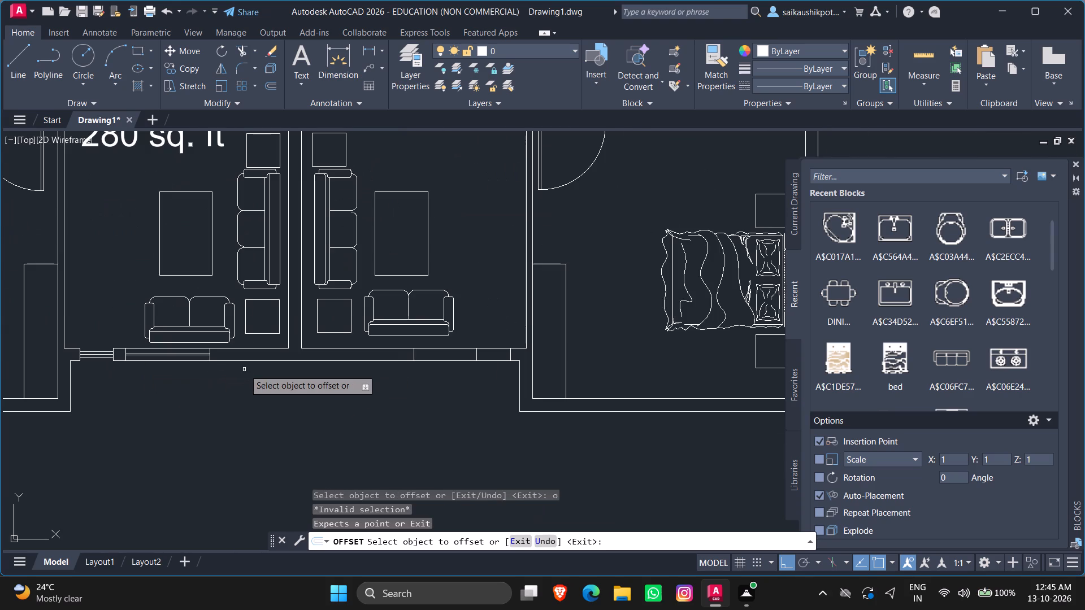
type("9\"")
key("Return")
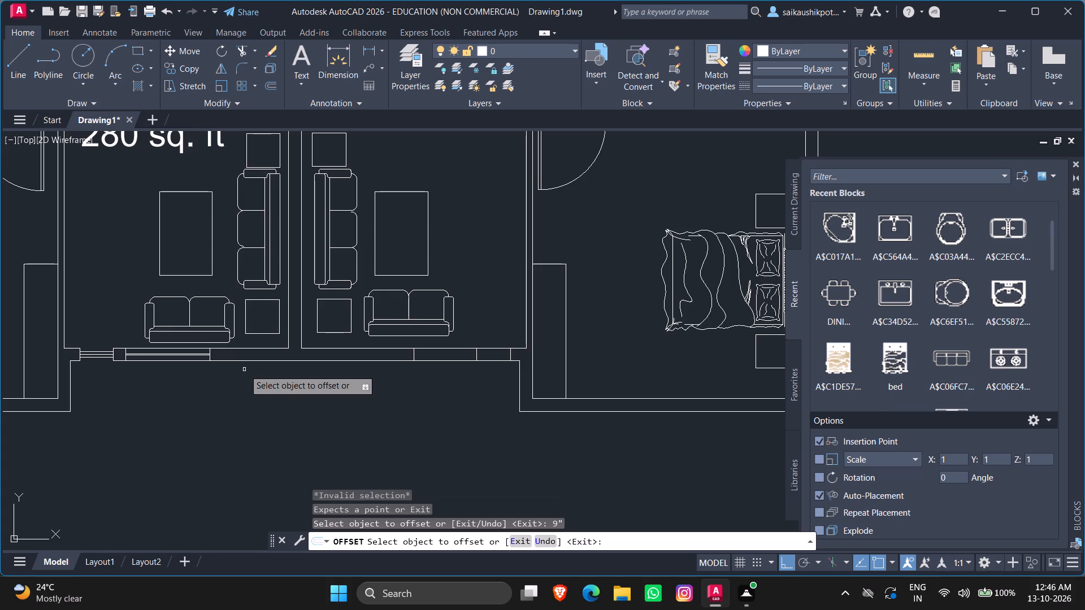
scroll(476, 364, "up", 4)
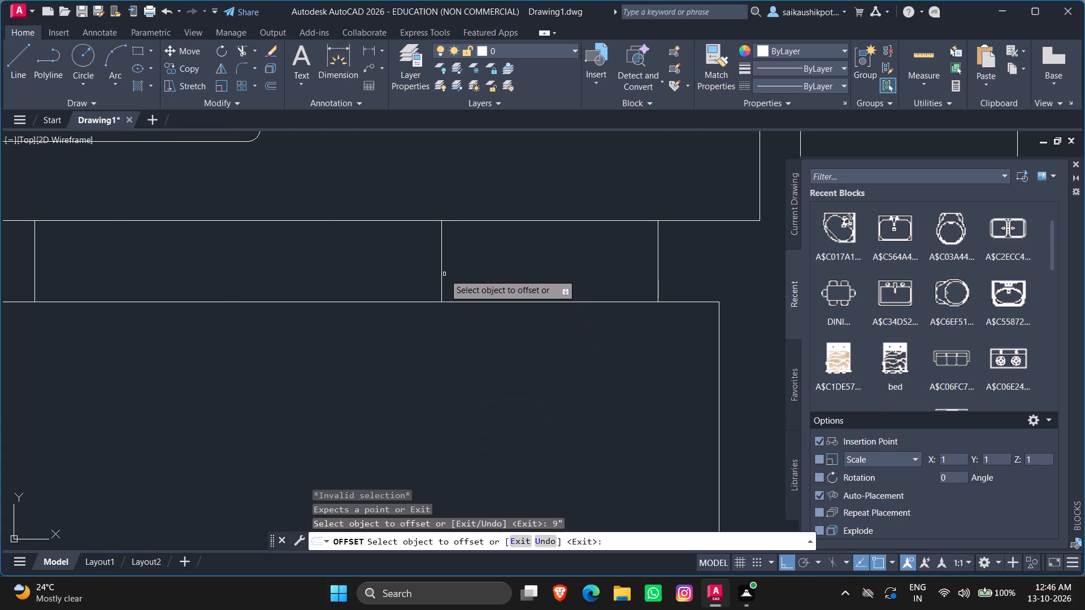
left_click(442, 272)
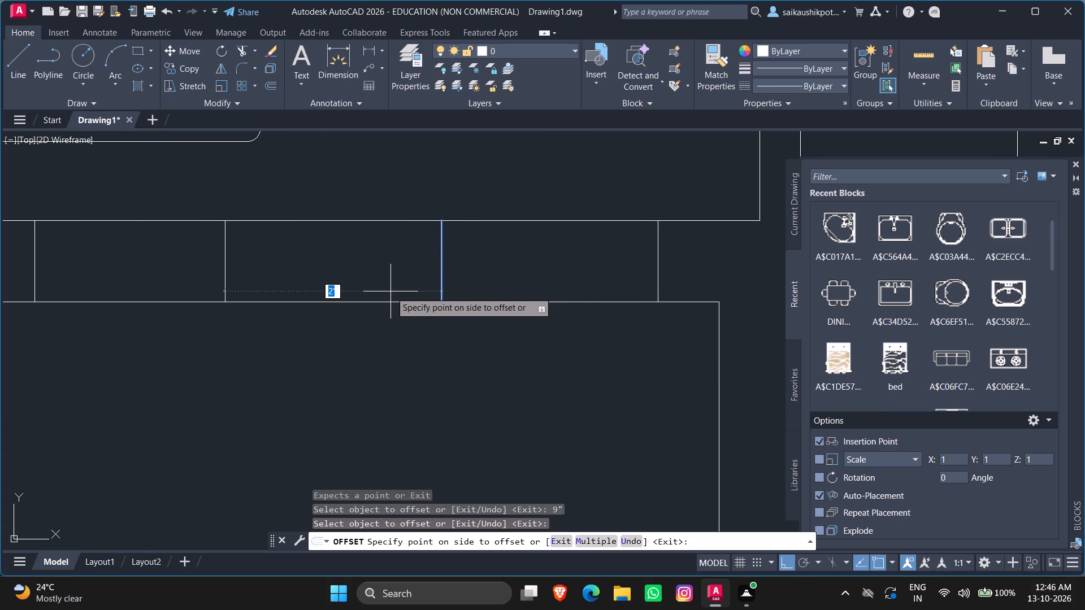
type("9\"")
key("Return")
Offset the far end line of the mirrored unit's wider opening by 2' away from the narrow opening.
scroll(305, 324, "down", 1)
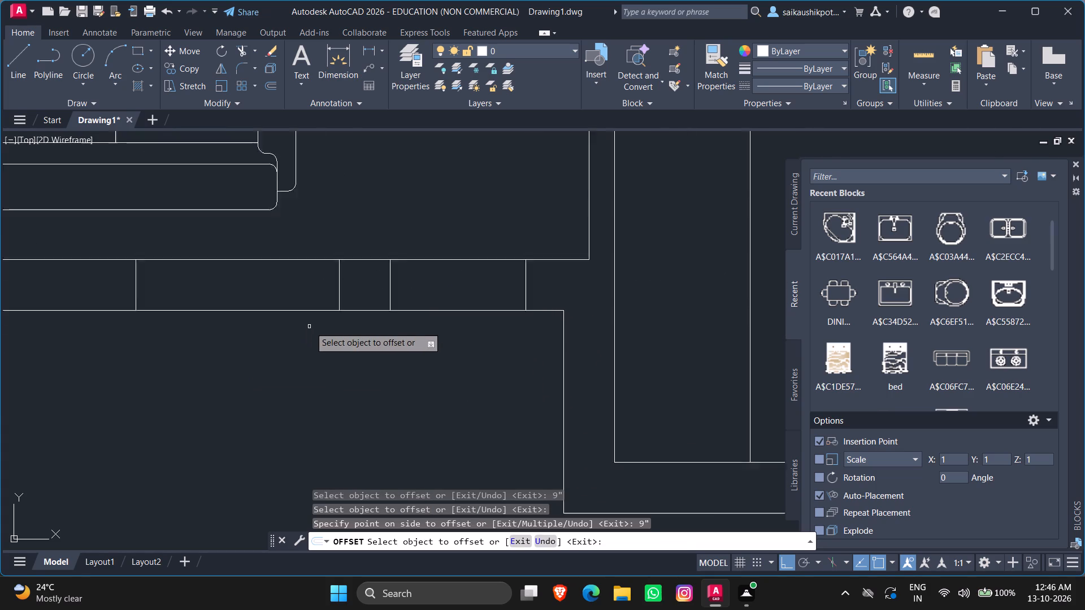
scroll(310, 326, "down", 2)
scroll(238, 314, "up", 1)
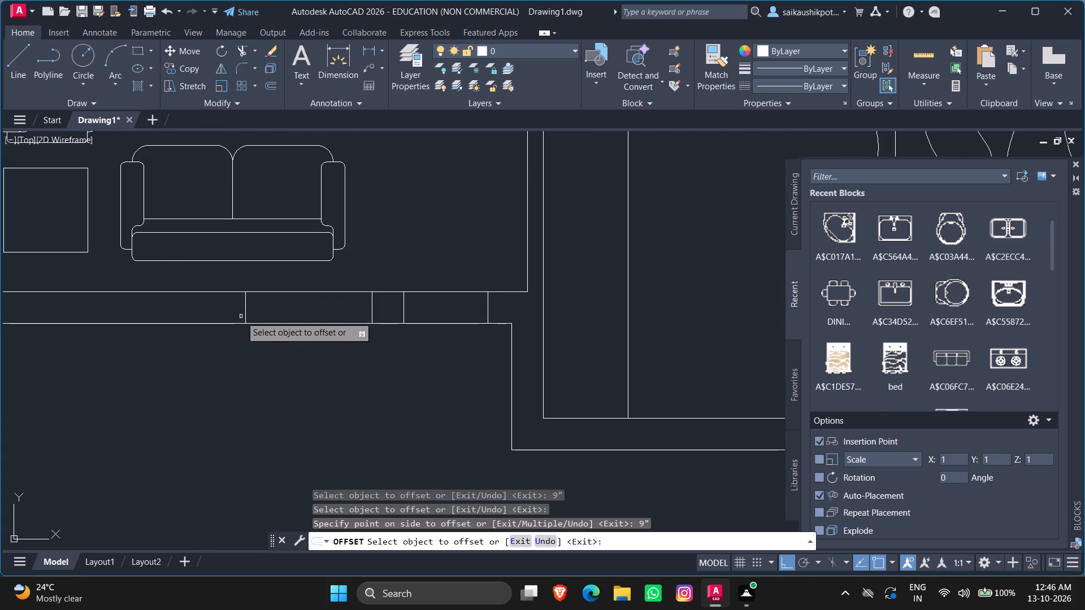
left_click(244, 311)
left_click(166, 333)
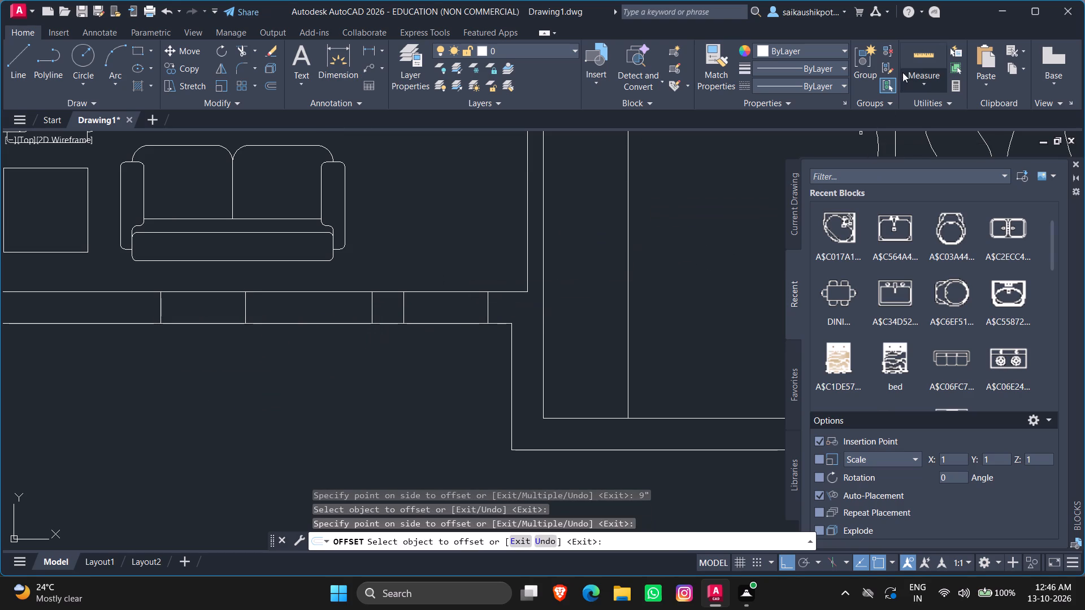
Measure the mirrored unit's wider opening and compare it with the wide window in the finished living room.
left_click(921, 62)
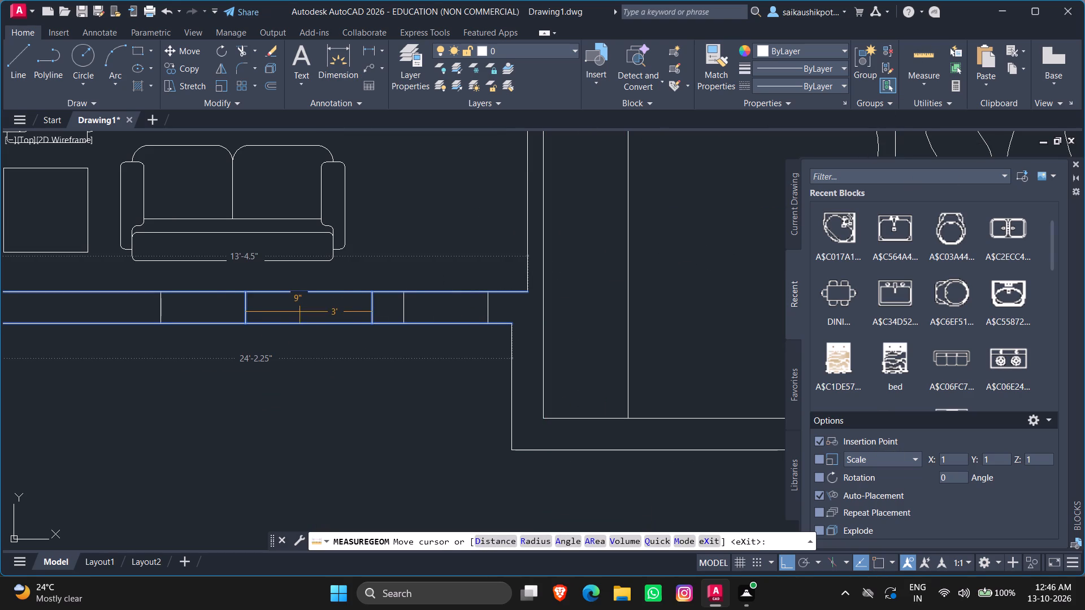
scroll(271, 396, "down", 3)
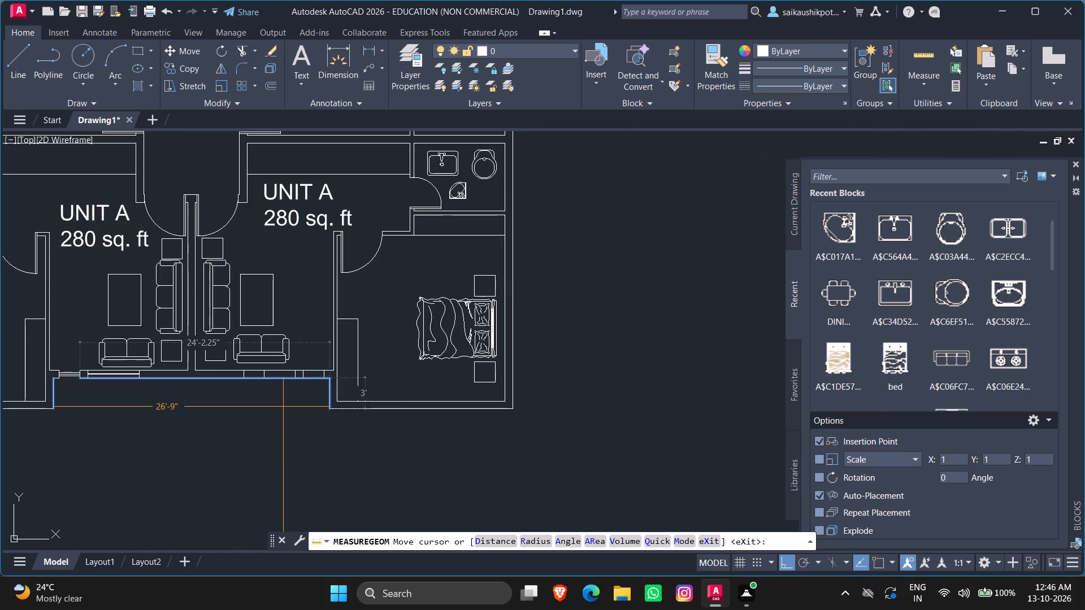
scroll(92, 373, "up", 4)
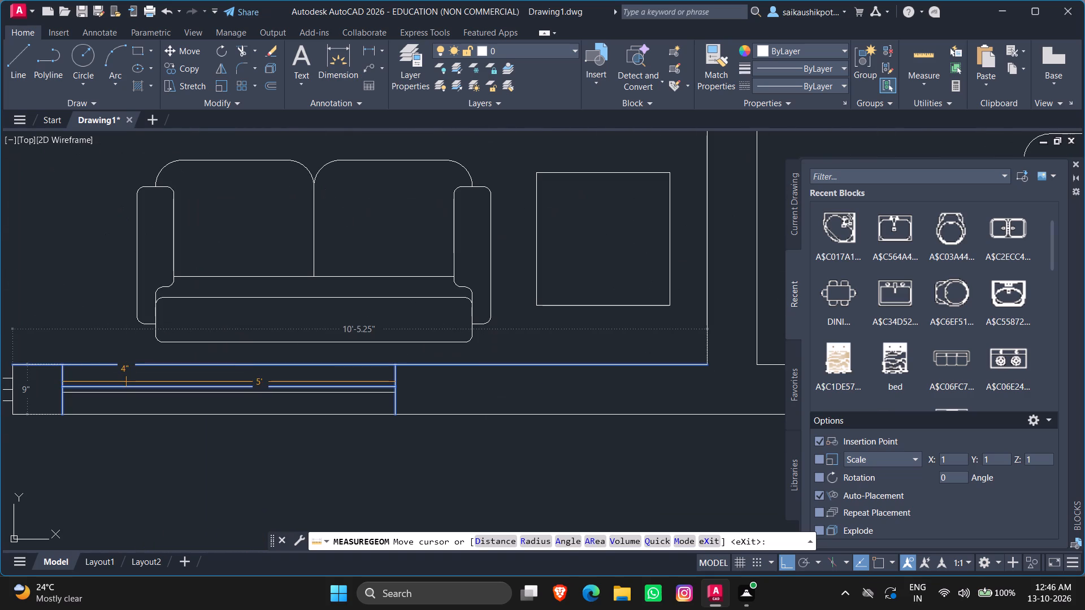
scroll(227, 476, "down", 3)
scroll(337, 449, "down", 1)
scroll(430, 475, "up", 4)
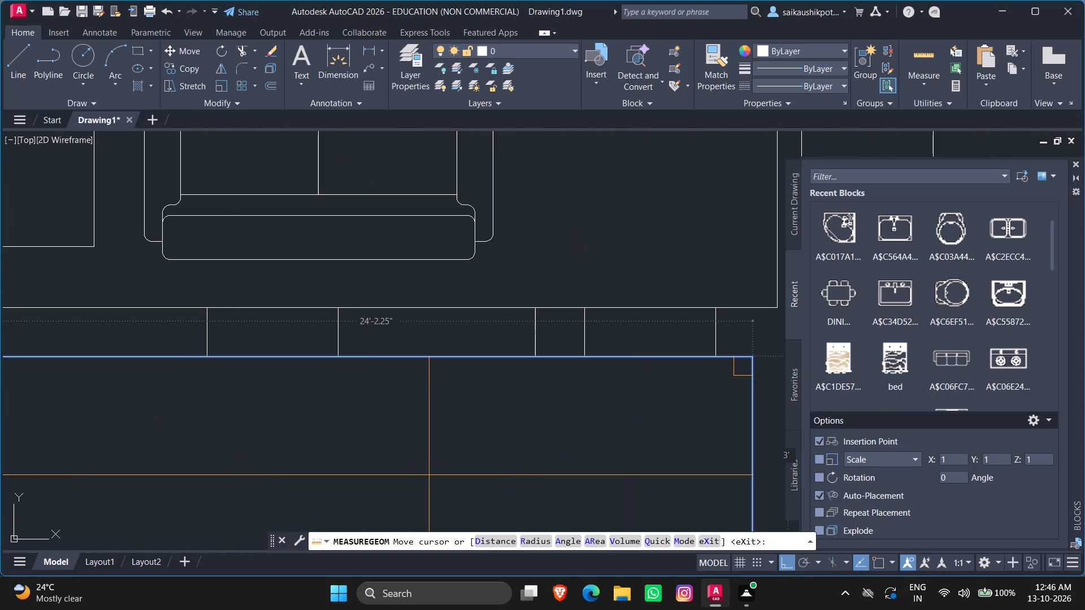
key("Escape")
key("Escape")
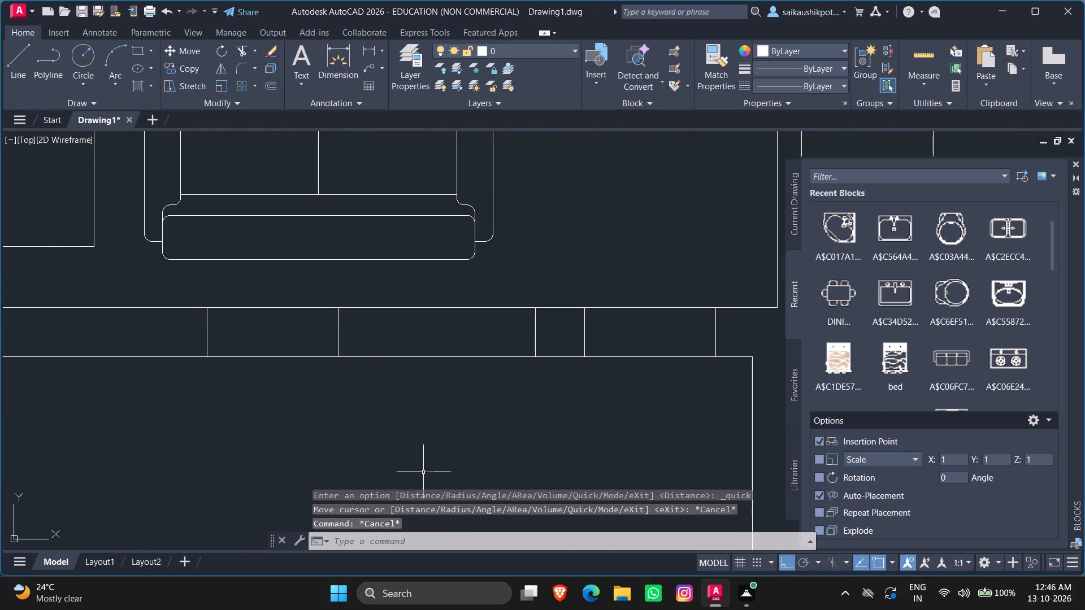
Trim away the intermediate line inside the mirrored unit's wider opening, leaving a single 5' wide opening.
type("tr")
key("Return")
key("Return")
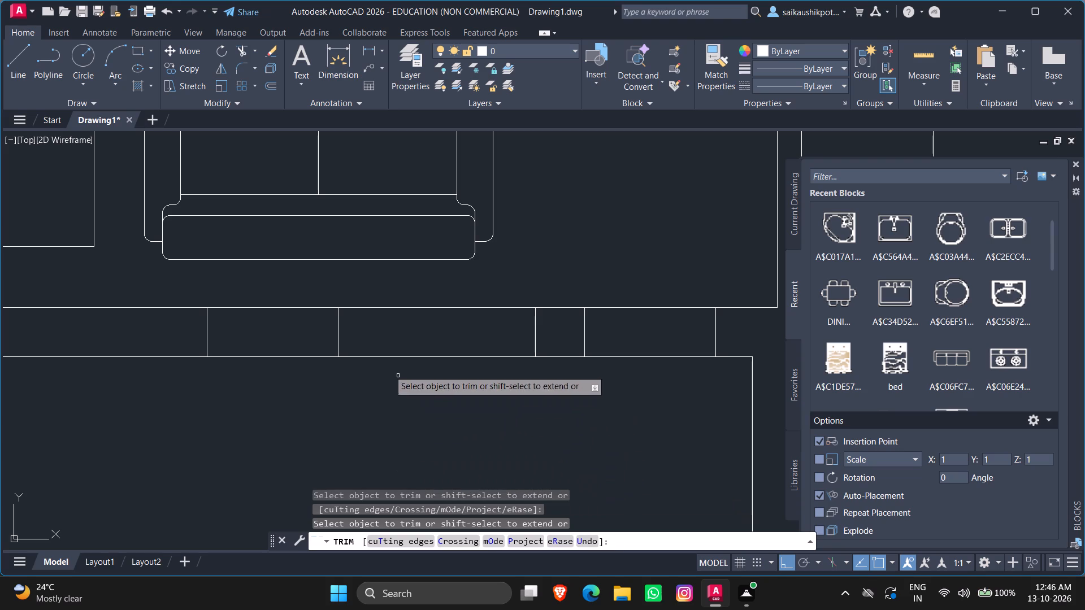
left_click_drag(357, 338, 315, 333)
scroll(354, 360, "down", 2)
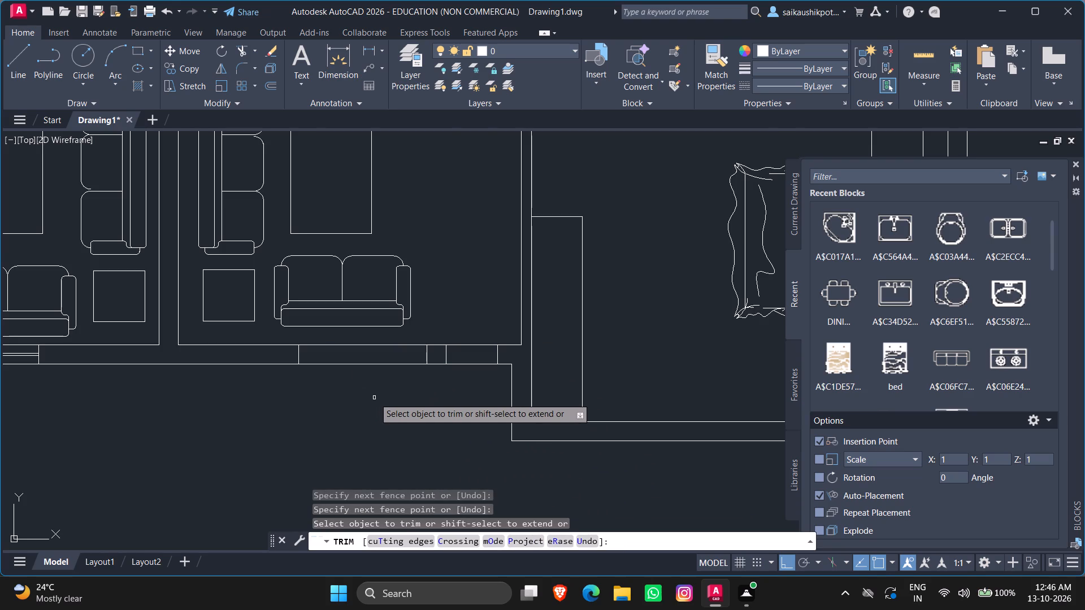
key("Escape")
key("Escape")
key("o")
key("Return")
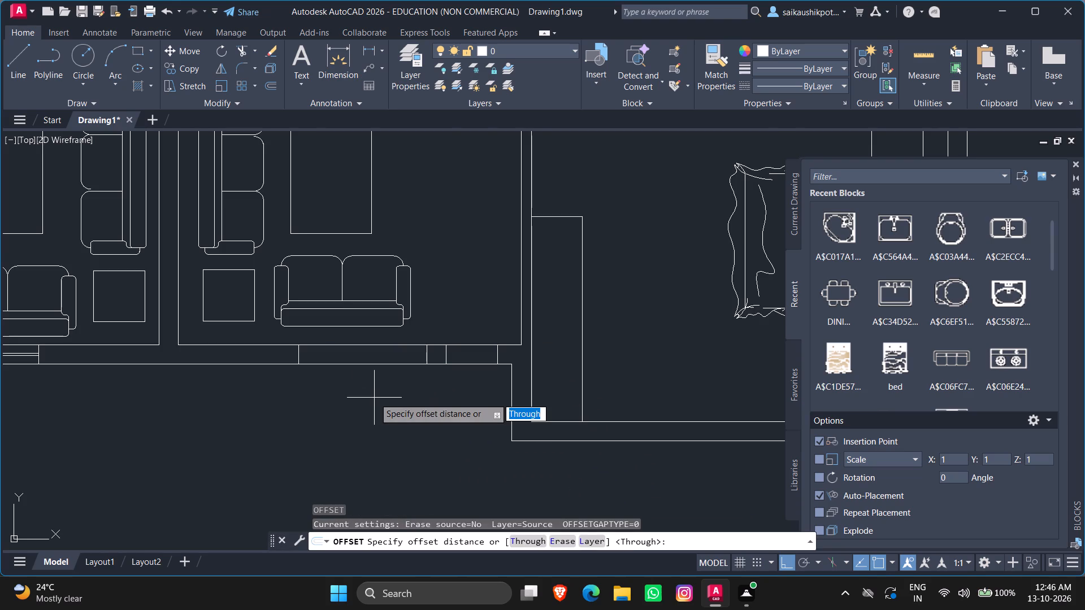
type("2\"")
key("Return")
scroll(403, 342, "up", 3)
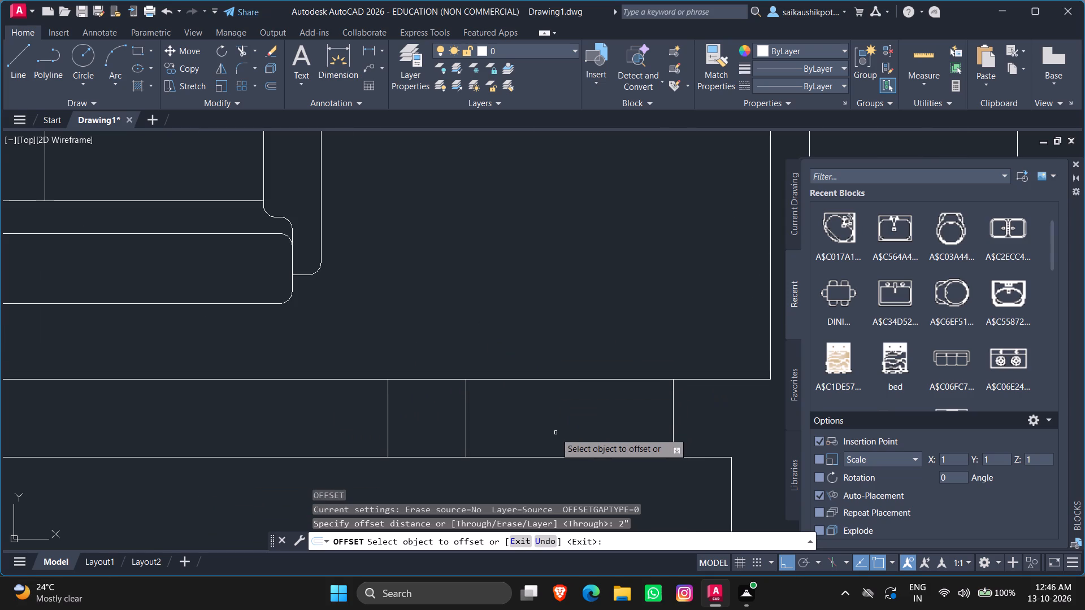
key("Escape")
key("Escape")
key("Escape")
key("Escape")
Draw a line midway through the wall thickness across the 5' opening, and another across the narrow 2' opening.
key("l")
key("Return")
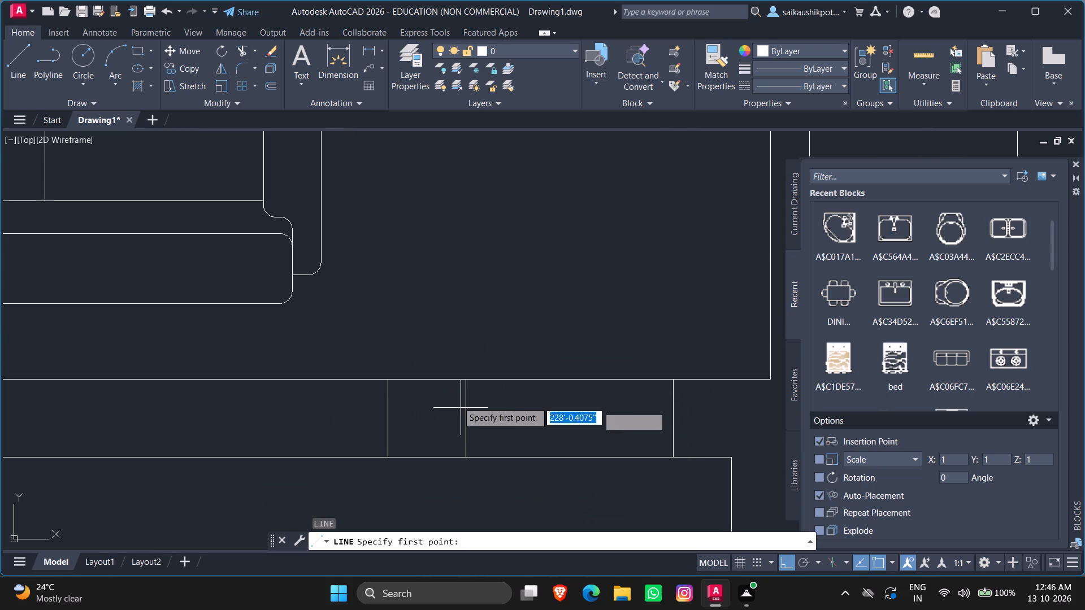
scroll(487, 356, "down", 1)
left_click(428, 398)
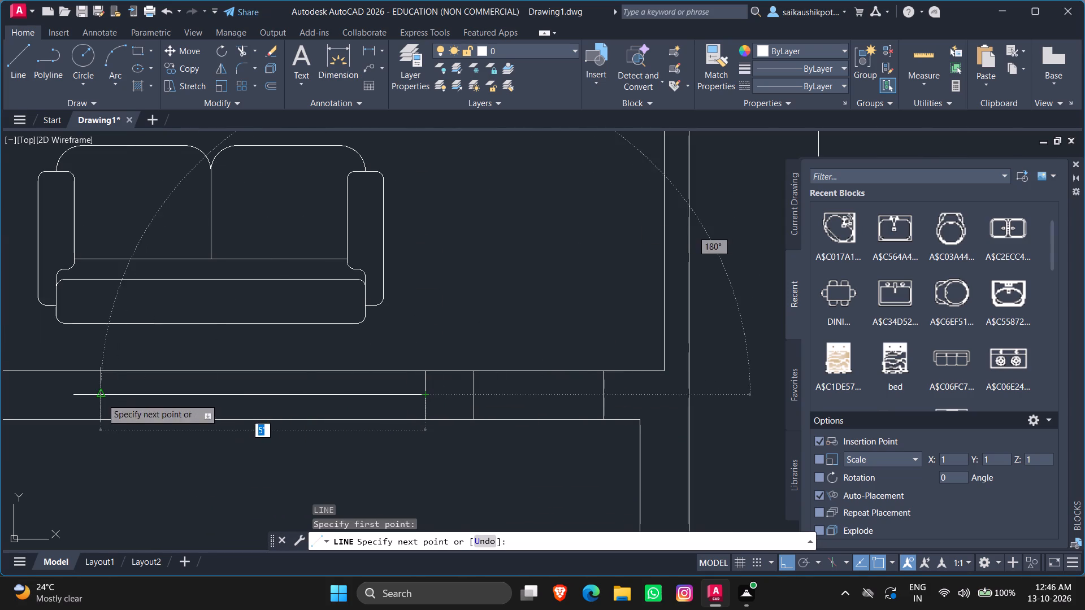
left_click(99, 396)
key("Escape")
key("Escape")
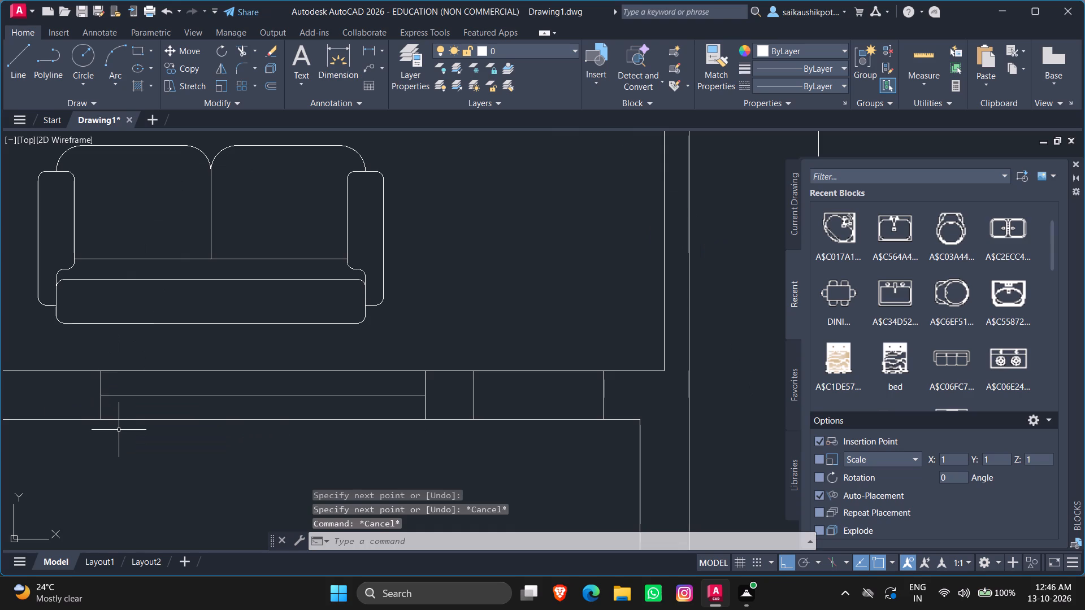
key("space")
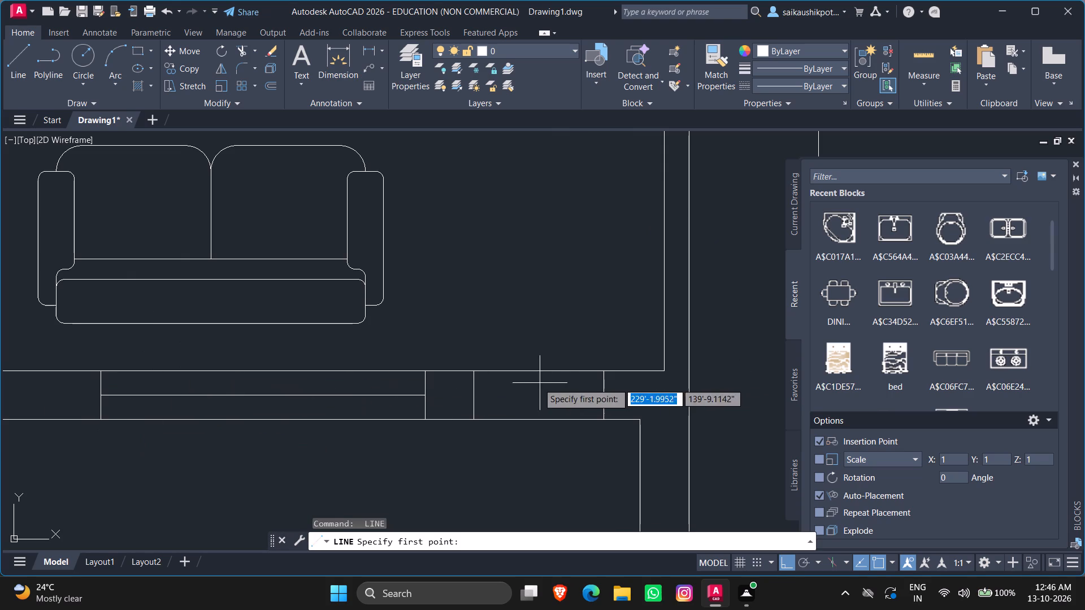
left_click(476, 391)
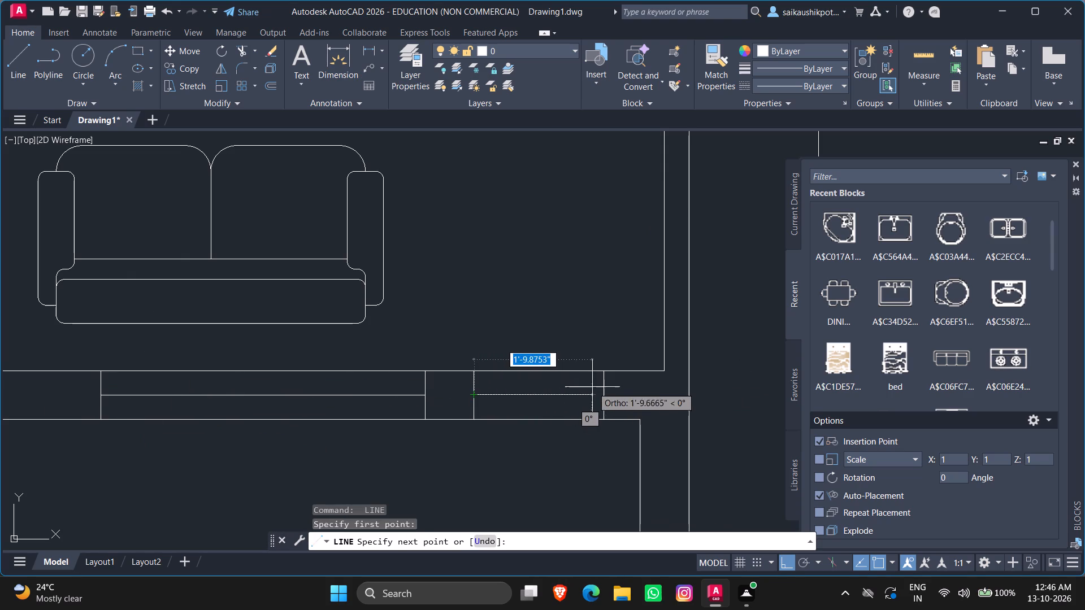
left_click(601, 397)
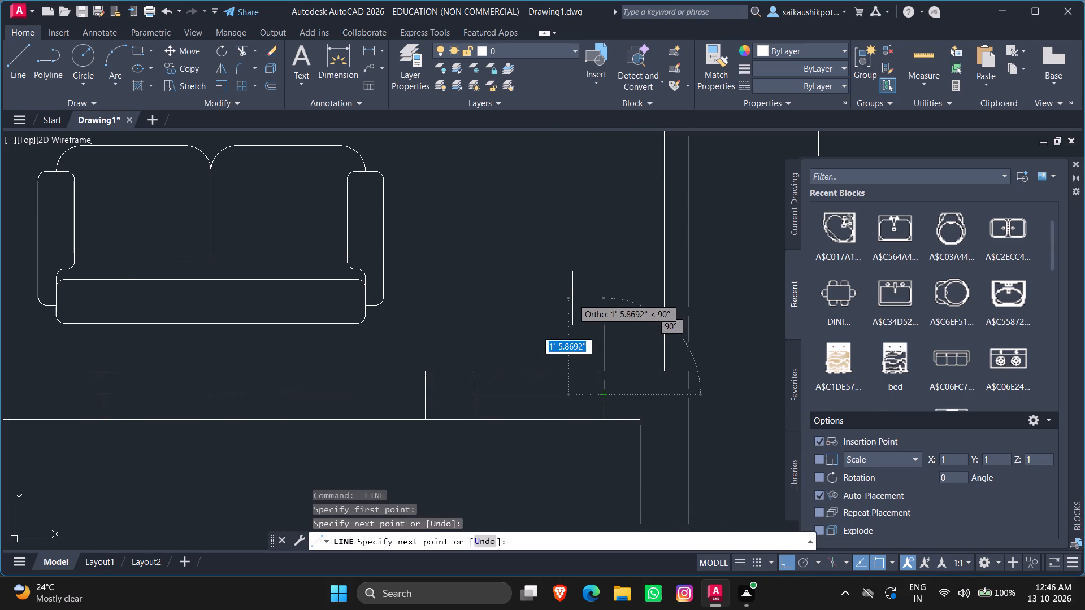
key("Escape")
Offset the narrow opening's centre line by 2" to both sides.
key("o")
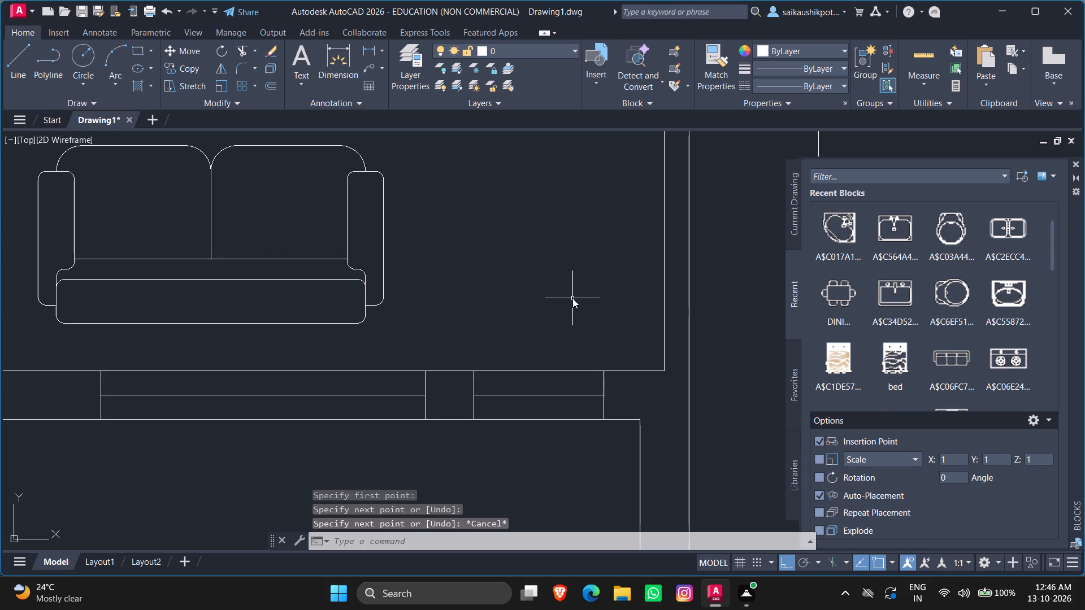
key("Return")
type("2\"")
key("Return")
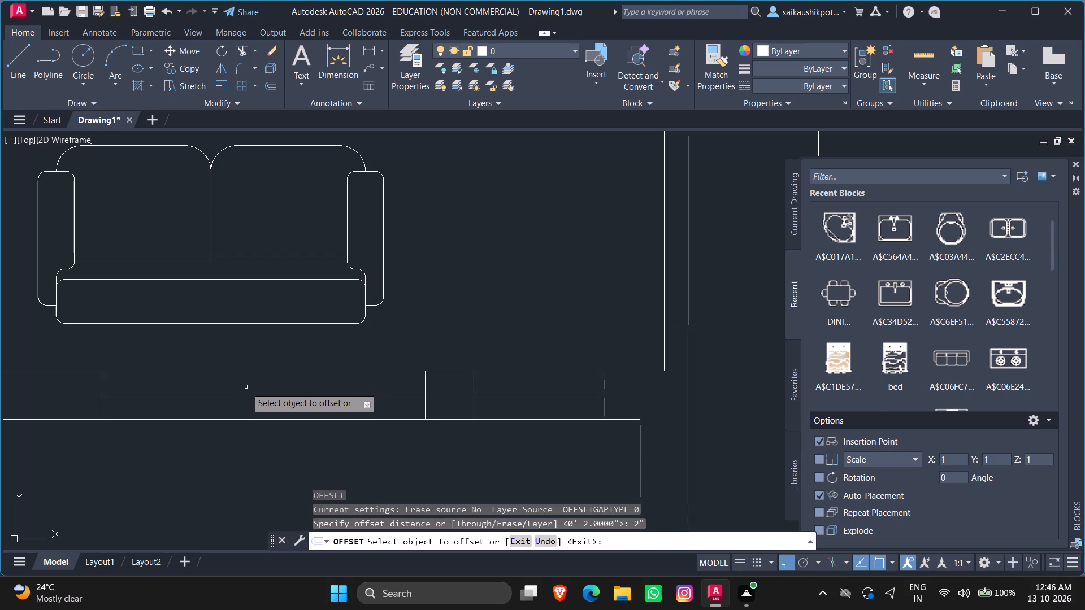
left_click(506, 395)
left_click(507, 383)
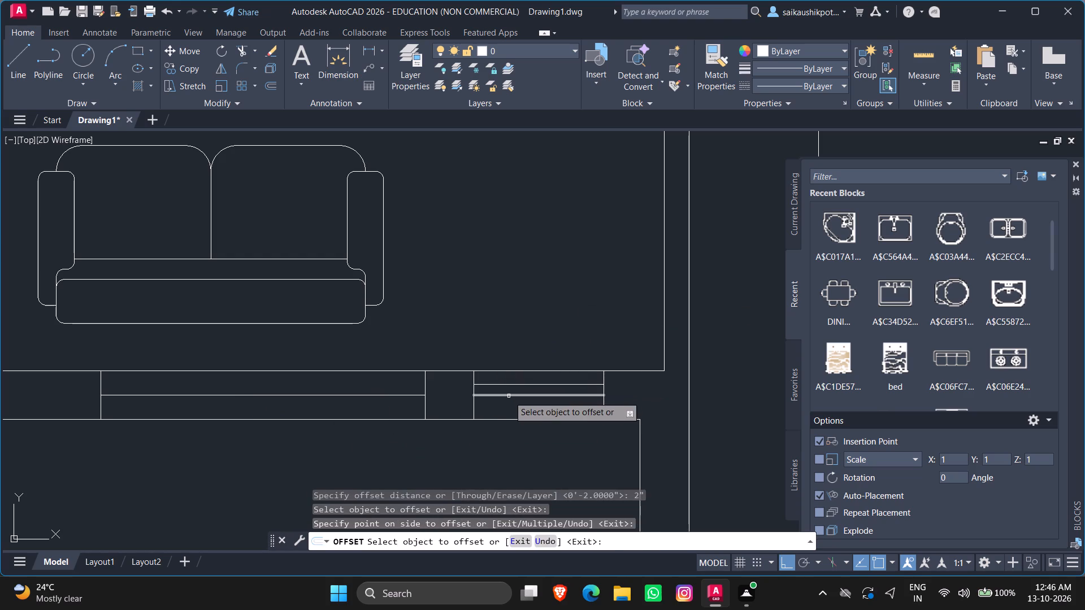
left_click(509, 396)
left_click(512, 412)
key("Escape")
key("Escape")
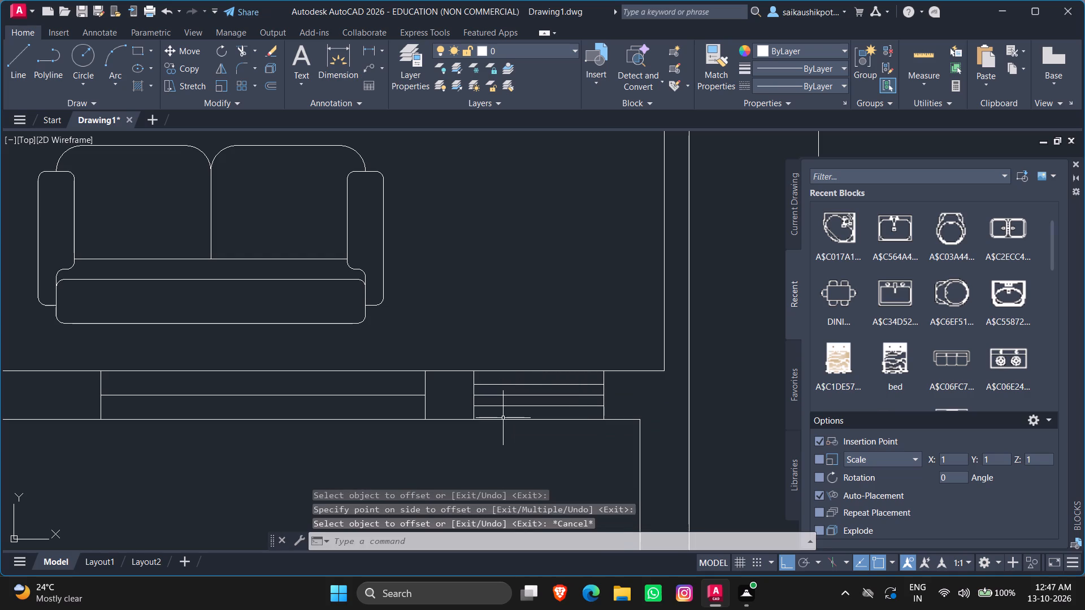
Trim the outer and inner wall face lines where they cross the narrow opening.
type("tr")
key("Return")
key("Return")
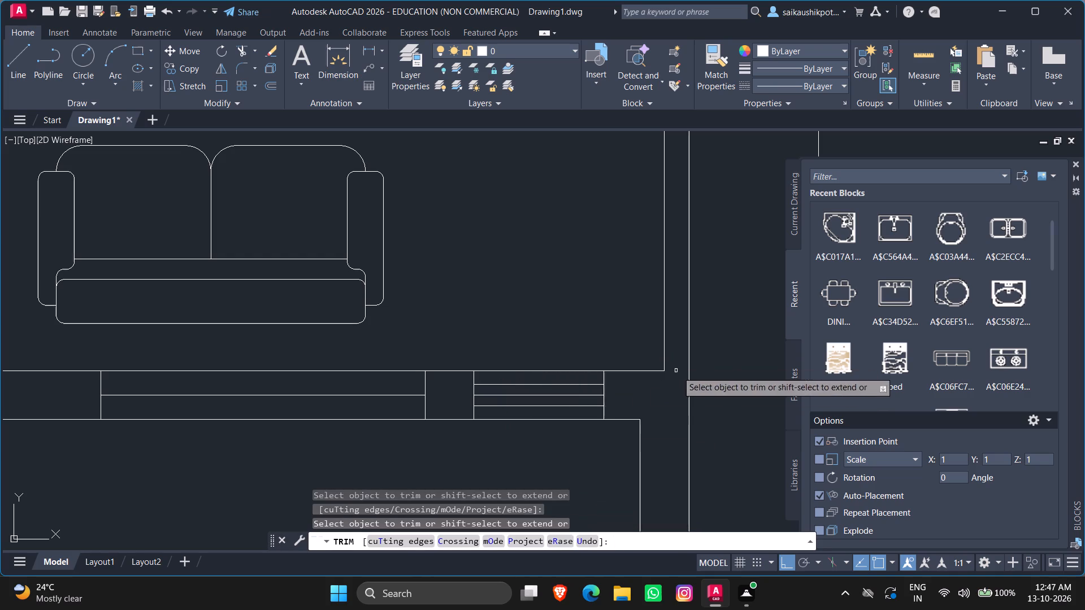
left_click_drag(559, 417, 562, 450)
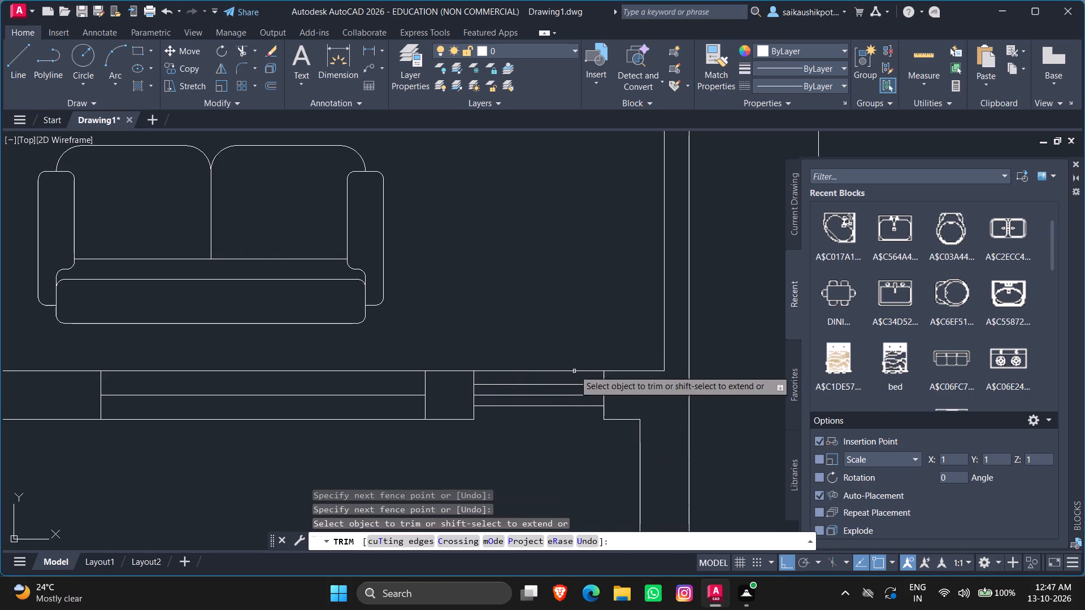
left_click_drag(571, 374, 576, 345)
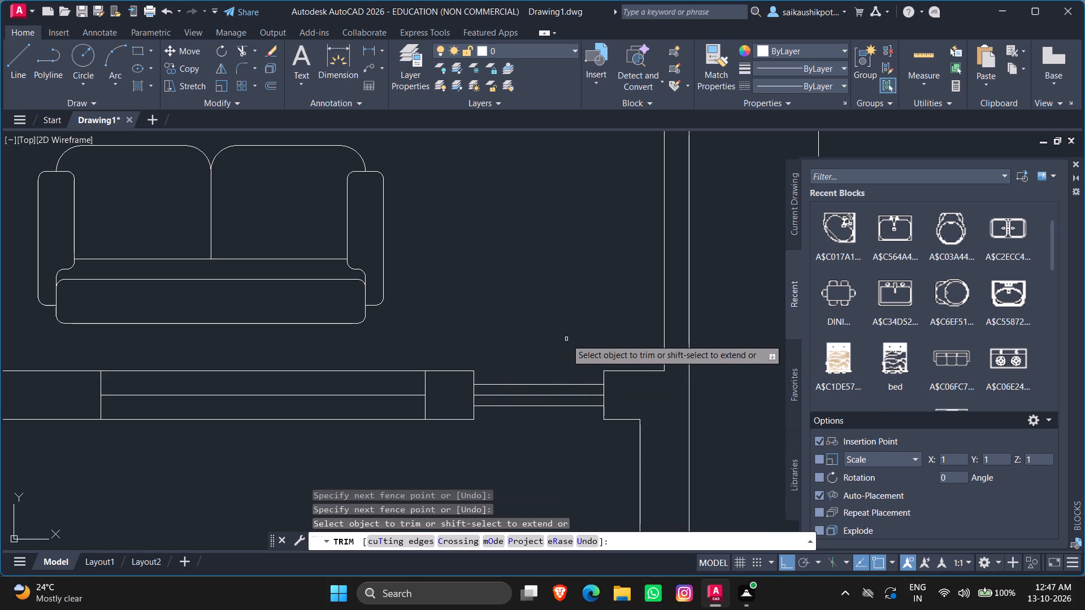
key("Escape")
key("Escape")
Offset the centre line of the mirrored unit's 5' opening by 0.5" to both sides.
key("o")
key("Return")
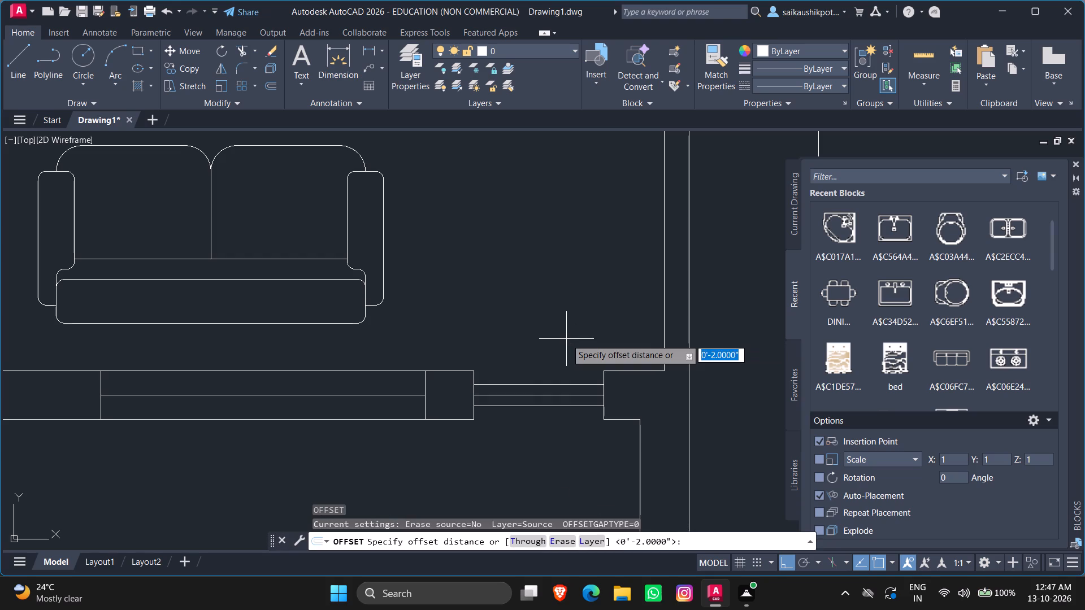
type("0.5\"")
key("Return")
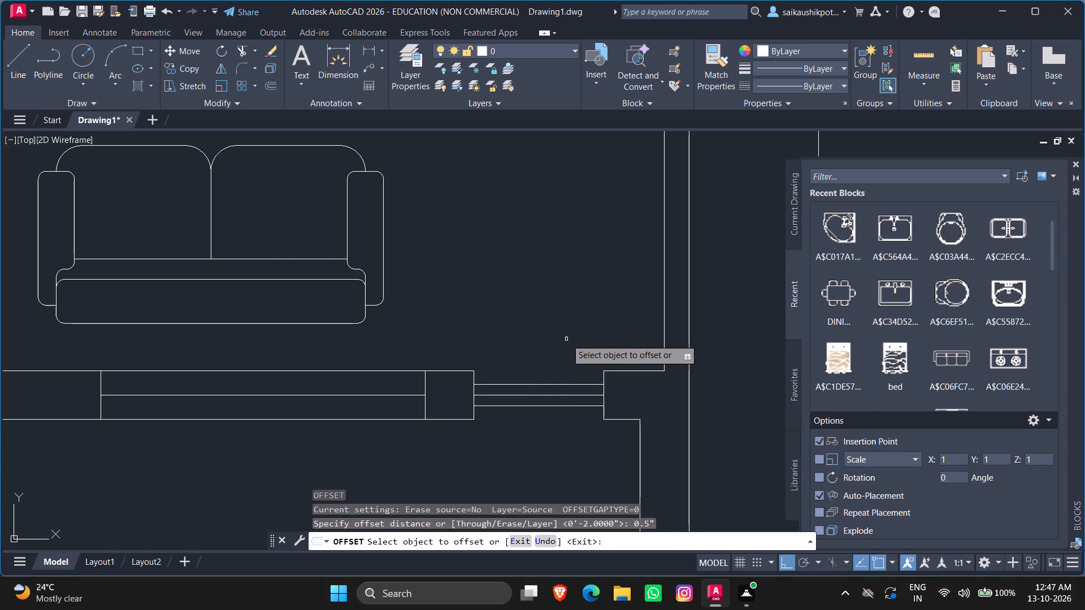
scroll(411, 350, "down", 2)
scroll(334, 353, "up", 3)
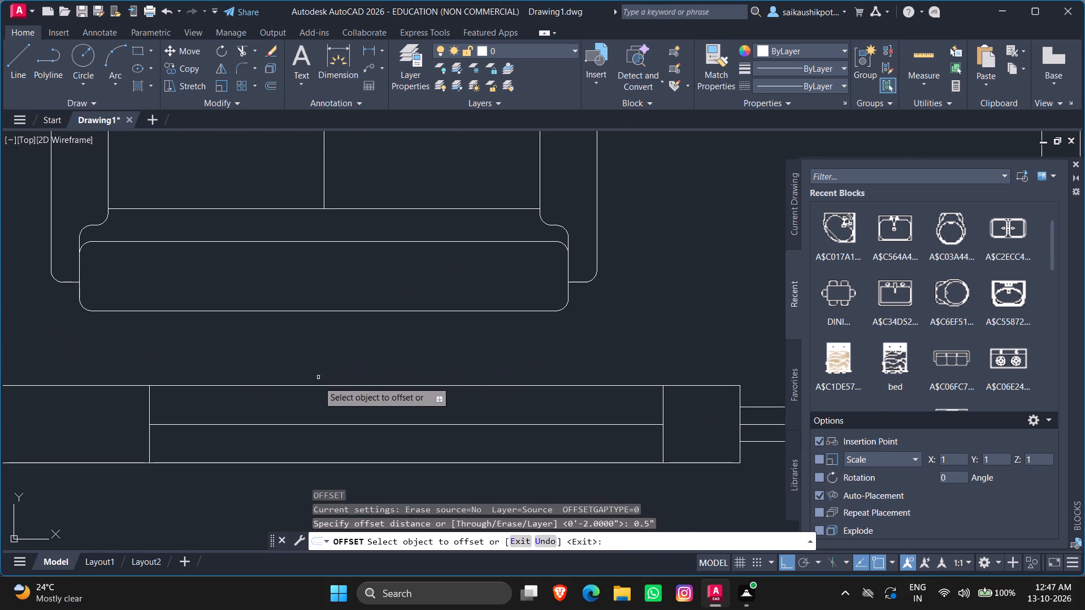
left_click(319, 422)
left_click(319, 404)
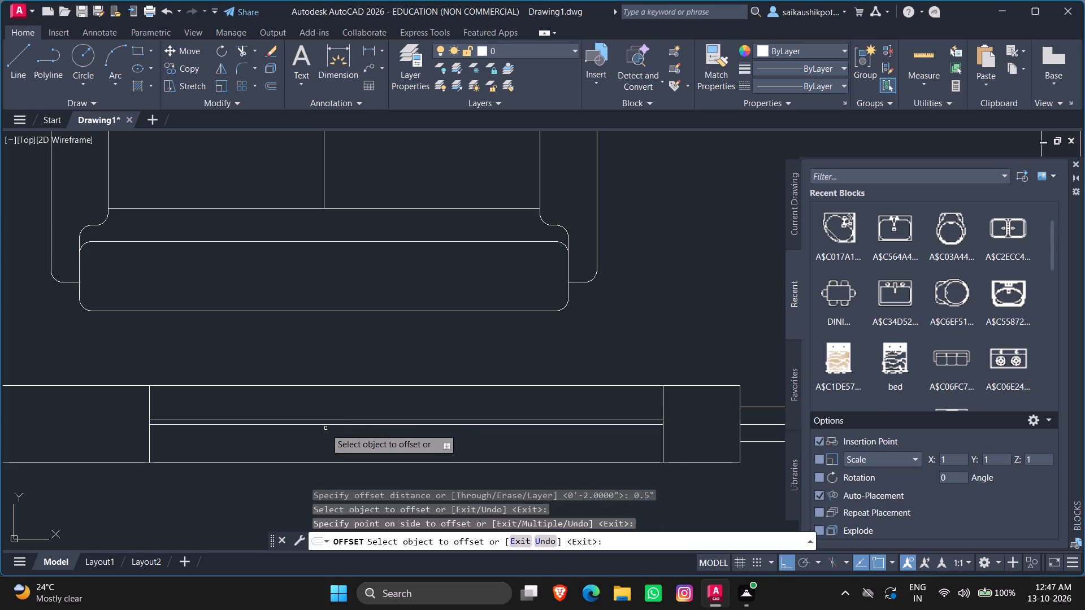
left_click(316, 424)
left_click(323, 448)
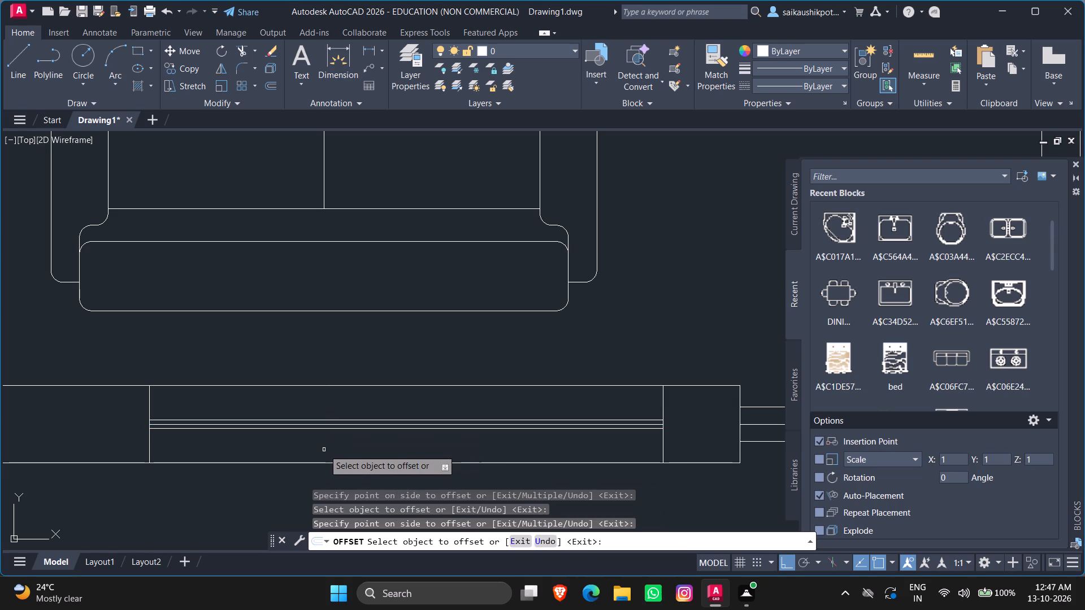
key("Escape")
key("Escape")
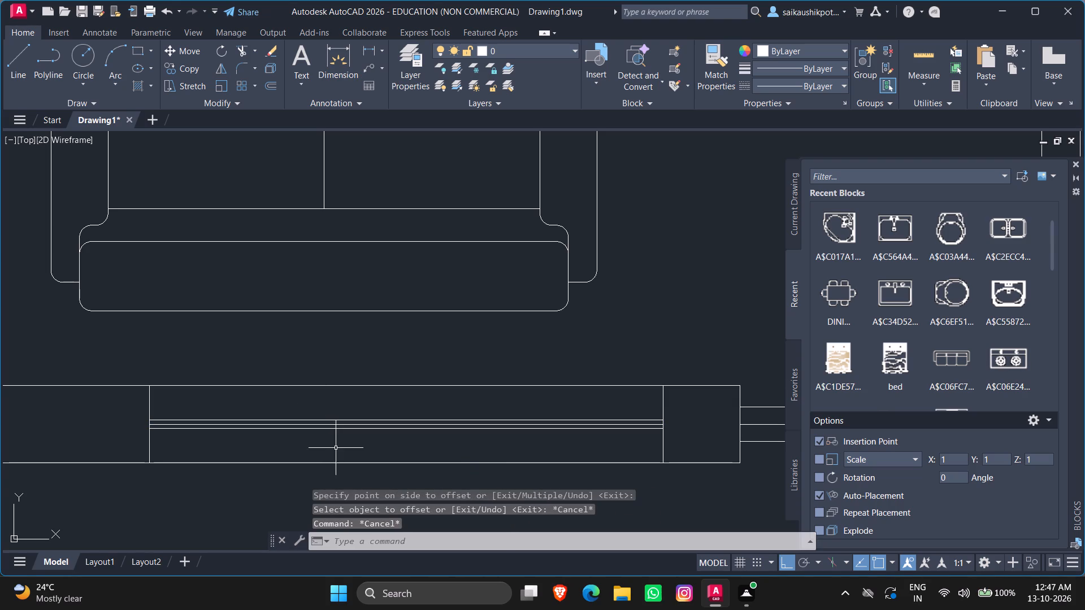
Delete the original centre line between the two offset lines in the 5' opening.
scroll(336, 448, "up", 3)
left_click(291, 356)
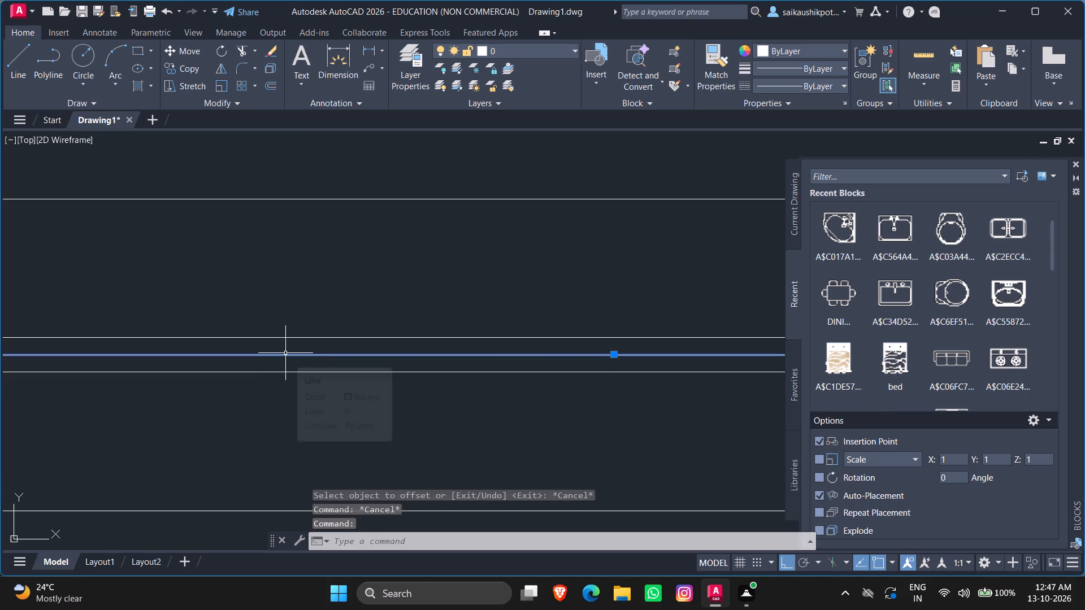
key("Delete")
Examine the living-room windows and openings of the two adjoining mirrored units along their exterior wall.
scroll(241, 357, "down", 7)
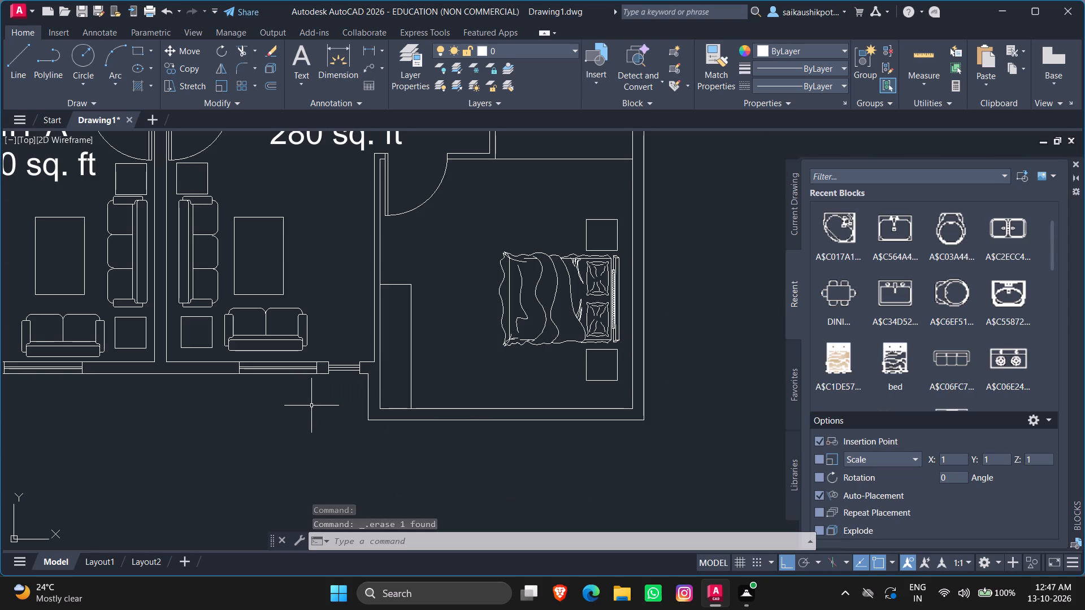
scroll(329, 368, "down", 1)
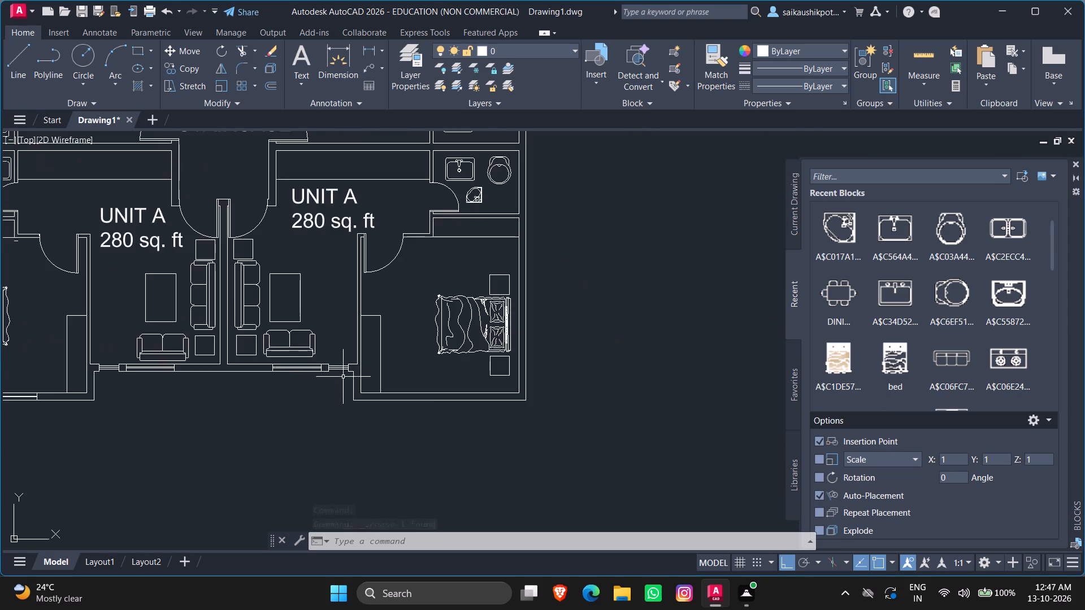
scroll(338, 382, "up", 2)
scroll(362, 376, "down", 1)
scroll(319, 385, "up", 3)
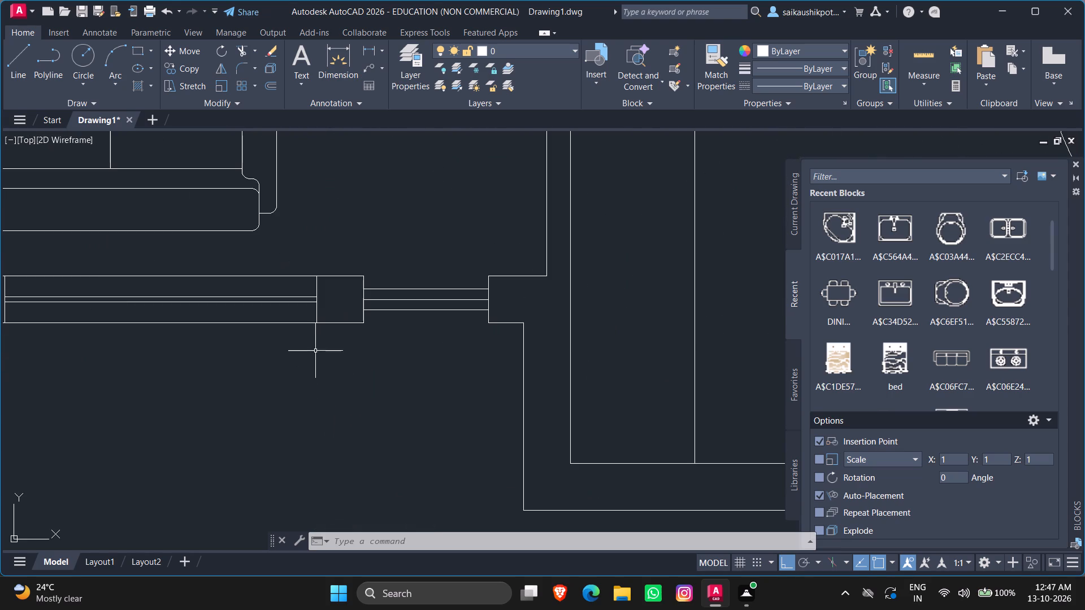
scroll(314, 348, "up", 1)
scroll(339, 340, "down", 3)
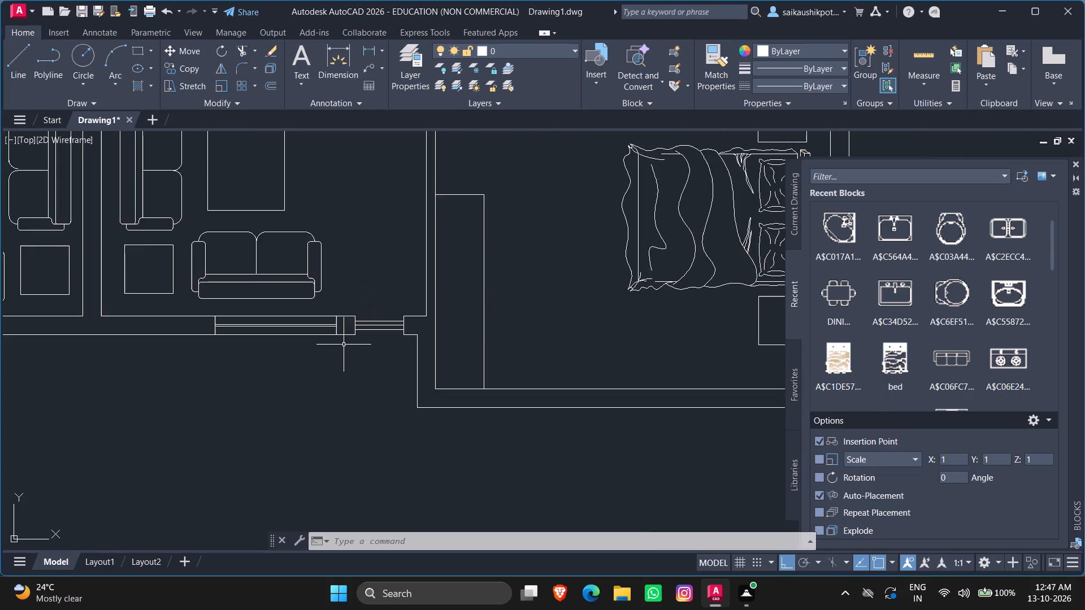
scroll(353, 343, "down", 2)
scroll(203, 345, "up", 3)
scroll(180, 352, "down", 3)
scroll(183, 373, "up", 2)
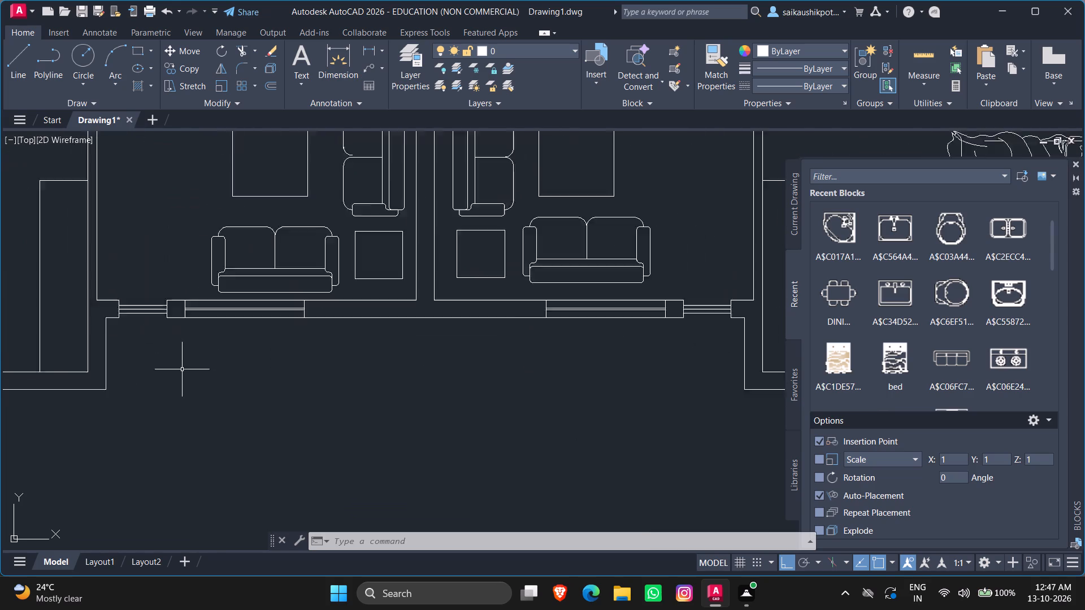
Draw a three-sided outline projecting 2' outside the living-room wall and spanning about 20'-1.5" between the two wide openings' outer jambs.
scroll(182, 368, "up", 3)
key("l")
key("Return")
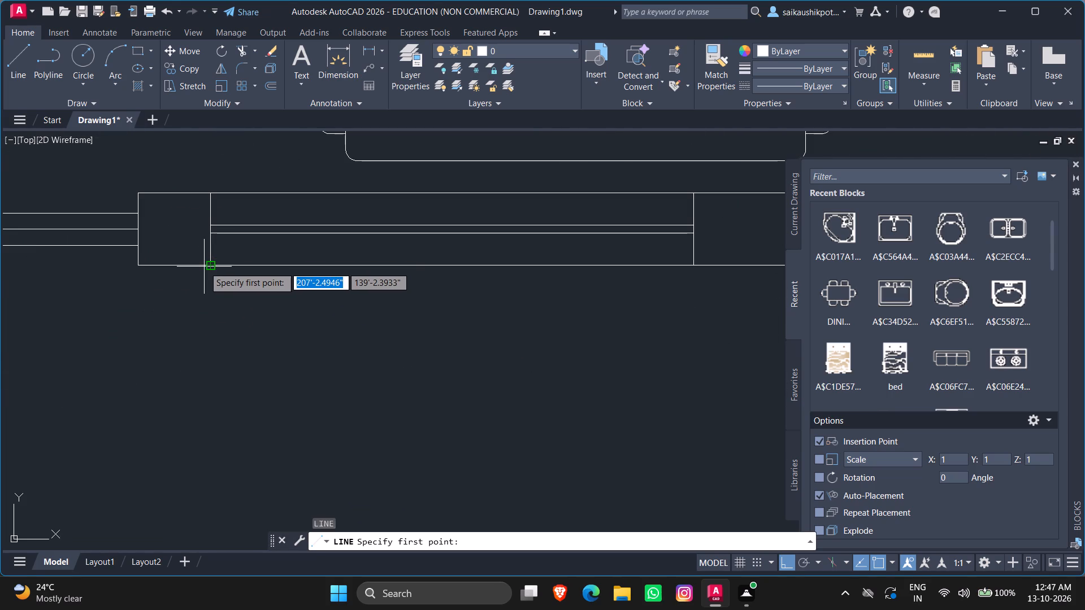
left_click_drag(212, 267, 207, 278)
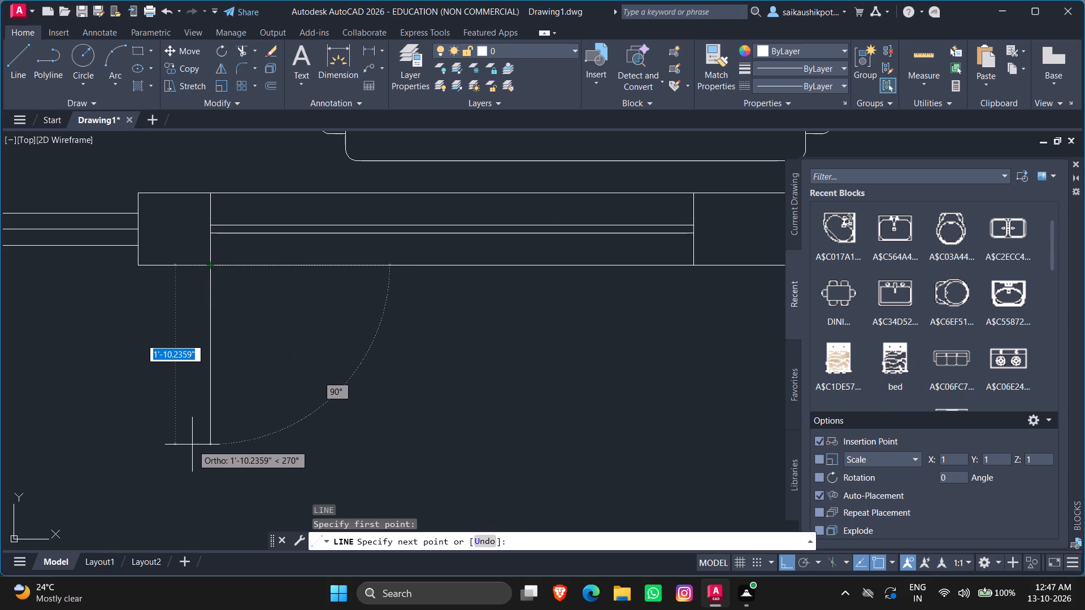
type("2'")
key("Return")
scroll(243, 412, "down", 4)
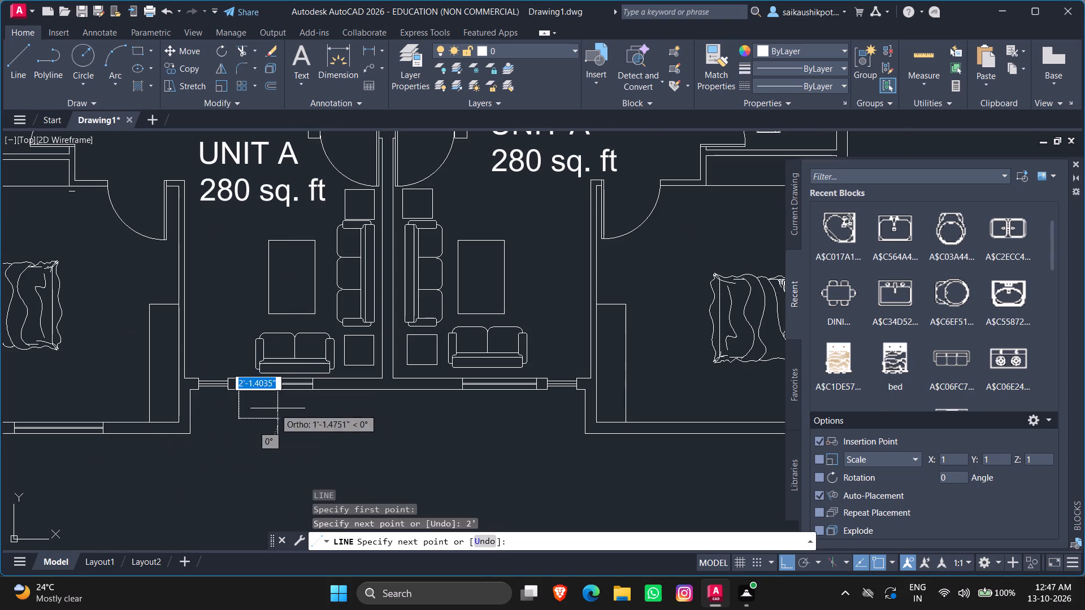
scroll(469, 428, "up", 4)
scroll(637, 388, "down", 2)
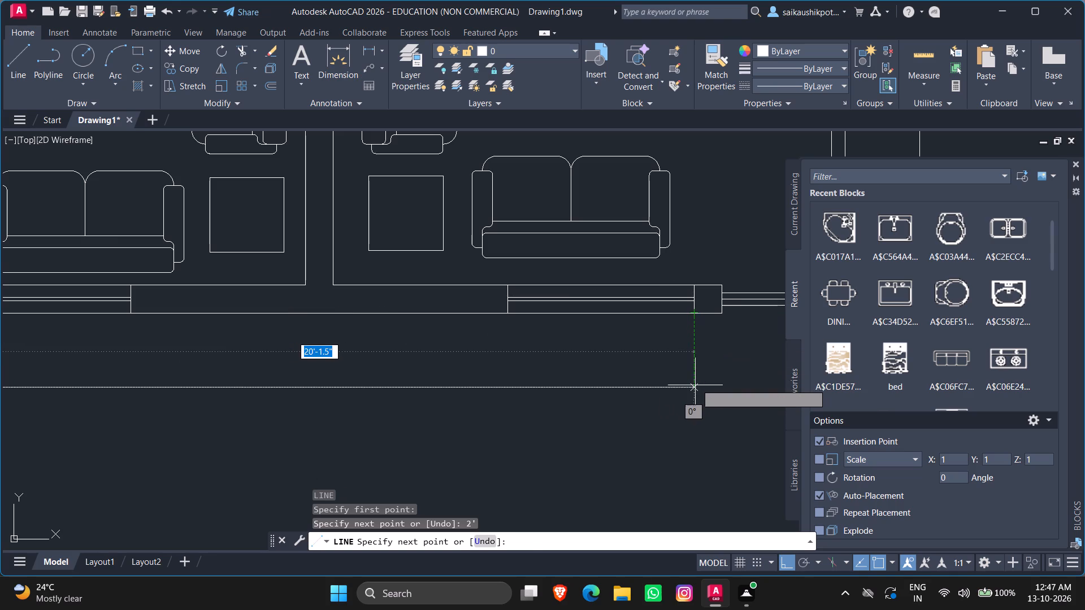
left_click(695, 390)
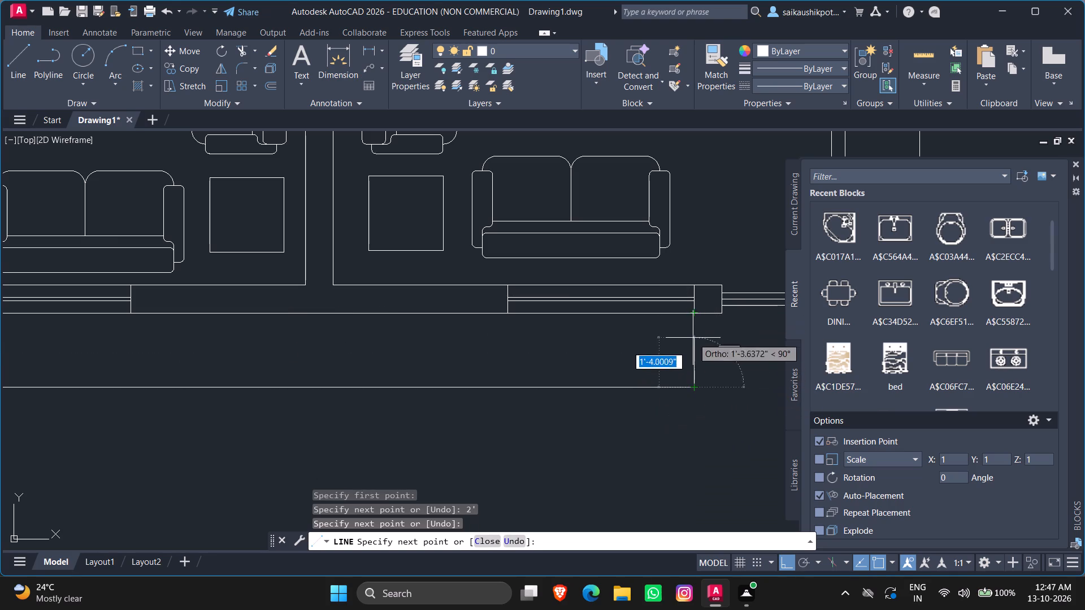
left_click(691, 311)
key("Escape")
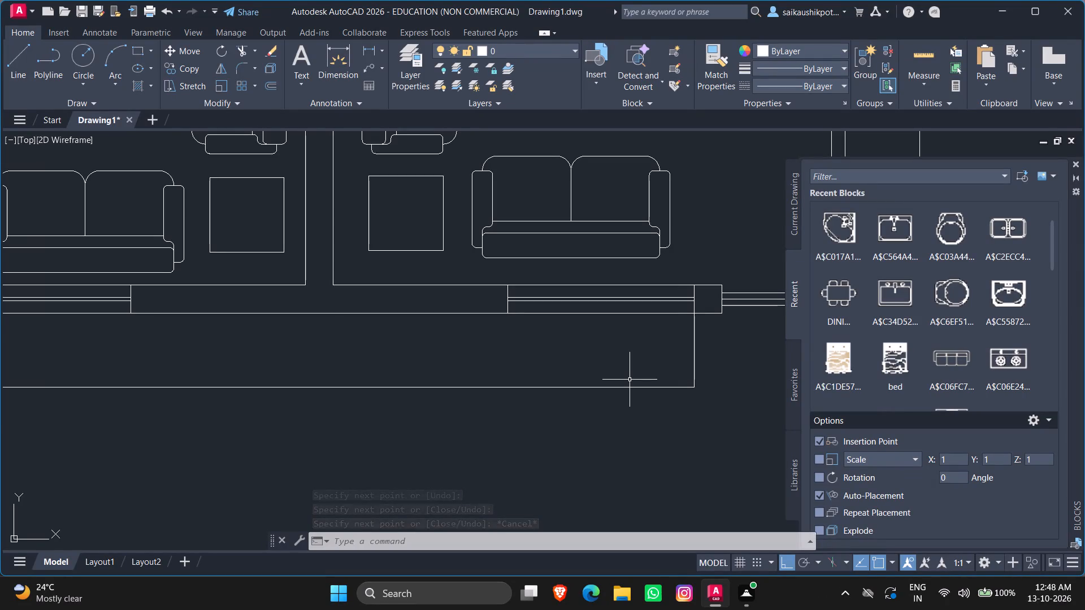
scroll(610, 425, "down", 2)
key("Escape")
key("Escape")
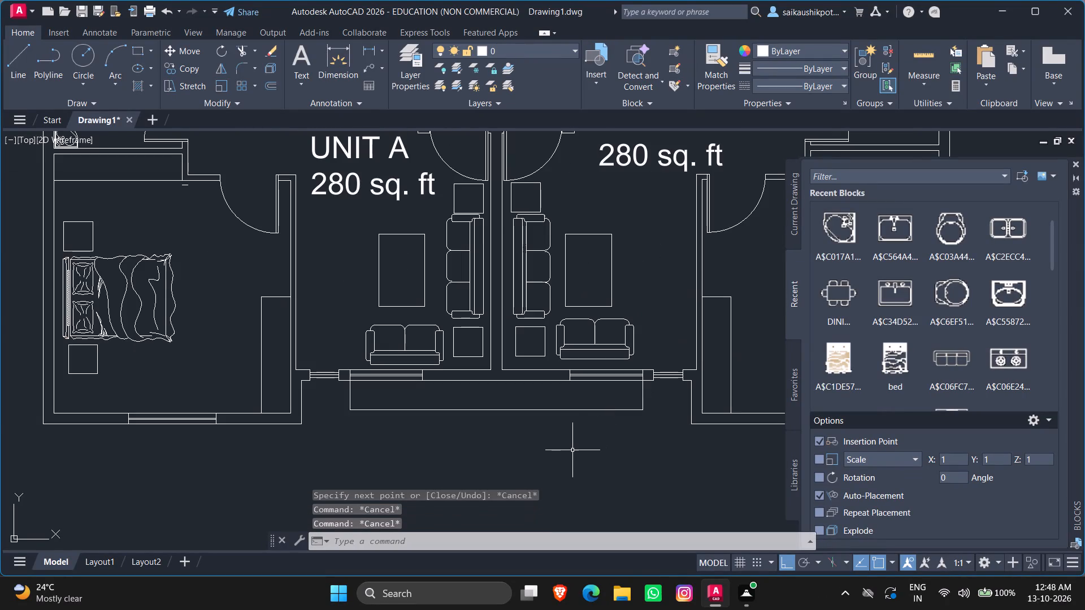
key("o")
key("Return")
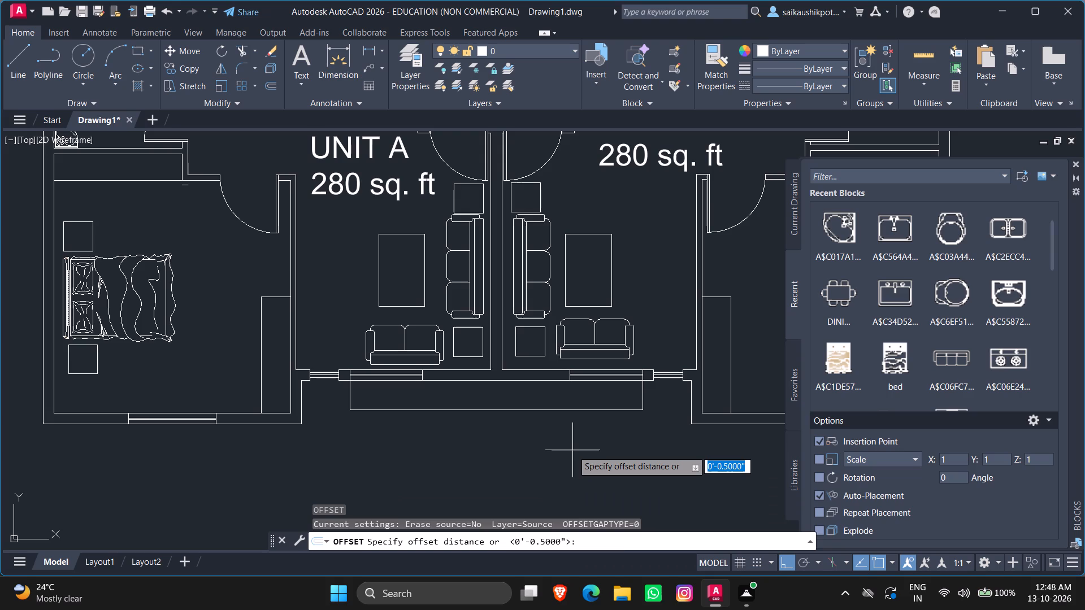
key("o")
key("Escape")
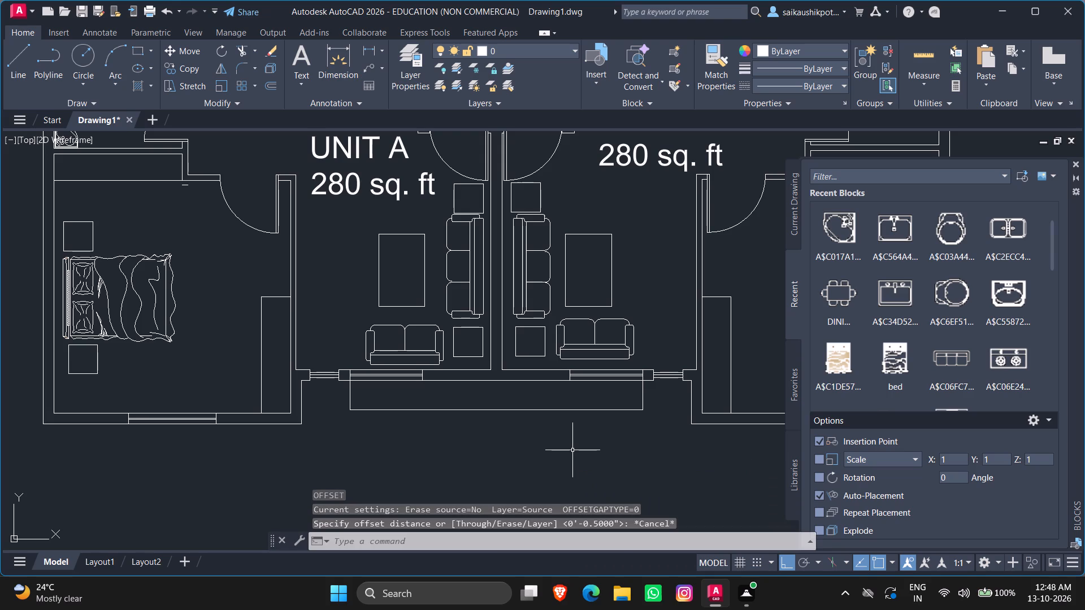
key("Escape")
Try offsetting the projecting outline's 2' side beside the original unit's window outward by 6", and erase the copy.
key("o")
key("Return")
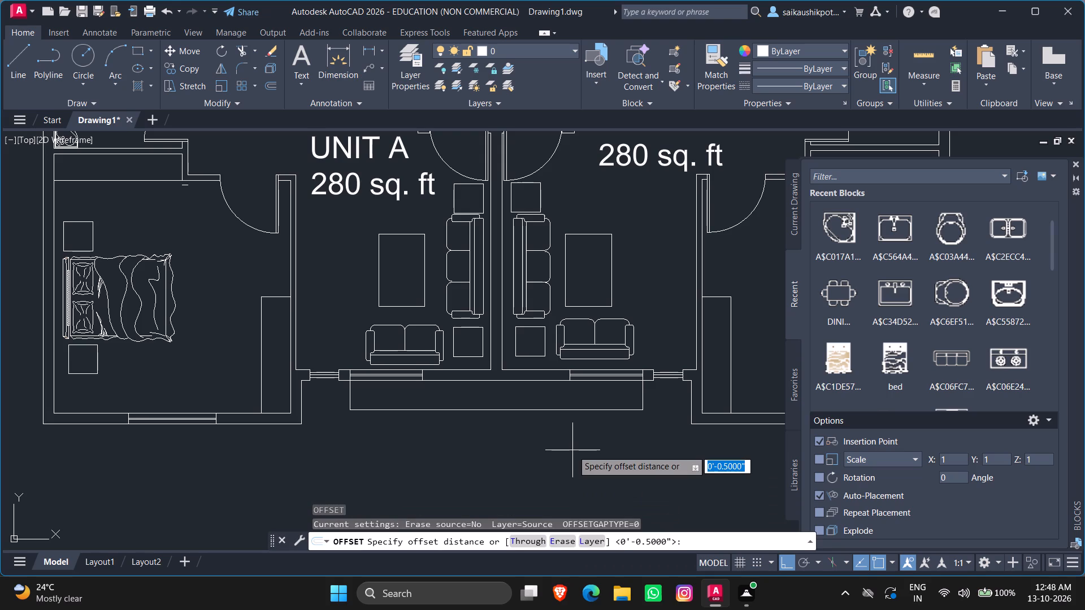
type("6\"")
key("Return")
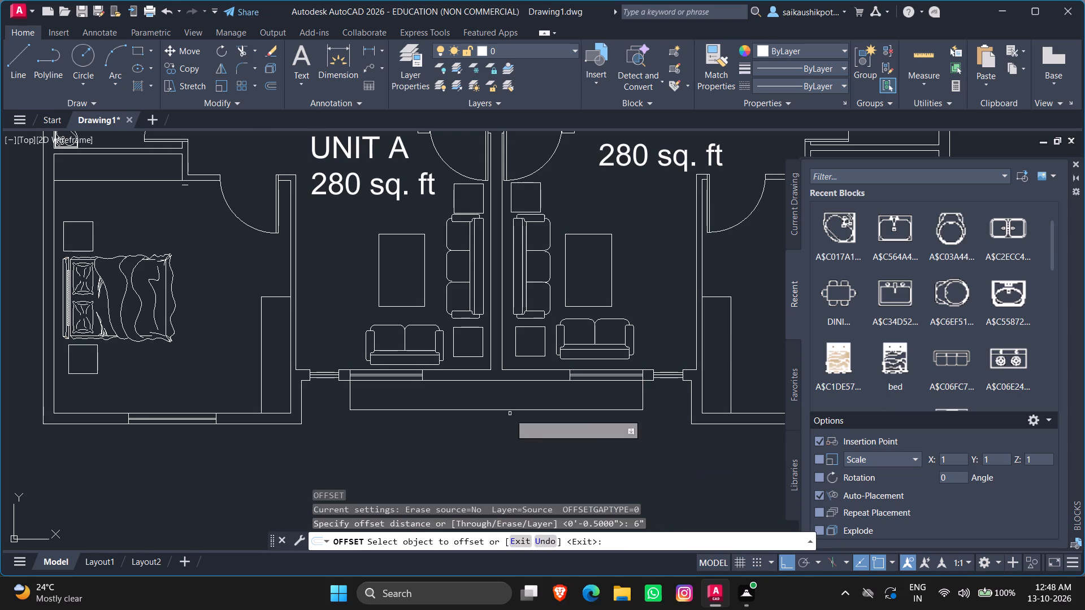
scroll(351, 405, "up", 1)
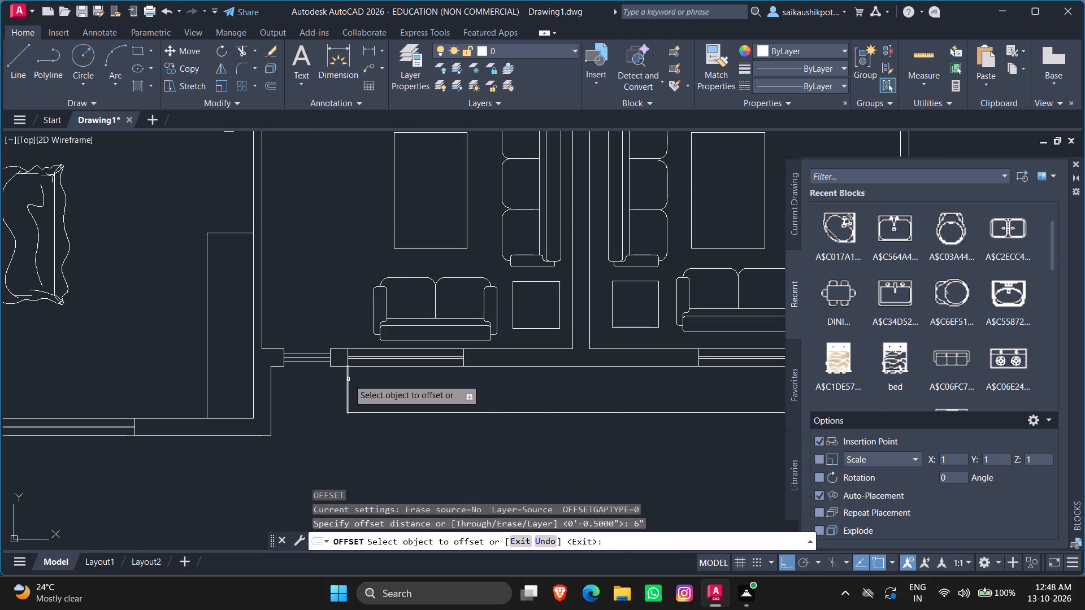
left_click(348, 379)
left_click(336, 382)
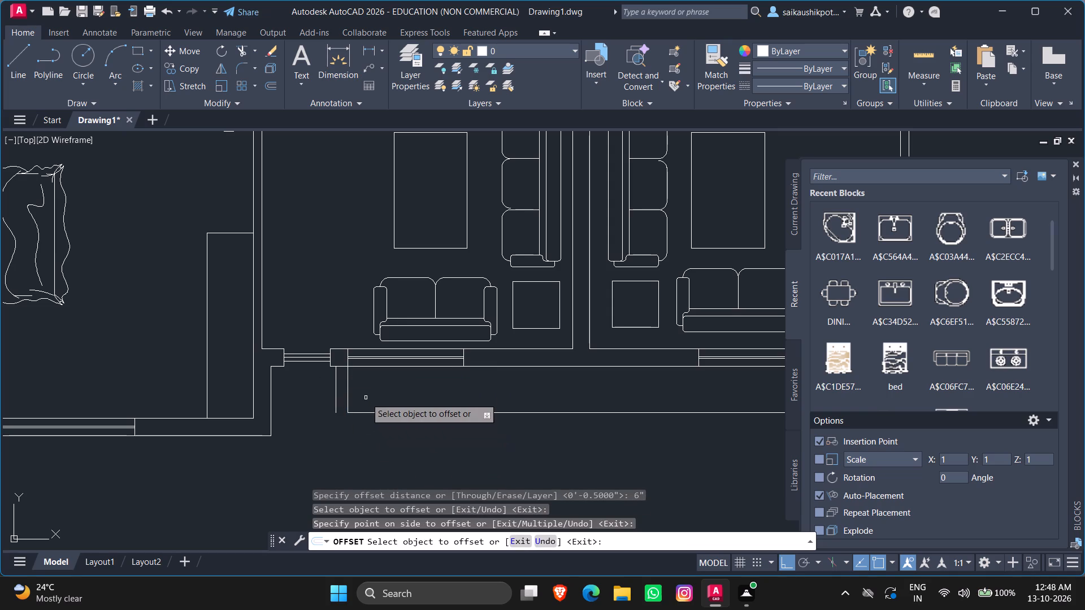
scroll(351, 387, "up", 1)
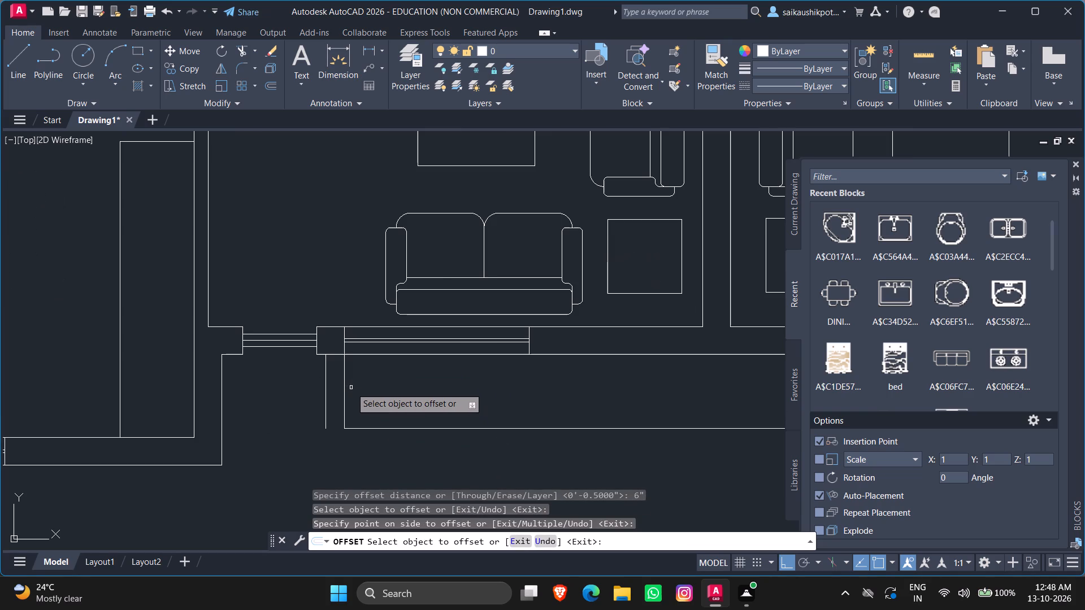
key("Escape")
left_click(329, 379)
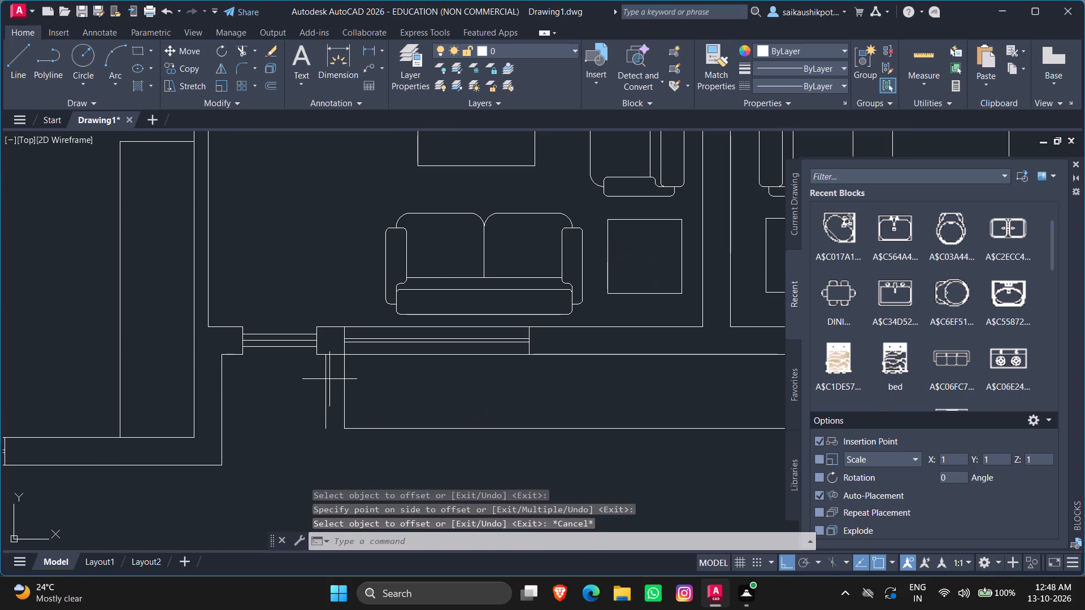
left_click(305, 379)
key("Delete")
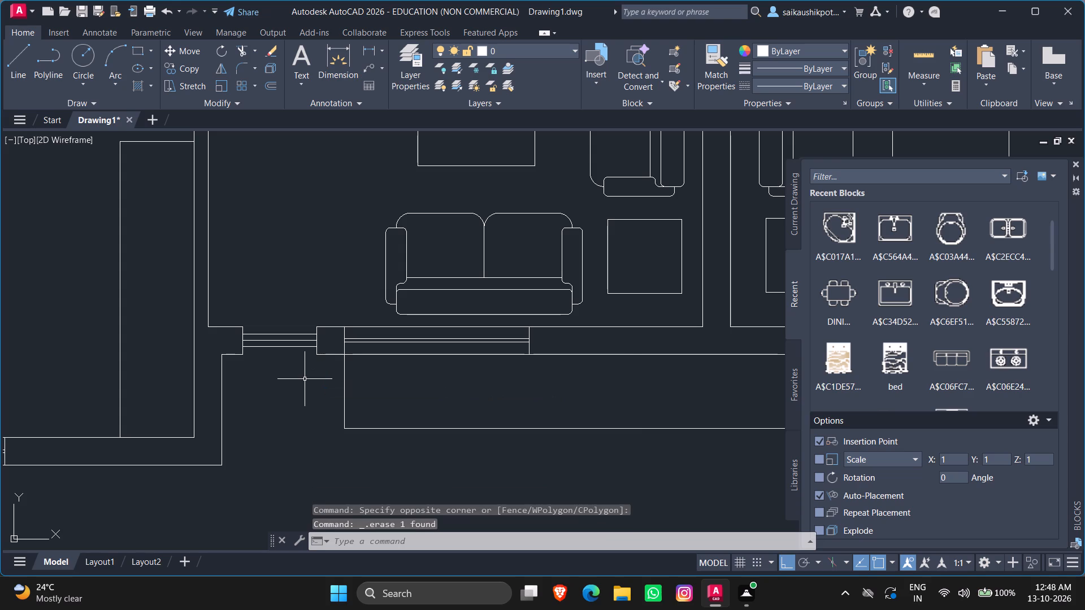
Offset all three sides of the projecting outline outward by 4".
key("o")
key("Return")
key("4")
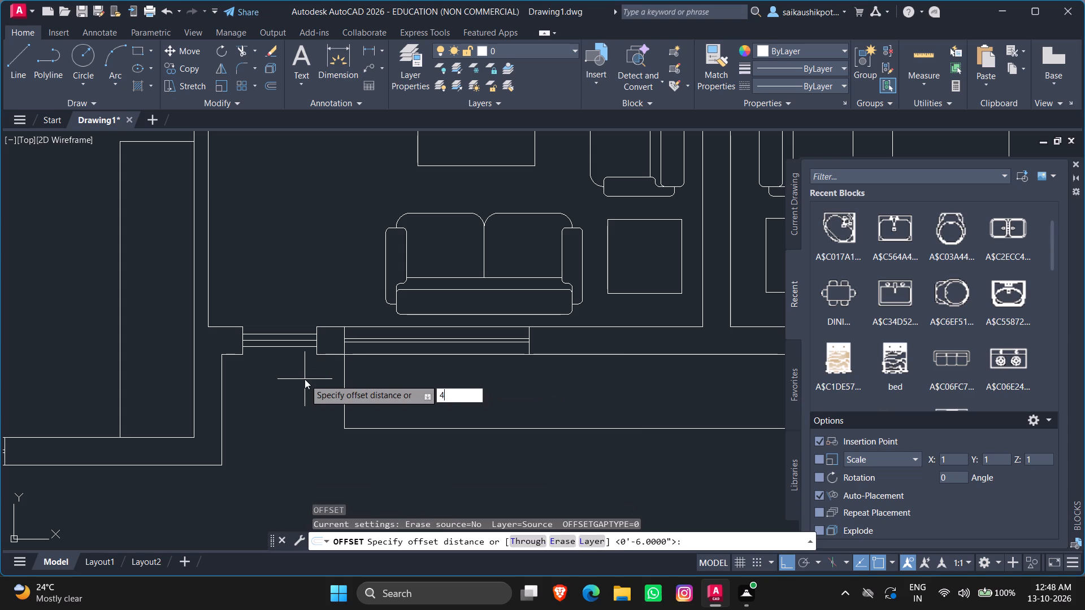
key("shift+quotedbl")
key("Return")
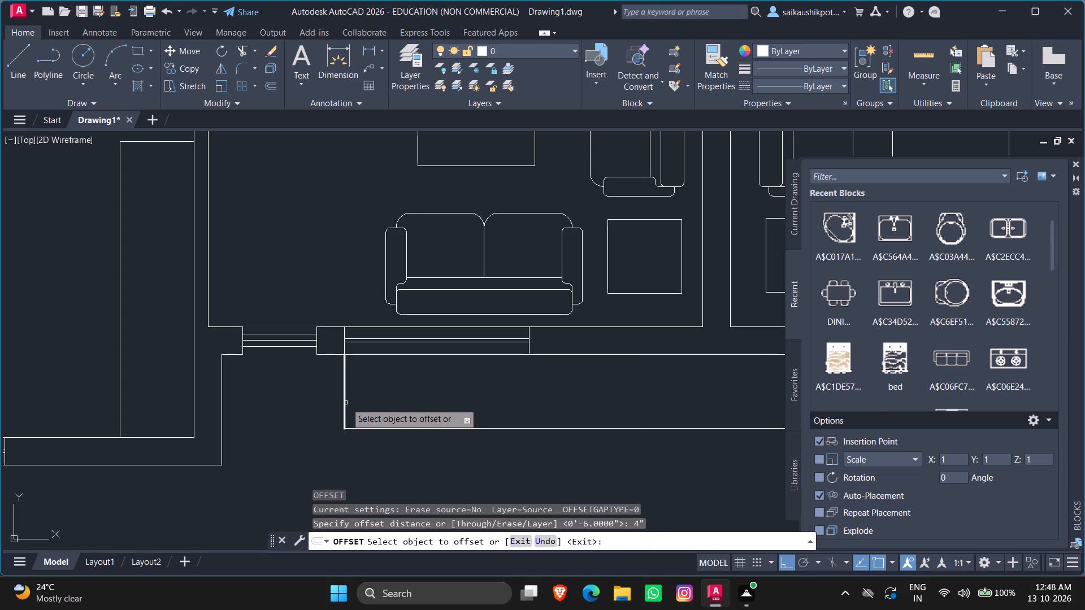
left_click(344, 402)
left_click(327, 400)
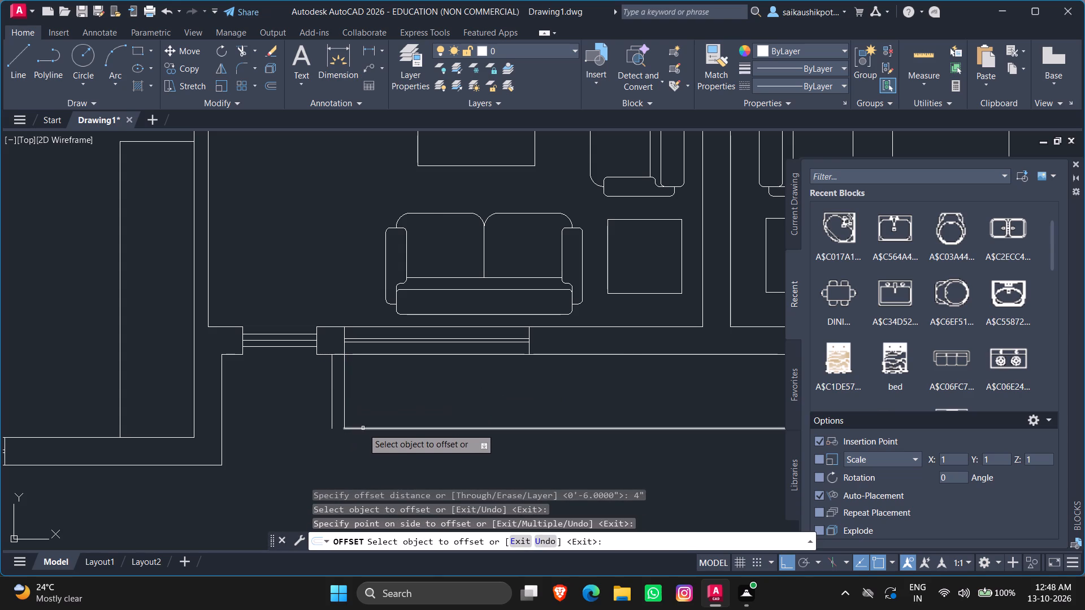
left_click(363, 428)
left_click(361, 450)
scroll(359, 435, "down", 4)
scroll(473, 430, "up", 4)
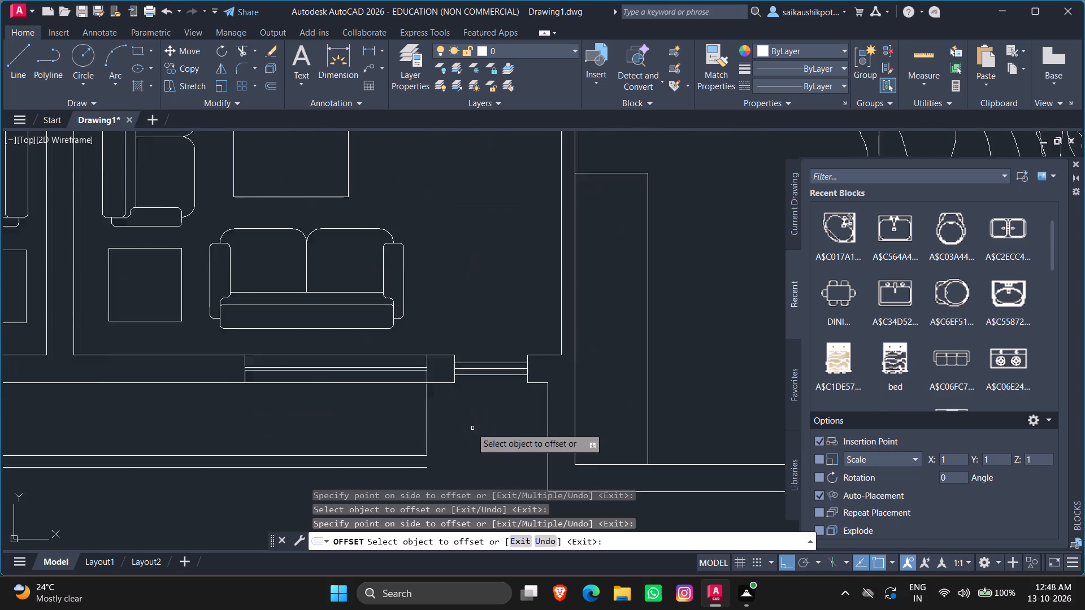
scroll(470, 428, "up", 2)
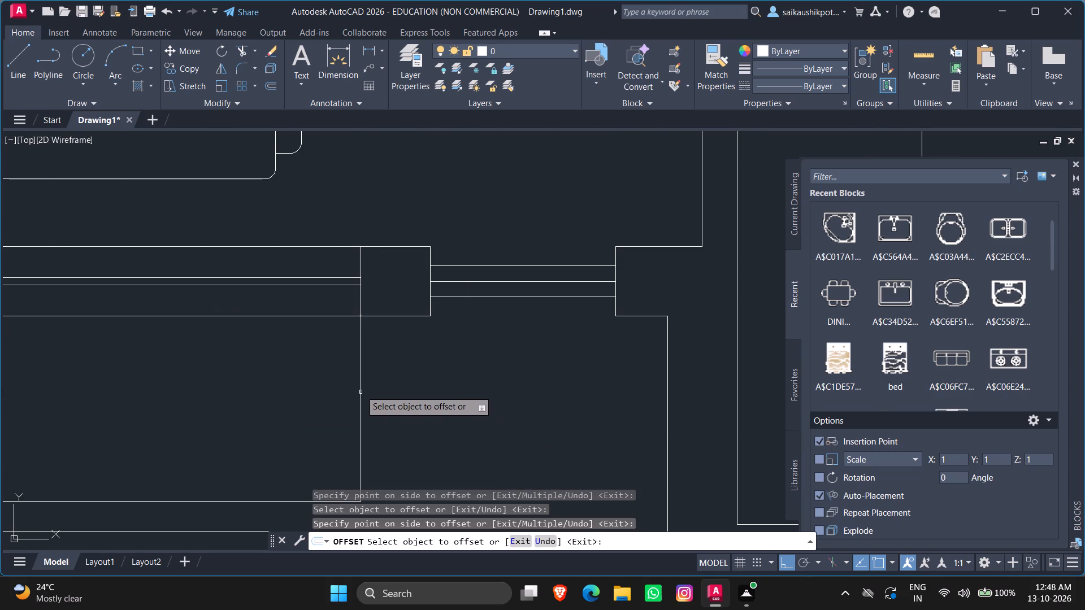
left_click(361, 390)
left_click(426, 408)
scroll(441, 385, "down", 3)
scroll(441, 441, "up", 1)
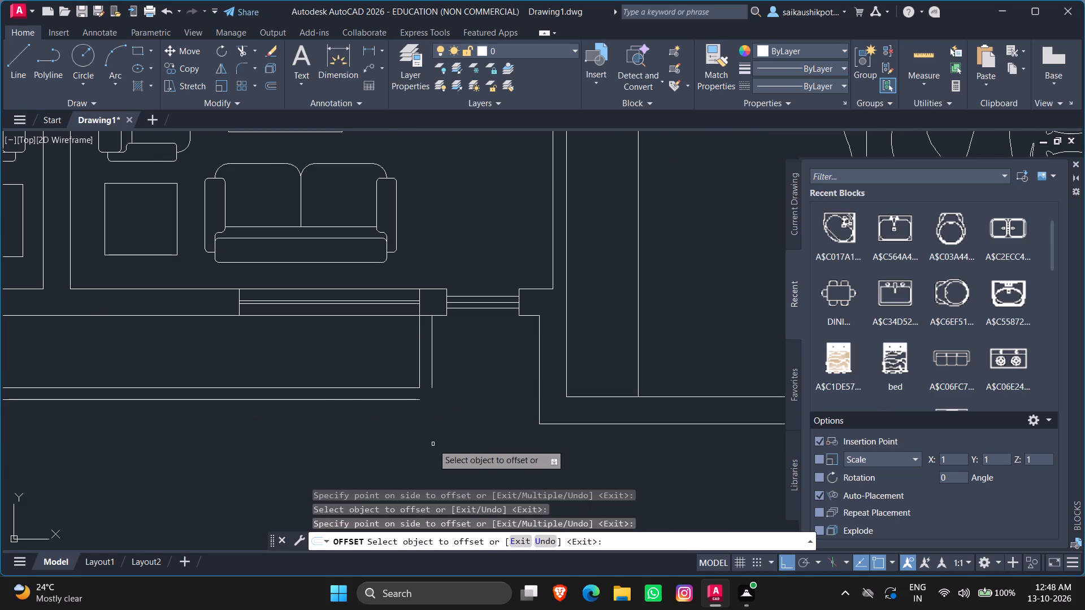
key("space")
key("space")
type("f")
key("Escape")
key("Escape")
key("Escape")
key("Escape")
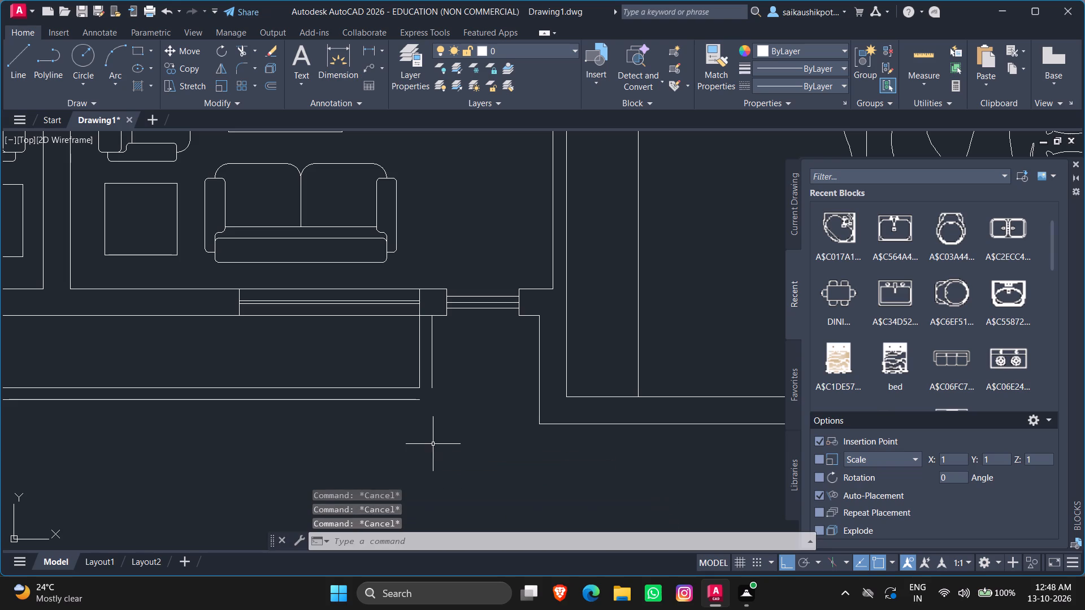
Close both open outer corners of the 4" offset projection outline with zero-radius fillets.
key("Escape")
key("Escape")
key("Escape")
type("fillet")
key("Return")
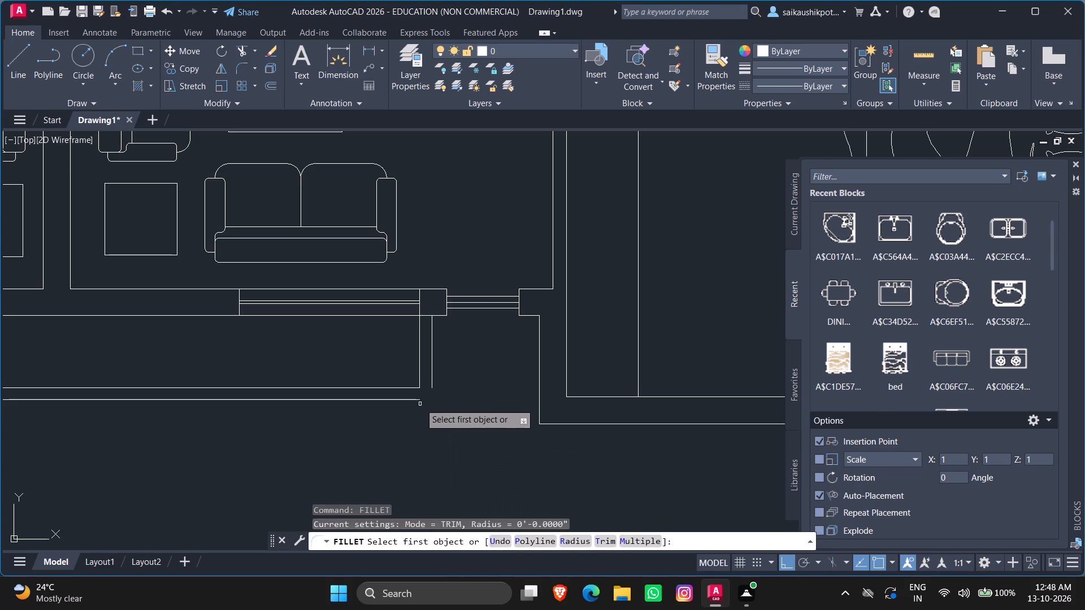
left_click(414, 398)
left_click(419, 399)
left_click(433, 385)
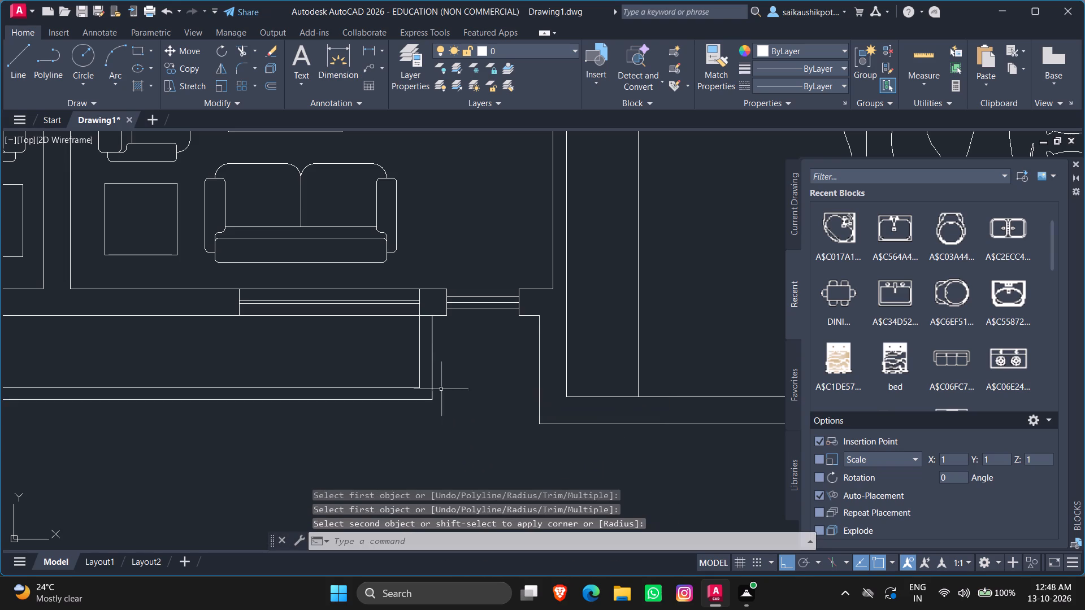
scroll(493, 399, "down", 3)
scroll(384, 423, "down", 1)
key("space")
scroll(298, 424, "up", 2)
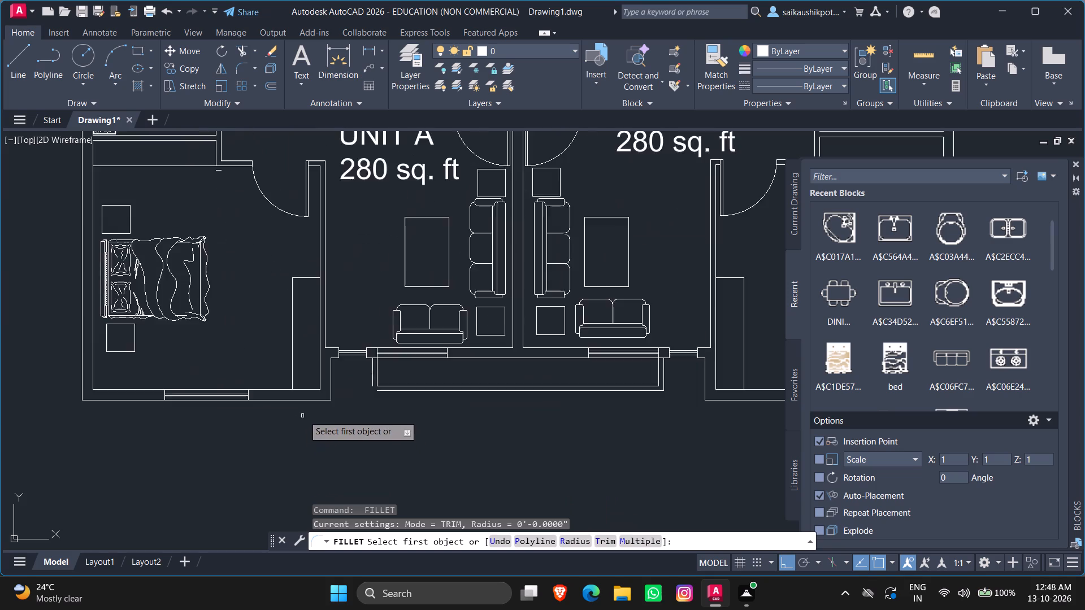
scroll(307, 412, "up", 3)
left_click(494, 316)
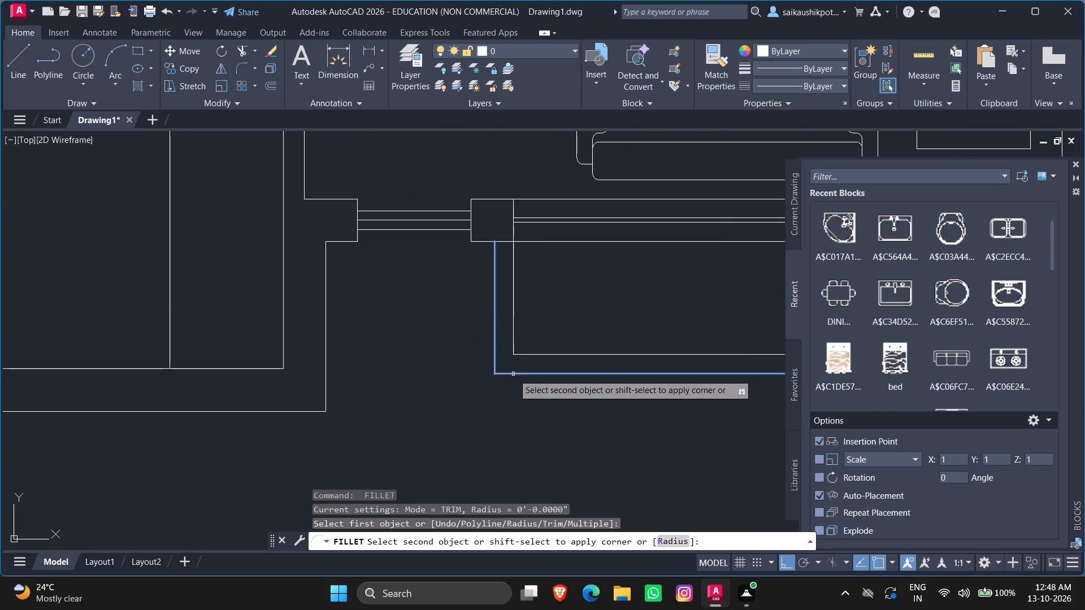
left_click(513, 374)
scroll(486, 390, "down", 5)
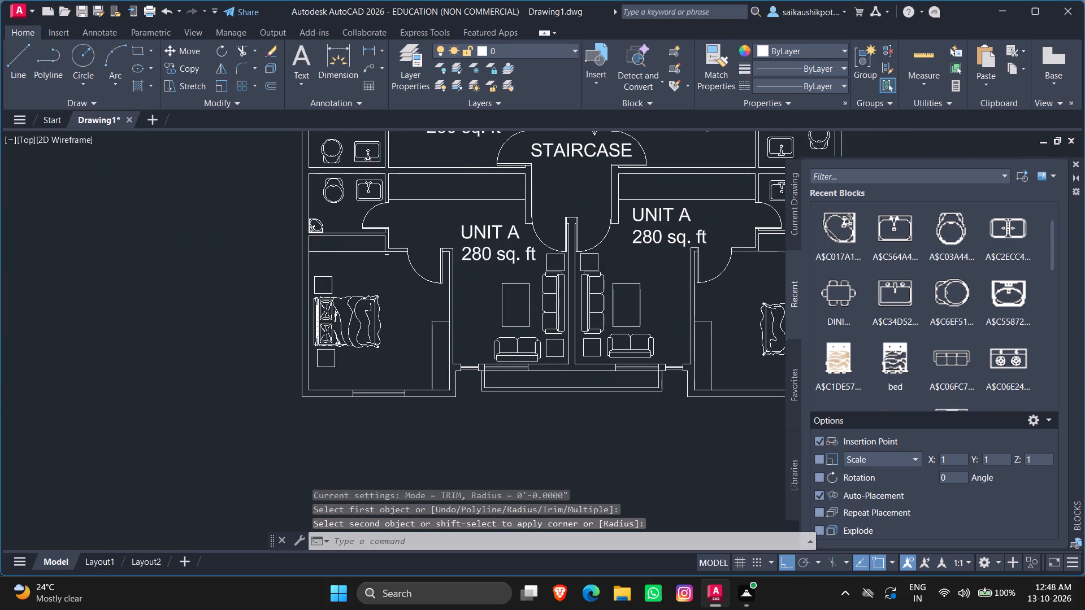
key("Escape")
key("Escape")
key("Escape")
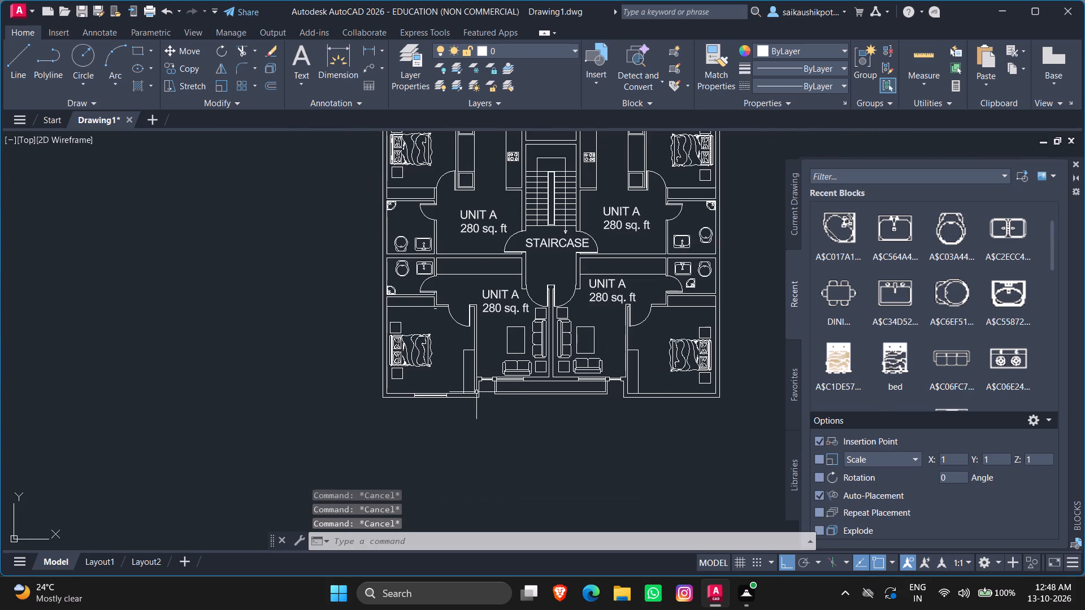
Copy the "UNIT A 280 sq. ft" label of the original unit beside the projection and place the copy just outside the projecting outline.
scroll(424, 394, "down", 2)
scroll(447, 398, "up", 3)
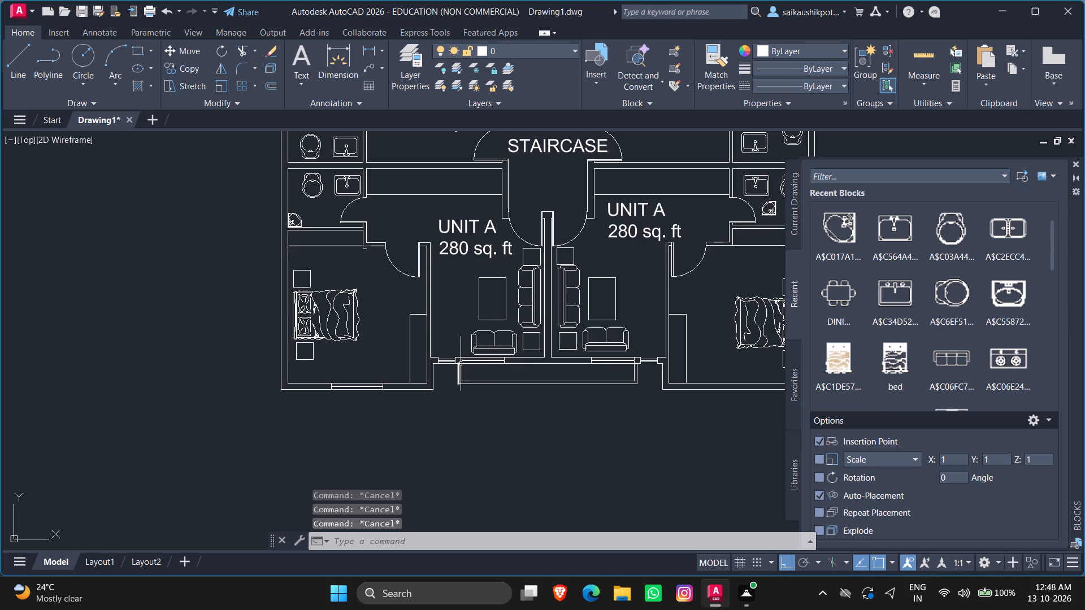
key("Escape")
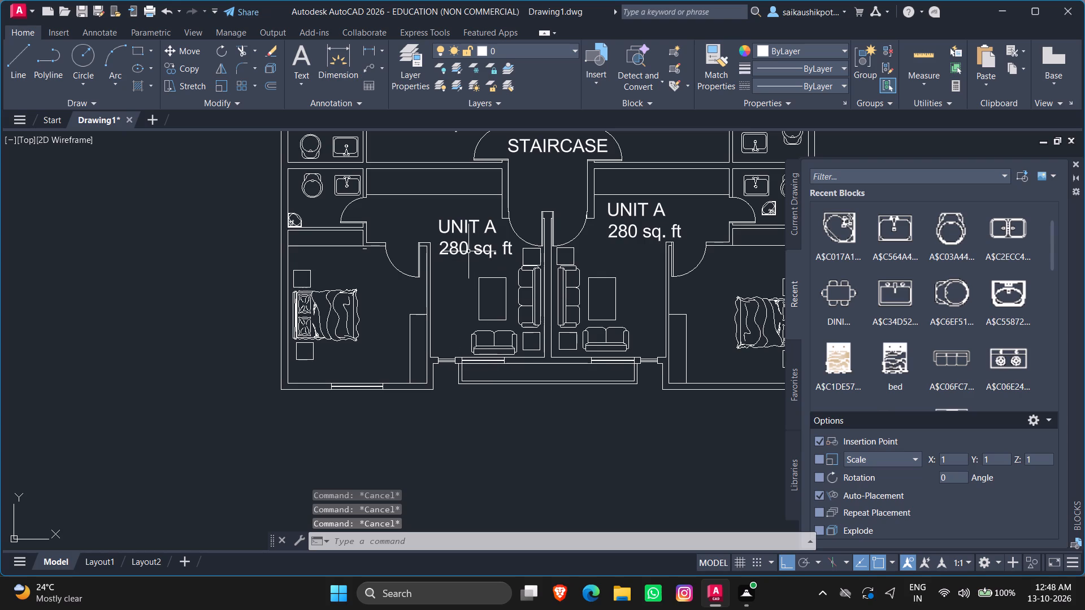
left_click(468, 251)
key("ctrl+c")
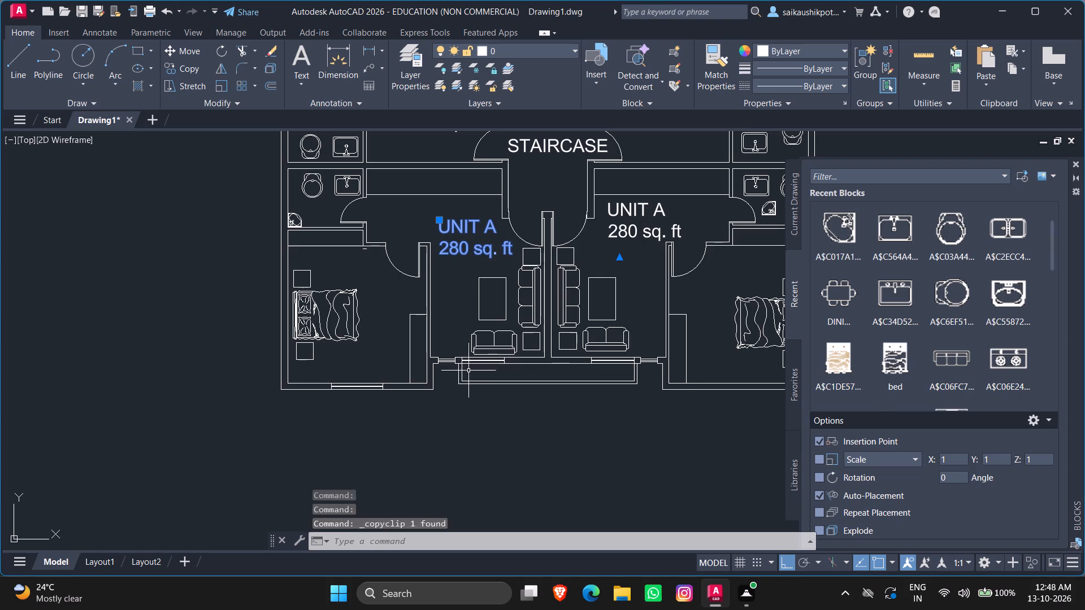
key("ctrl+v")
left_click(531, 432)
Scale the copied unit label down slightly, to a text height of about 1'-1.5".
left_click(535, 419)
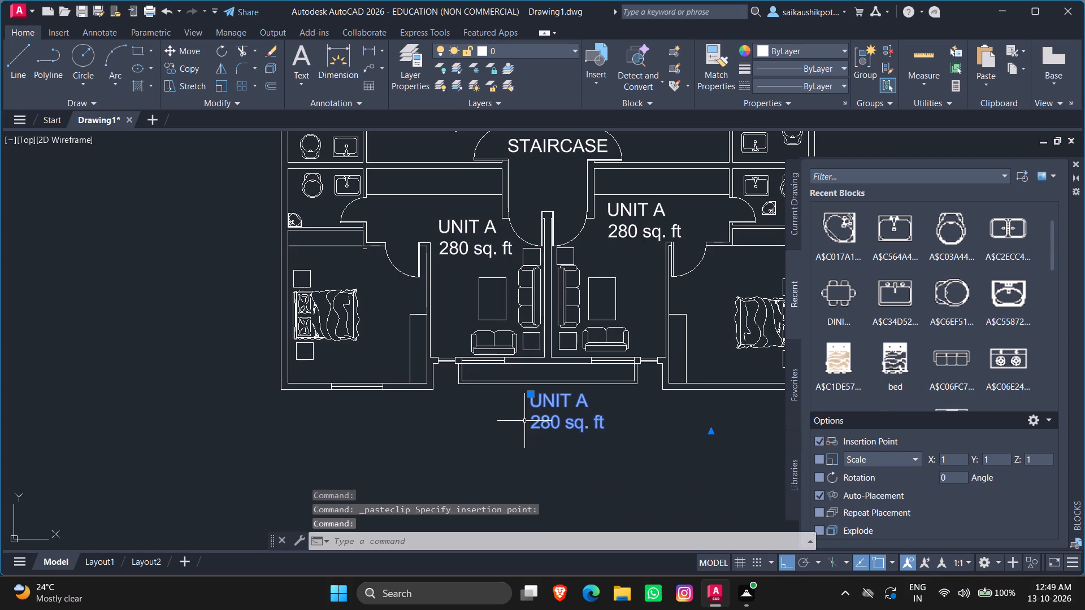
type("sc")
key("Return")
left_click(544, 411)
scroll(484, 442, "down", 1)
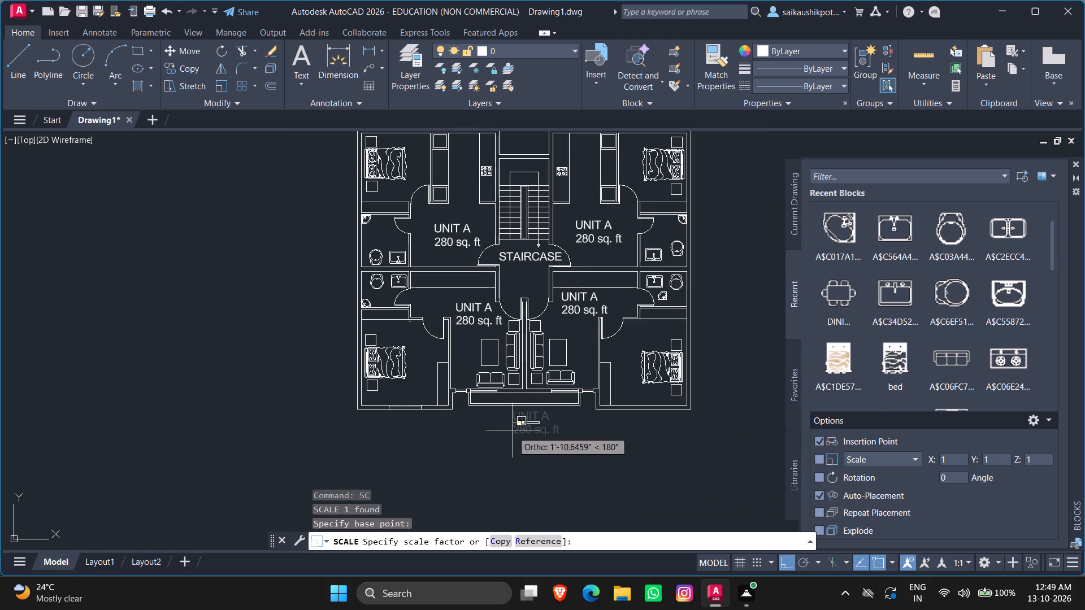
scroll(437, 451, "down", 1)
scroll(437, 451, "up", 3)
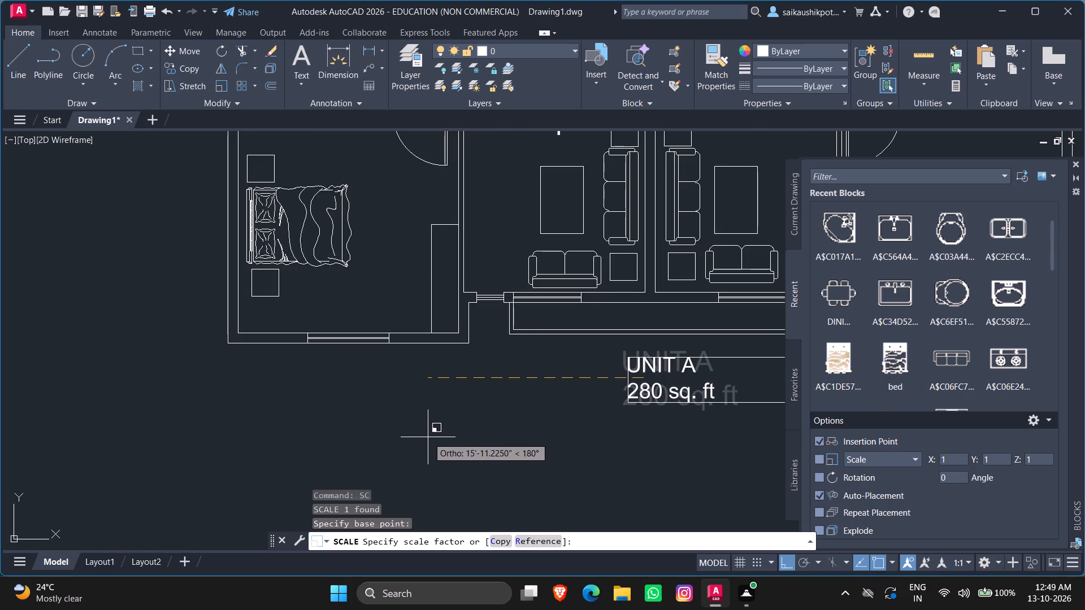
left_click(428, 437)
Replace the copied label's whole text with "SCALE".
double_click(654, 365)
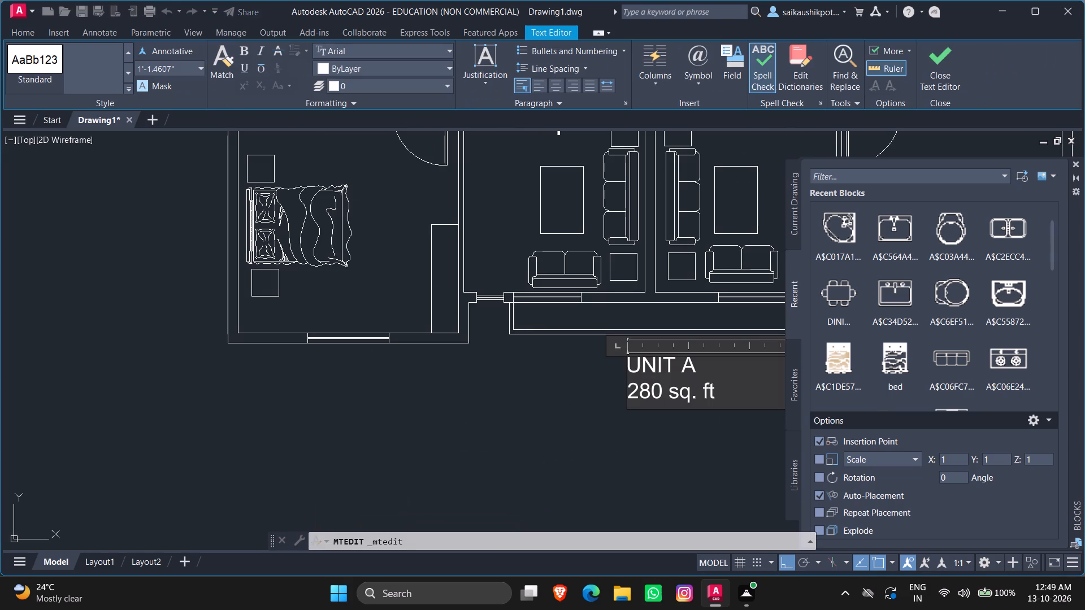
key("ctrl+a")
key("BackSpace")
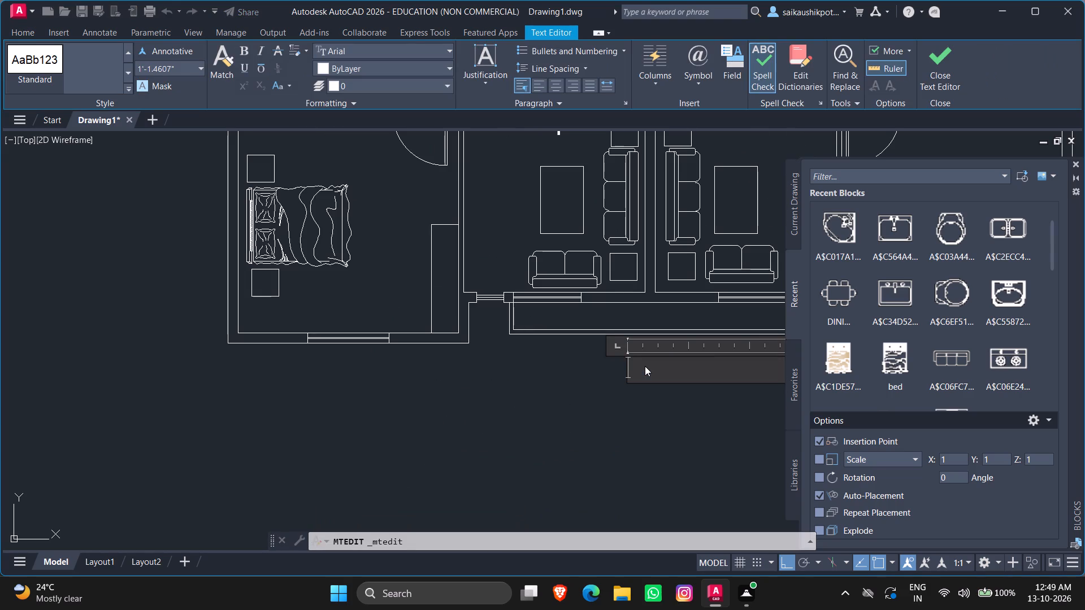
type("scale")
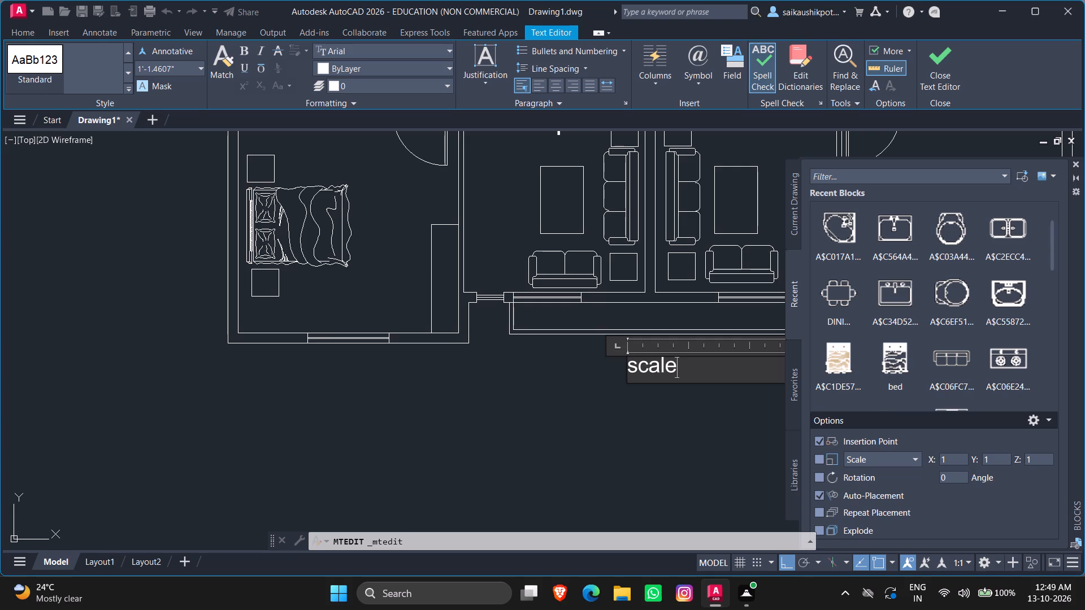
left_click_drag(680, 367, 573, 372)
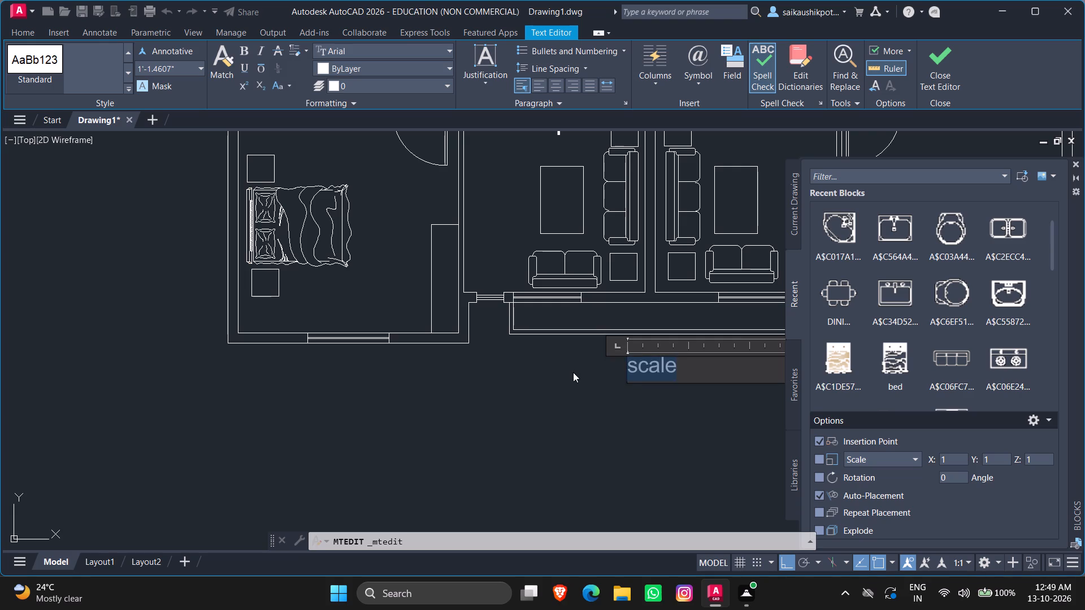
key("BackSpace")
type("SCAL;")
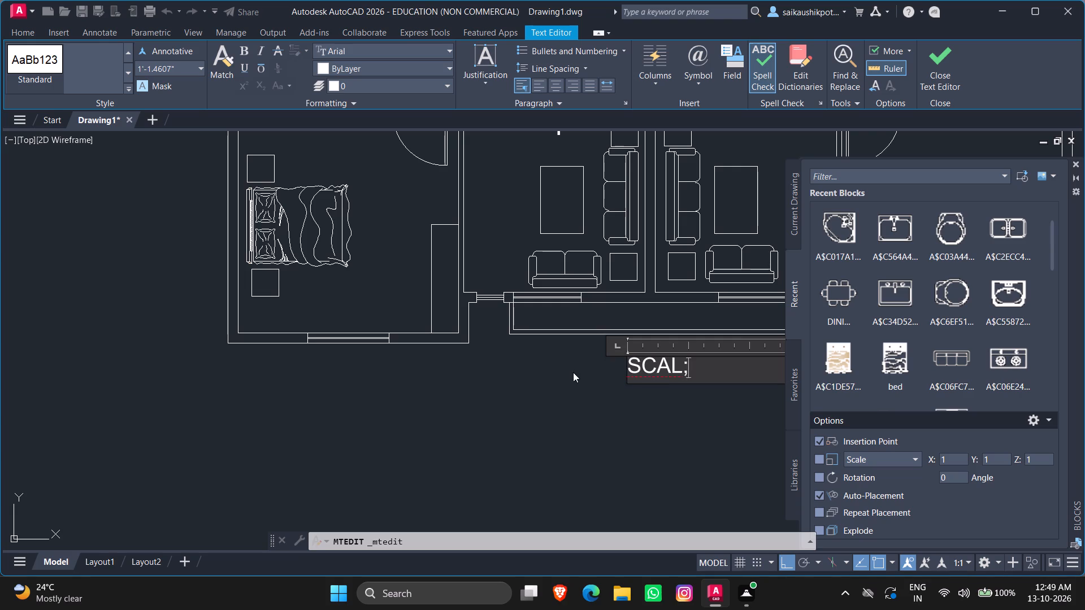
key("BackSpace")
key("e")
key("Escape")
key("Return")
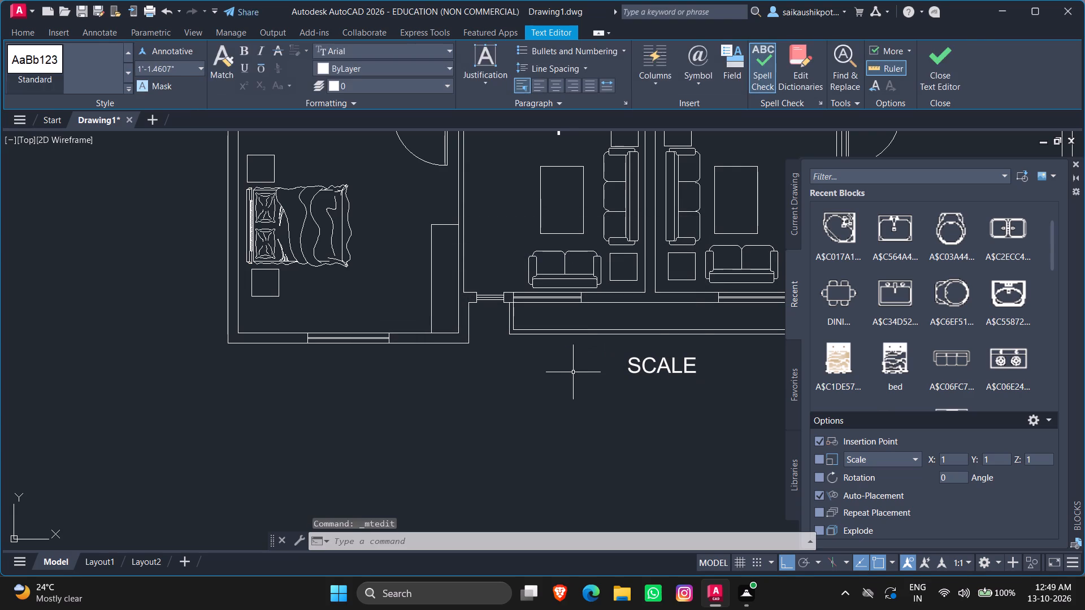
Move the "SCALE" label straight up about 3'-6" so it sits inside the double-line projection.
scroll(613, 359, "down", 1)
scroll(633, 347, "up", 2)
left_click_drag(657, 392, 630, 392)
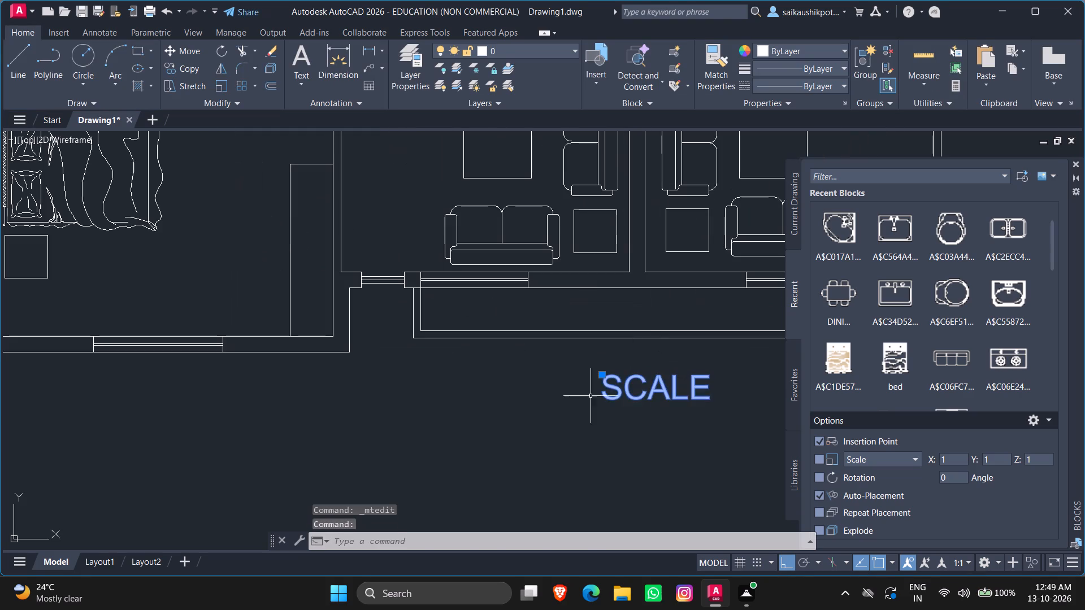
left_click(557, 404)
left_click(629, 382)
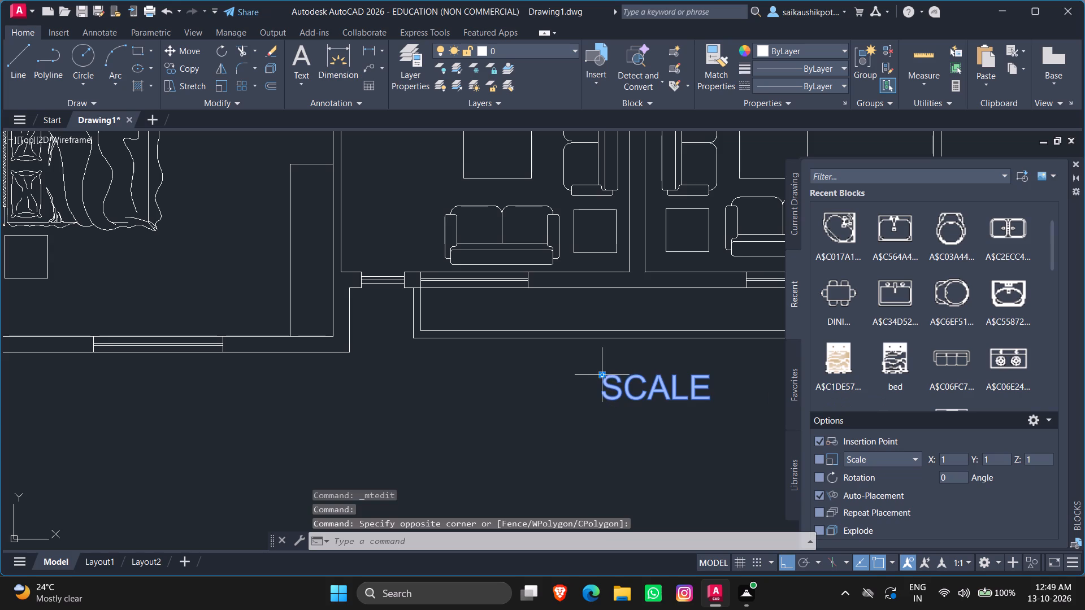
left_click_drag(602, 374, 599, 366)
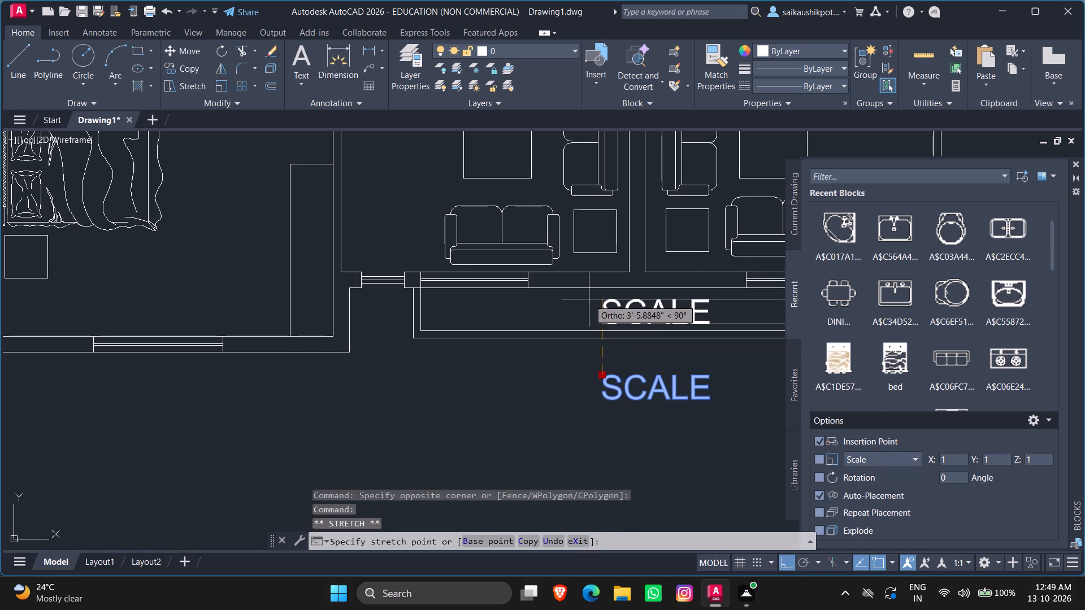
left_click(589, 299)
scroll(580, 317, "down", 1)
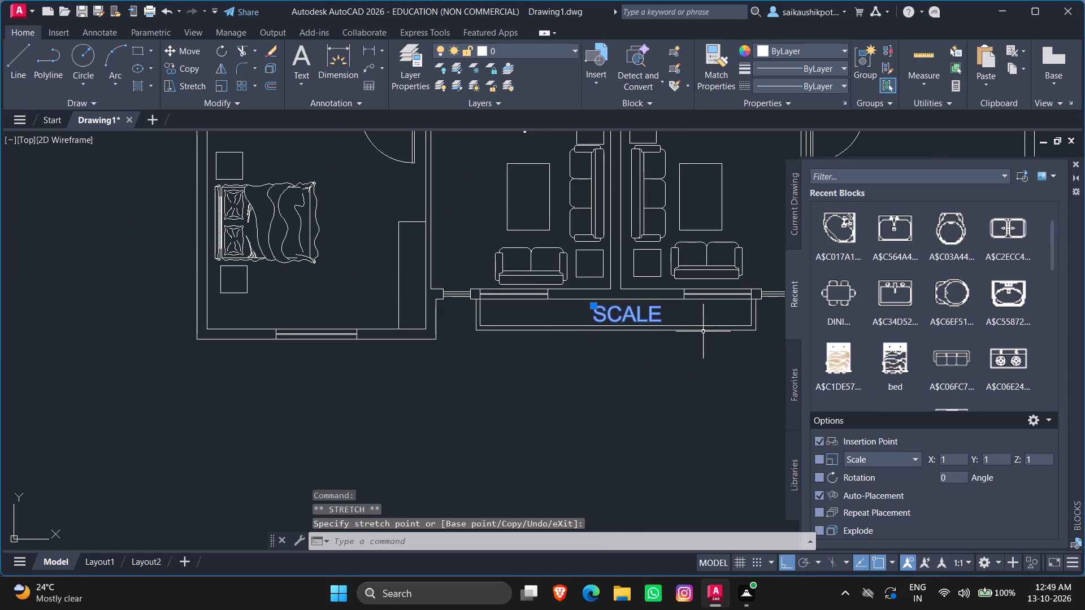
Change the label inside the projection to read "SHAFT".
double_click(621, 308)
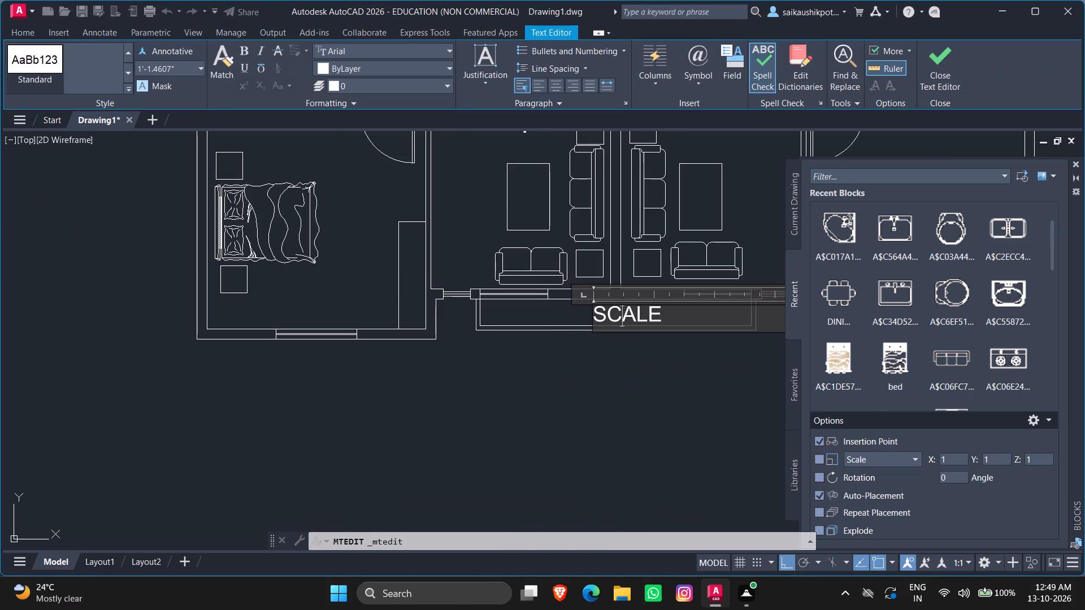
key("BackSpace")
key("h")
key("Right")
key("Right")
key("Right")
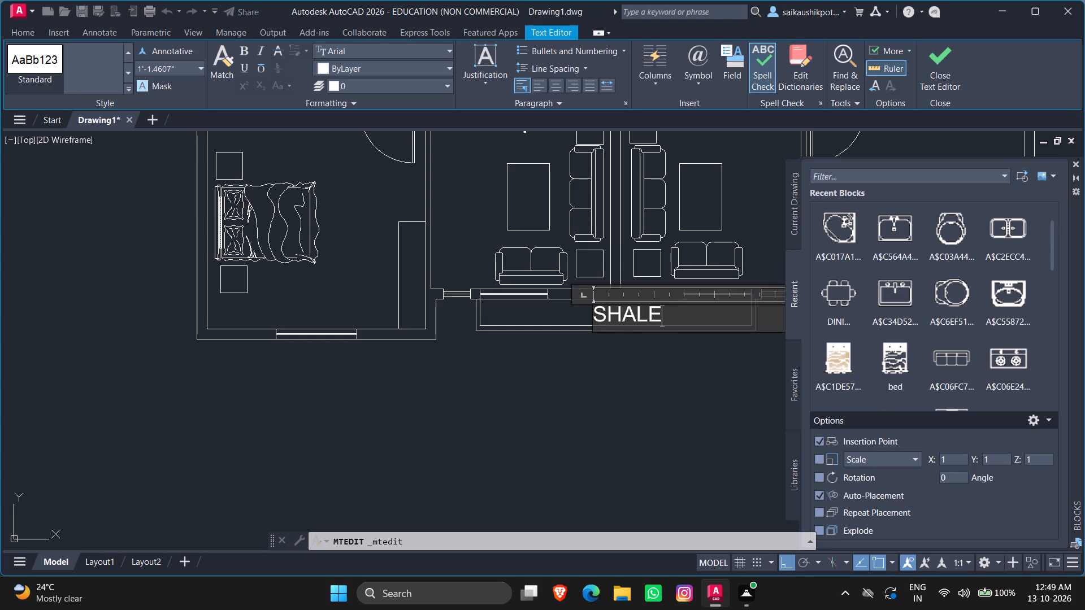
key("BackSpace")
key("BackSpace")
type("FT")
key("Escape")
key("Return")
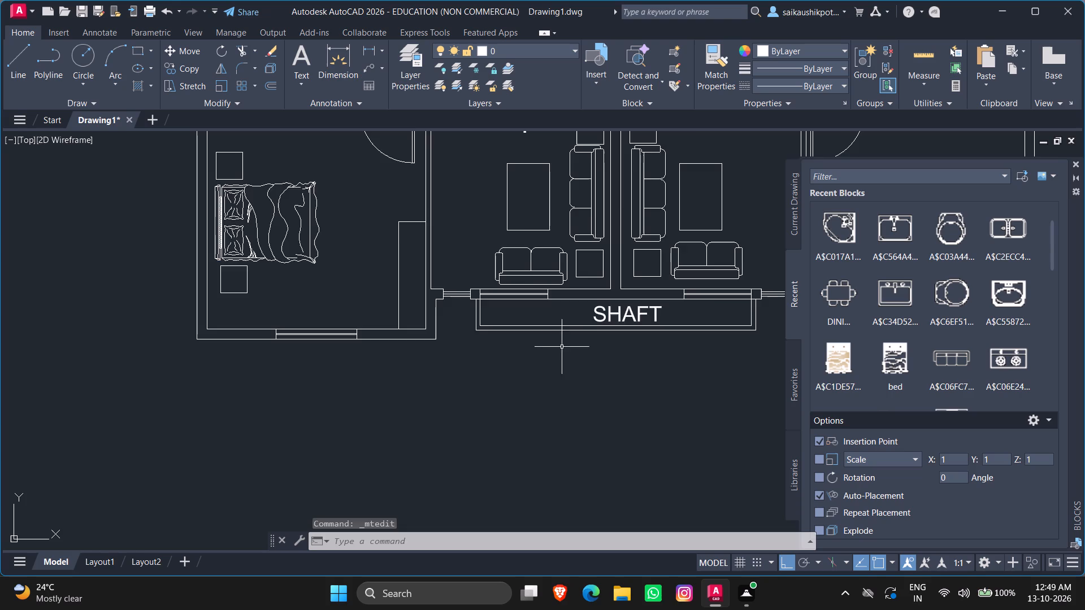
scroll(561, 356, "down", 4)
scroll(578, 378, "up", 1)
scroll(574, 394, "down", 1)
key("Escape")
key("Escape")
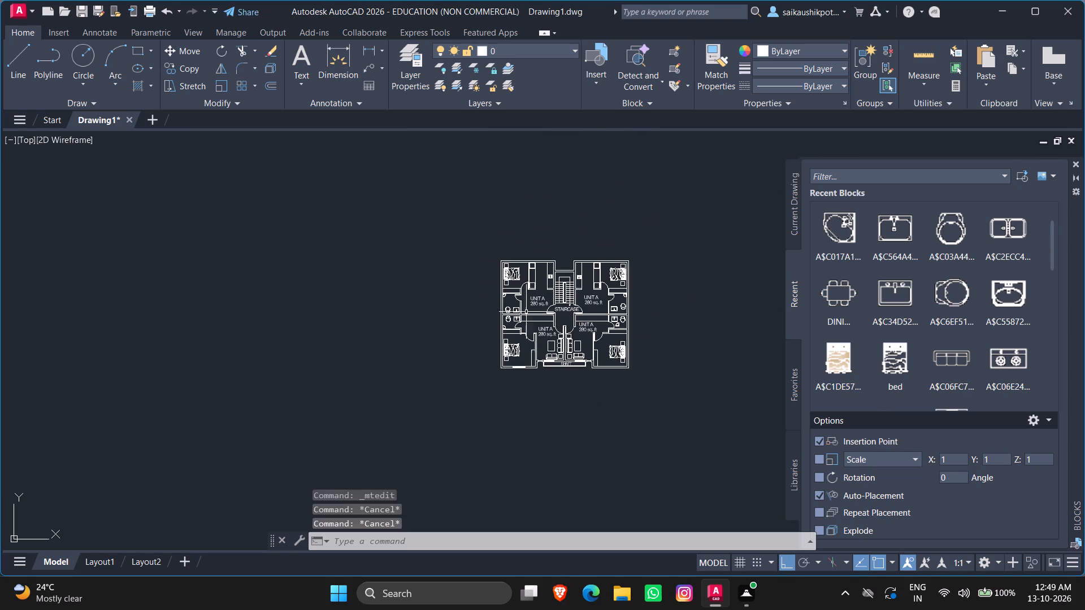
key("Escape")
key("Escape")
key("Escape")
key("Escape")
Draw a line across the south exterior wall of the southeast bedroom, from the midpoint of its inner face to the outer face.
scroll(520, 364, "up", 2)
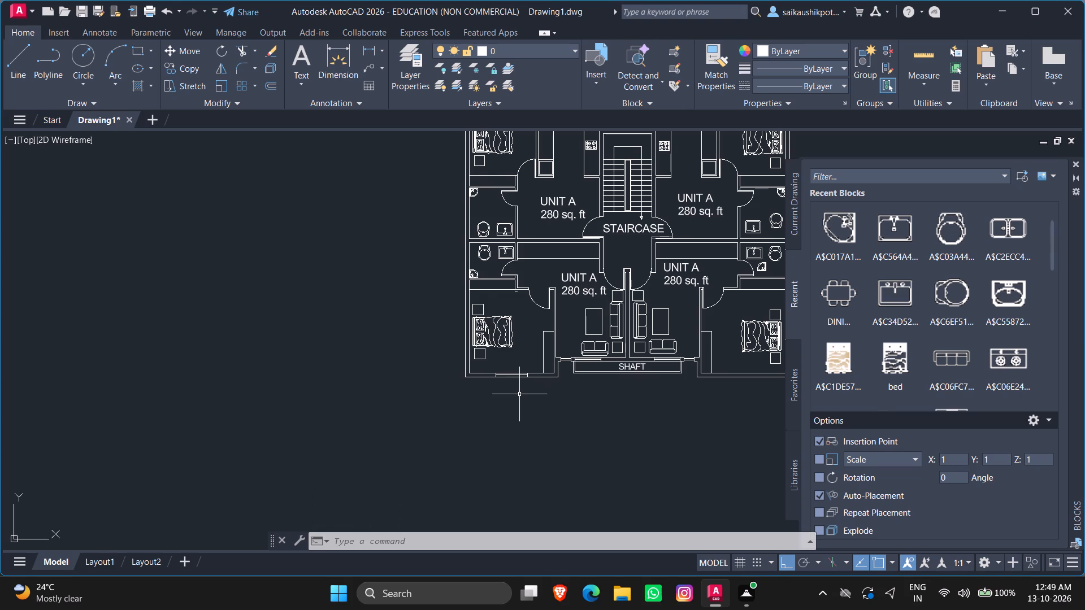
scroll(652, 398, "down", 3)
scroll(653, 380, "up", 3)
scroll(548, 435, "up", 1)
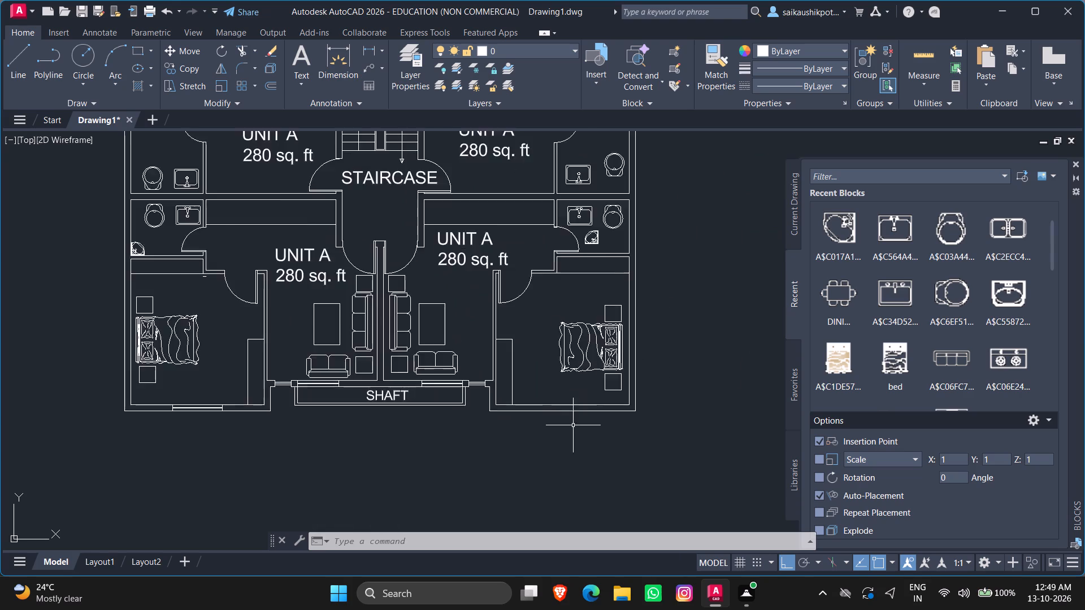
scroll(579, 424, "up", 1)
key("l")
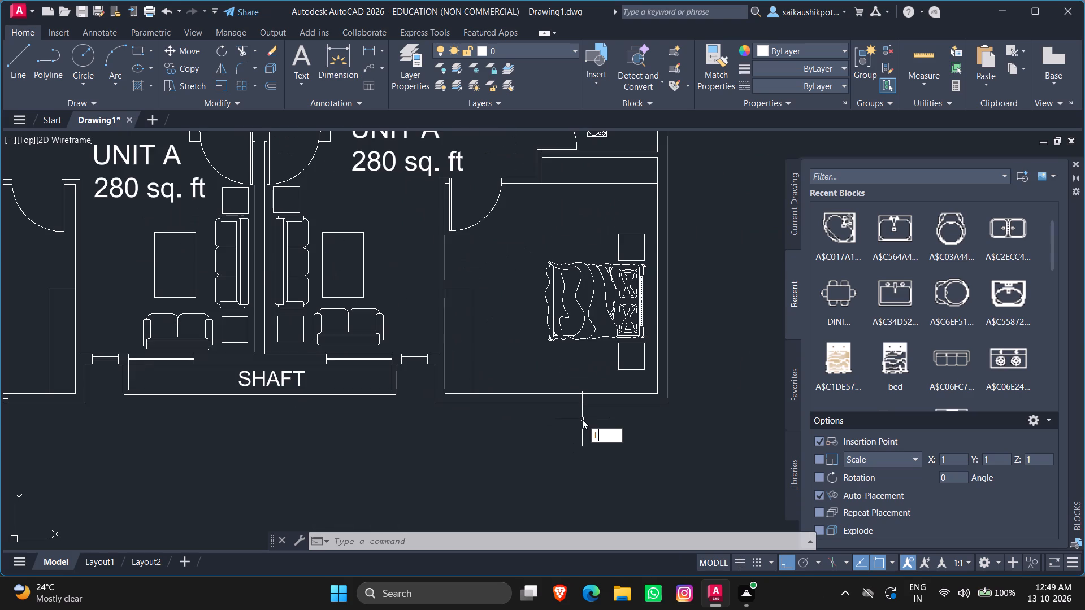
key("Return")
scroll(579, 405, "up", 2)
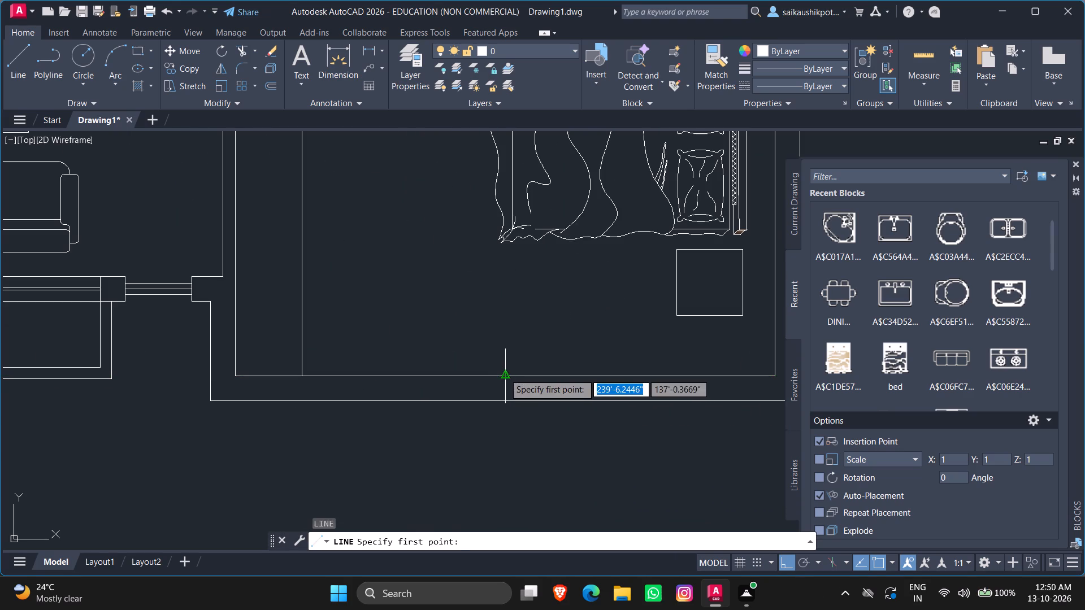
left_click(504, 373)
left_click(513, 398)
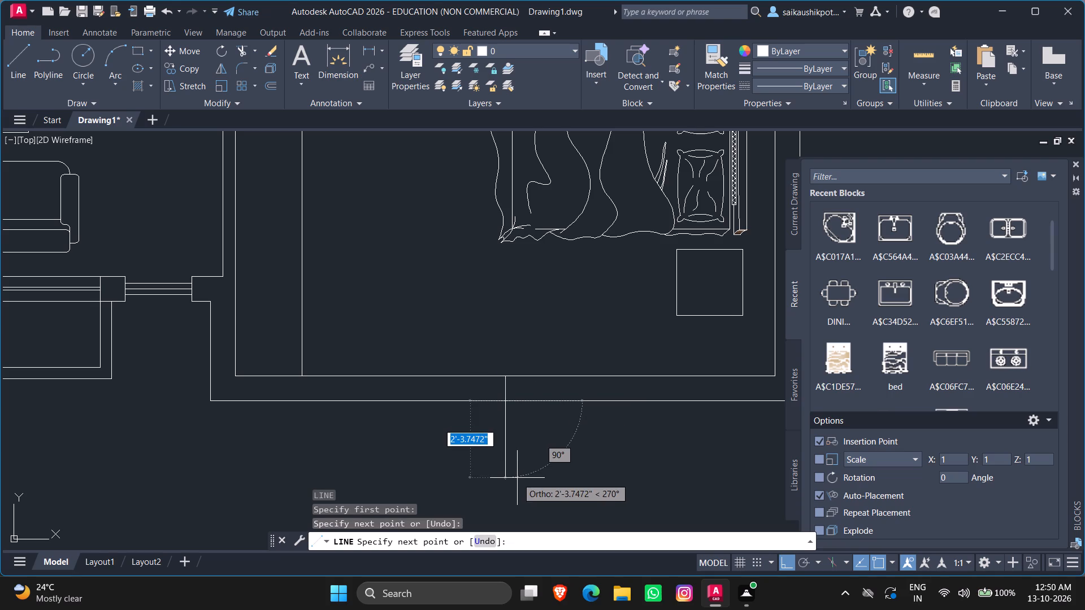
key("Escape")
key("Escape")
Offset the line across the southeast bedroom's south wall 3' to both sides to mark the window jambs.
key("o")
key("Return")
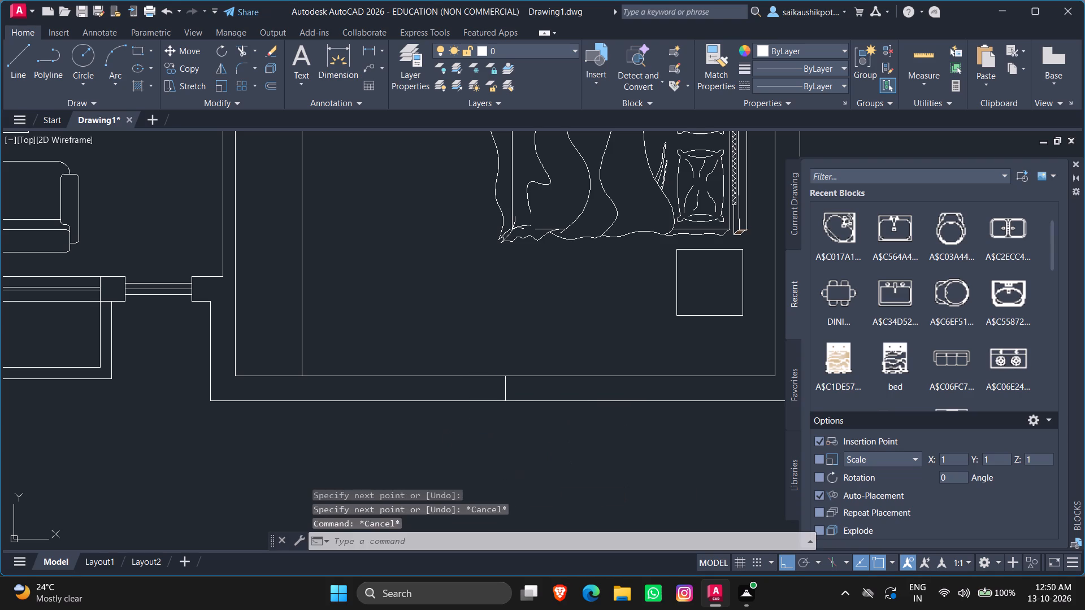
type("3'")
key("Return")
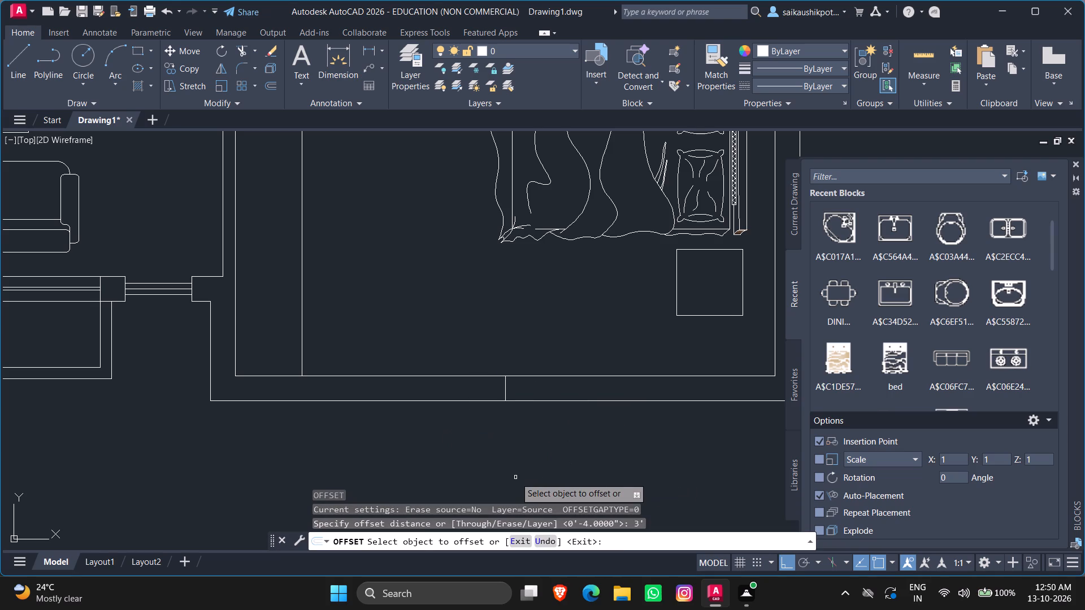
left_click(504, 391)
left_click(429, 411)
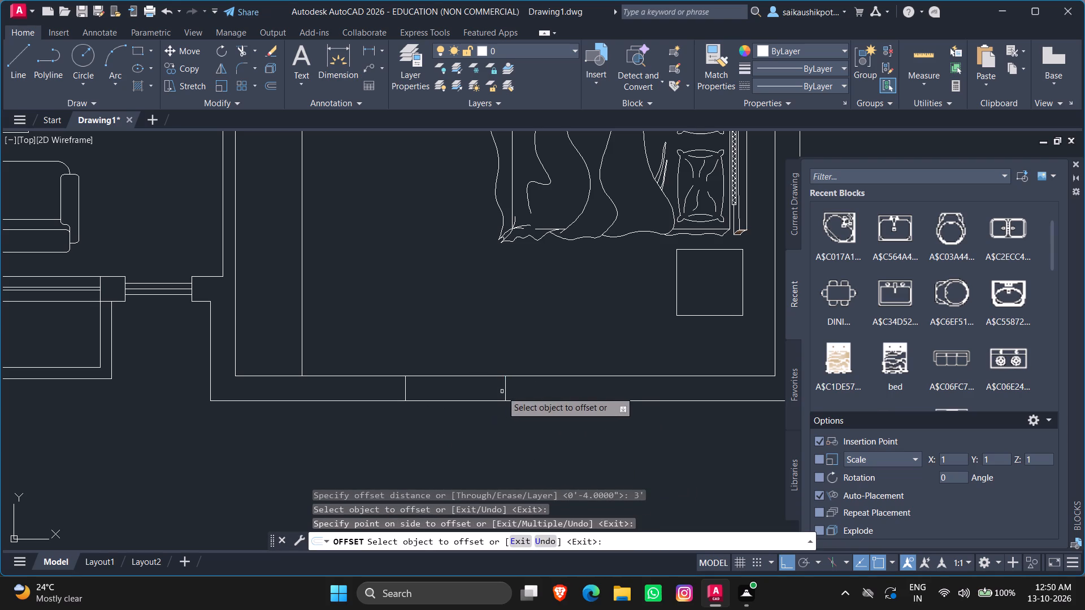
left_click(505, 391)
left_click(653, 432)
key("Escape")
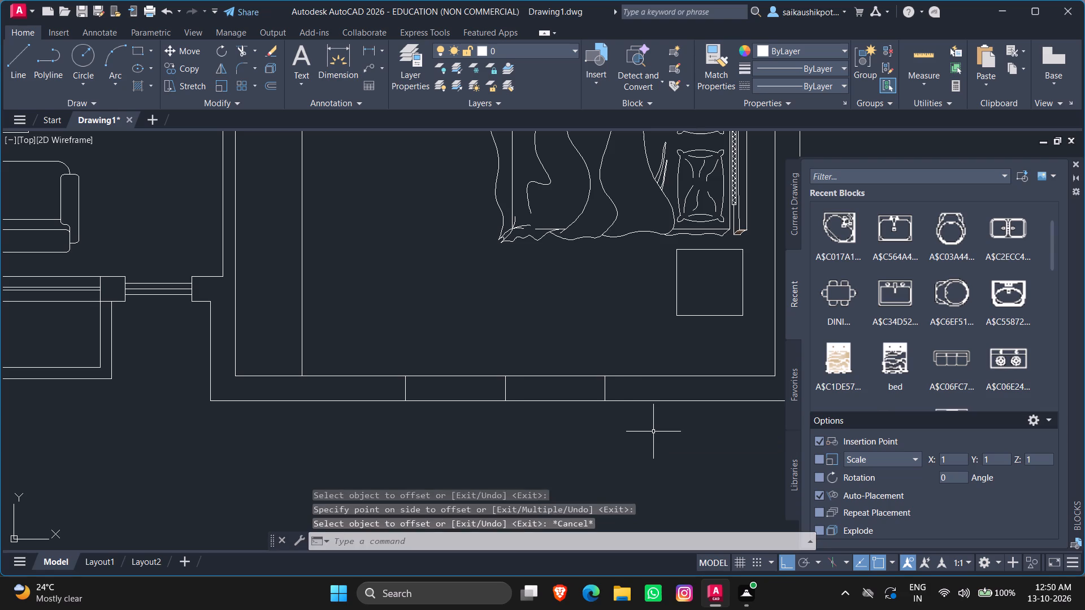
key("Escape")
Trim away the middle line between the two new bedroom window jambs.
type("TR")
key("Return")
key("Return")
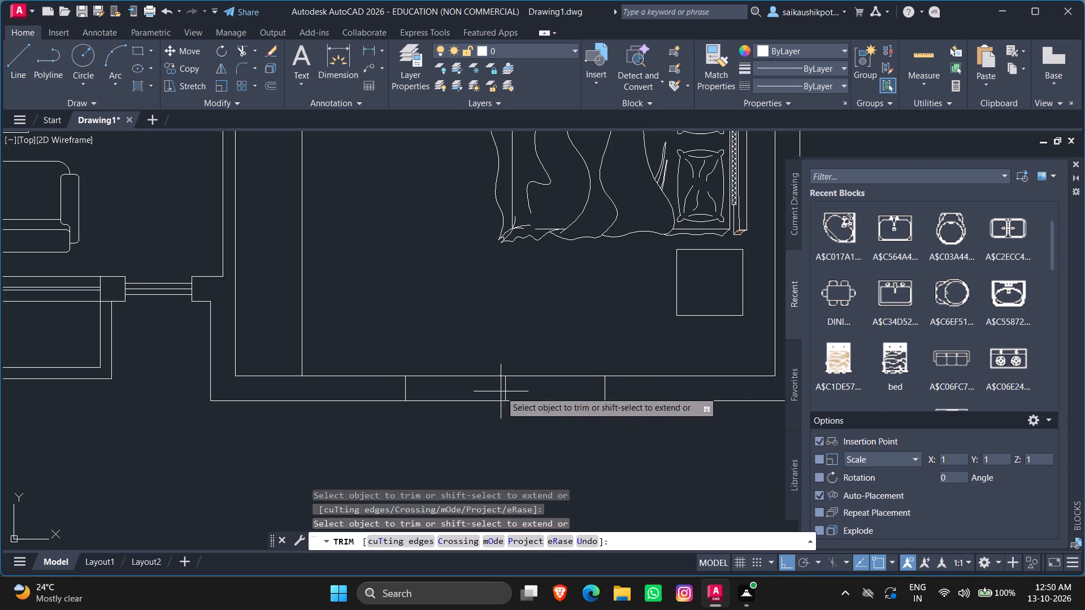
left_click(501, 391)
left_click(533, 382)
key("Escape")
key("Escape")
key("Escape")
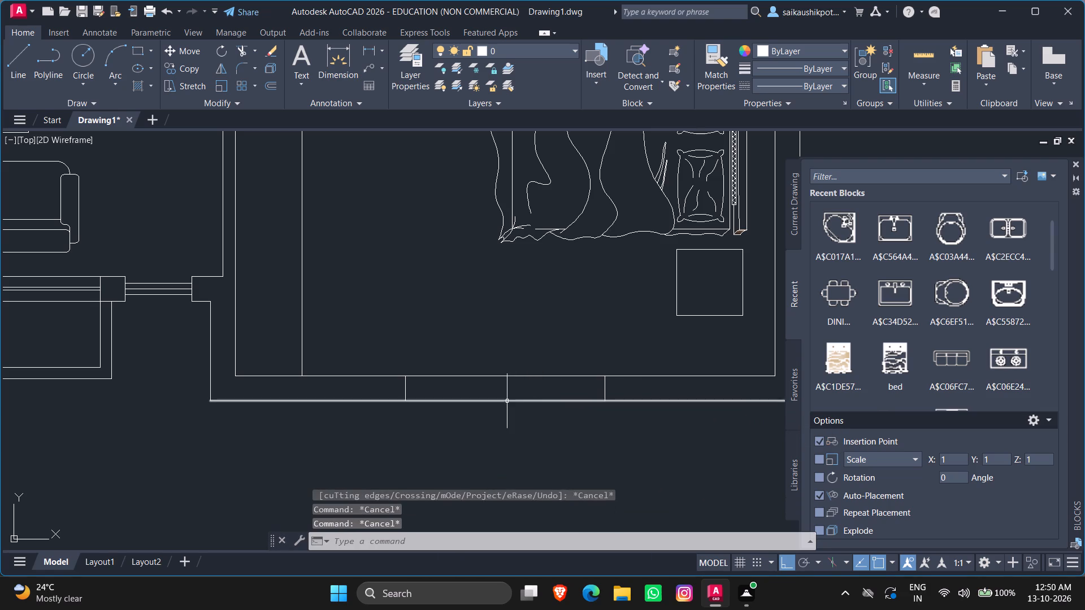
Draw a line joining the midpoints of the two jambs along the centre of the southeast bedroom's window opening.
key("l")
key("Return")
left_click(406, 390)
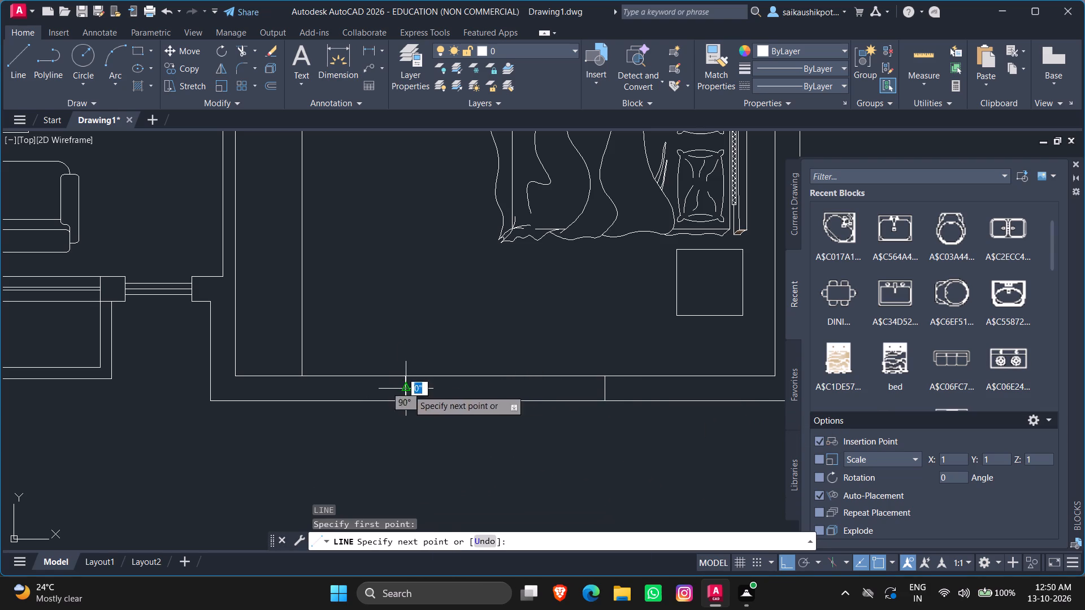
left_click(607, 389)
key("Escape")
key("Escape")
key("Escape")
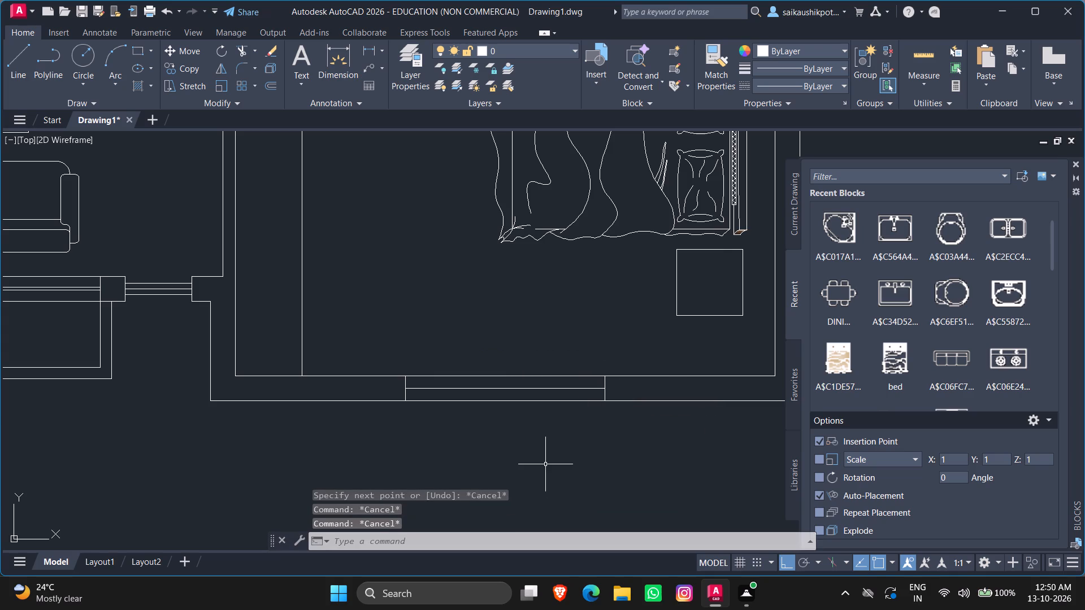
Offset the bedroom window's centre line 0.5" to both sides to form the glass lines.
key("o")
key("Return")
key("0")
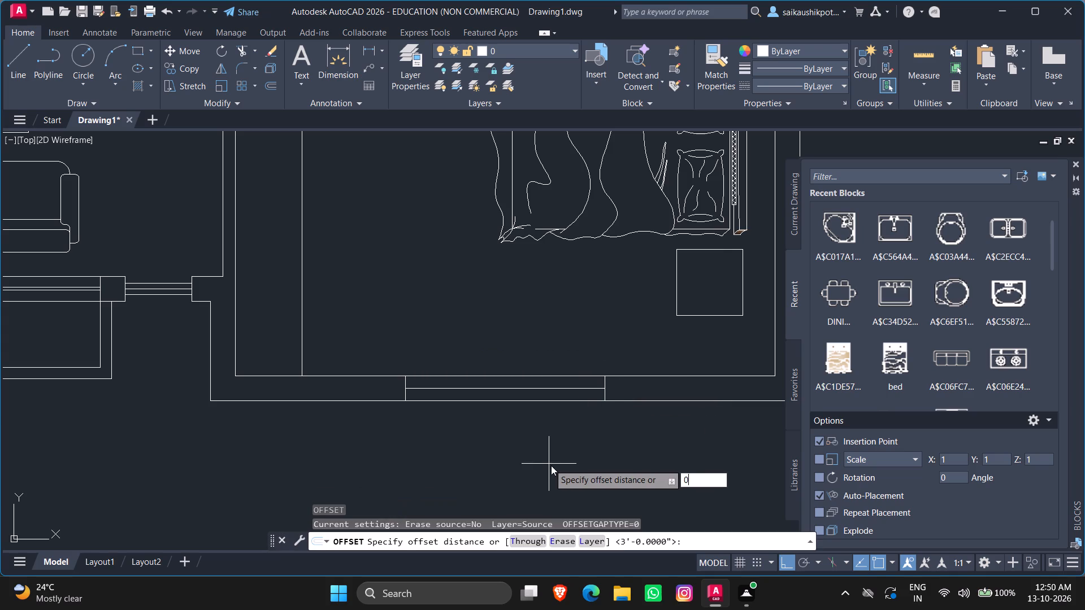
type(".5")
key("shift+quotedbl")
key("Return")
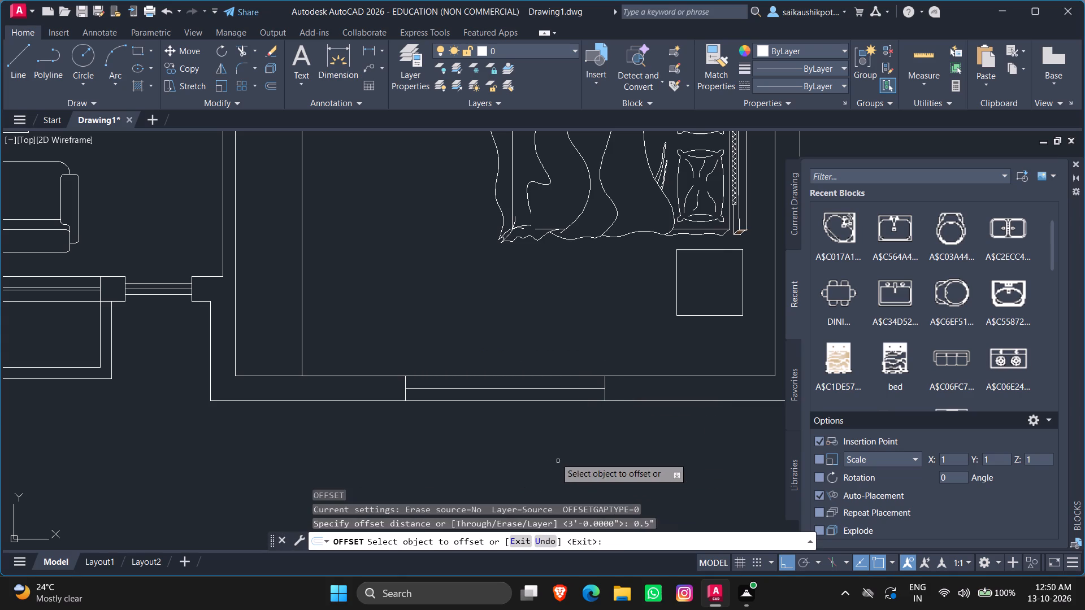
left_click(532, 388)
left_click(536, 364)
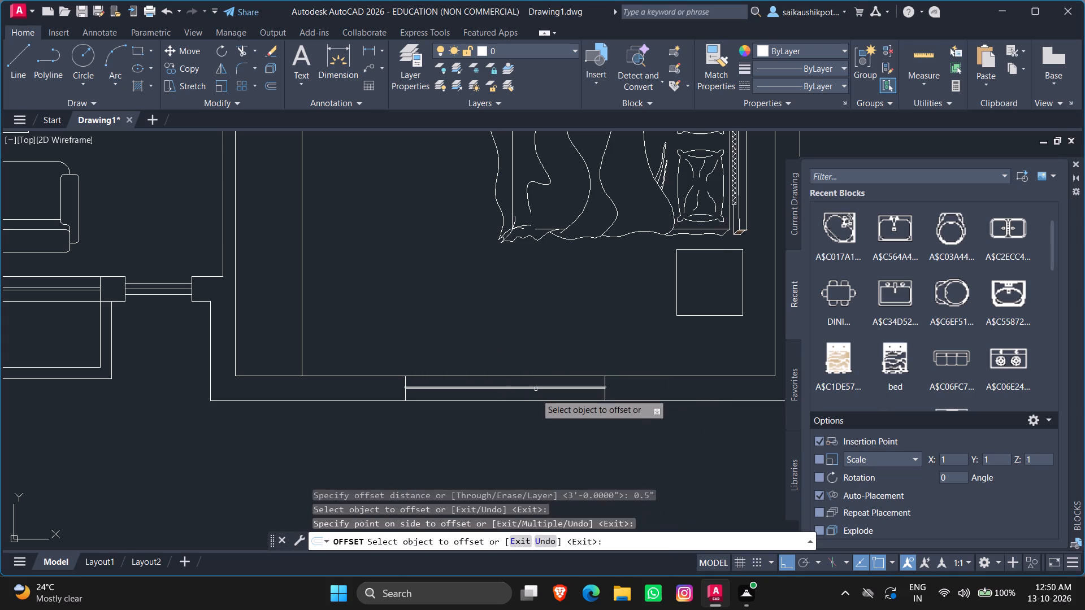
scroll(536, 397, "up", 2)
left_click(527, 376)
left_click(531, 397)
key("Escape")
key("Escape")
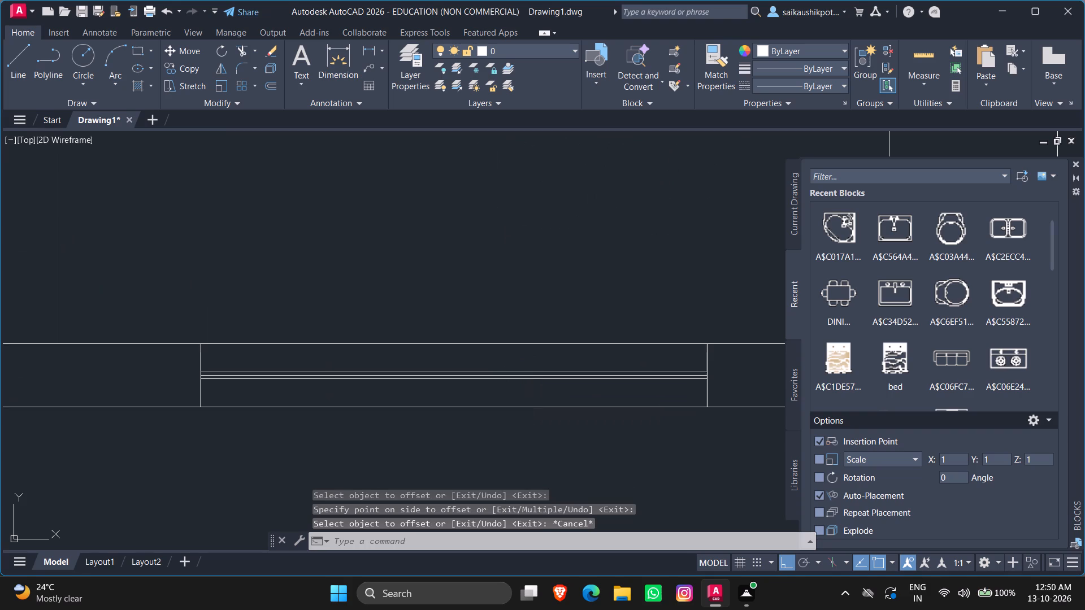
Delete the original centre line between the two offset glass lines of the bedroom window.
scroll(531, 386, "up", 2)
left_click(522, 362)
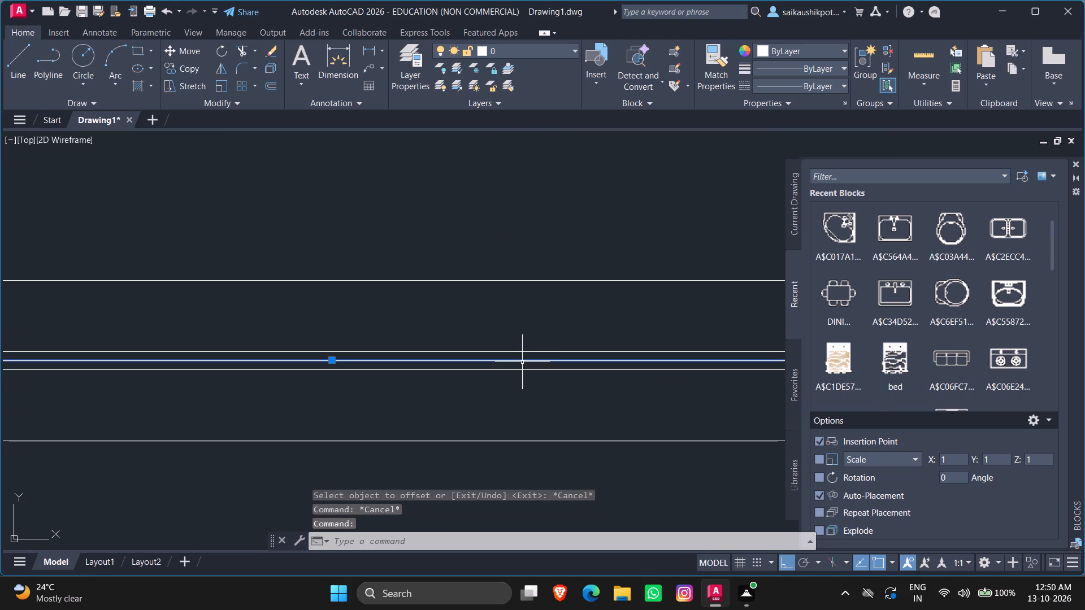
key("Delete")
Draw a line across the east exterior wall of the southeast unit's bathroom, starting at the midpoint of the wall's inner face.
scroll(488, 405, "down", 3)
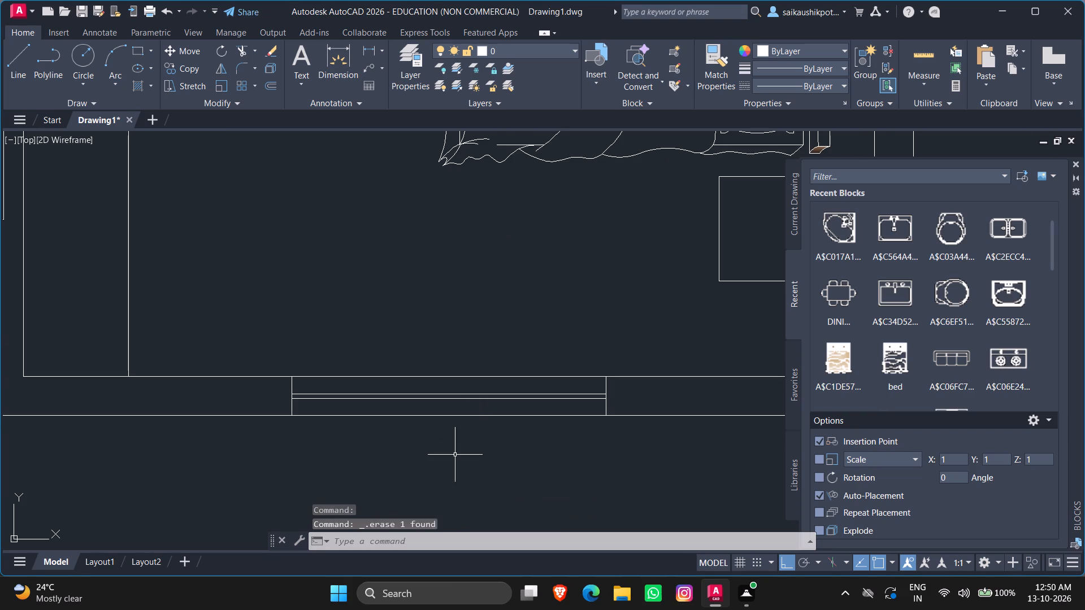
scroll(446, 471, "down", 3)
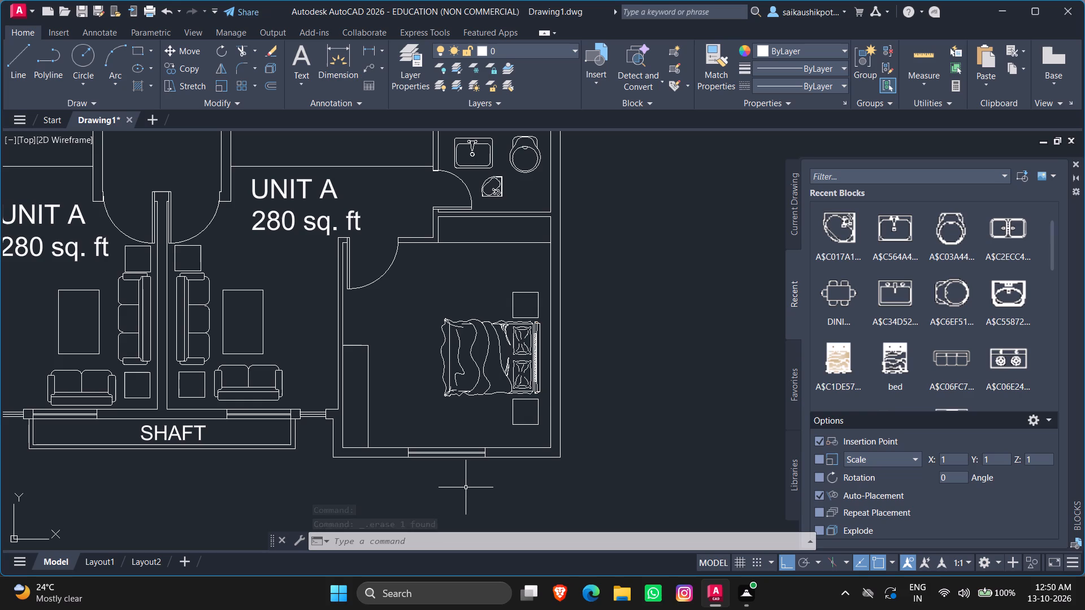
scroll(531, 329, "down", 3)
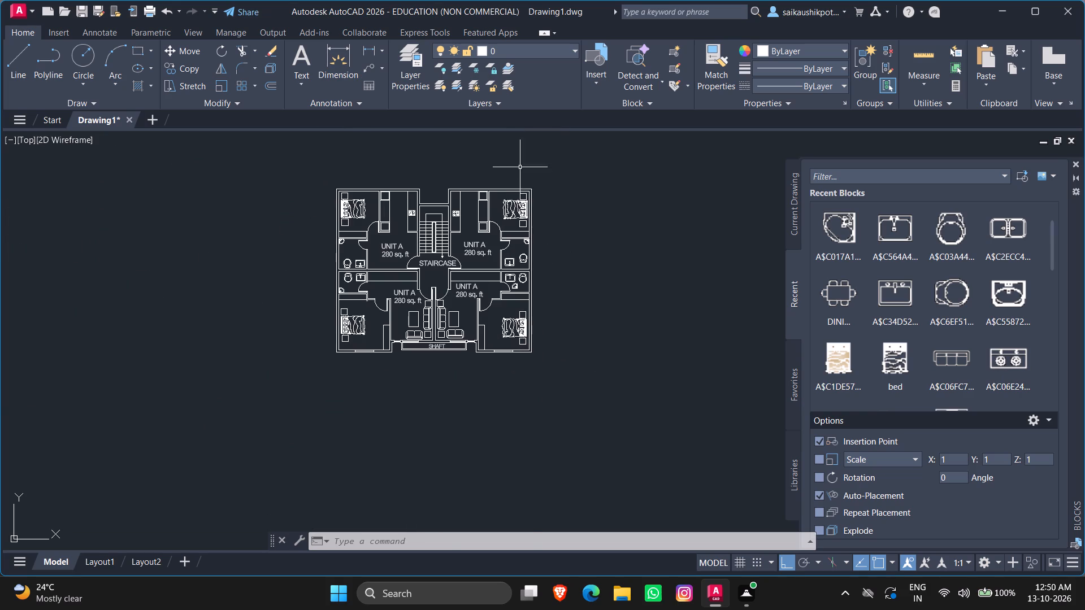
scroll(526, 285, "up", 7)
key("Escape")
key("Escape")
key("Escape")
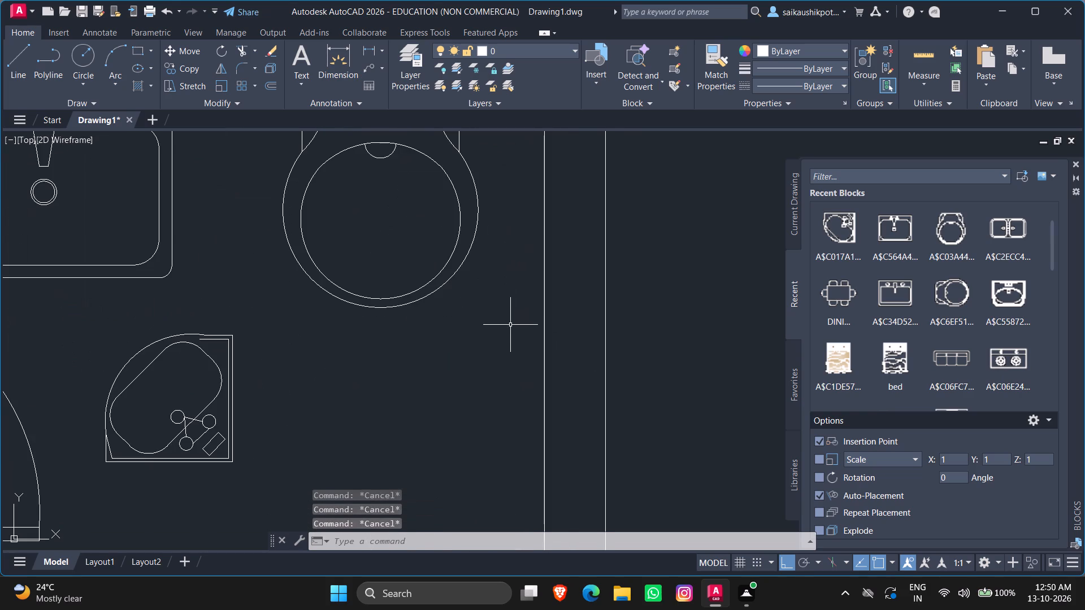
key("l")
key("Return")
scroll(526, 326, "down", 3)
scroll(520, 345, "up", 1)
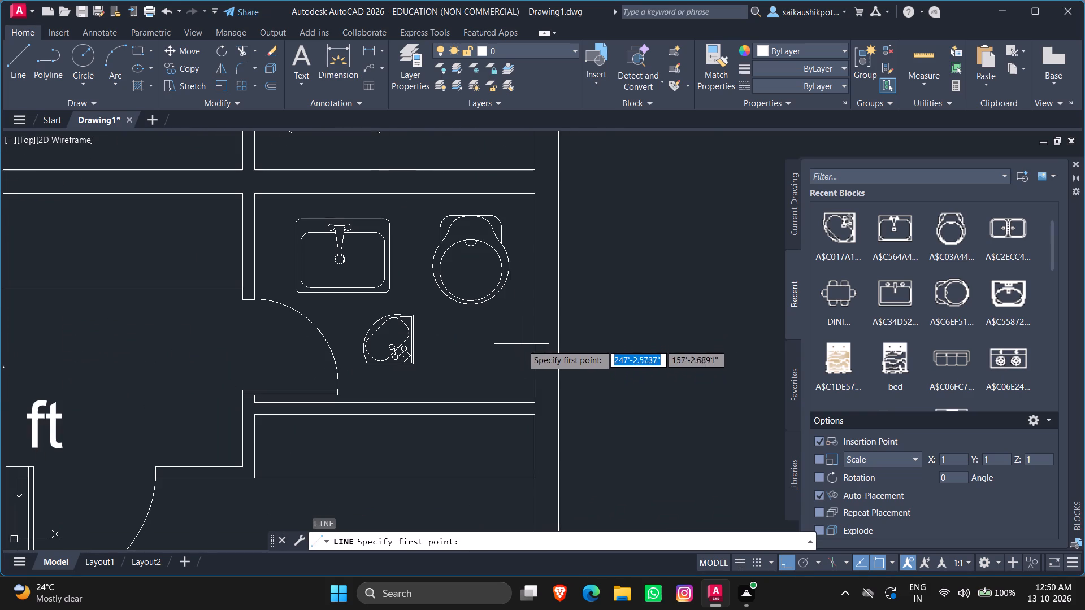
left_click(536, 299)
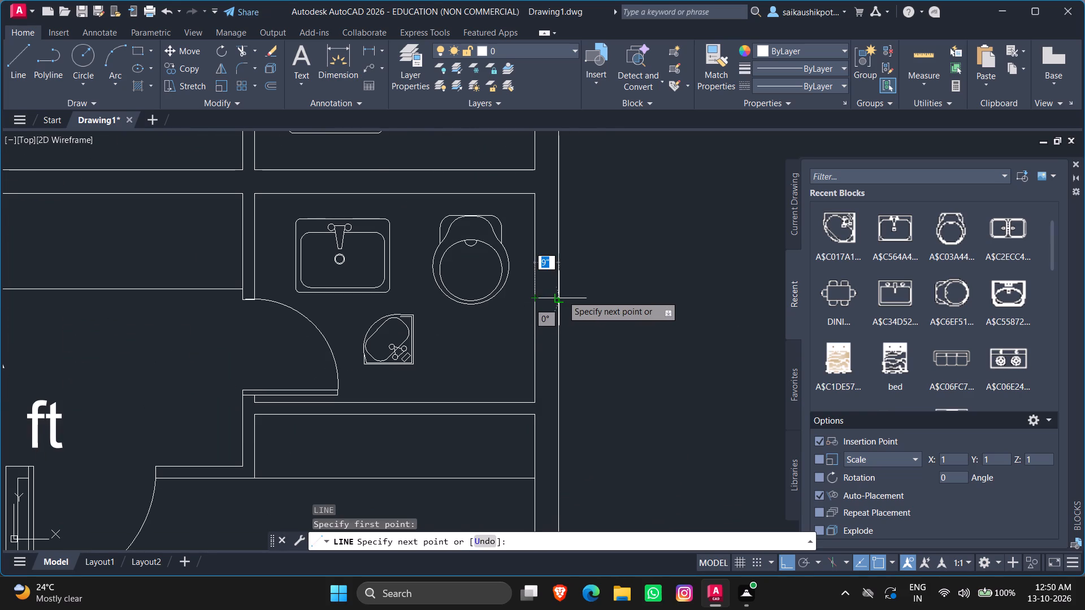
left_click(562, 295)
key("Escape")
key("Escape")
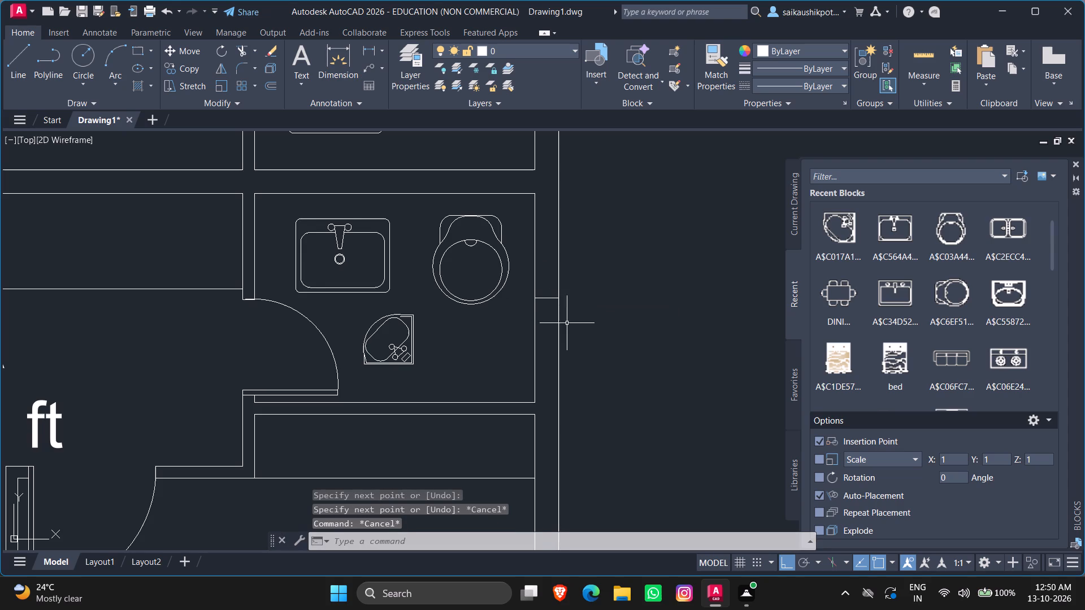
Offset the line across the bathroom's exterior wall 1.5' to both sides to mark the window jambs.
key("o")
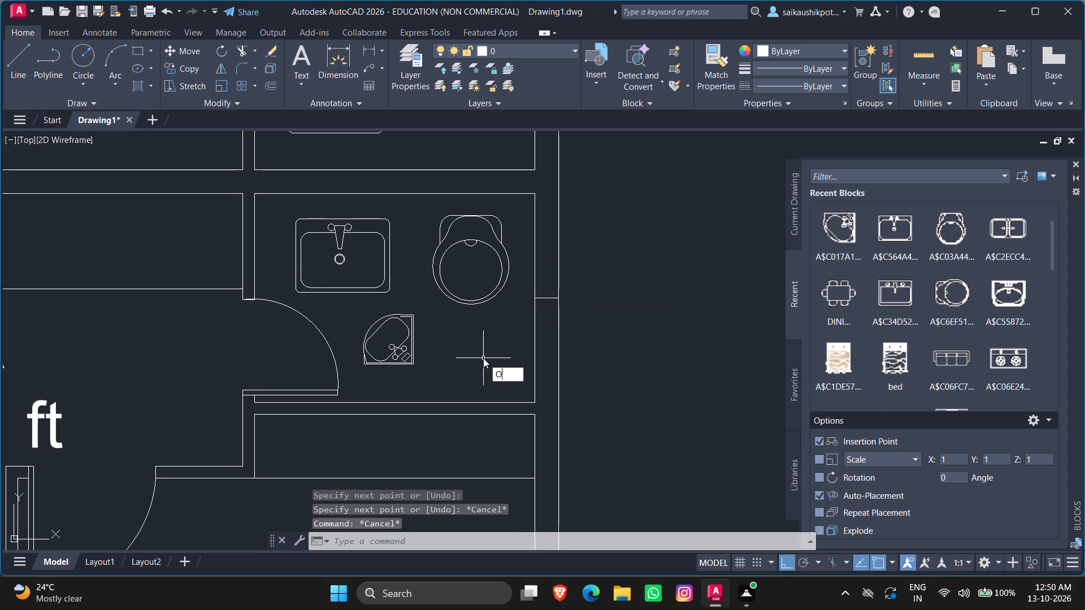
key("Return")
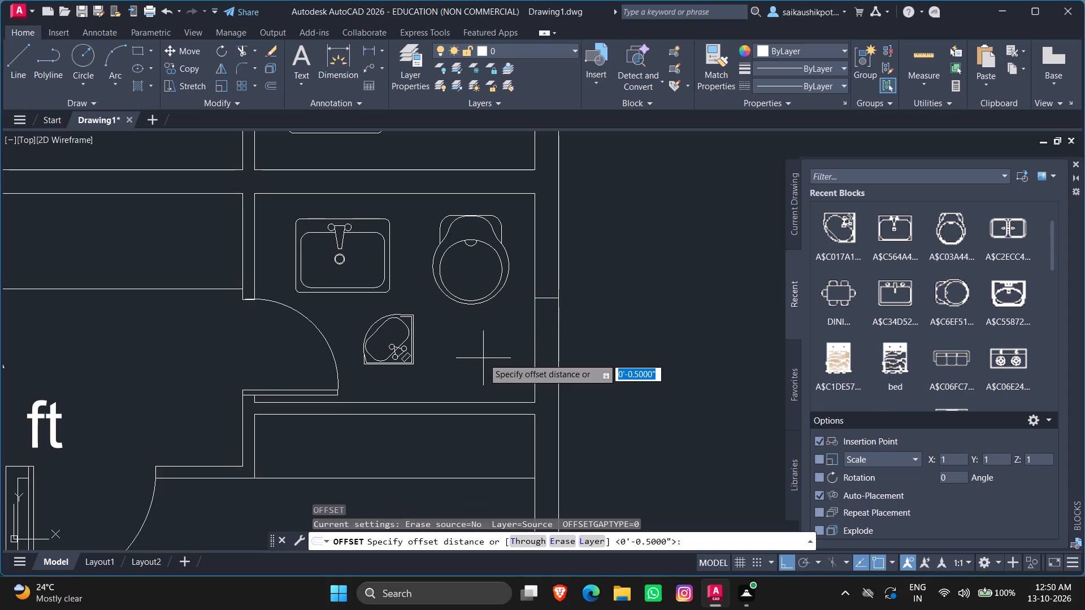
key("2")
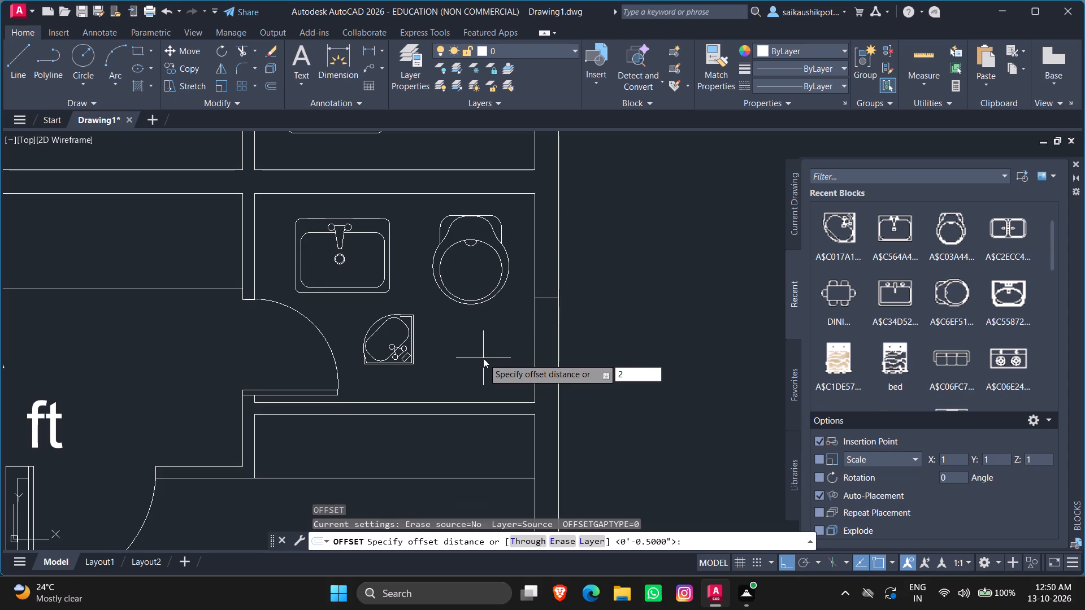
key("BackSpace")
type("1.5'")
key("Return")
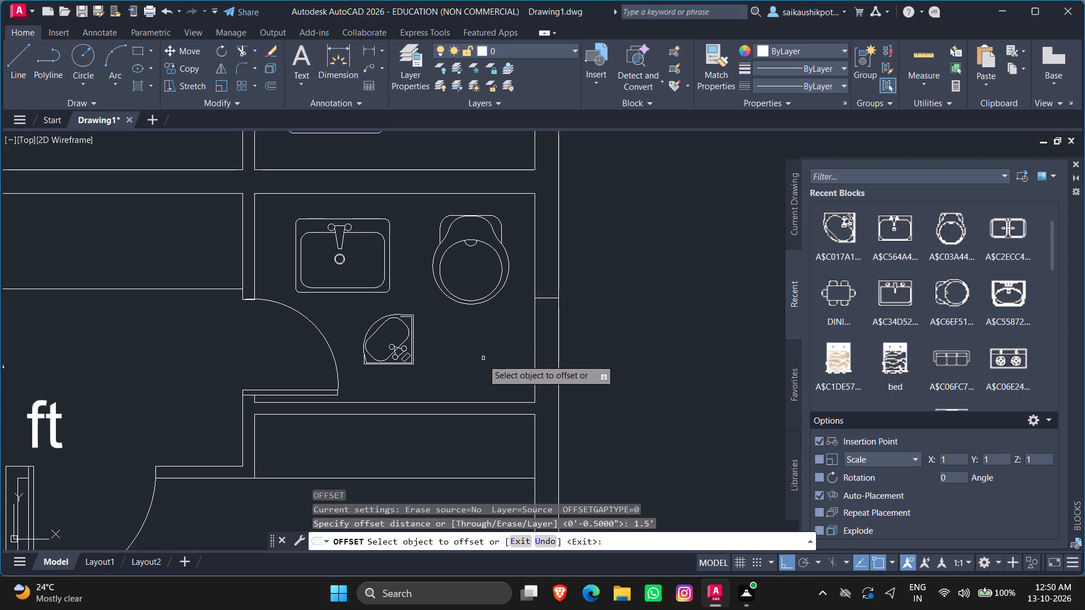
left_click(548, 299)
left_click(567, 259)
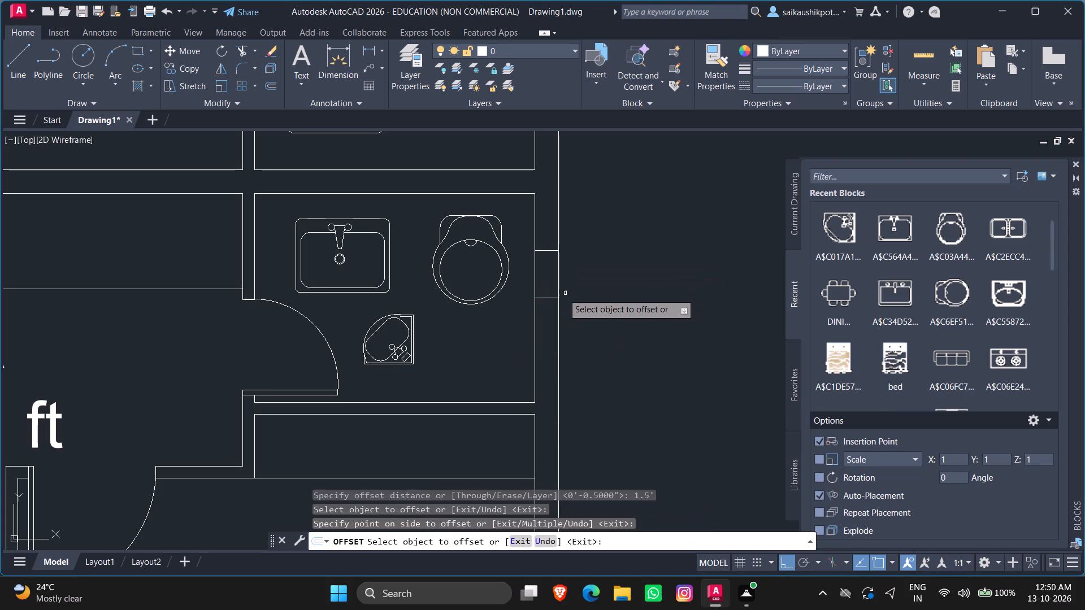
left_click(551, 297)
left_click(550, 339)
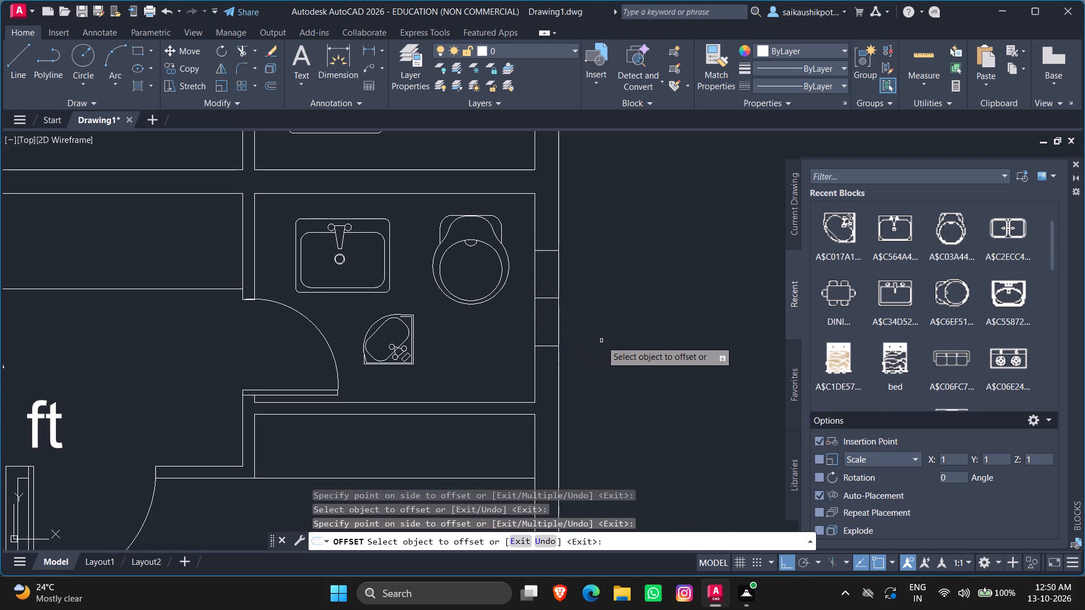
key("Escape")
key("Escape")
Trim away the middle line between the two bathroom window jambs.
type("TR")
key("Return")
key("Return")
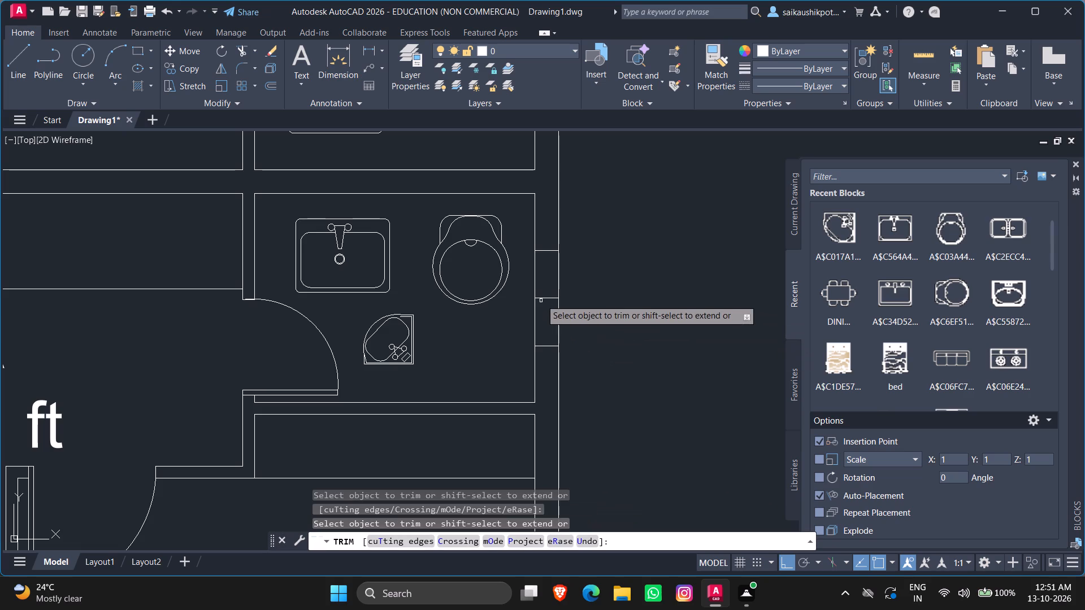
left_click(541, 299)
key("Escape")
key("Escape")
key("Escape")
Draw a line joining the midpoints of the two jambs along the centre of the bathroom window opening.
key("l")
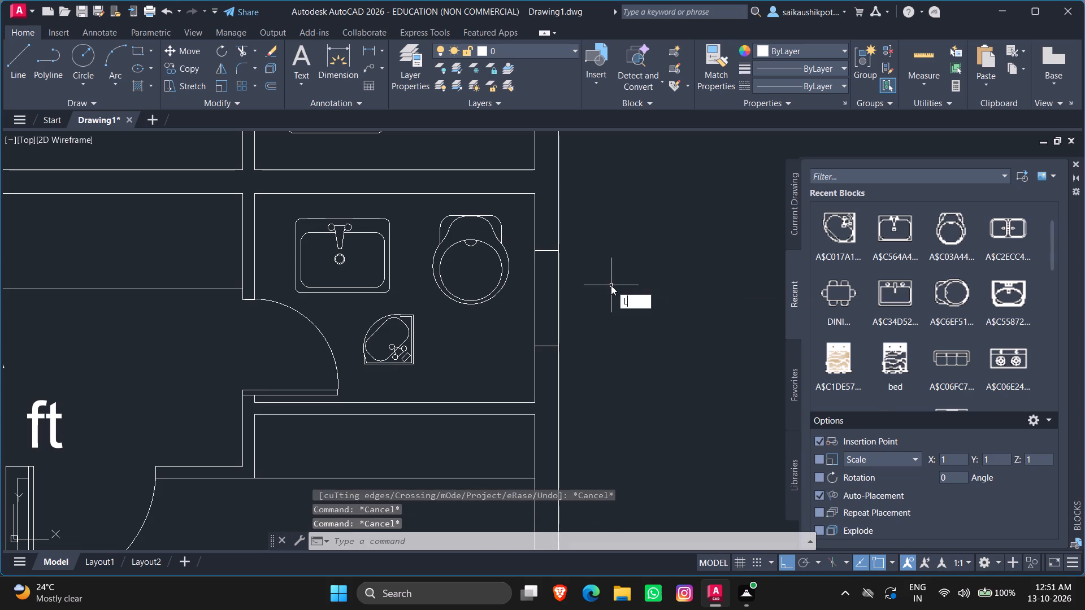
key("Return")
left_click(548, 251)
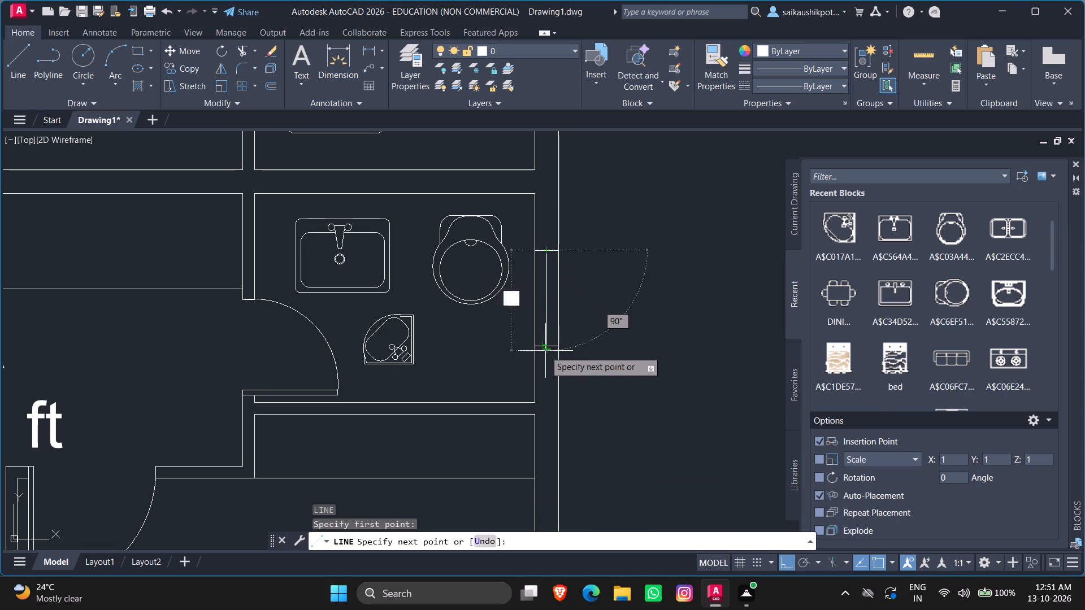
left_click(545, 348)
key("Escape")
key("Escape")
Offset the centre line of the southeast bathroom's window opening 0.5" to both sides to form the glass pane.
key("o")
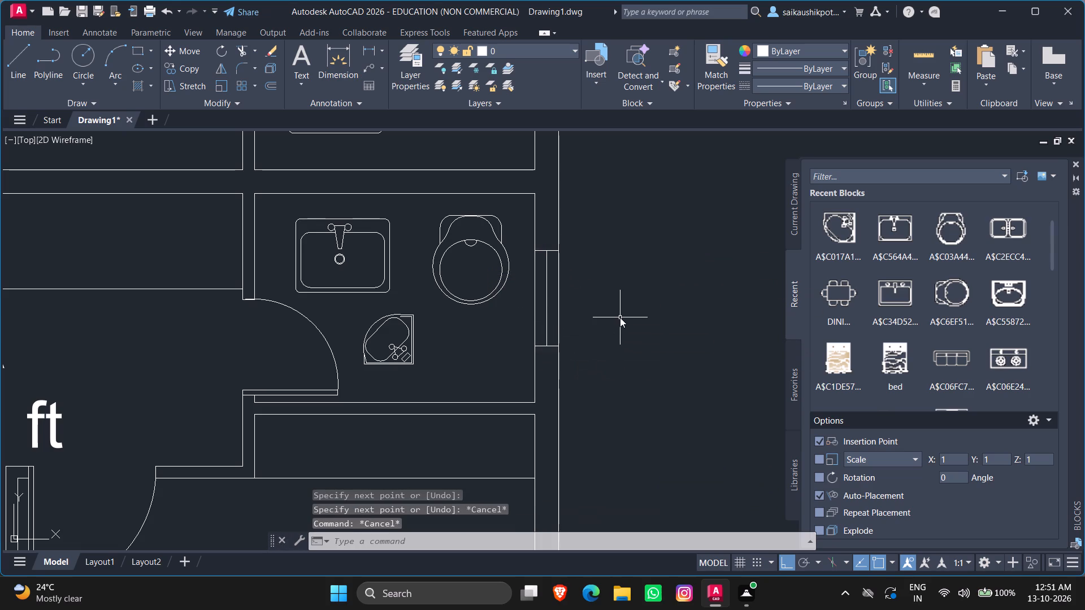
key("Return")
type("0.5")
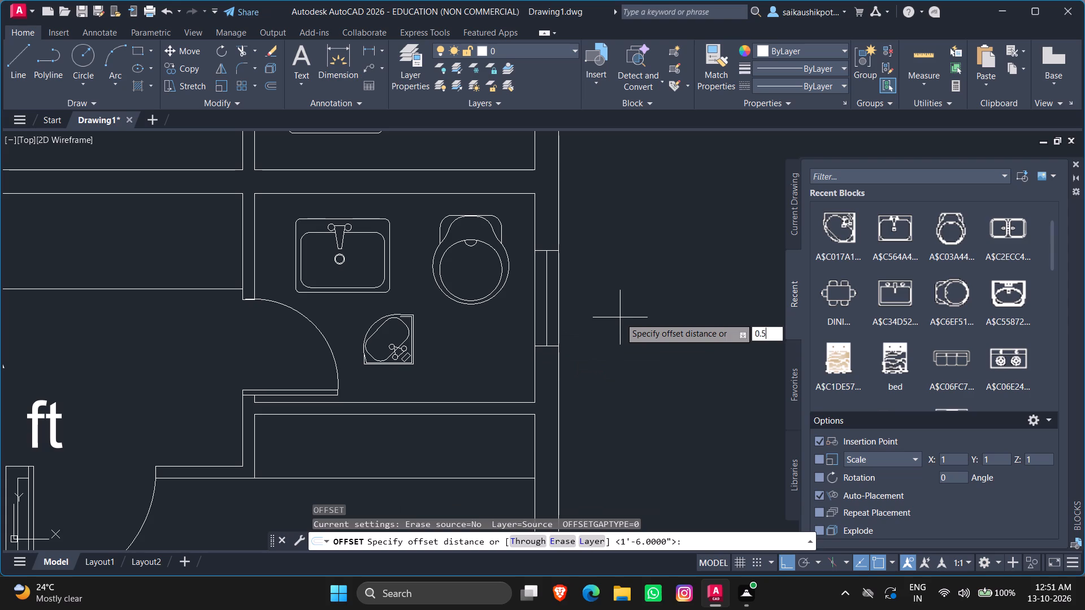
key("shift+quotedbl")
key("Return")
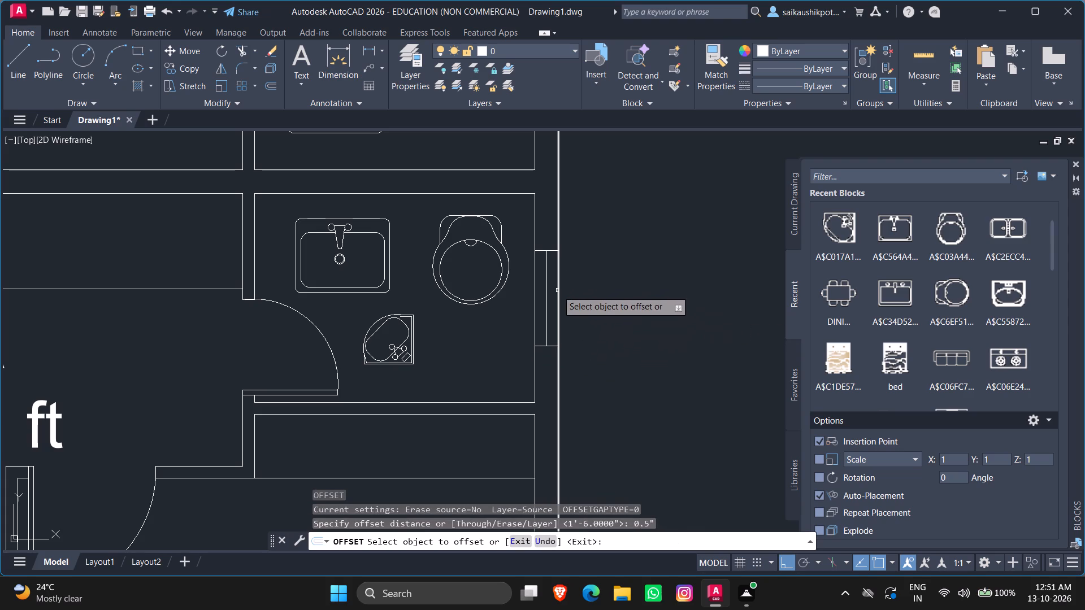
left_click(548, 290)
left_click(693, 324)
scroll(548, 326, "up", 3)
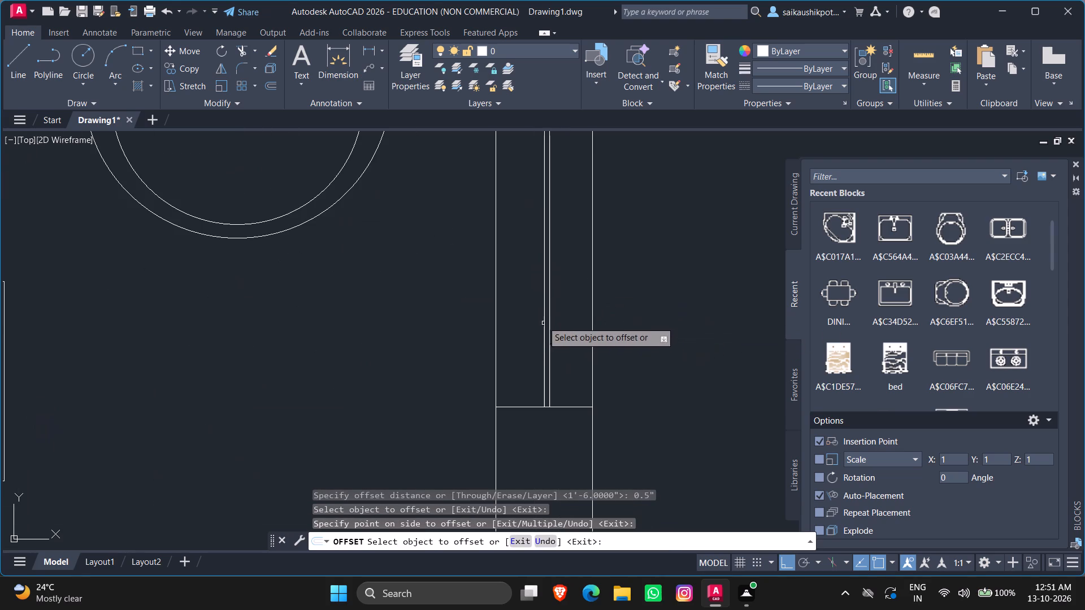
left_click(544, 319)
left_click(489, 342)
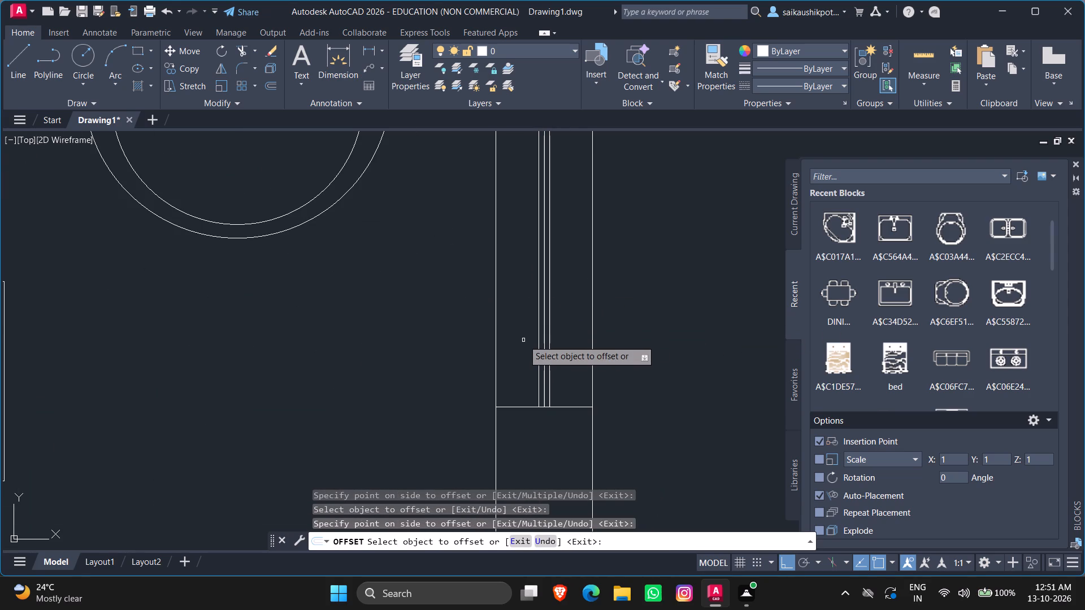
key("Escape")
key("Escape")
key("Escape")
Delete the original centre line between the two pane lines of the southeast bathroom window.
left_click(544, 356)
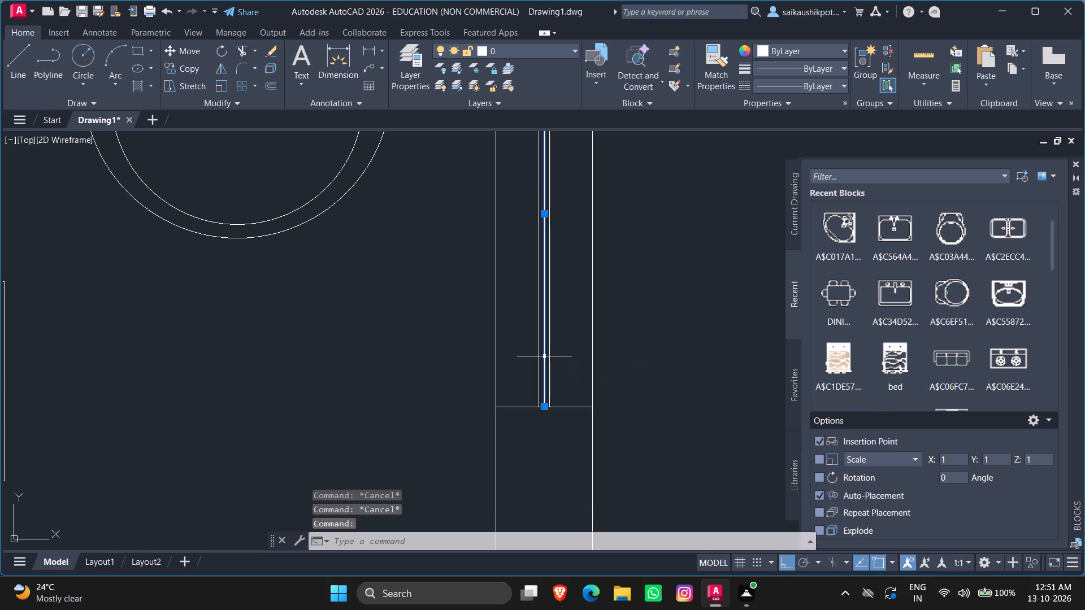
key("Delete")
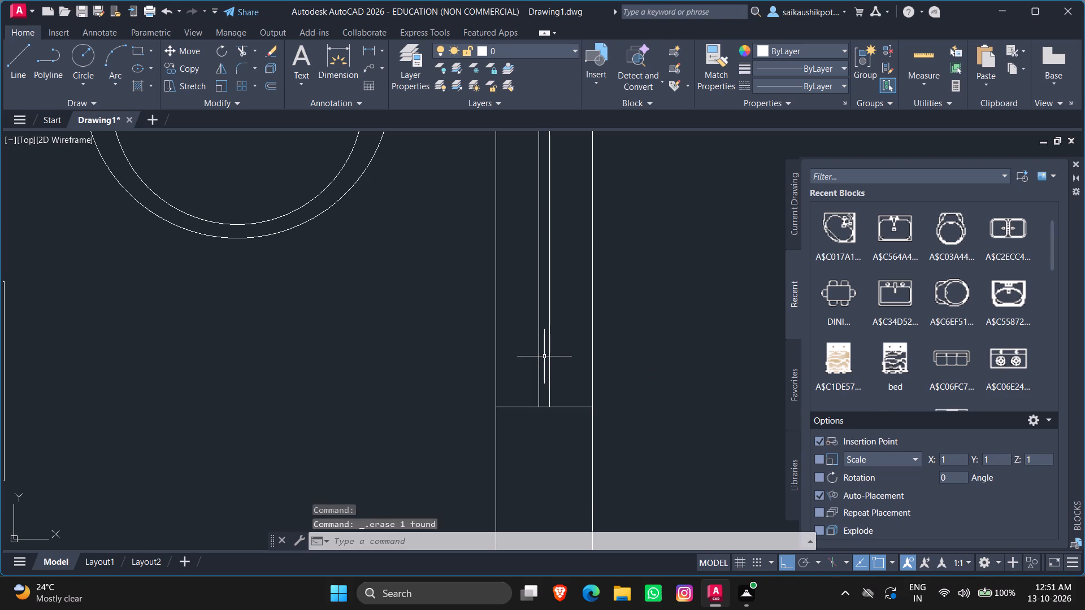
Draw a line across the east exterior wall of the northeast unit's bathroom, starting at the midpoint of the wall's inner face.
scroll(400, 372, "up", 1)
scroll(400, 393, "down", 5)
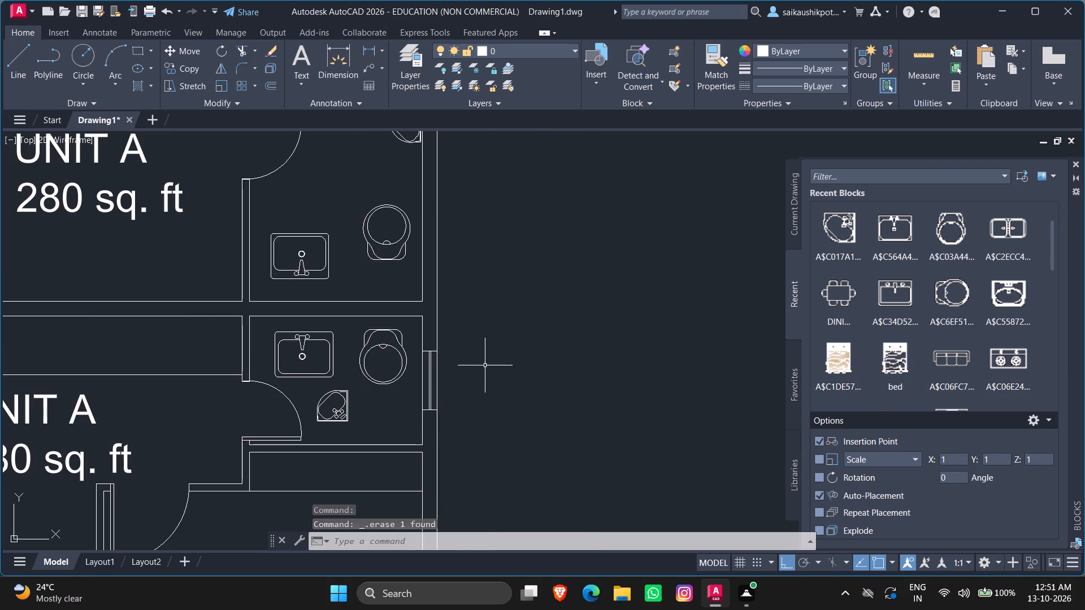
scroll(485, 365, "down", 2)
key("Escape")
key("Escape")
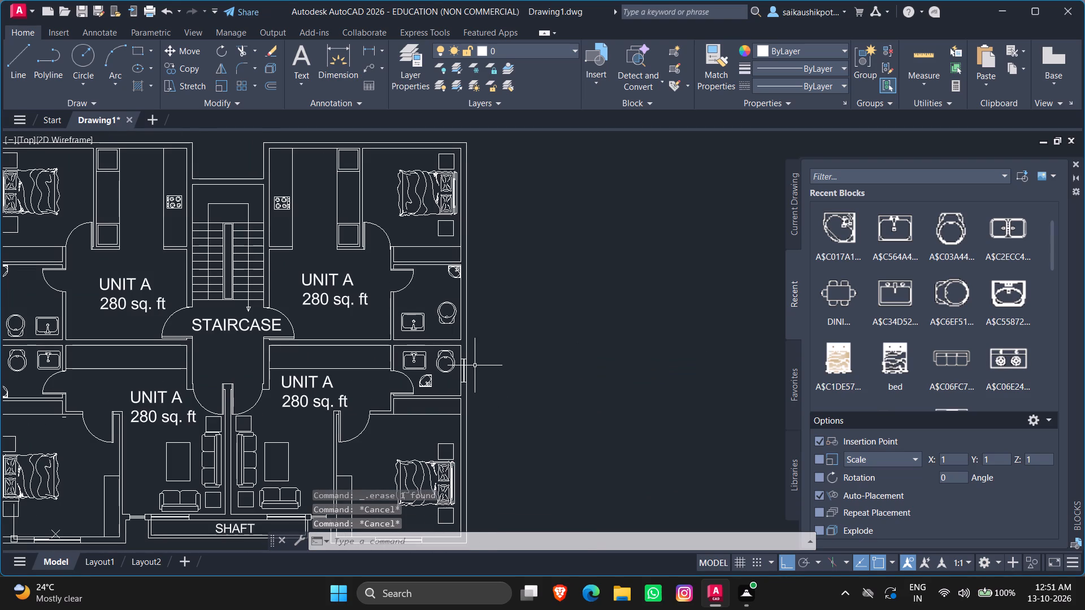
scroll(450, 297, "up", 3)
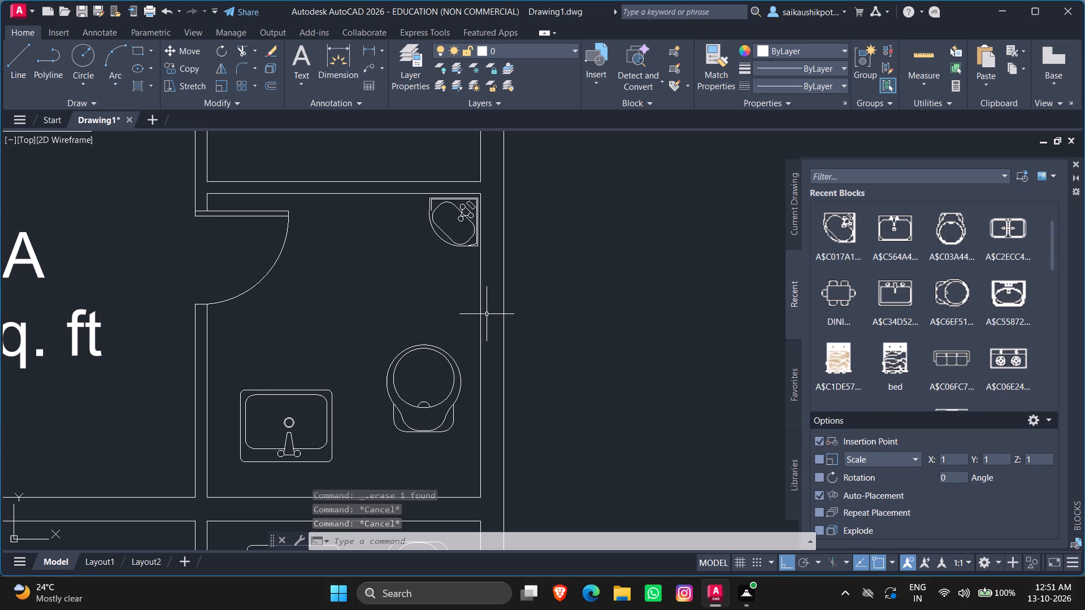
key("l")
key("Return")
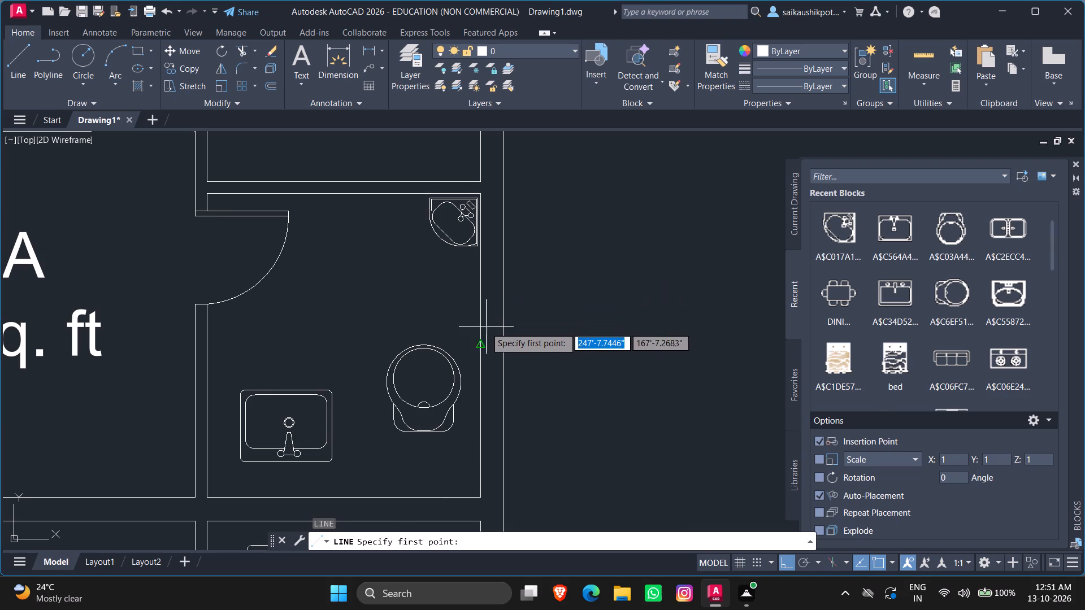
double_click(481, 344)
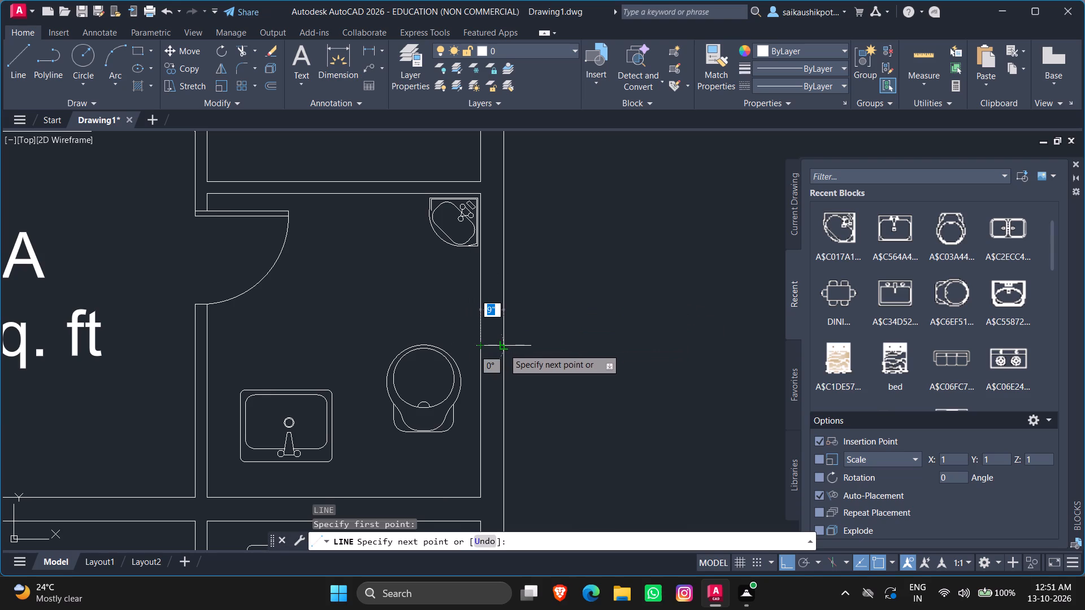
left_click(504, 348)
key("Escape")
key("Escape")
key("Escape")
key("Escape")
key("Escape")
key("Escape")
key("Escape")
key("Escape")
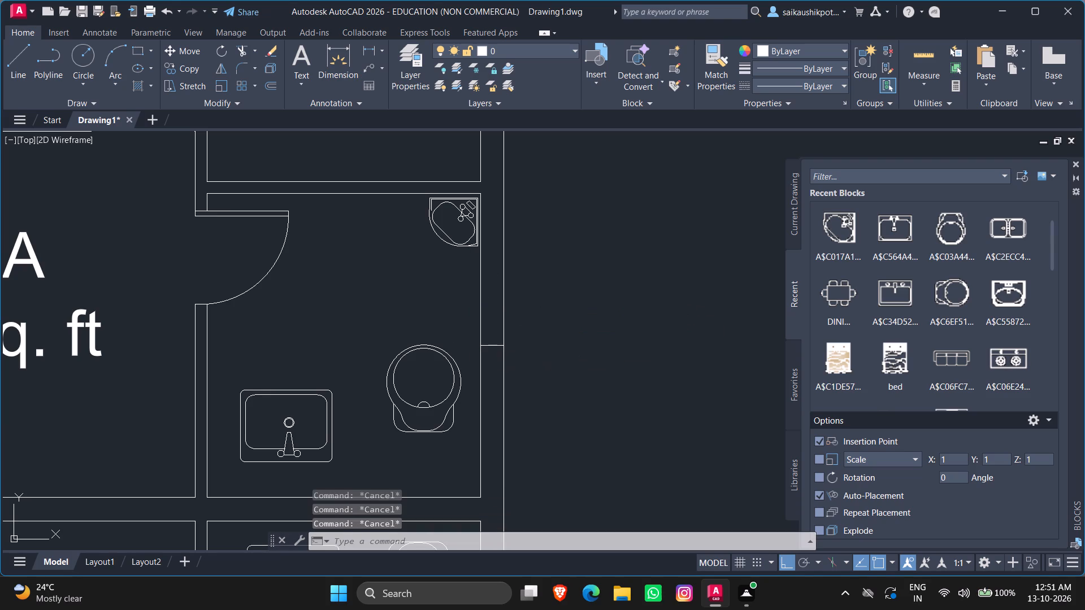
Offset the line across the northeast bathroom's exterior wall 1.5' to both sides to mark the window jambs.
key("o")
key("Return")
type("1.5'")
key("Return")
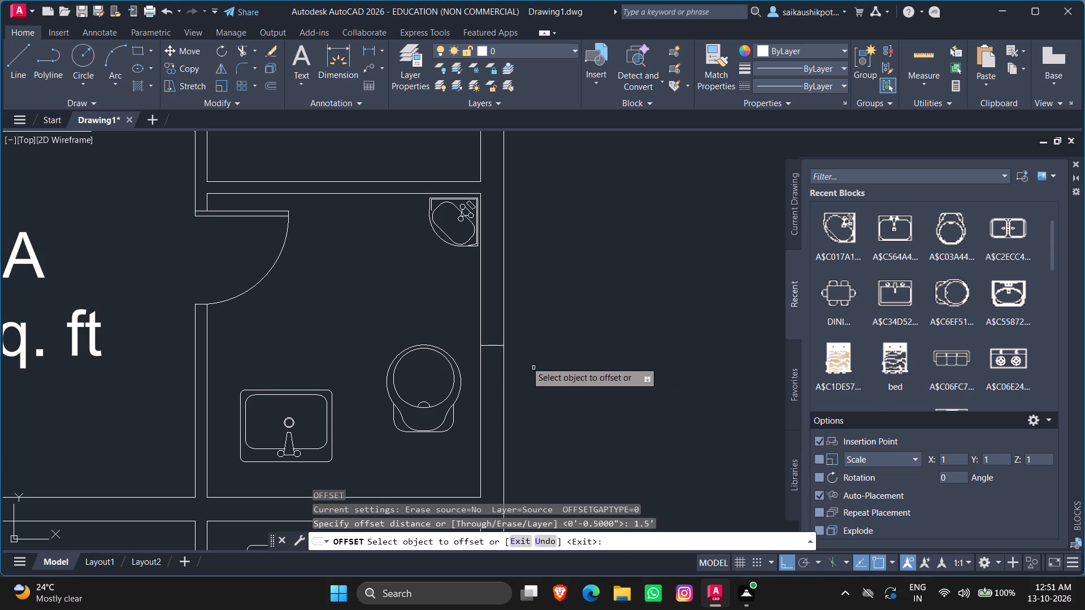
left_click(492, 343)
left_click(489, 346)
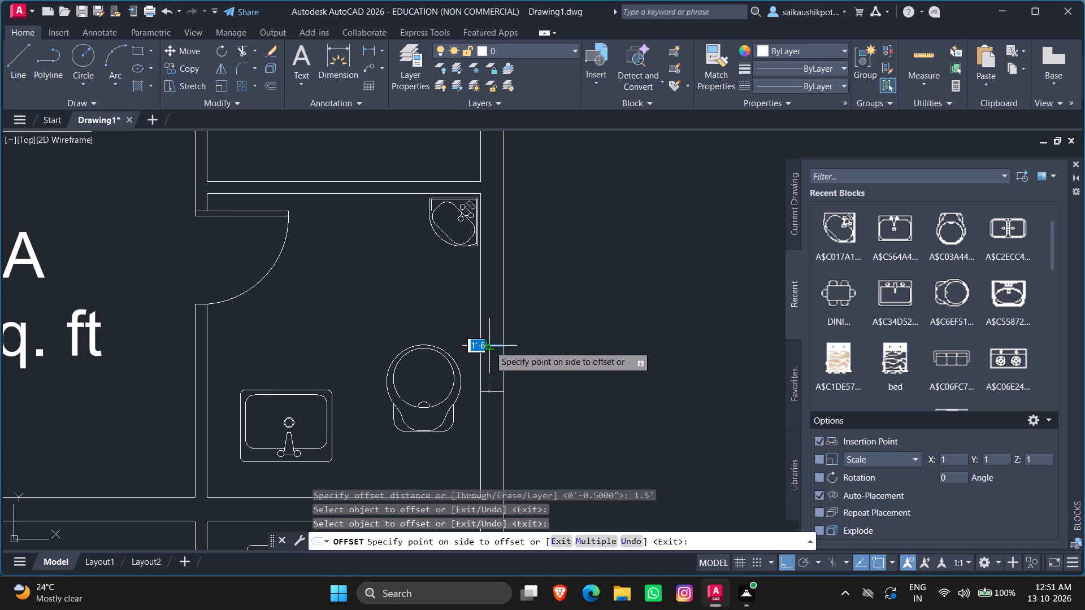
left_click(518, 290)
left_click(491, 345)
left_click(504, 385)
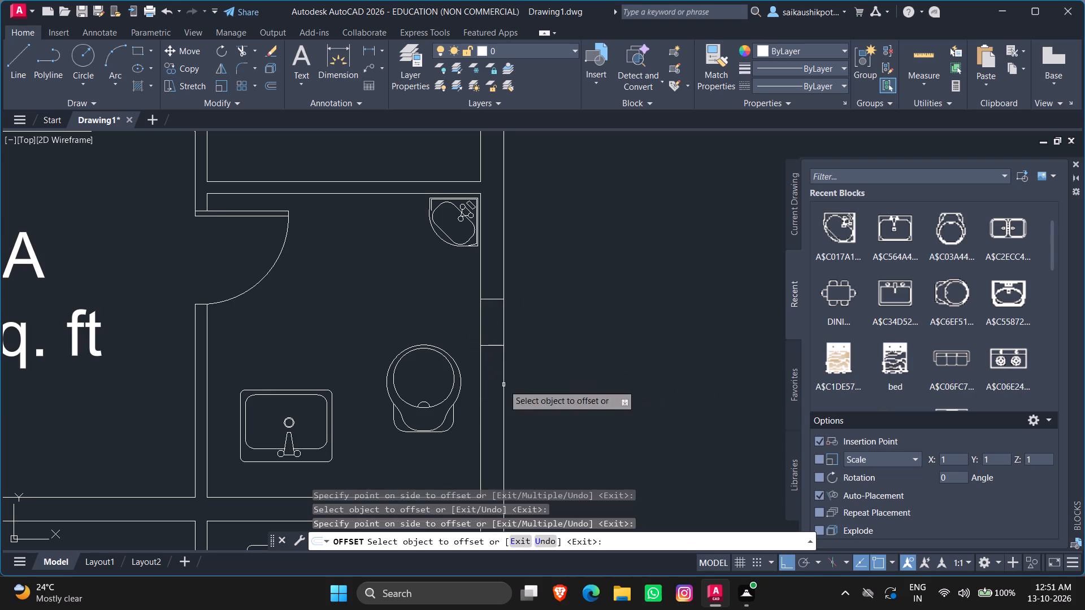
left_click(492, 344)
left_click(481, 425)
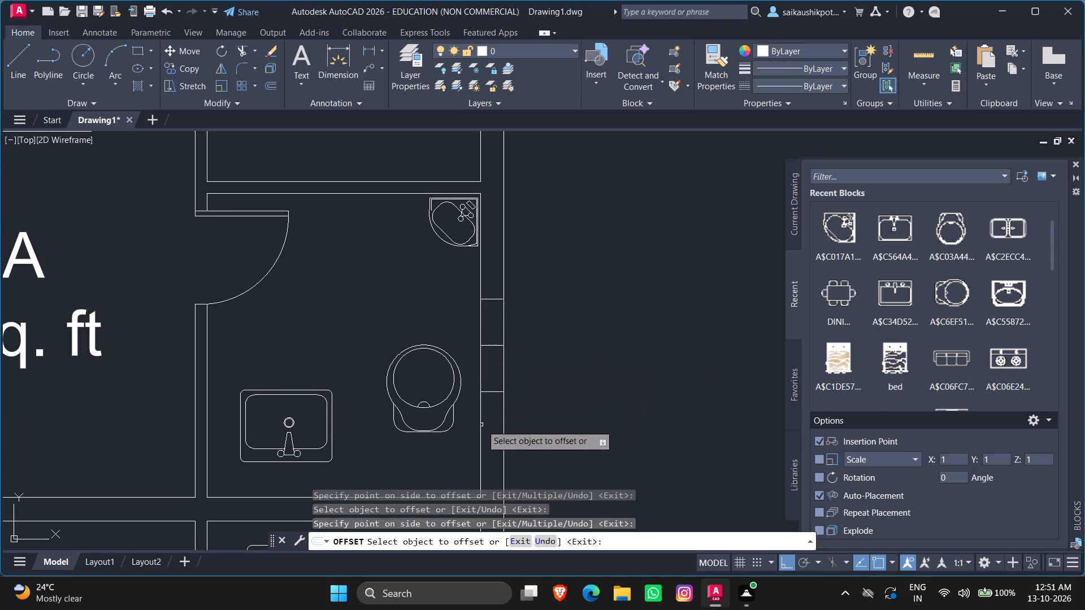
key("Escape")
key("Escape")
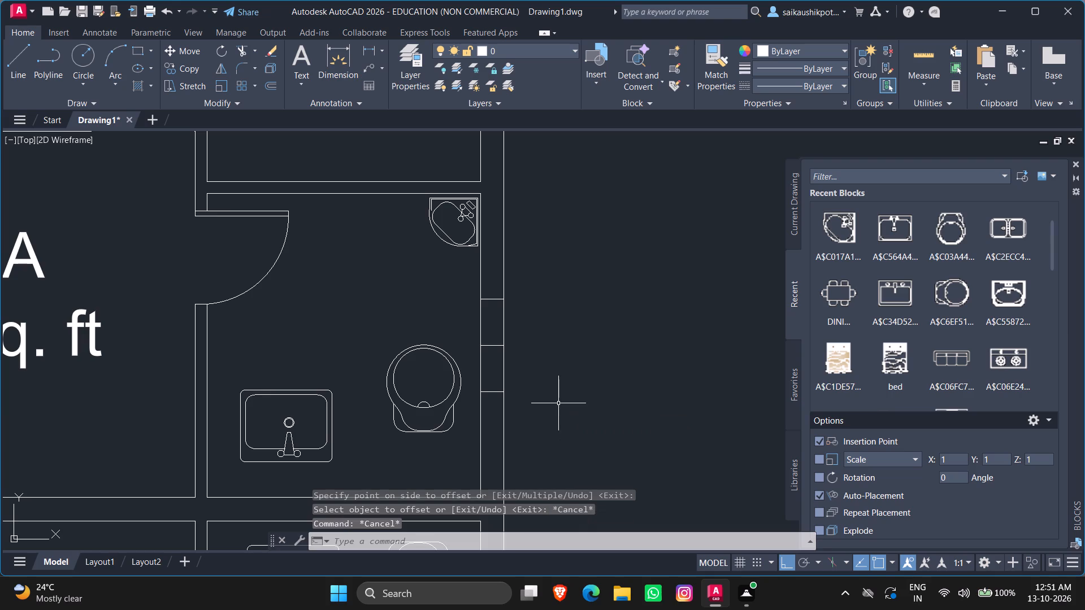
Trim away the middle line between the two window jambs of the northeast bathroom.
type("TR")
key("Return")
key("Return")
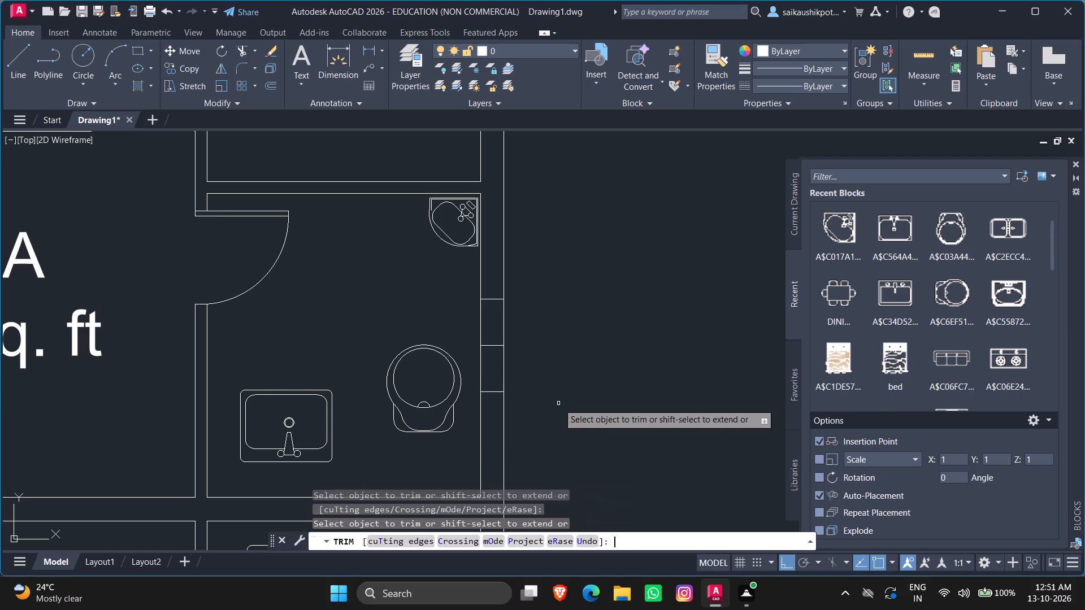
left_click(491, 339)
left_click(496, 364)
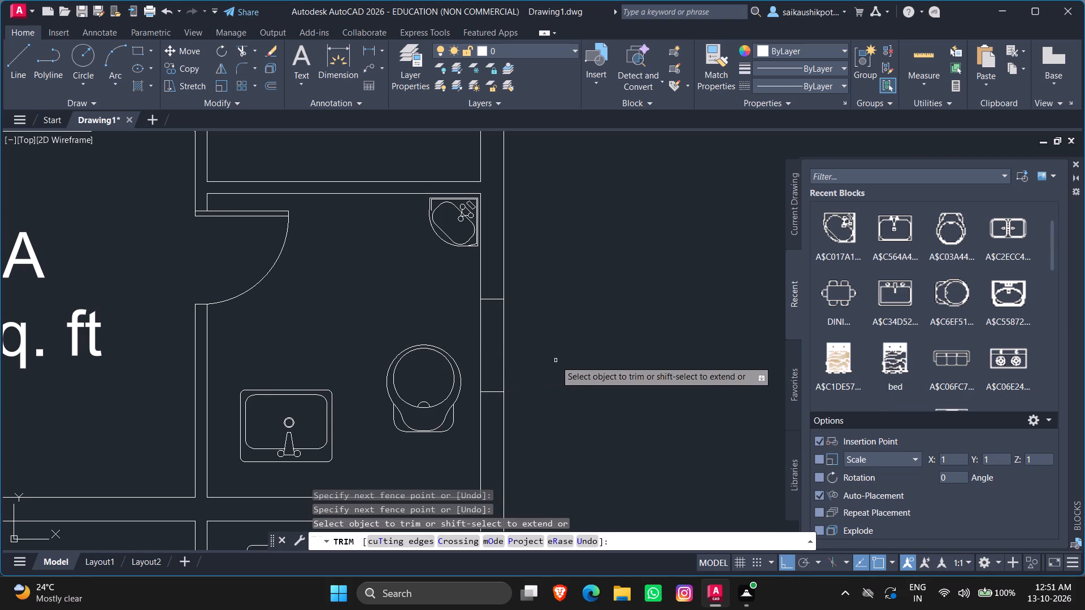
key("Escape")
key("Escape")
Draw a line joining the midpoints of the two jambs along the centre of the northeast bathroom's window opening.
key("l")
key("Return")
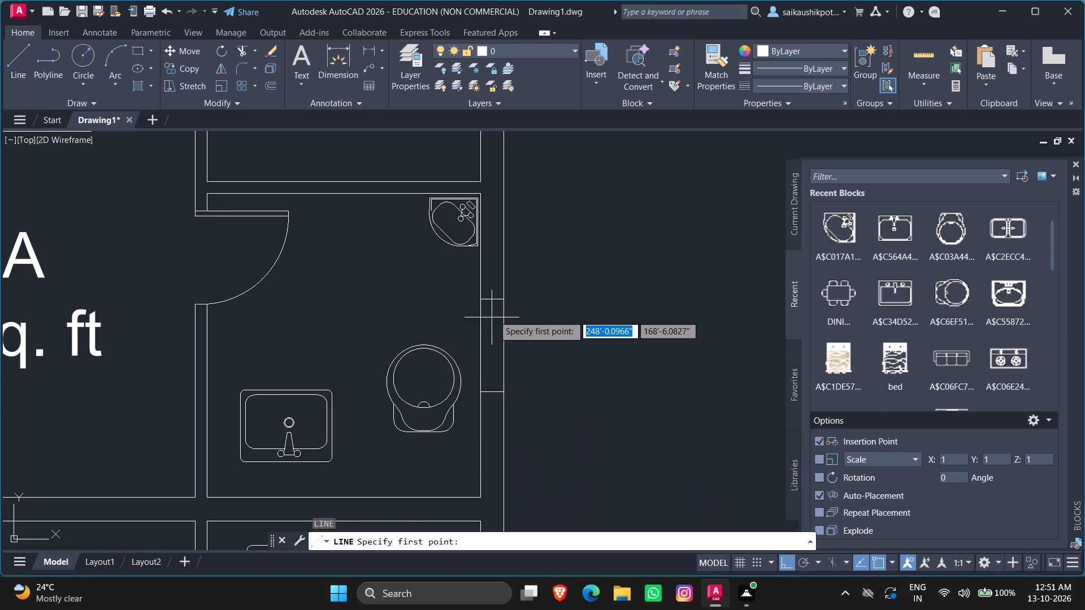
left_click(494, 302)
left_click(489, 390)
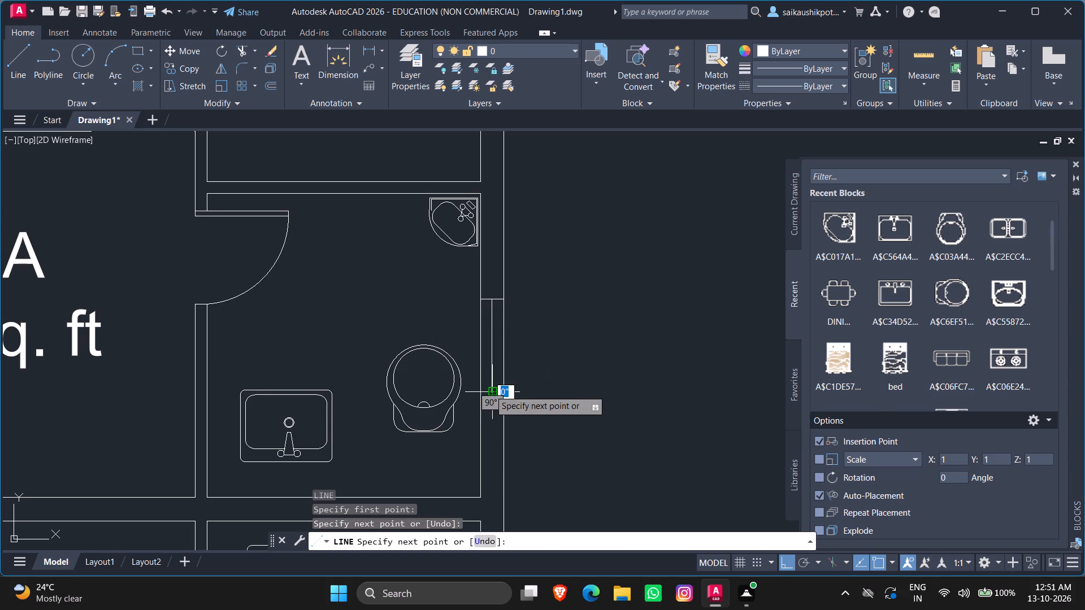
key("Escape")
key("Escape")
key("Escape")
key("Escape")
Offset the centre line of the northeast bathroom's window opening 0.5" to both sides to form the glass pane.
key("o")
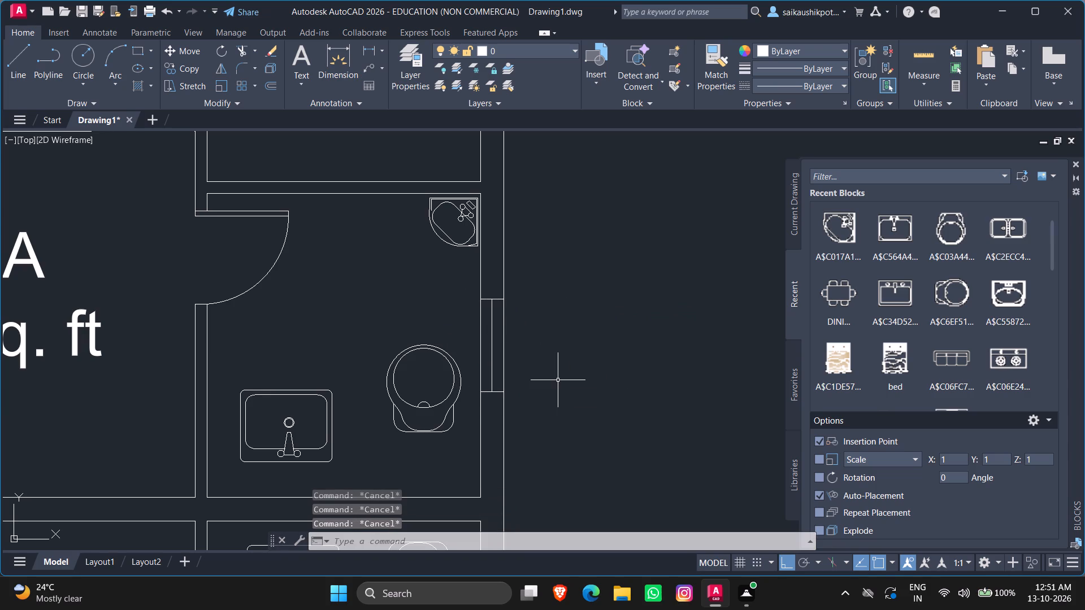
key("Return")
type("0.5")
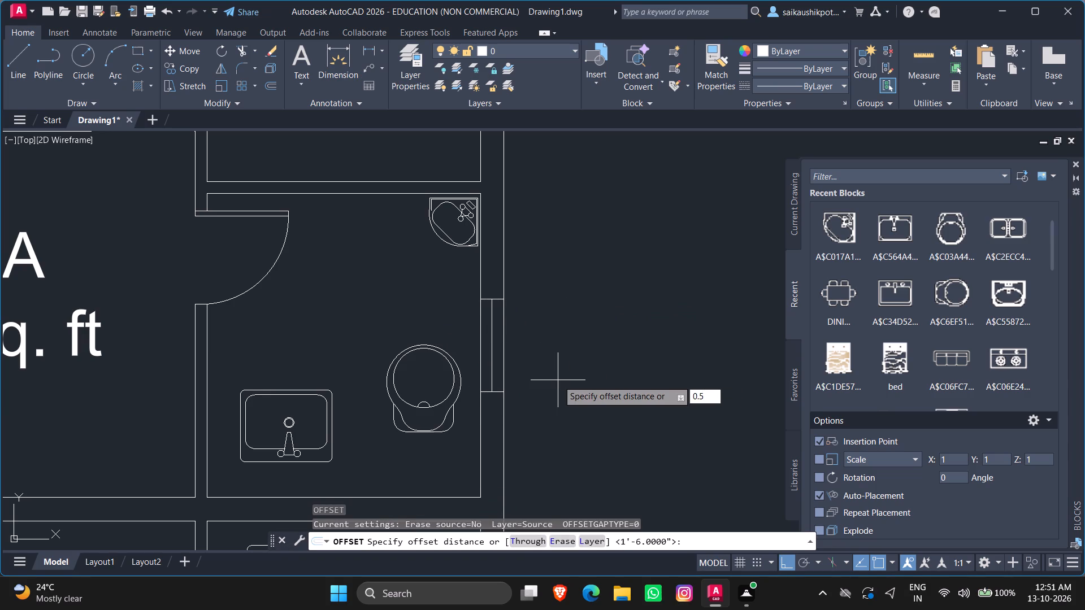
key("shift+quotedbl")
key("Return")
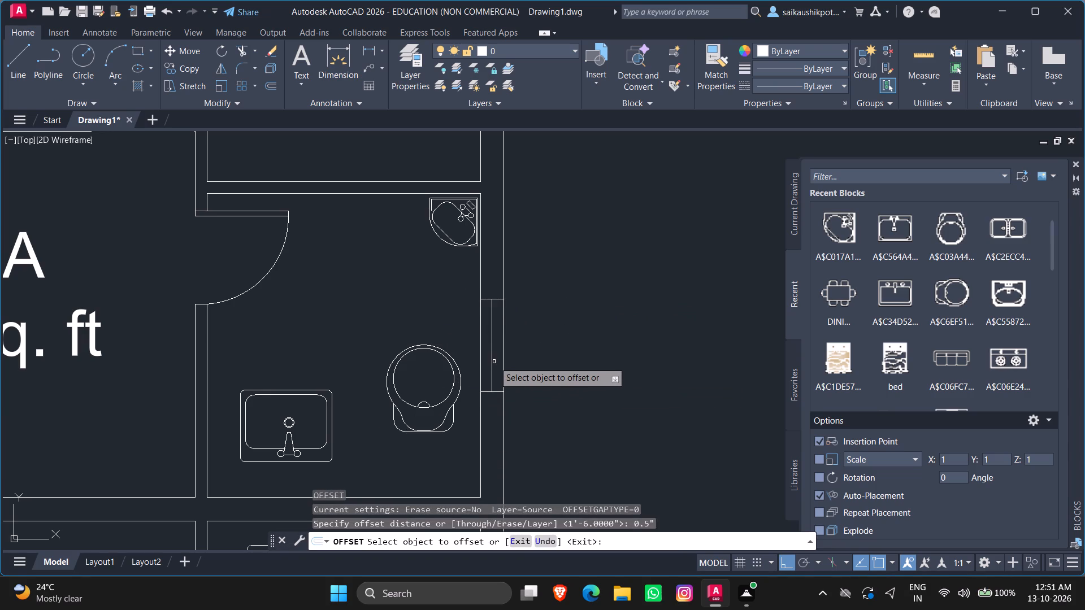
left_click(492, 362)
left_click(561, 380)
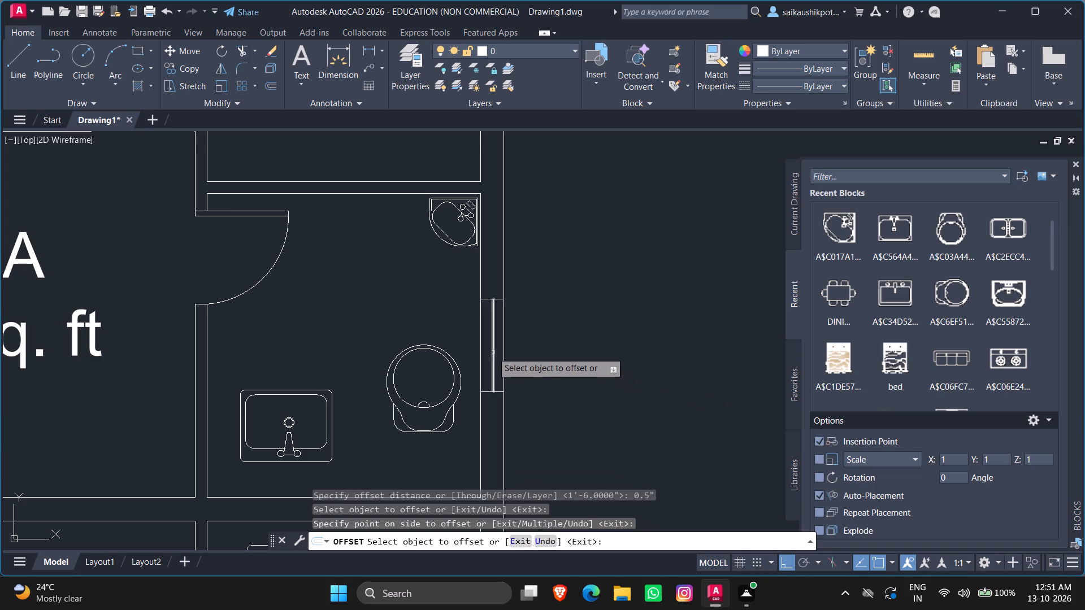
scroll(492, 351, "up", 2)
left_click(487, 352)
left_click(452, 369)
key("Escape")
key("Escape")
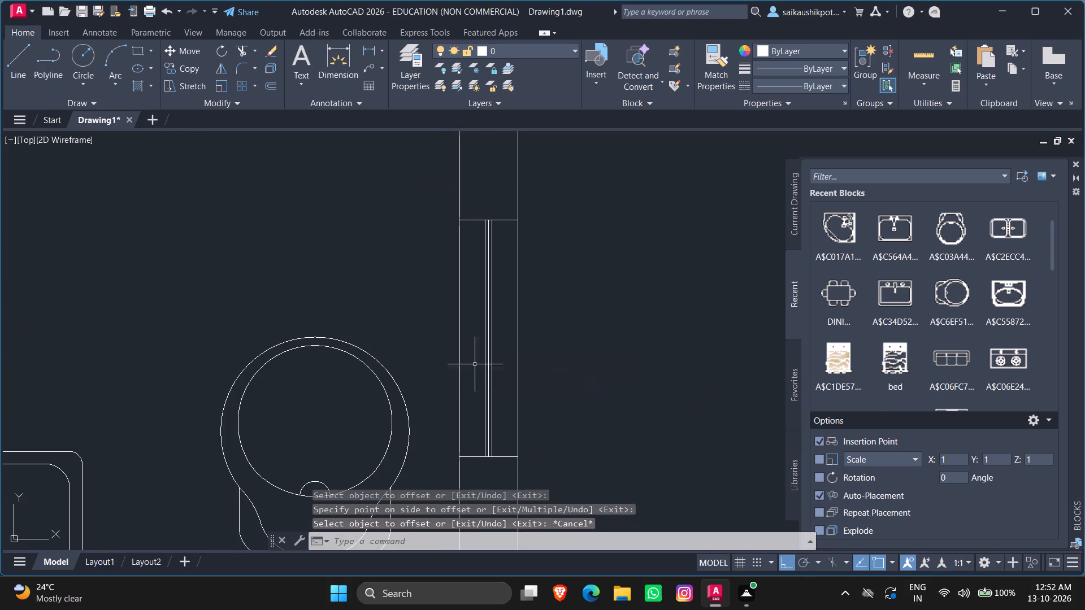
Delete the original centre line between the two pane lines of the northeast bathroom window.
left_click(489, 367)
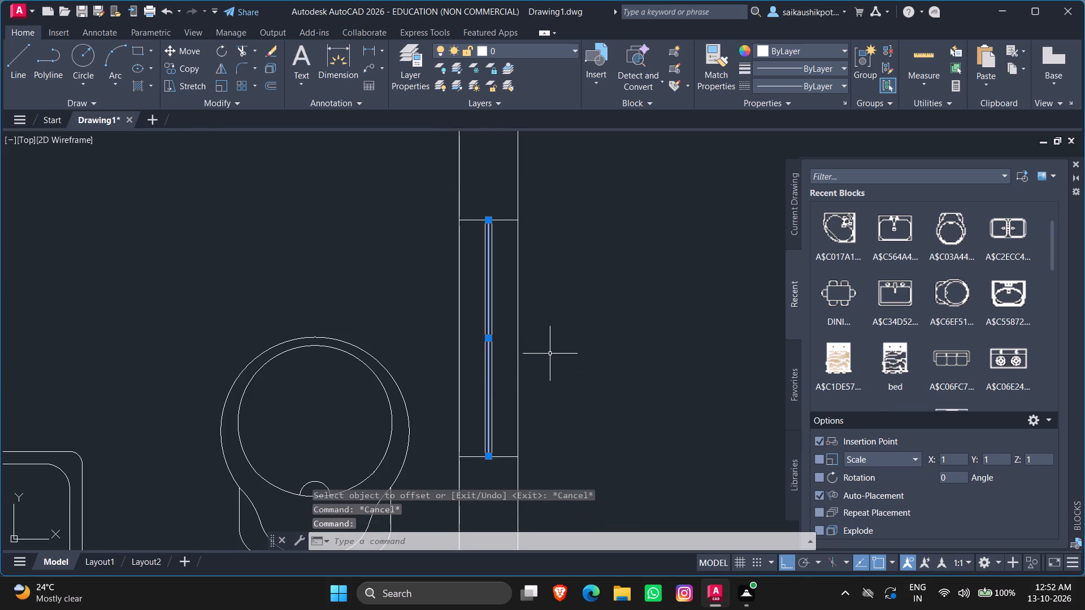
key("Delete")
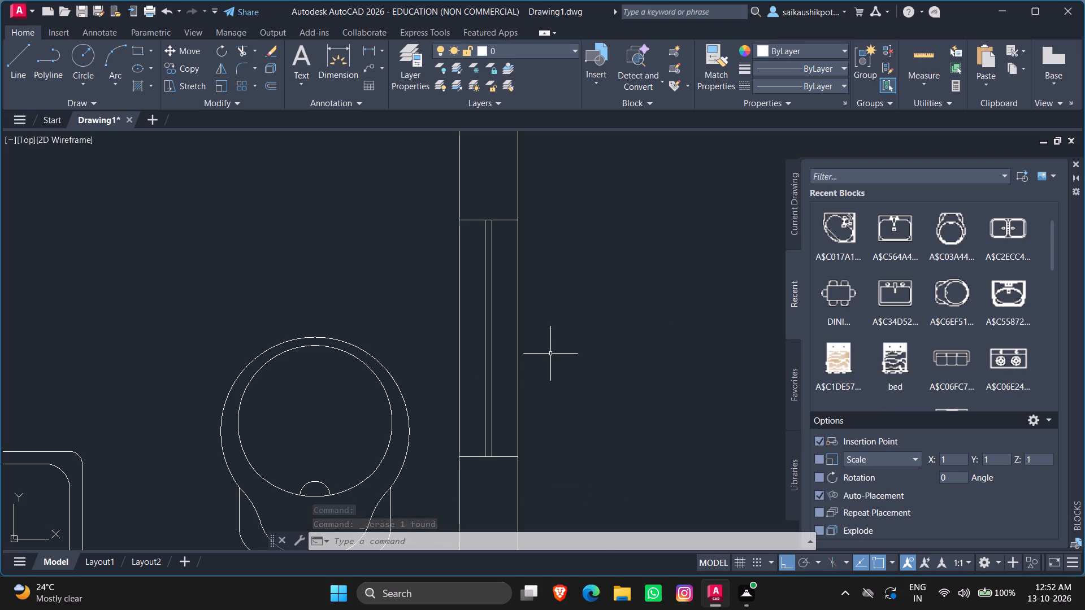
Draw a line across the north exterior wall of the northeast unit's bedroom, starting at the midpoint of the wall's inner face.
scroll(690, 411, "down", 3)
scroll(593, 278, "down", 2)
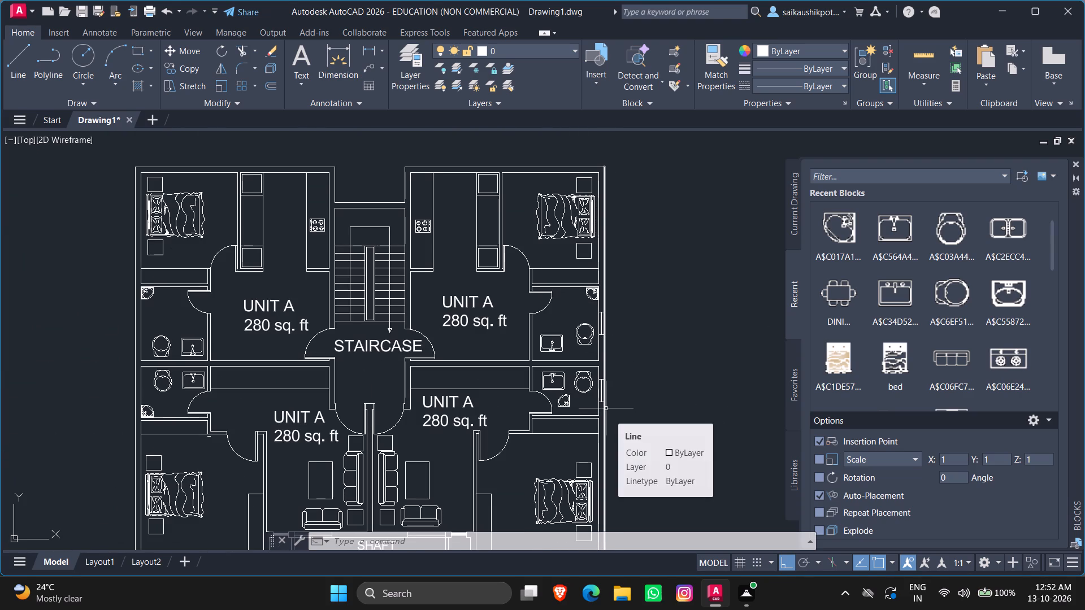
scroll(583, 320, "down", 1)
scroll(510, 190, "up", 3)
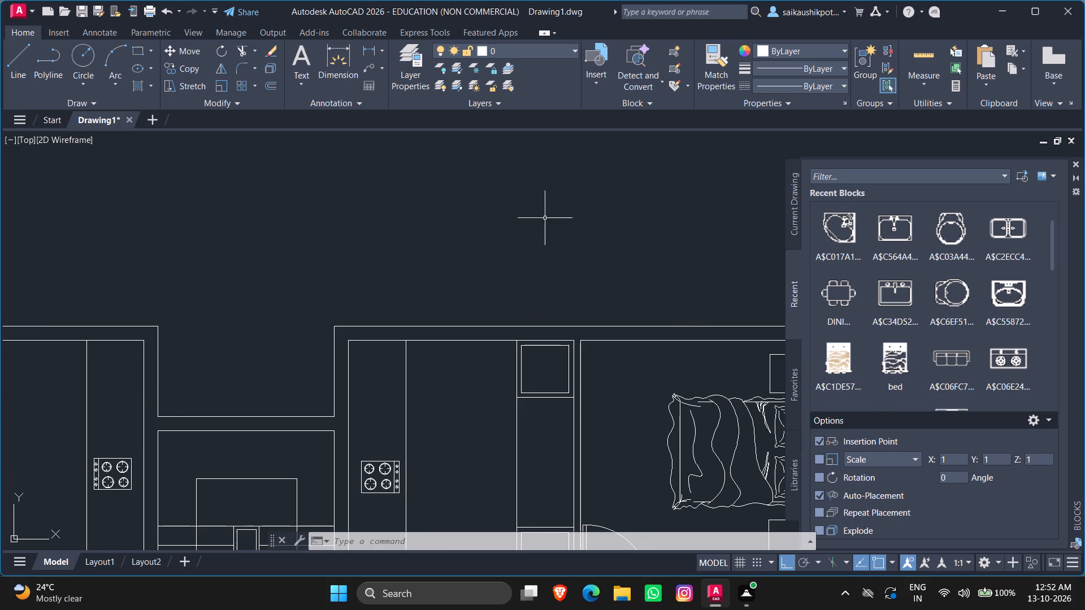
scroll(583, 280, "down", 1)
scroll(631, 297, "up", 1)
scroll(558, 299, "down", 2)
scroll(616, 294, "up", 2)
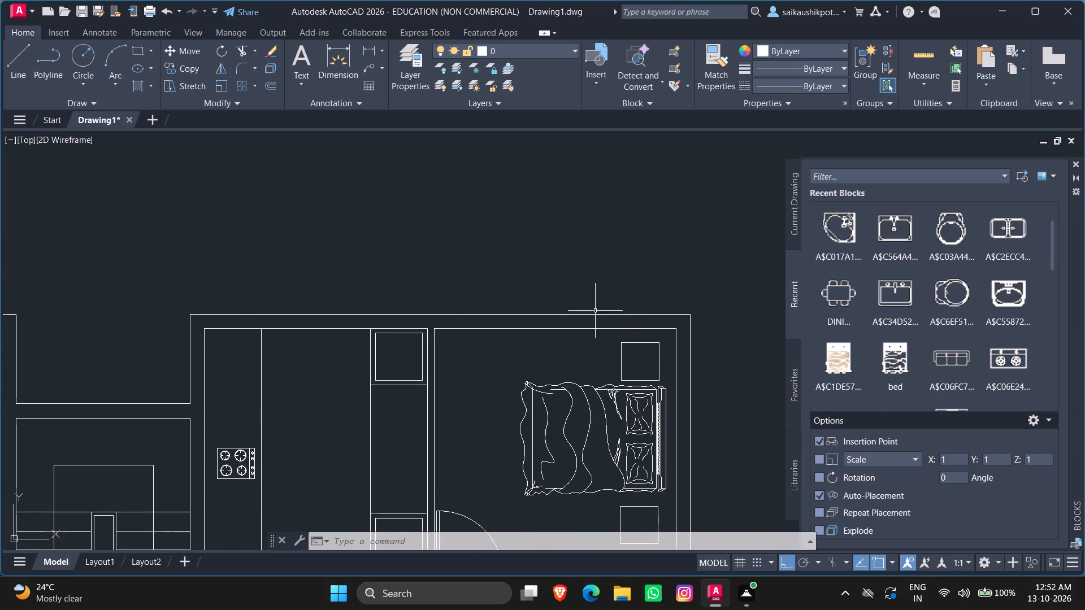
key("l")
key("Return")
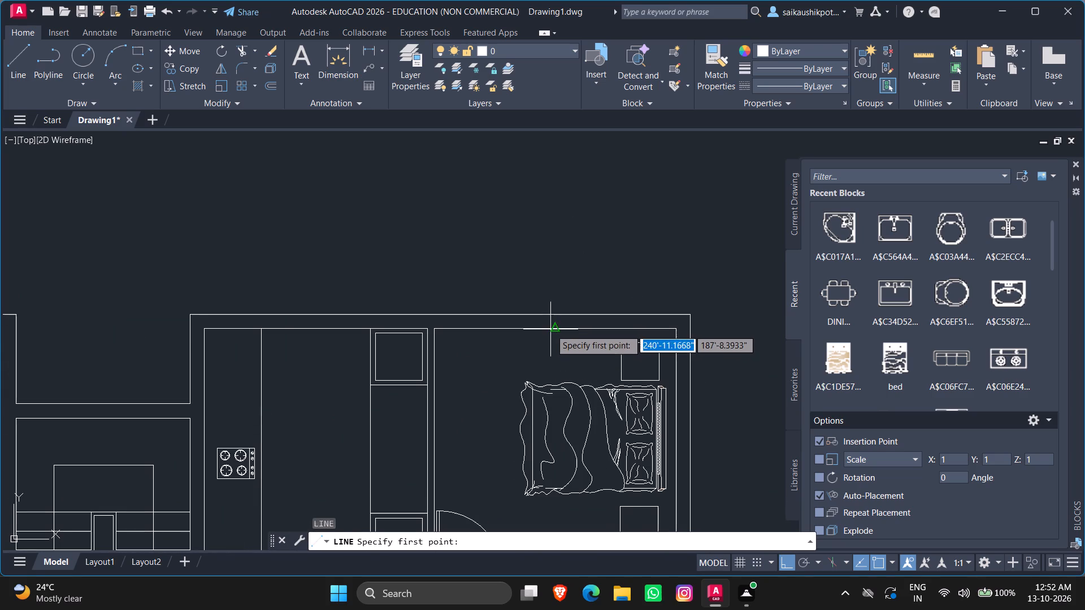
left_click(555, 329)
left_click(554, 311)
key("Escape")
key("Escape")
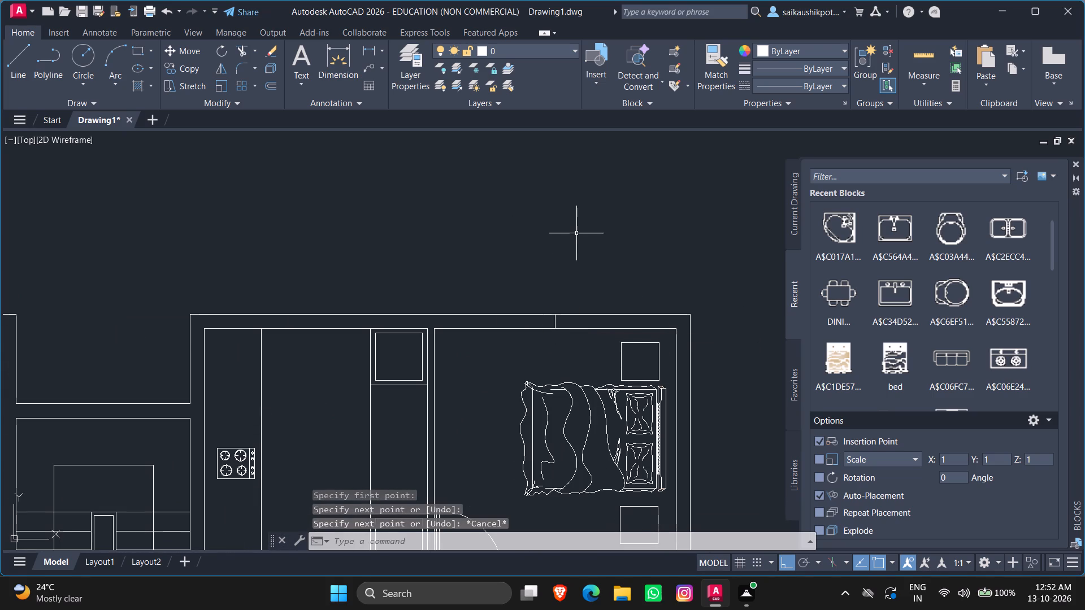
Offset the line across the north wall of the northeast unit's bedroom 3' to both sides to form the window jambs.
key("o")
key("Return")
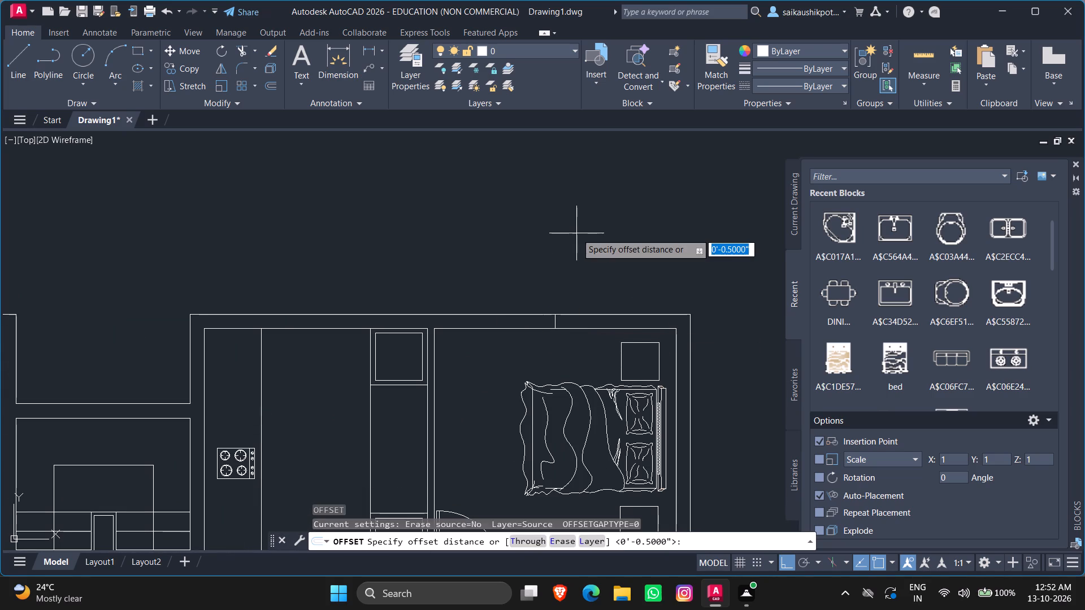
type("3'")
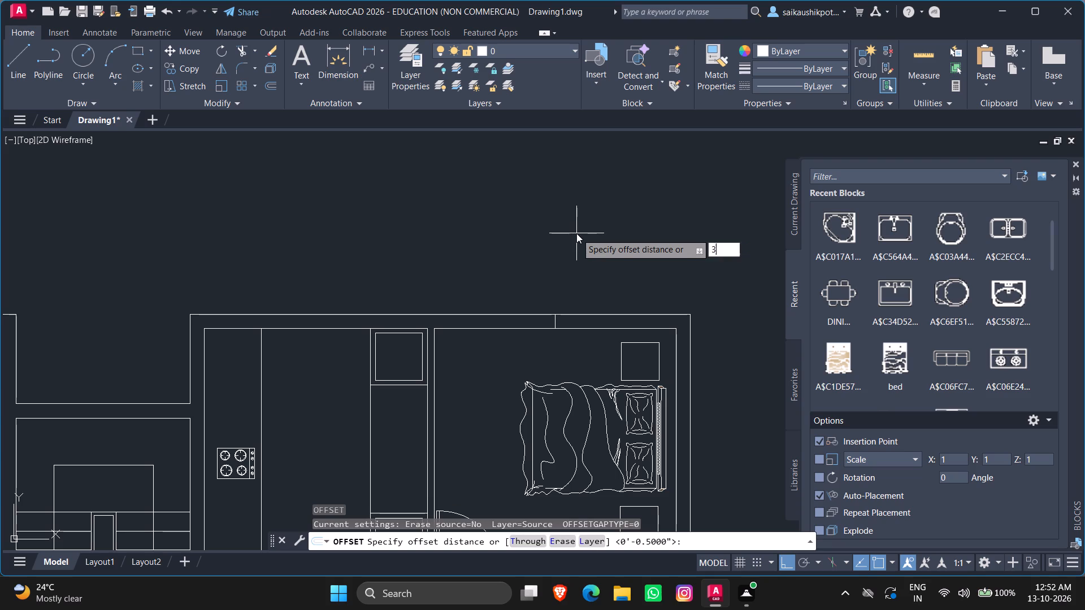
key("Return")
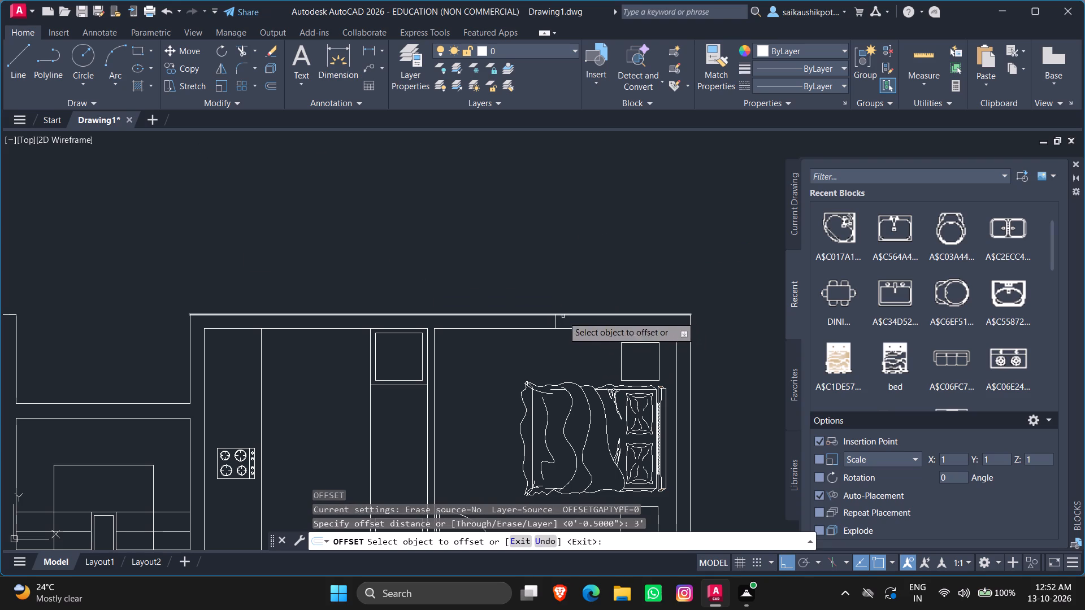
left_click(557, 322)
left_click(604, 332)
left_click(554, 321)
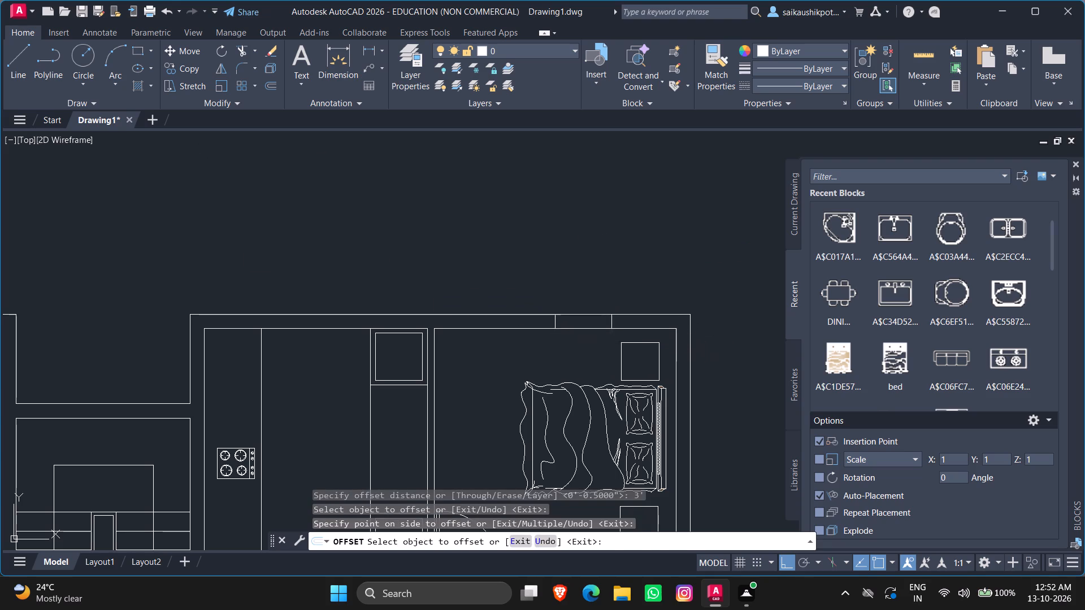
left_click(465, 345)
key("Escape")
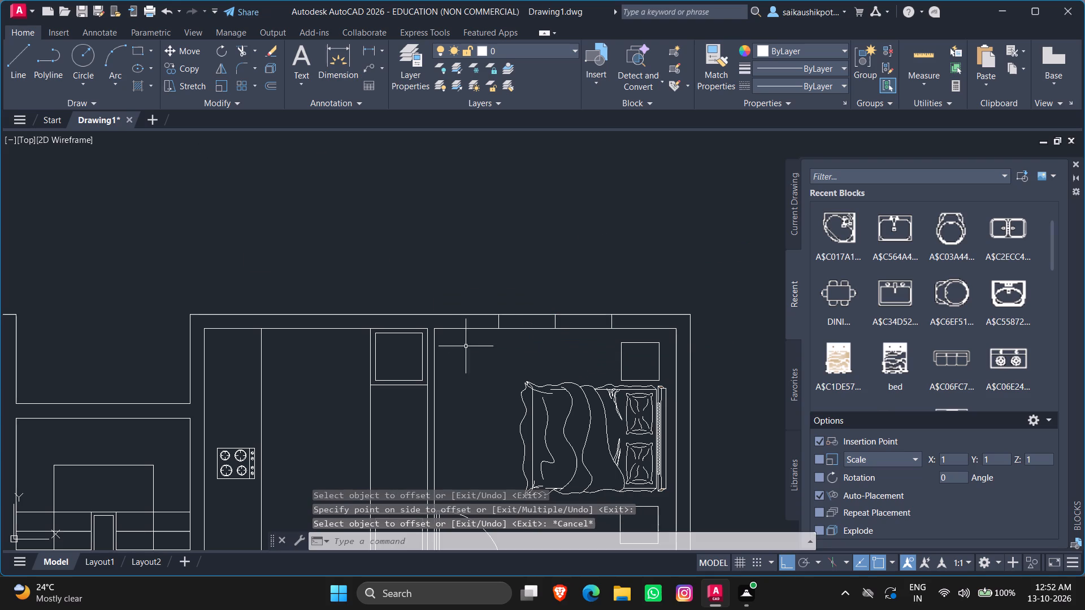
Delete the original middle line between the two jambs of the northeast bedroom's window opening.
left_click(559, 324)
left_click(538, 322)
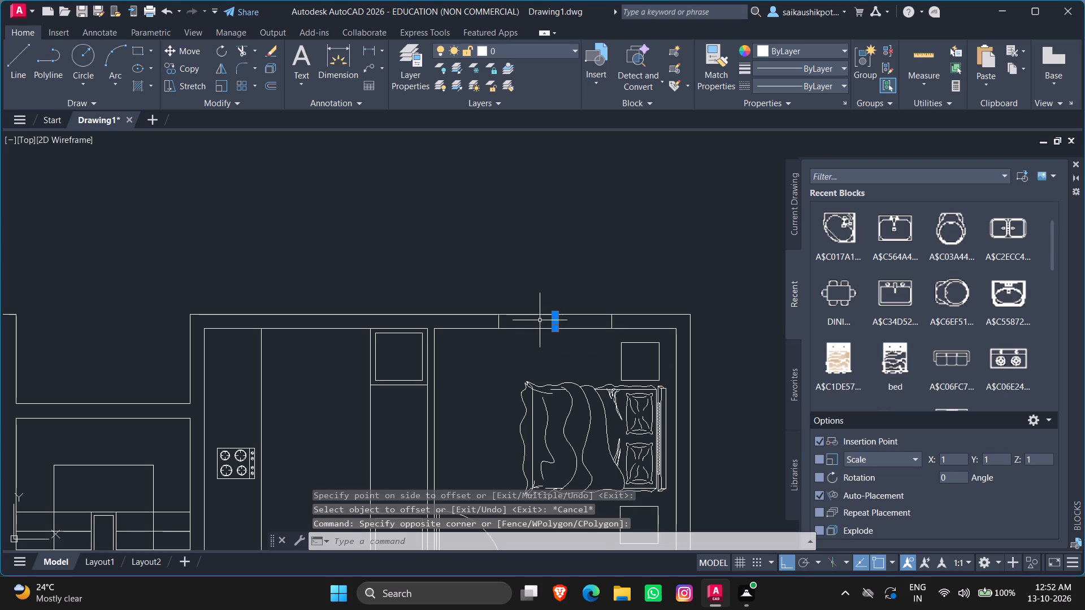
key("Delete")
Draw a line joining the midpoints of the two jambs along the centre of the northeast bedroom's window opening.
key("l")
key("Return")
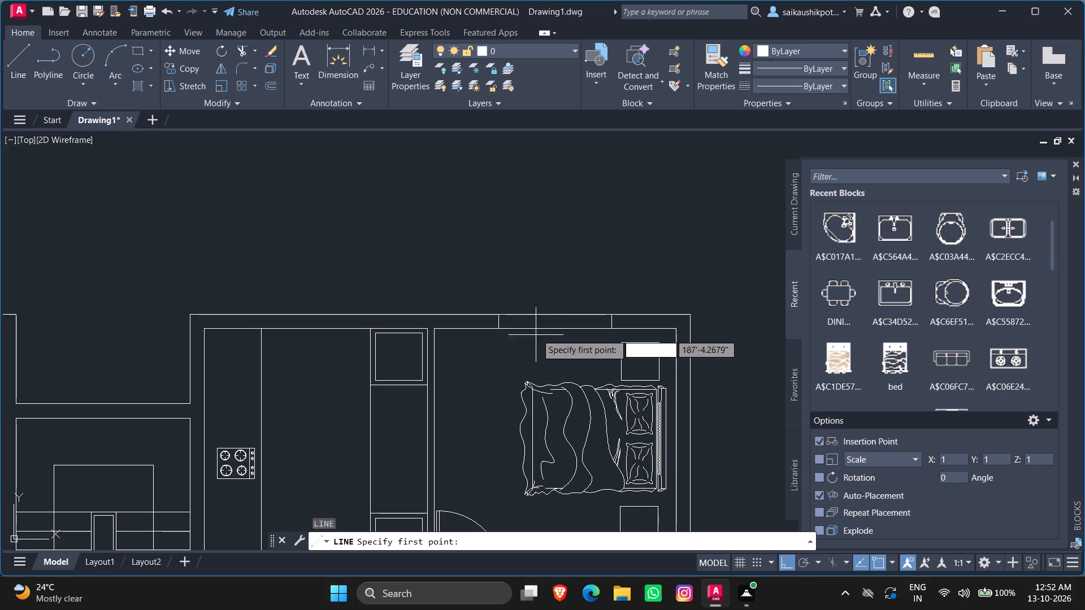
scroll(508, 326, "up", 3)
left_click(468, 314)
scroll(388, 365, "down", 4)
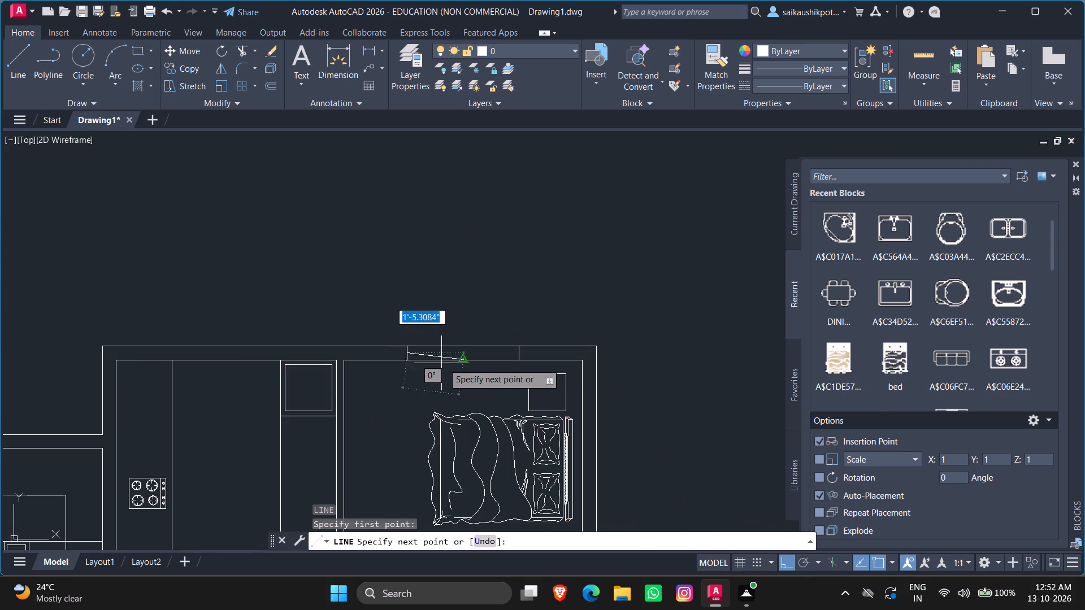
scroll(523, 361, "up", 4)
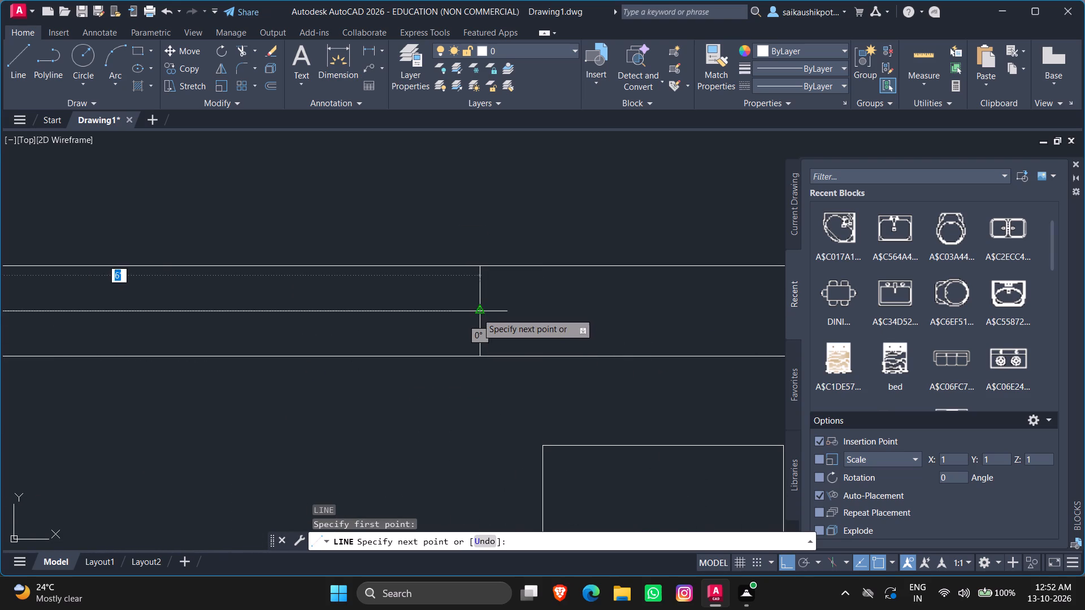
left_click(477, 313)
key("Escape")
scroll(521, 328, "down", 3)
key("Escape")
key("Escape")
key("Escape")
Offset the centre line of the northeast bedroom's window opening 0.5" to both sides to form the glass pane.
key("o")
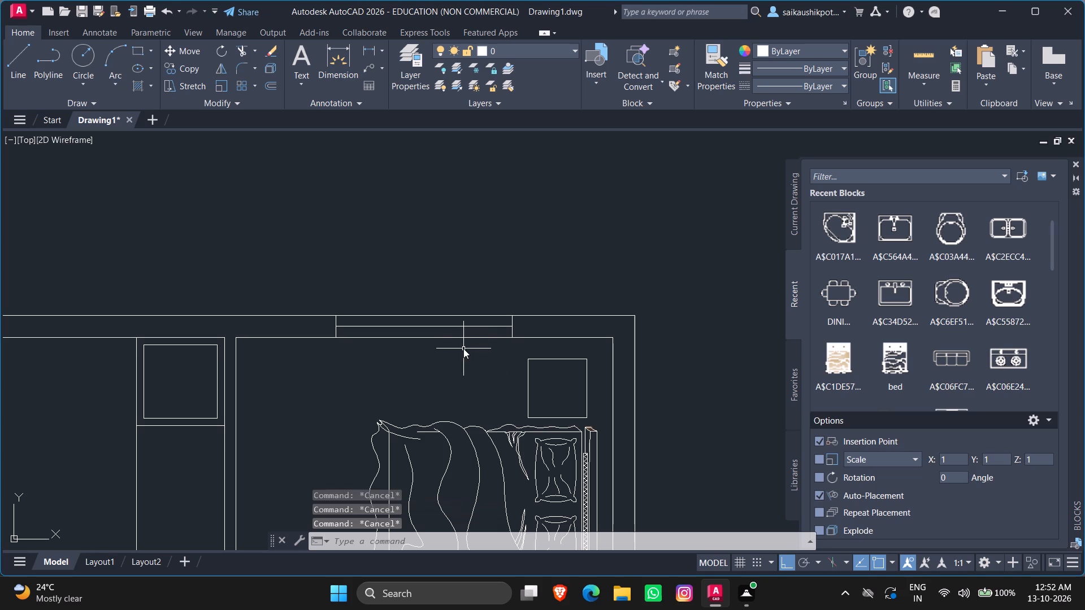
key("Return")
type("0.5")
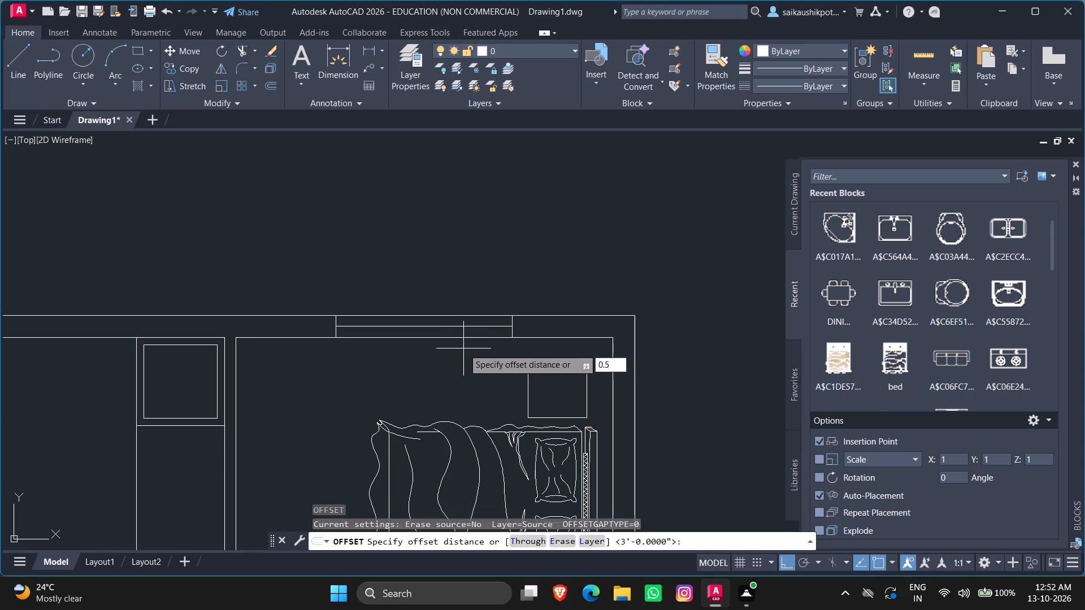
key("shift+quotedbl")
key("Return")
scroll(448, 323, "up", 2)
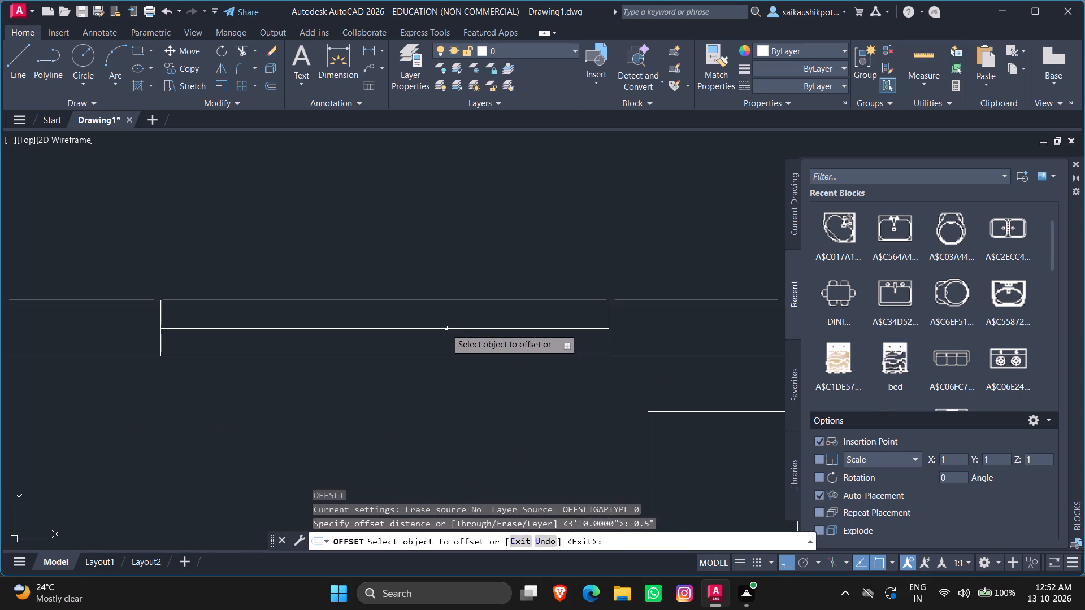
left_click(442, 328)
left_click(444, 315)
scroll(445, 332, "up", 3)
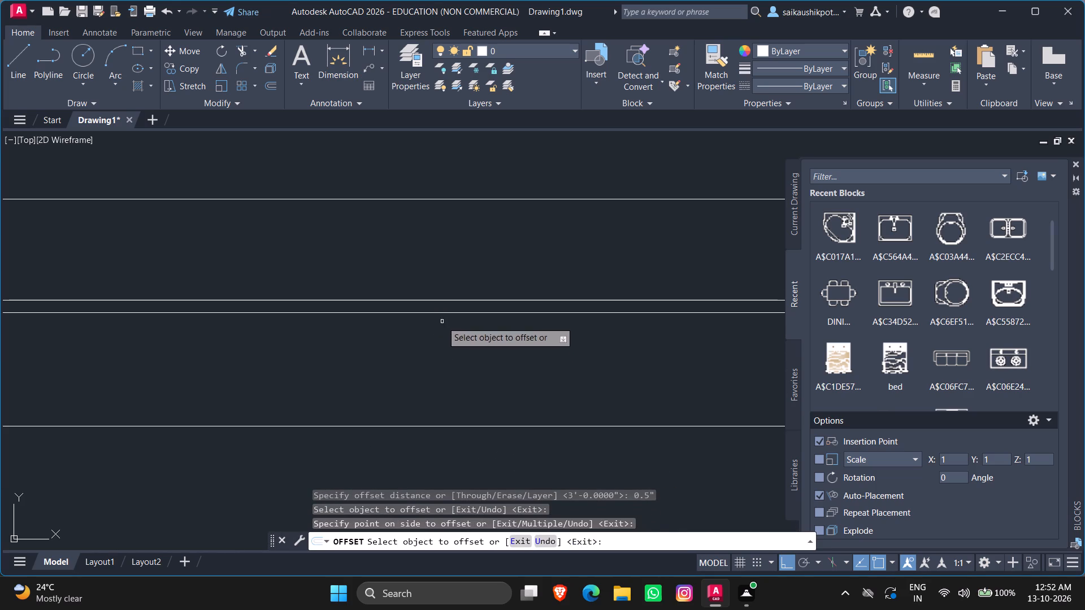
left_click(439, 313)
left_click(443, 343)
scroll(444, 345, "down", 1)
key("Escape")
key("Escape")
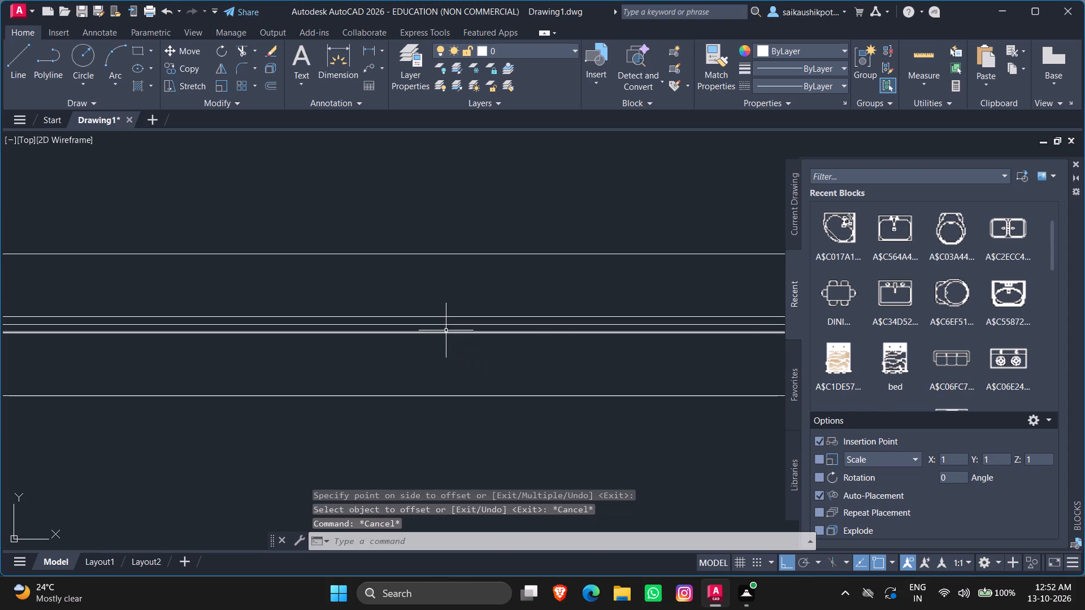
Delete the original centre line between the two pane lines of the northeast bedroom window.
left_click(445, 325)
key("Delete")
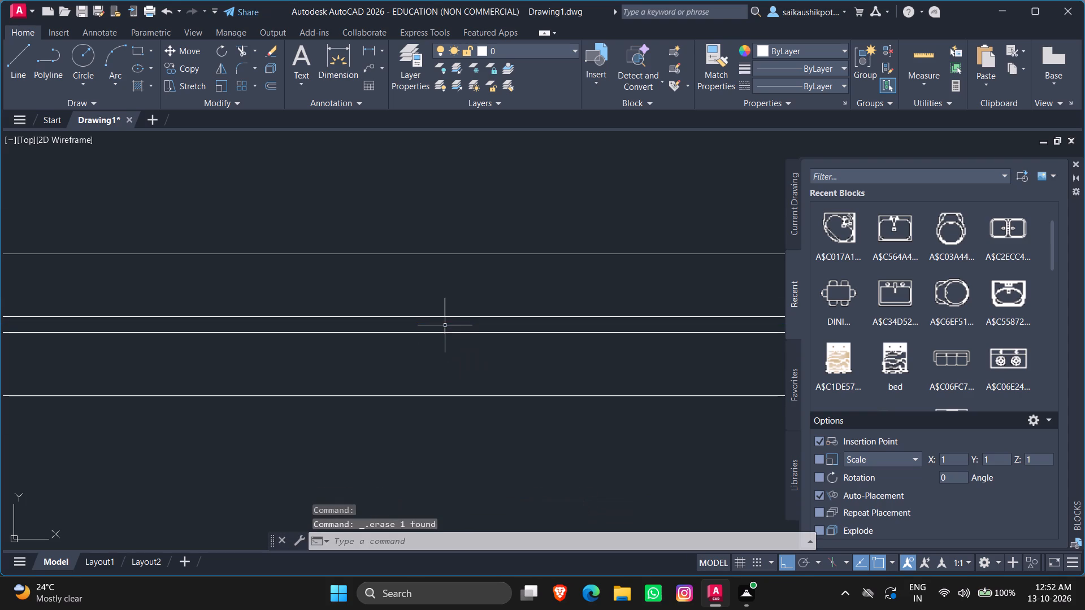
key("Escape")
Draw a line across the north exterior wall of the northeast unit's kitchen, starting at the midpoint of the wall's inner face.
scroll(675, 146, "down", 5)
scroll(604, 317, "down", 1)
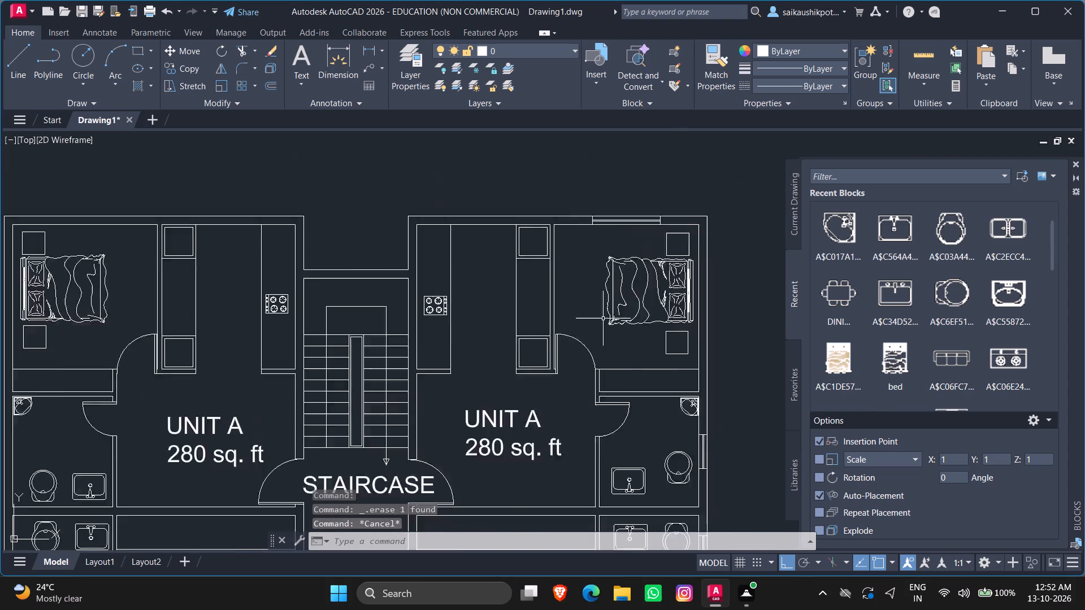
scroll(602, 321, "down", 1)
scroll(528, 270, "up", 5)
scroll(485, 294, "down", 3)
scroll(496, 245, "up", 2)
scroll(499, 419, "down", 1)
scroll(496, 434, "up", 1)
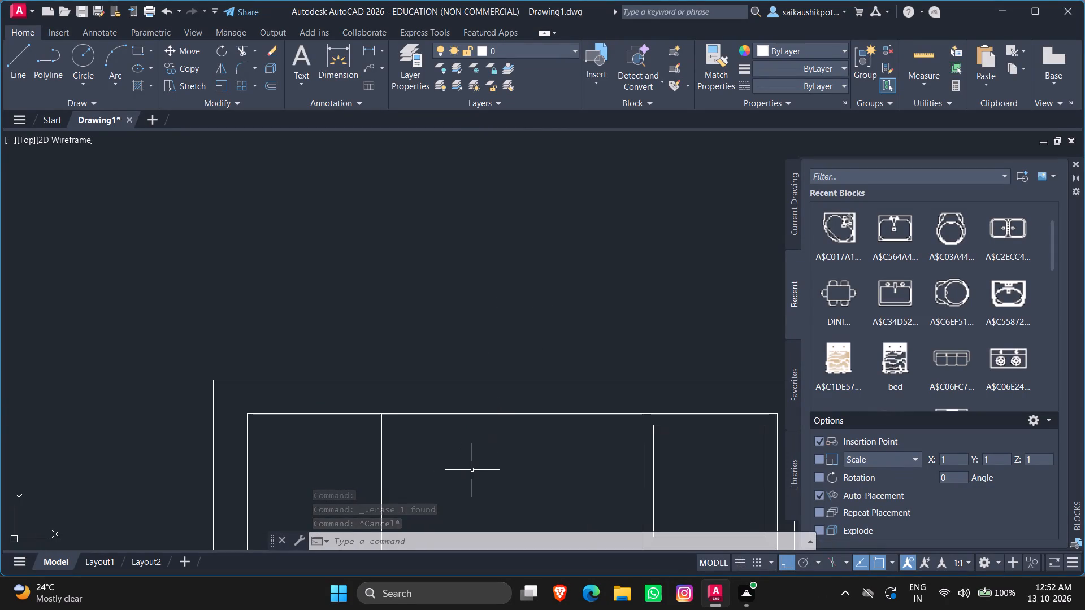
key("l")
key("Return")
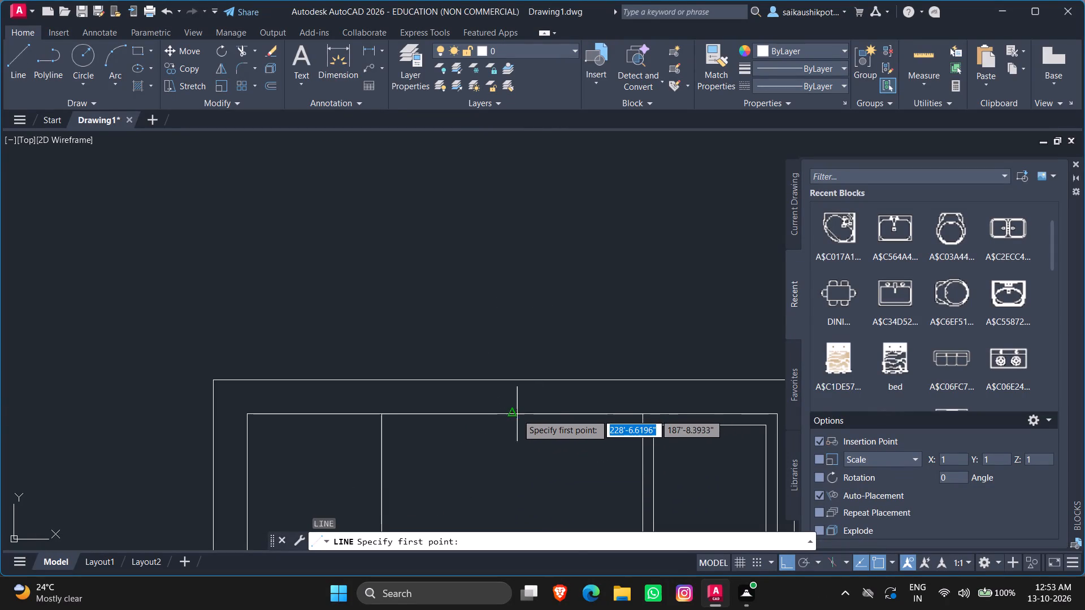
left_click(514, 414)
left_click(512, 376)
key("Escape")
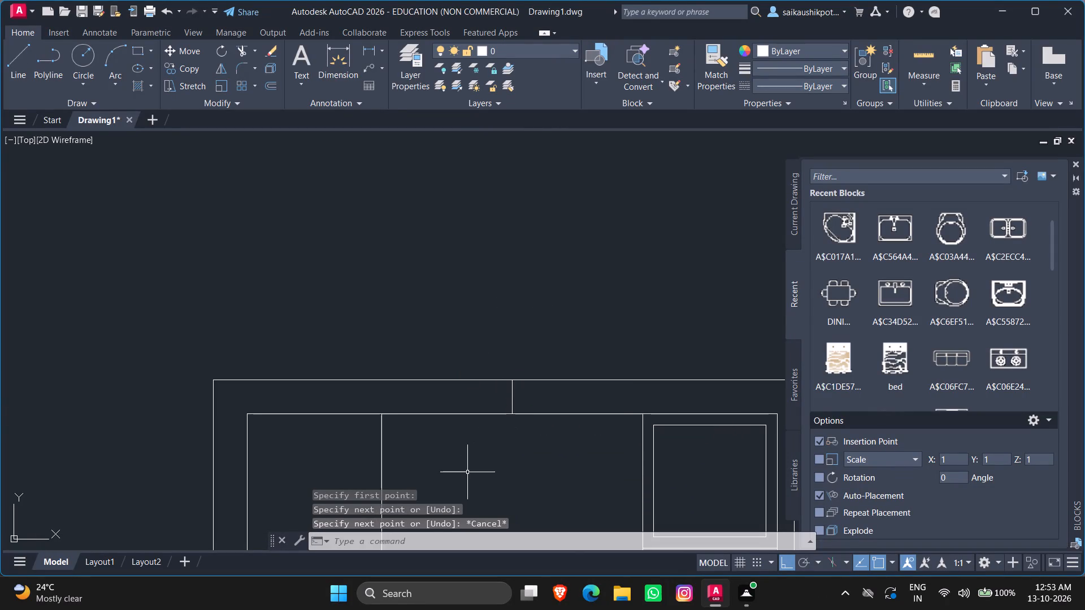
Offset the line across the northeast kitchen's north wall 1.5' to both sides to form the window jambs.
key("o")
key("Return")
type("1.5")
key("shift+quotedbl")
key("Return")
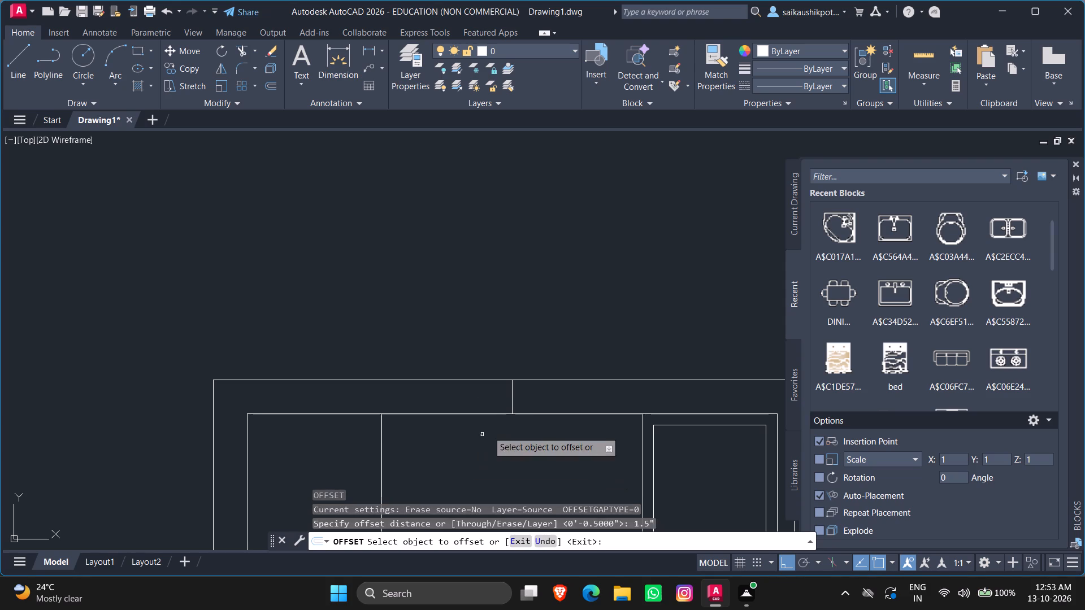
left_click(511, 393)
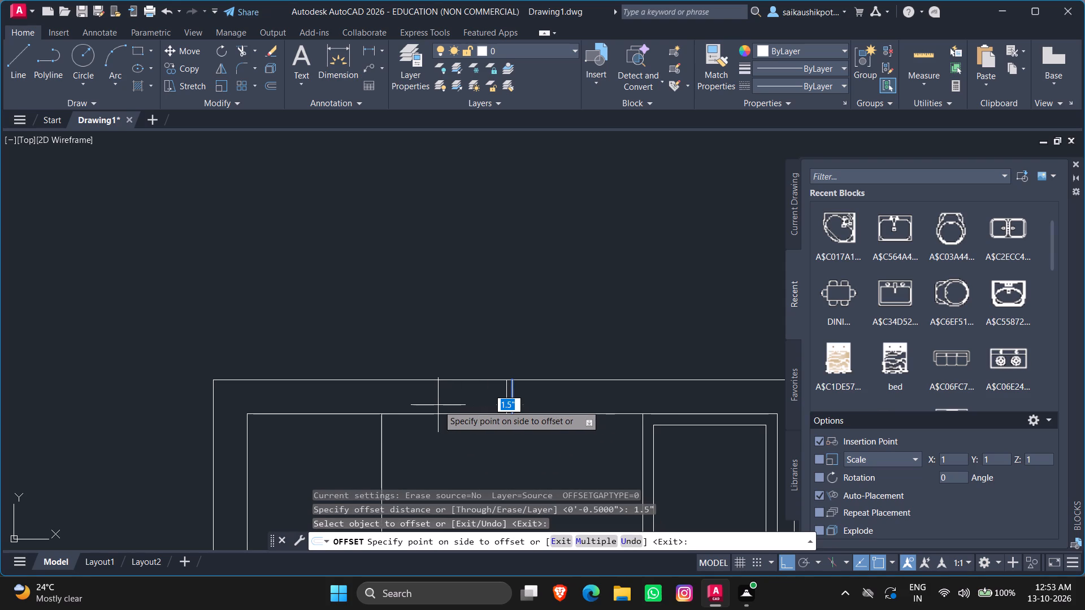
type("1.5'")
key("Return")
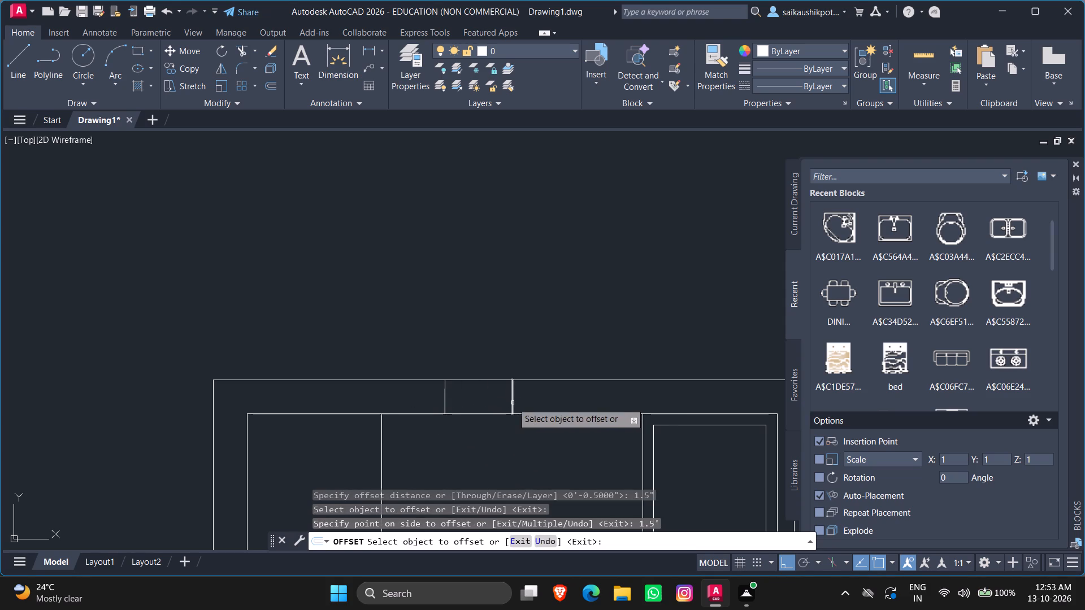
left_click_drag(514, 403, 525, 403)
type("1.5'")
key("Return")
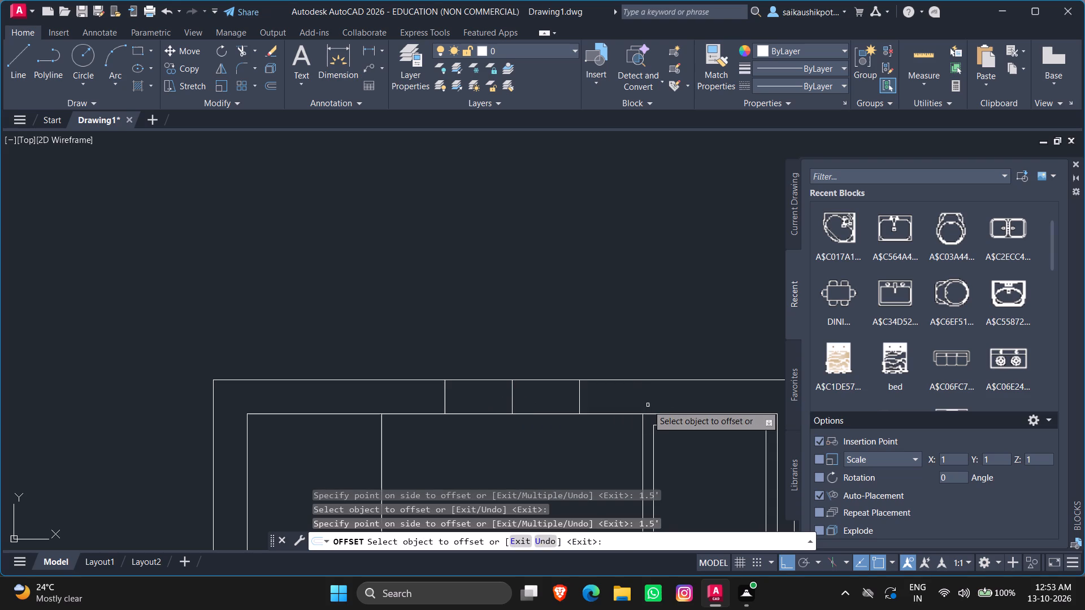
key("Escape")
key("Escape")
Delete the original middle line between the two jambs of the northeast kitchen's window opening.
left_click_drag(531, 402, 500, 404)
left_click(478, 404)
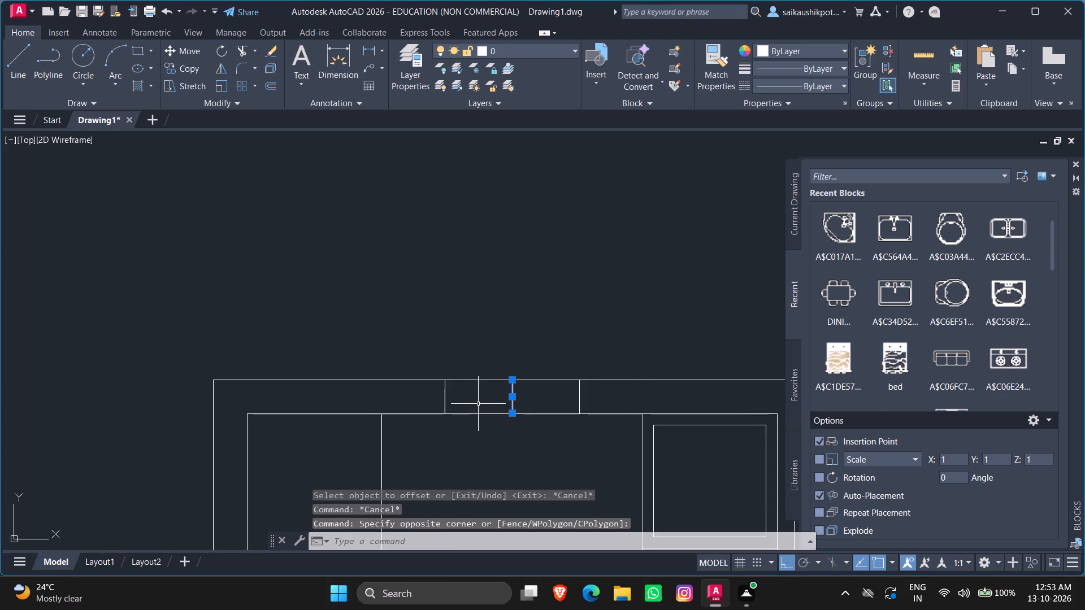
key("Delete")
Draw a line joining the midpoints of the two jambs along the centre of the northeast kitchen's window opening.
key("l")
key("Return")
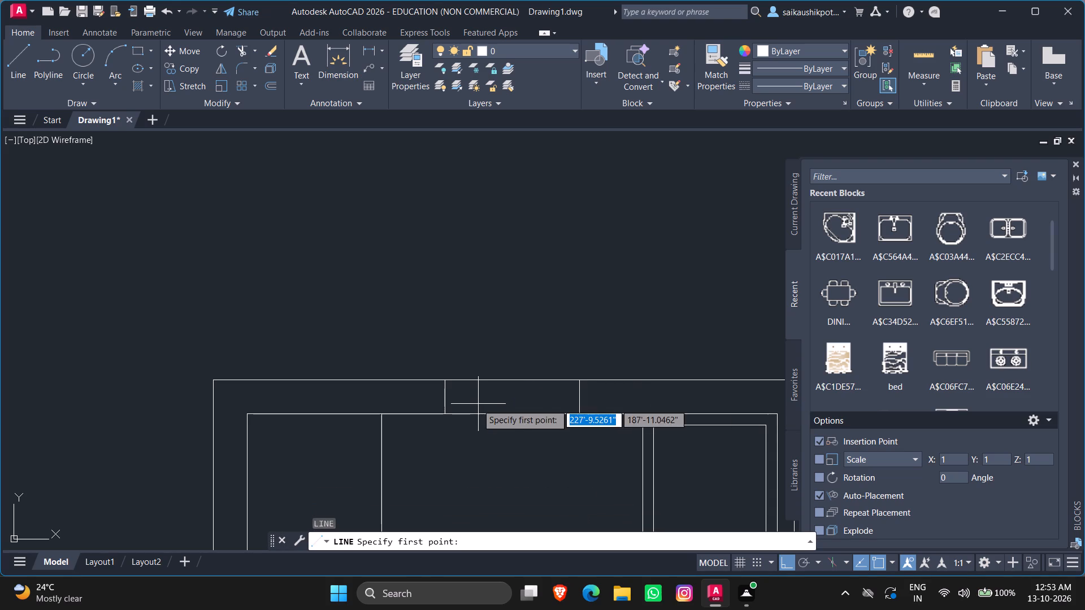
left_click(443, 396)
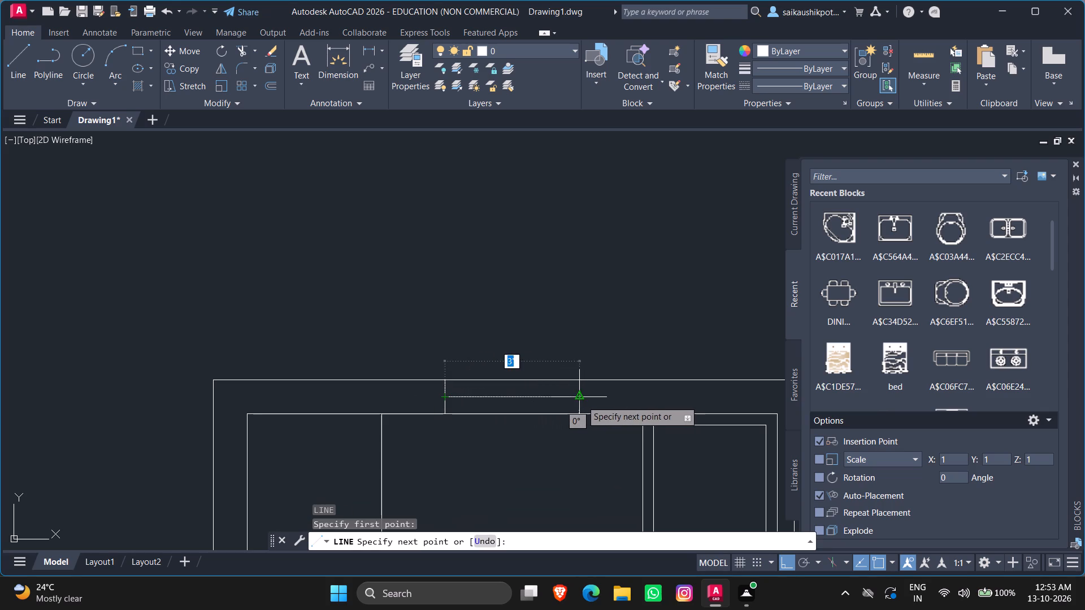
left_click(580, 399)
key("Escape")
scroll(584, 355, "down", 3)
scroll(575, 365, "up", 3)
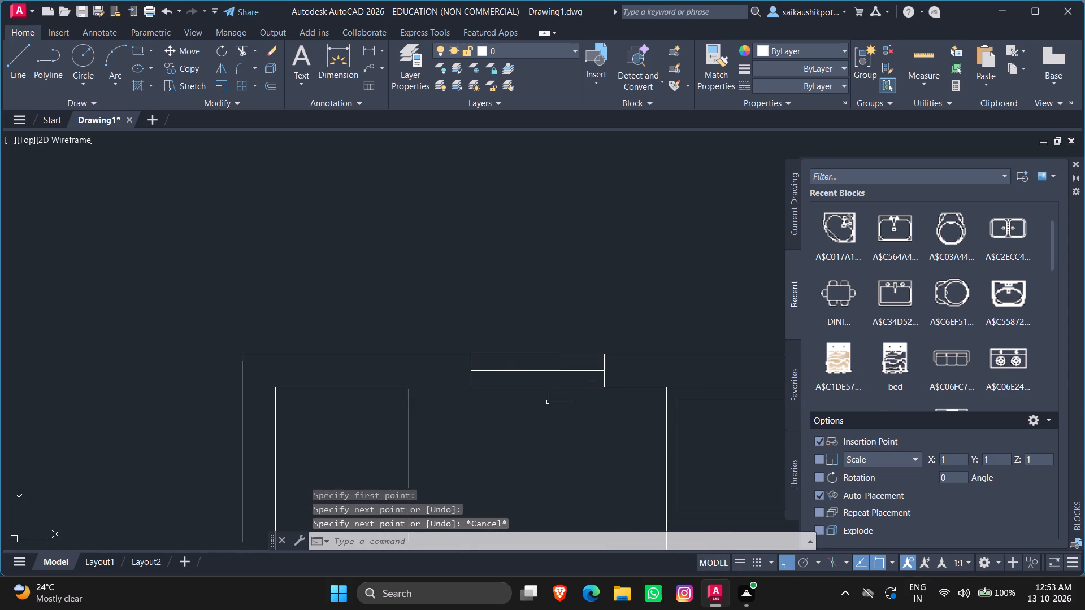
key("Escape")
key("Escape")
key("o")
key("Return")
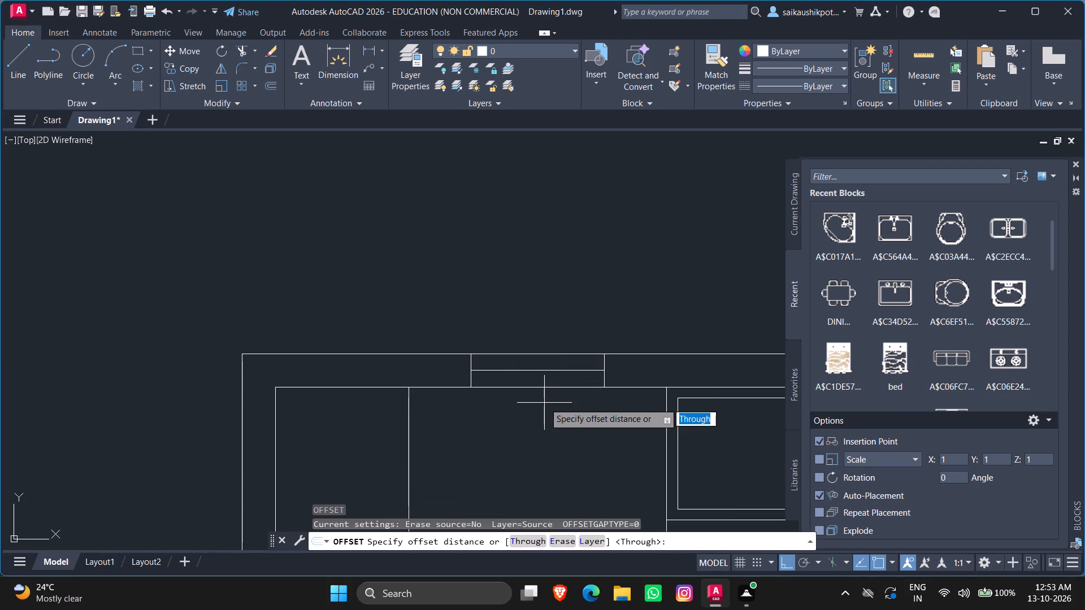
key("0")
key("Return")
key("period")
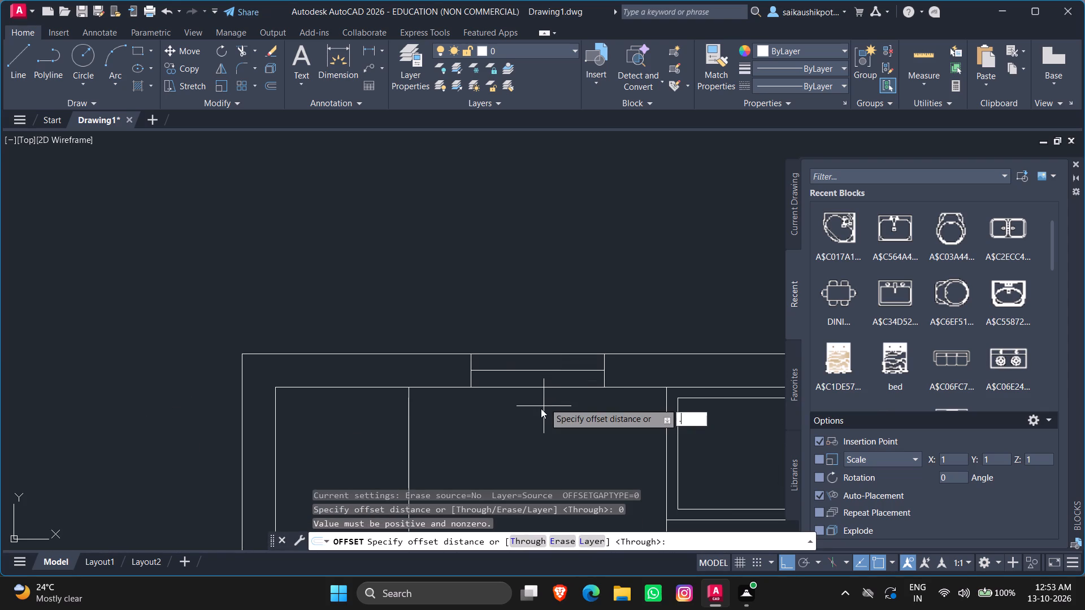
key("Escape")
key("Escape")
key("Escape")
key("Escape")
Offset the centre line of the northeast kitchen's window opening 0.5" to both sides to form the glass lines.
key("o")
key("Return")
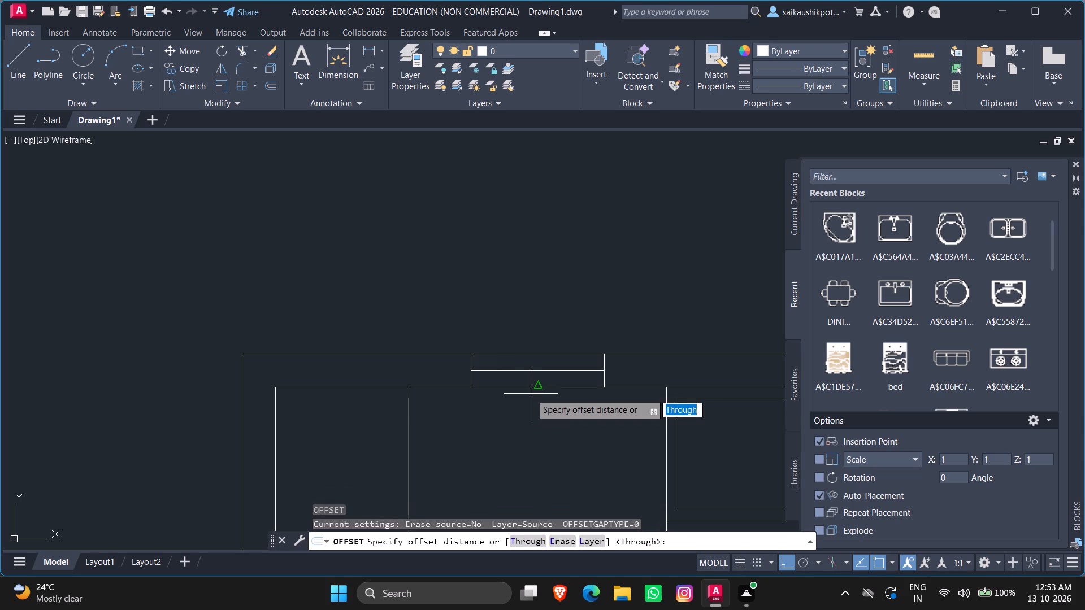
key("0")
type(".5")
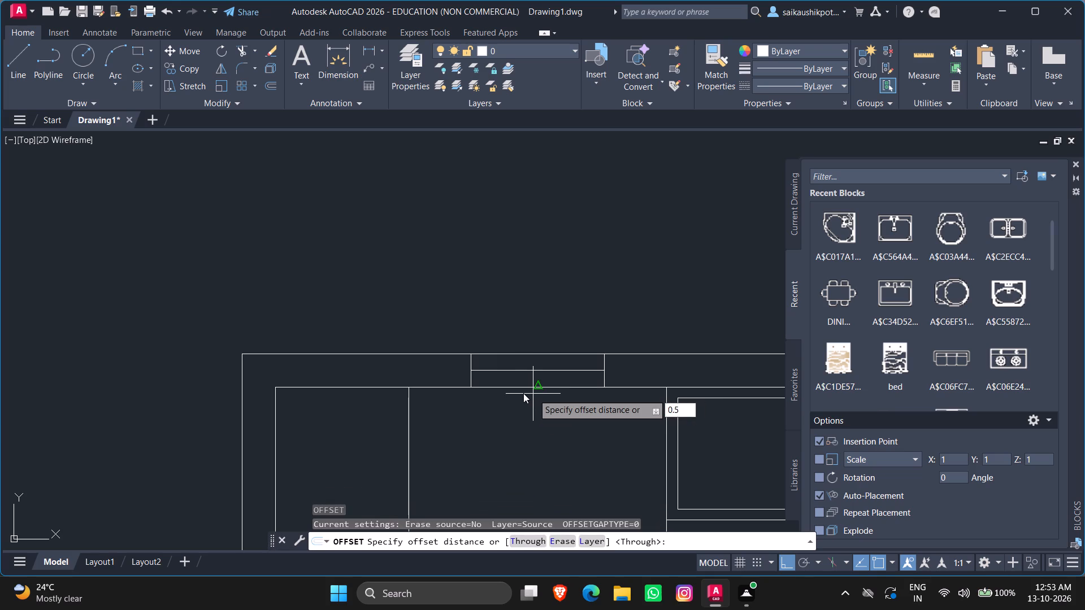
key("shift+quotedbl")
key("Return")
left_click(530, 370)
left_click(539, 317)
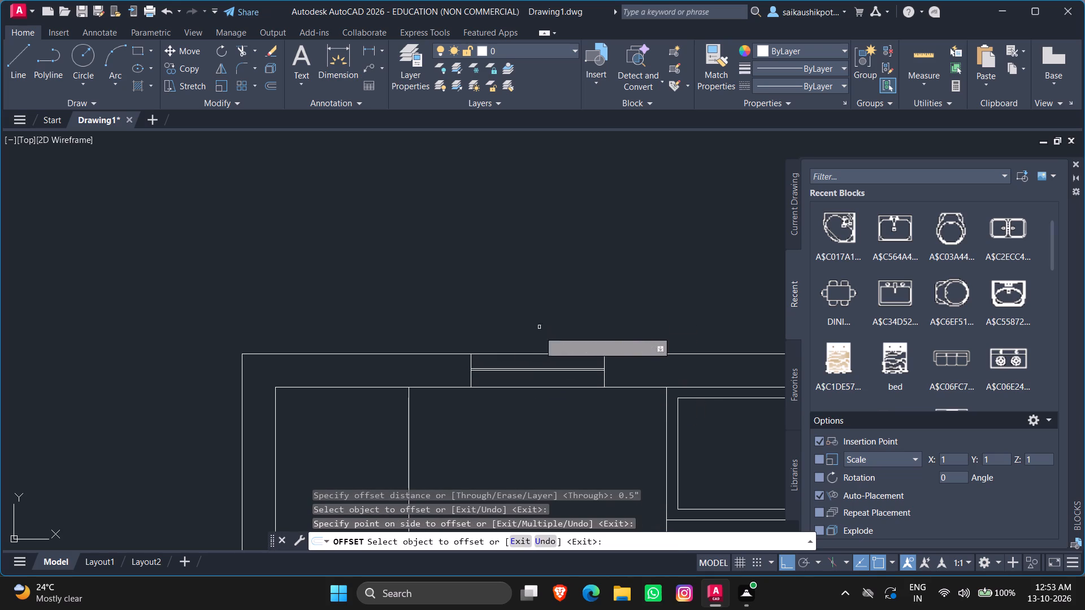
scroll(535, 382, "up", 3)
left_click(514, 338)
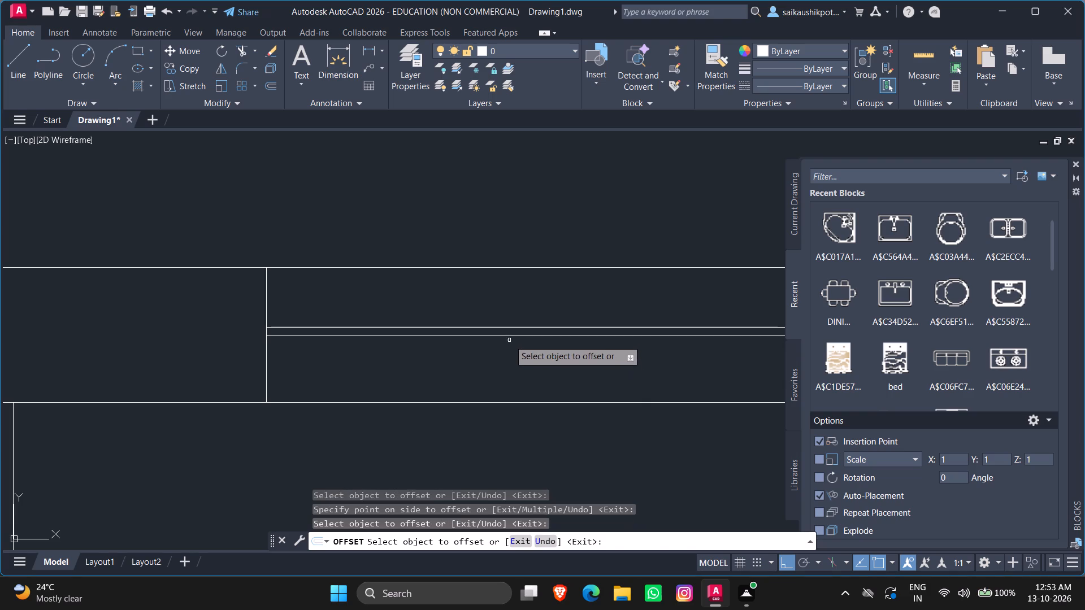
left_click(510, 335)
left_click(511, 385)
key("Escape")
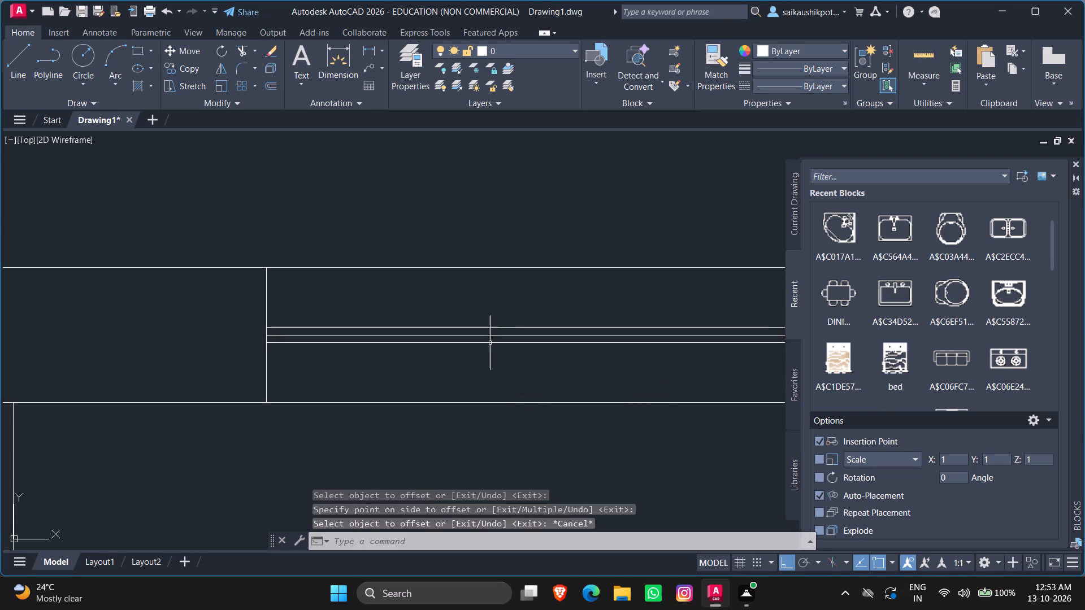
Delete the original centre line between the two glass lines of the northeast kitchen's window.
left_click(489, 335)
key("Delete")
Draw a horizontal line joining the outer corners of the north walls across the open recess above the staircase.
scroll(517, 347, "down", 3)
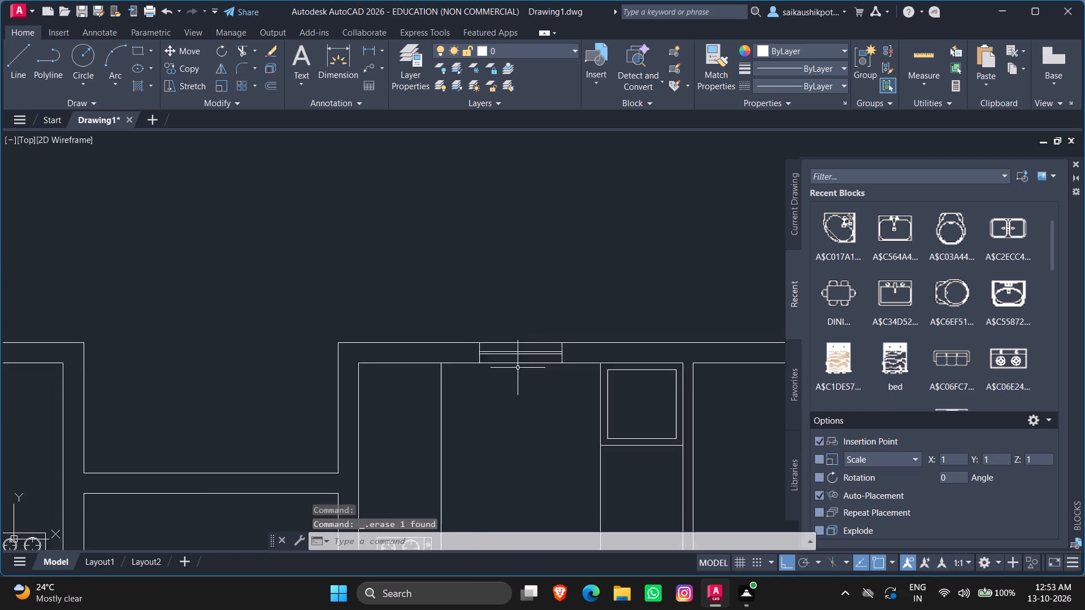
scroll(518, 375, "down", 4)
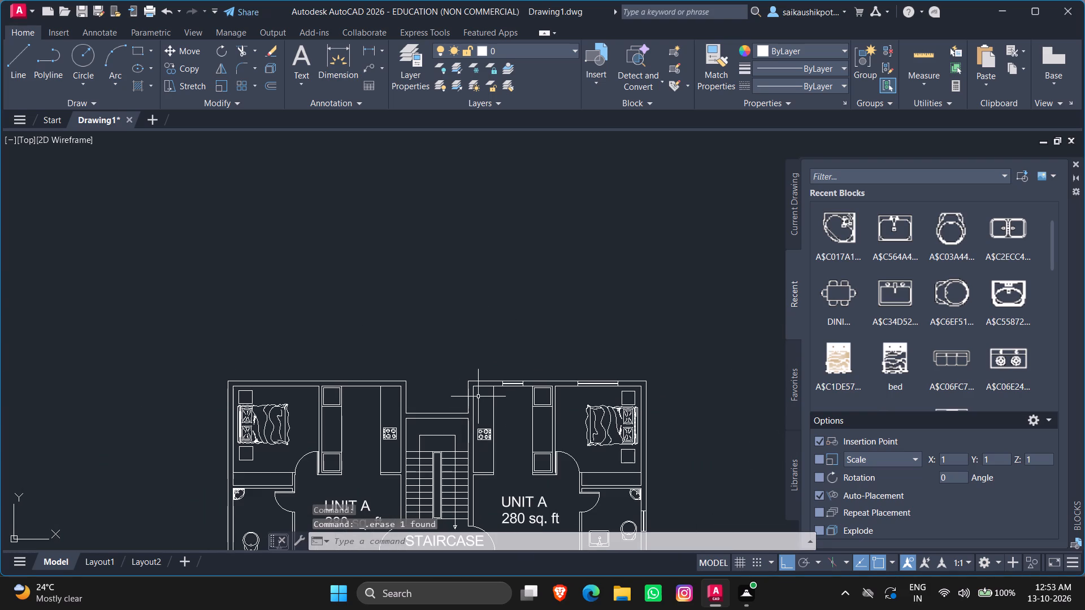
scroll(423, 391, "up", 3)
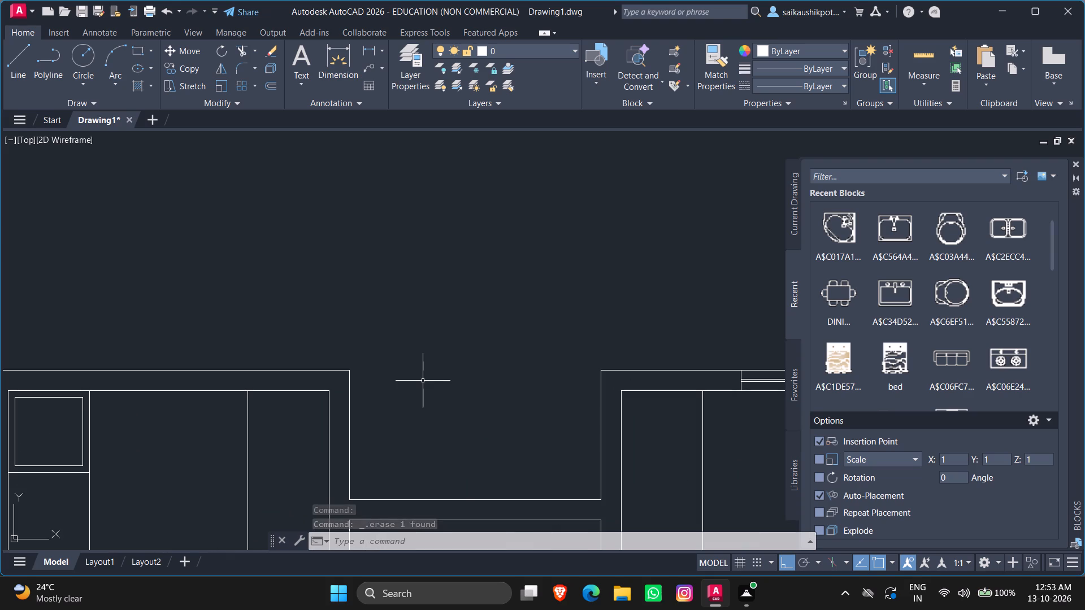
key("Escape")
key("Escape")
key("Escape")
key("l")
key("Return")
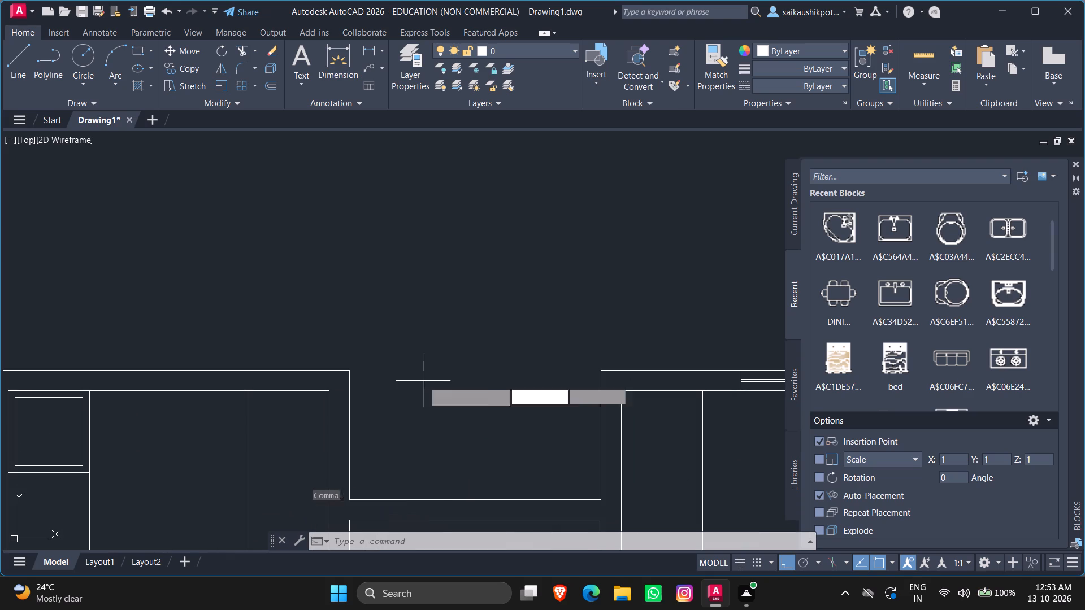
left_click(348, 368)
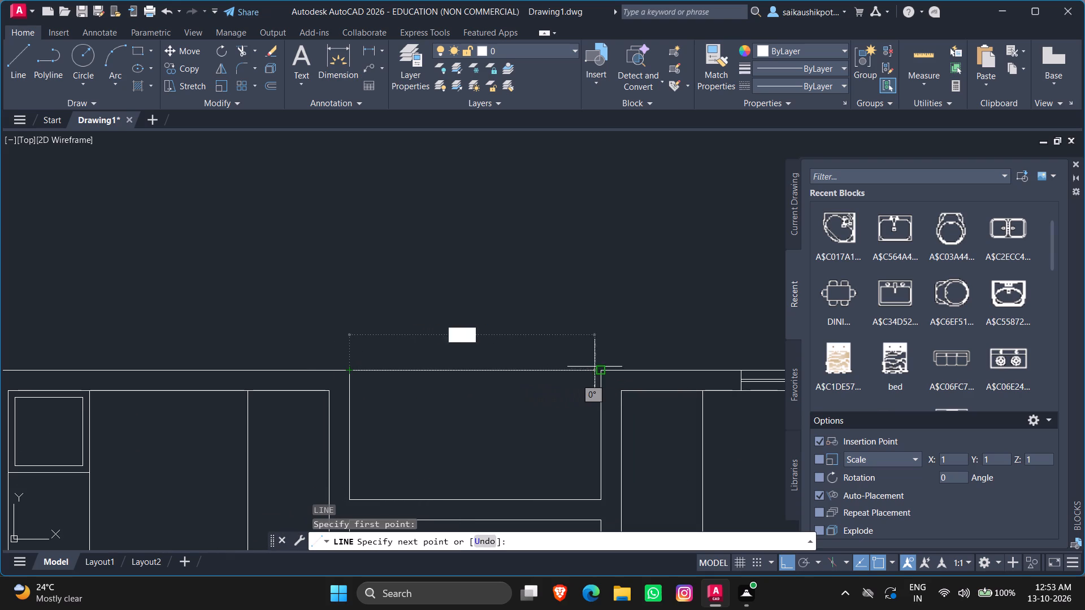
left_click(599, 368)
key("Escape")
key("Escape")
key("Escape")
key("Escape")
Offset the line closing the recess north of the staircase 9" inward to form the wall's inner face.
key("o")
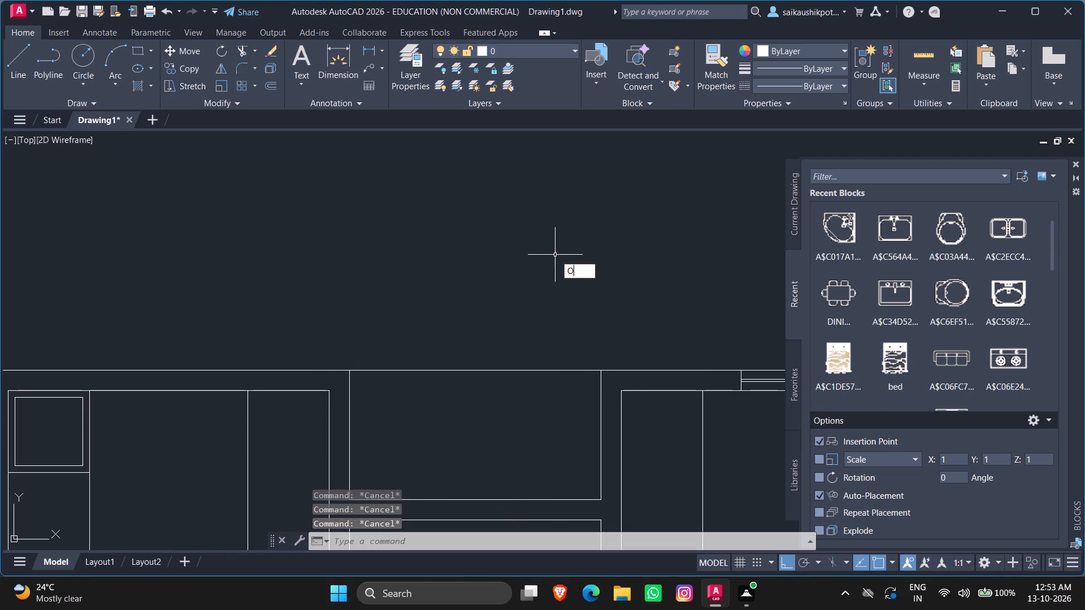
key("Return")
type("9\"")
key("Return")
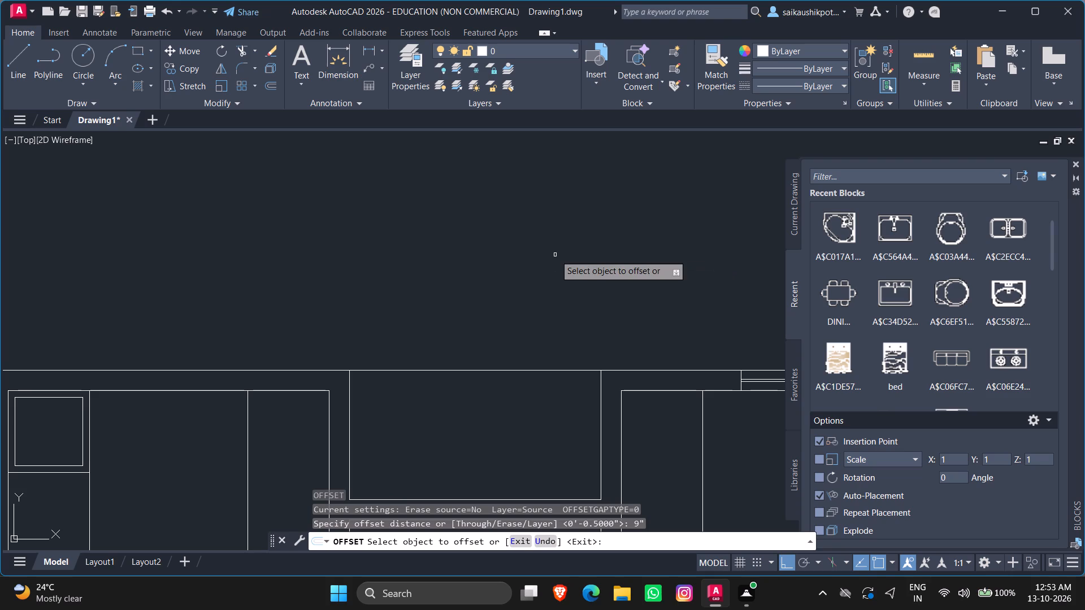
left_click(473, 369)
left_click(469, 402)
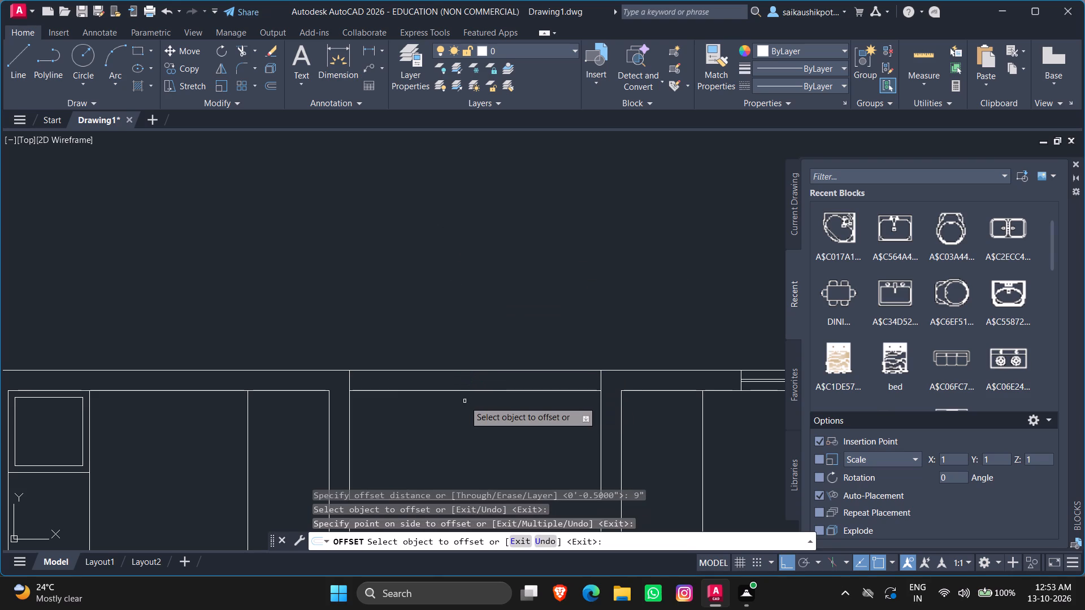
key("Escape")
key("Escape")
Copy the SHAFT label from the south shaft and paste it inside the enclosed space north of the staircase.
scroll(204, 255, "down", 4)
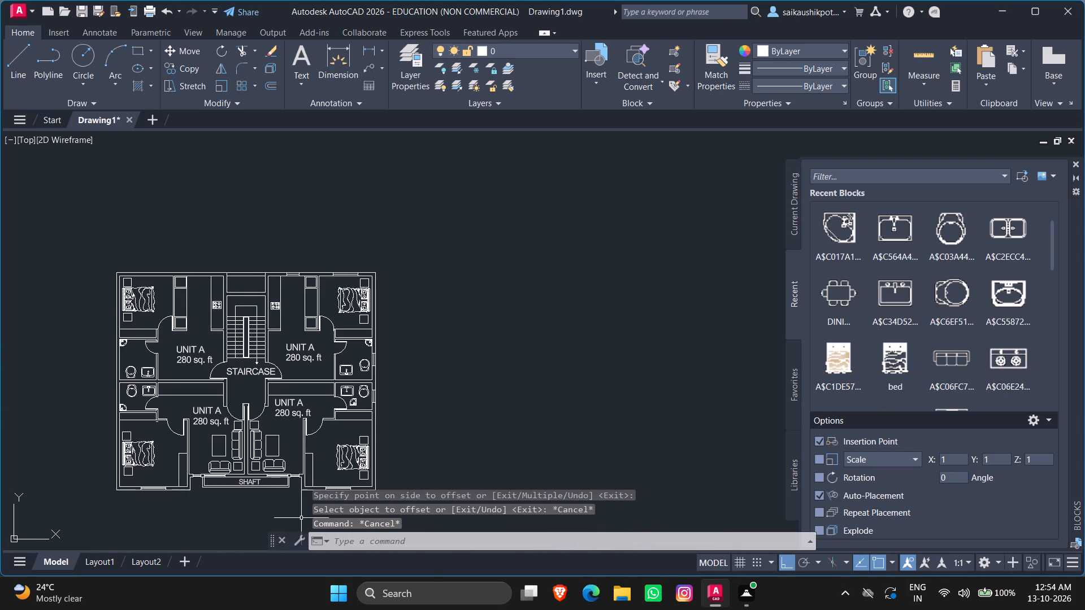
scroll(244, 497, "up", 2)
left_click(237, 467)
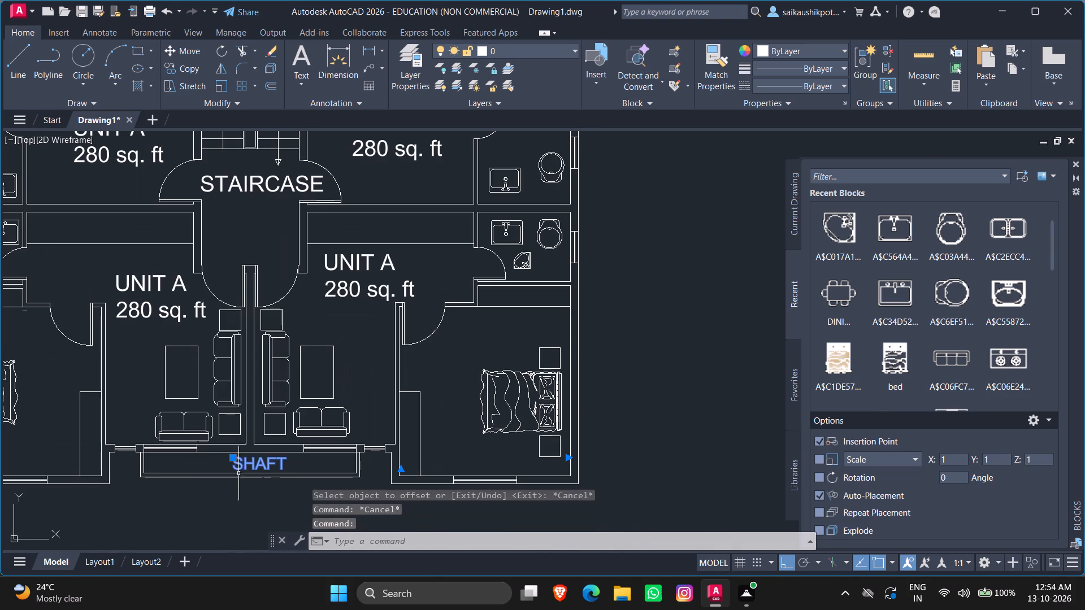
key("ctrl+c")
key("ctrl+v")
scroll(282, 598, "down", 2)
scroll(349, 394, "down", 3)
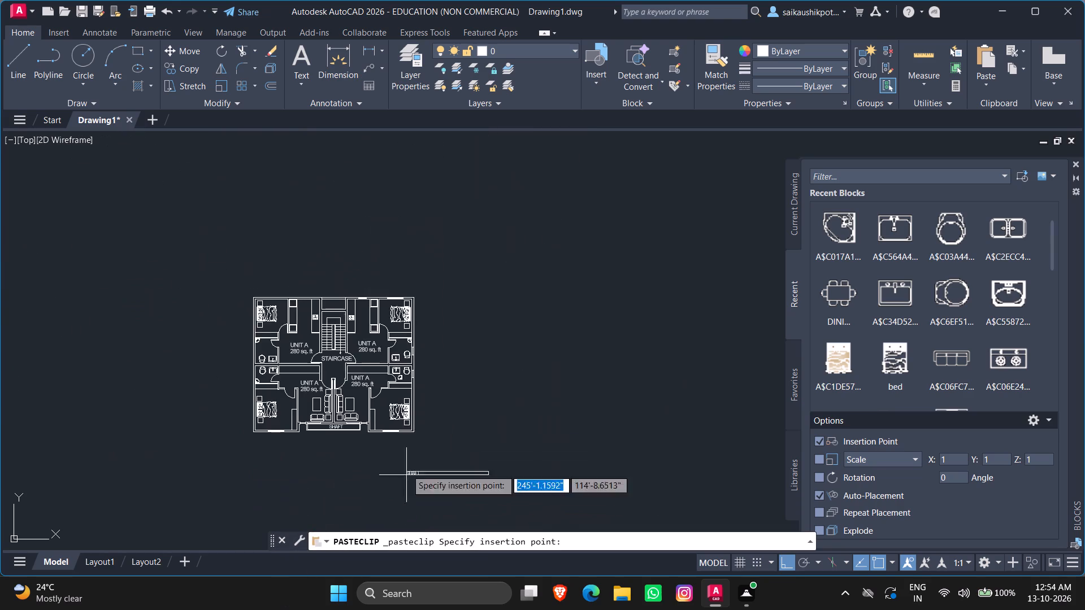
scroll(323, 295, "up", 7)
scroll(331, 365, "down", 3)
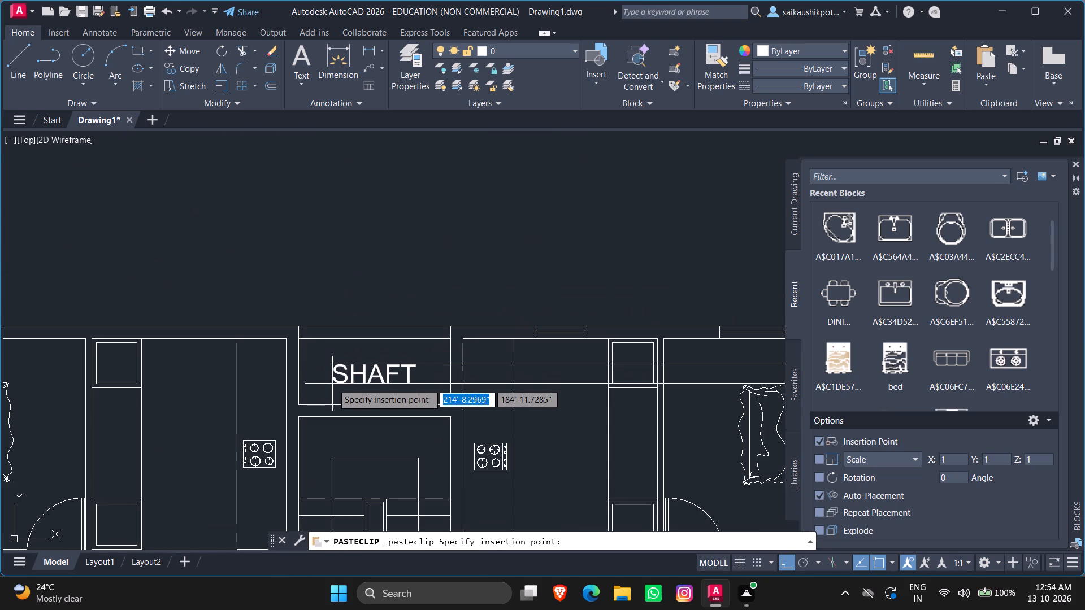
left_click(331, 379)
key("Escape")
key("Escape")
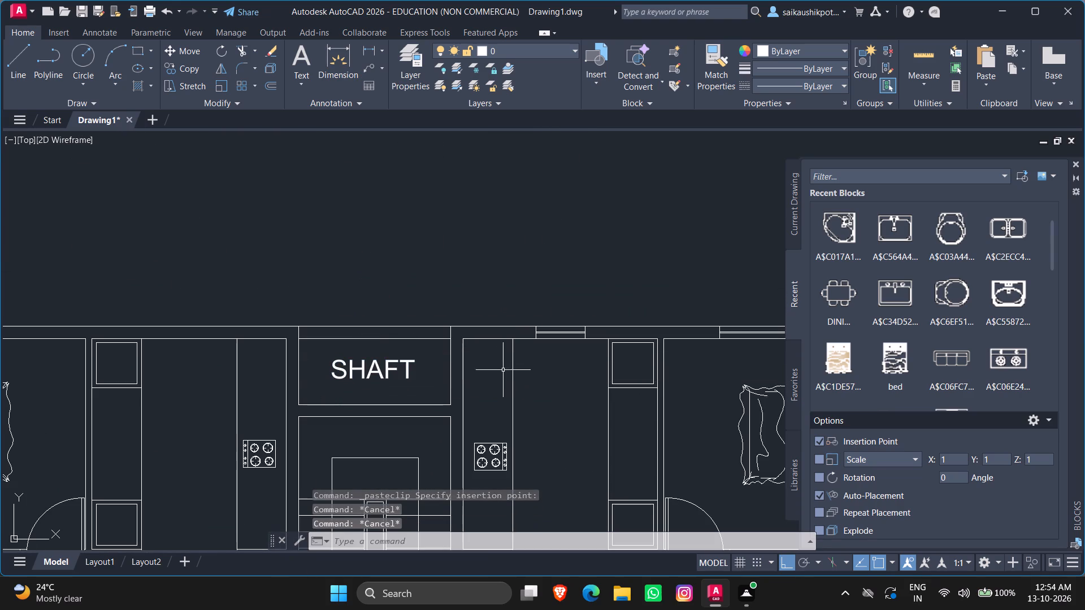
Draw a 9" line across the north exterior wall of the northwest unit's kitchen from the midpoint of the wall's inner face.
scroll(472, 345, "down", 2)
scroll(378, 329, "up", 3)
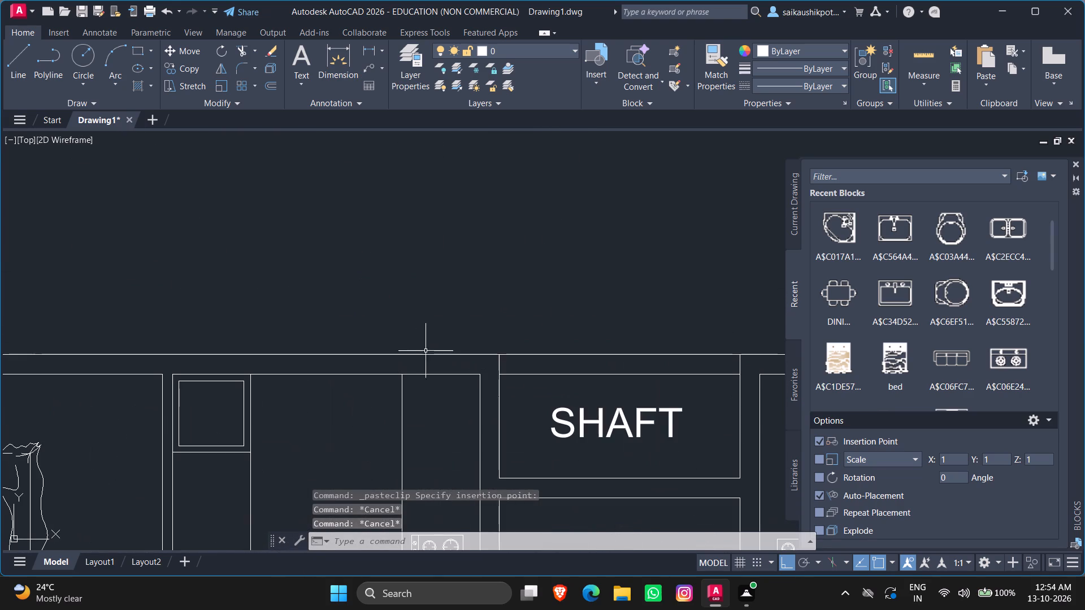
scroll(338, 360, "down", 2)
scroll(324, 357, "up", 1)
key("space")
key("Escape")
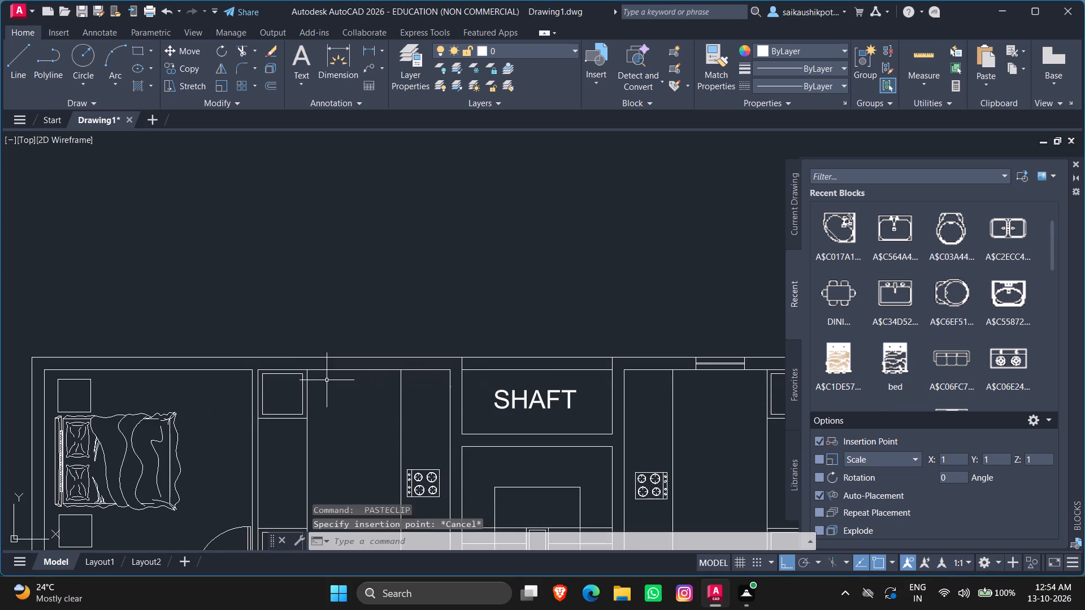
key("Escape")
key("Escape")
key("l")
key("Return")
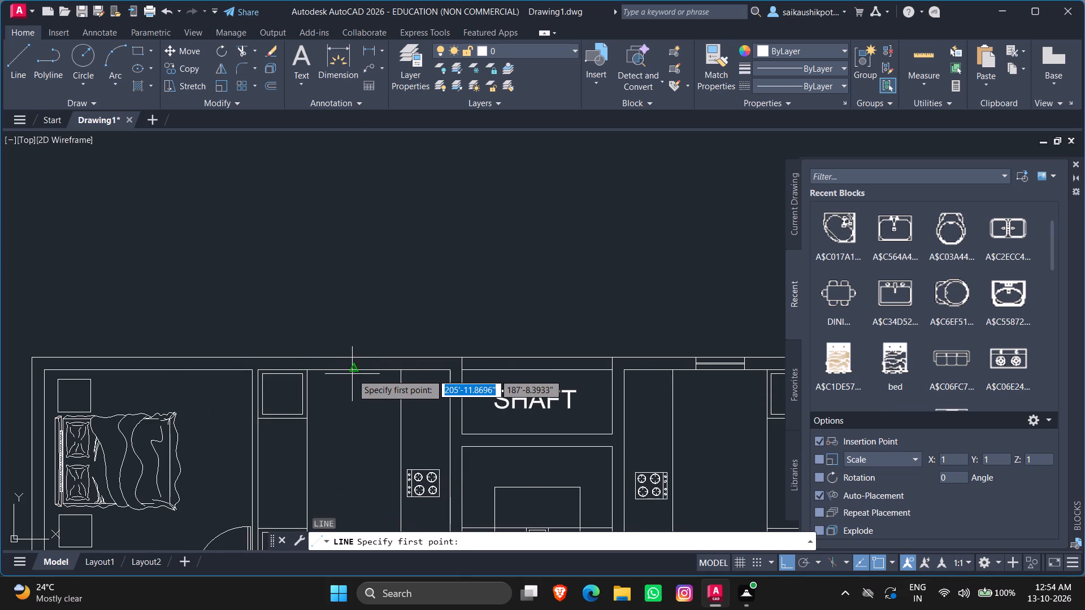
left_click(351, 369)
scroll(353, 356, "up", 2)
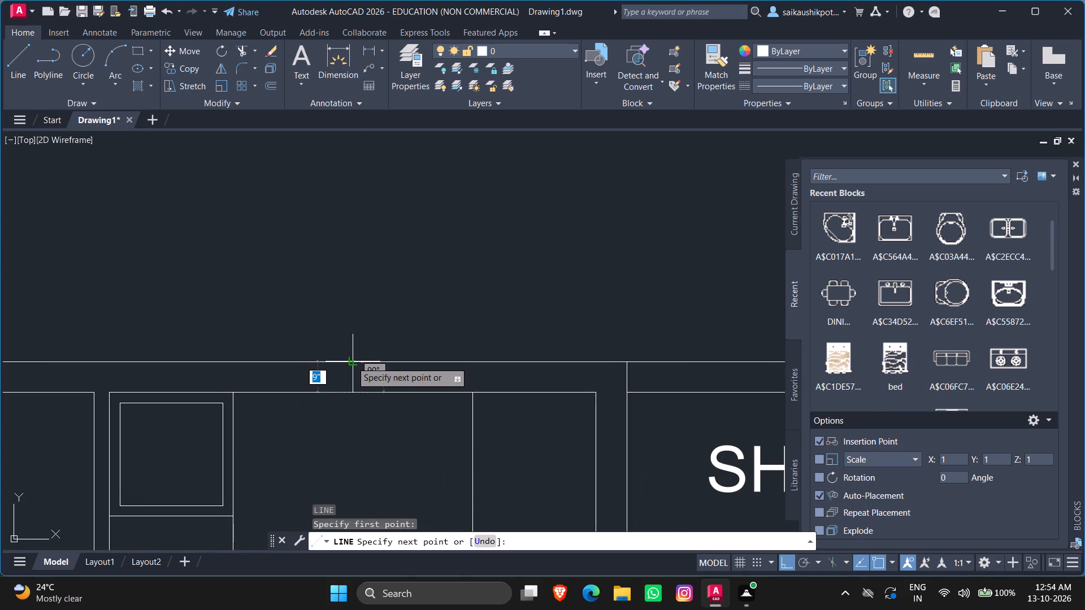
left_click(351, 361)
key("Escape")
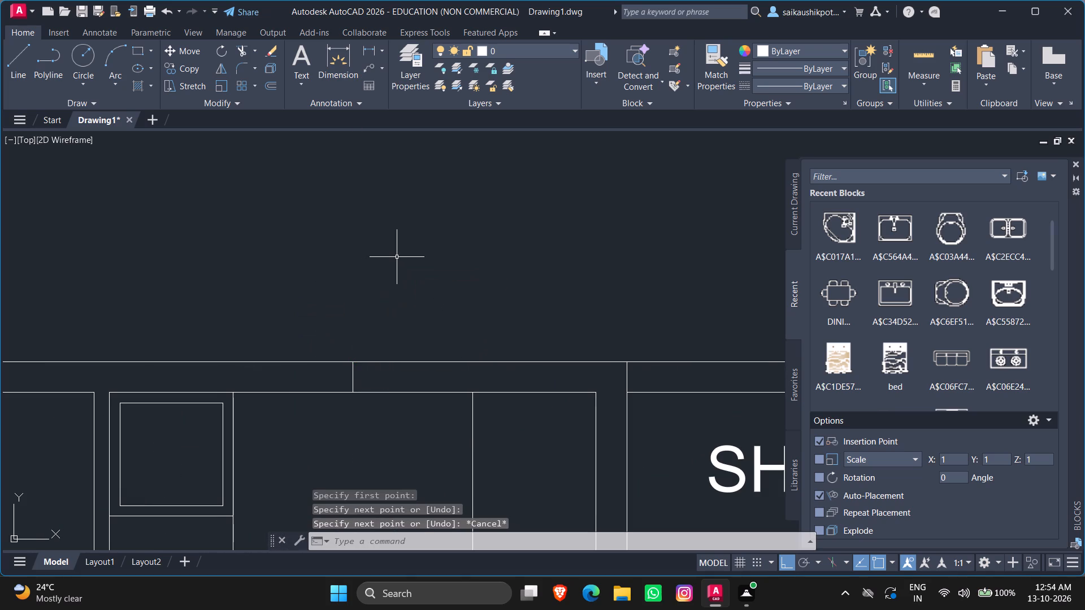
Offset the line across the northwest kitchen's north wall to form the window jambs.
key("o")
key("Return")
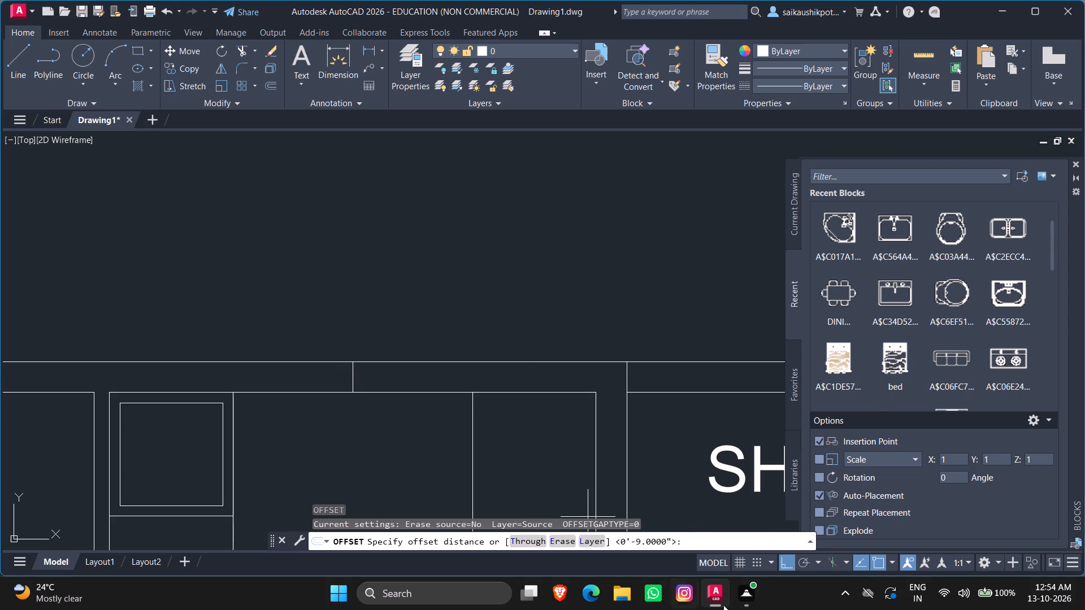
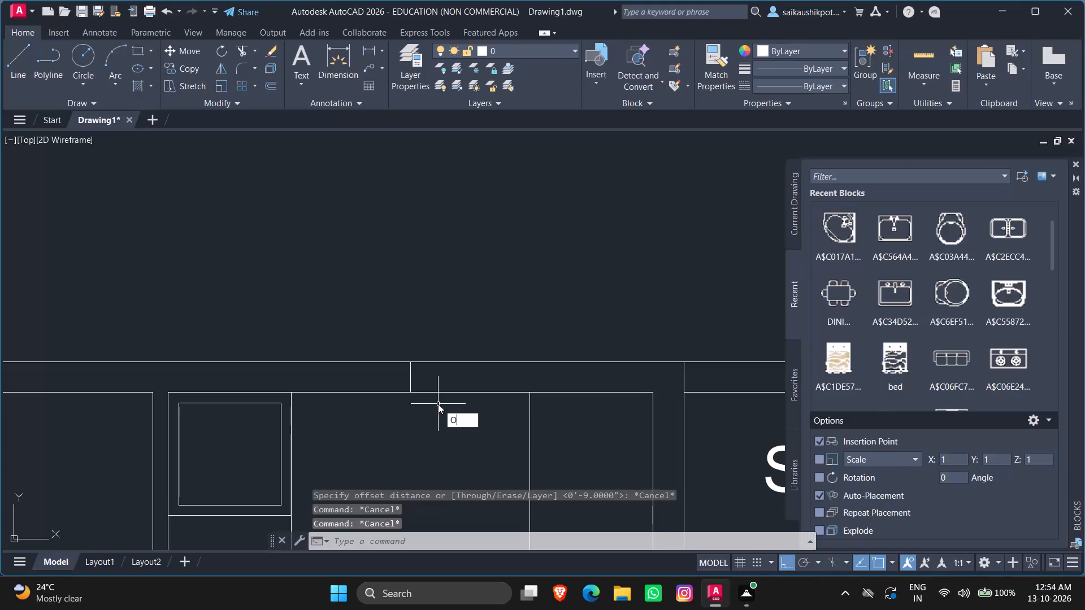
Offset the short line across the kitchen's top exterior wall 1.5' to both sides to mark the window jambs.
key("Return")
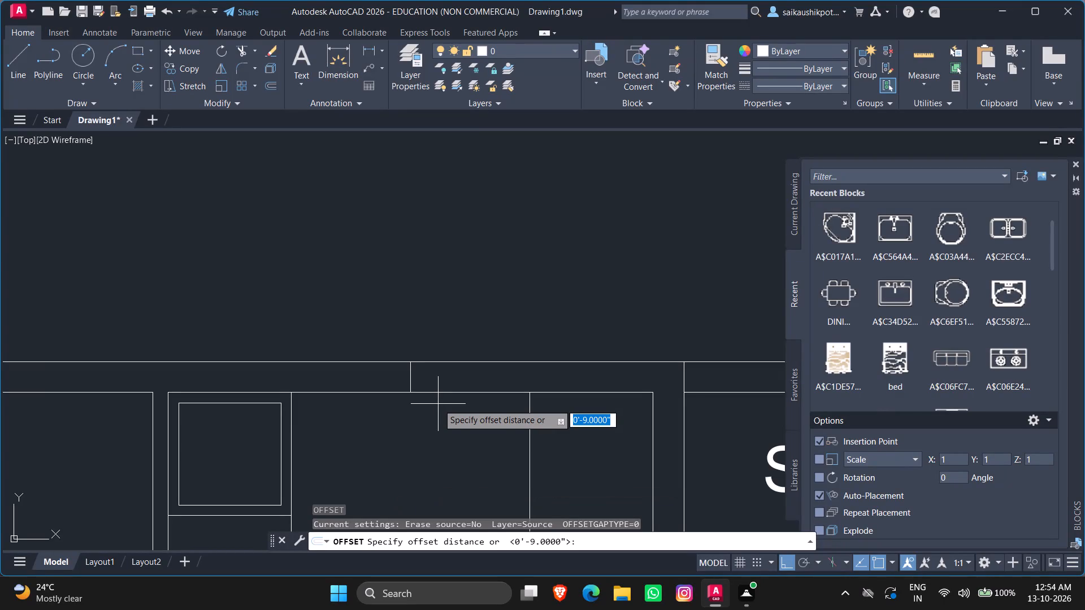
type("1.5'")
key("Return")
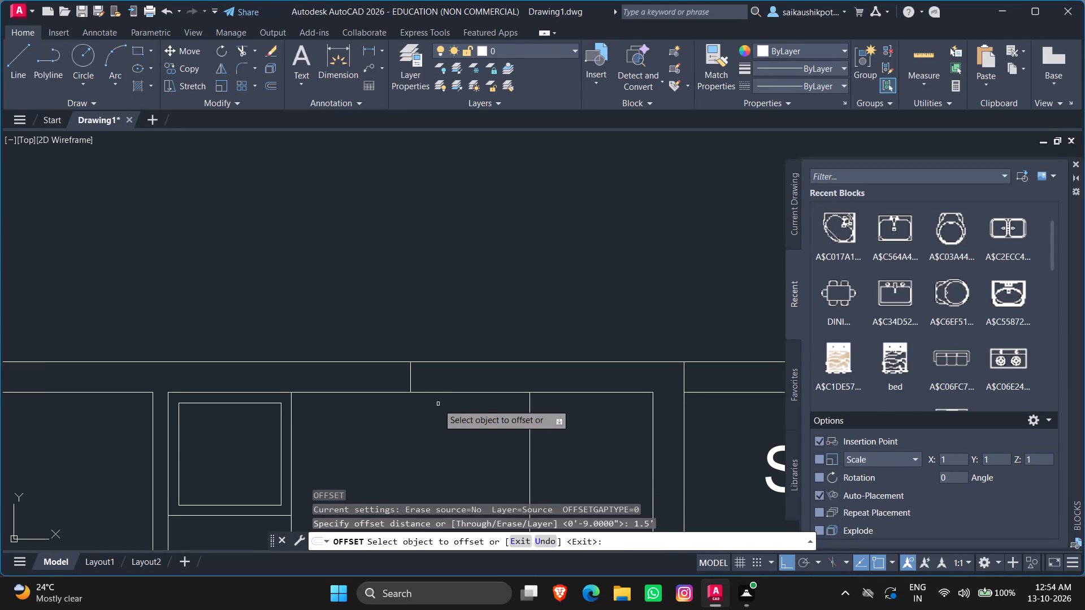
left_click(411, 381)
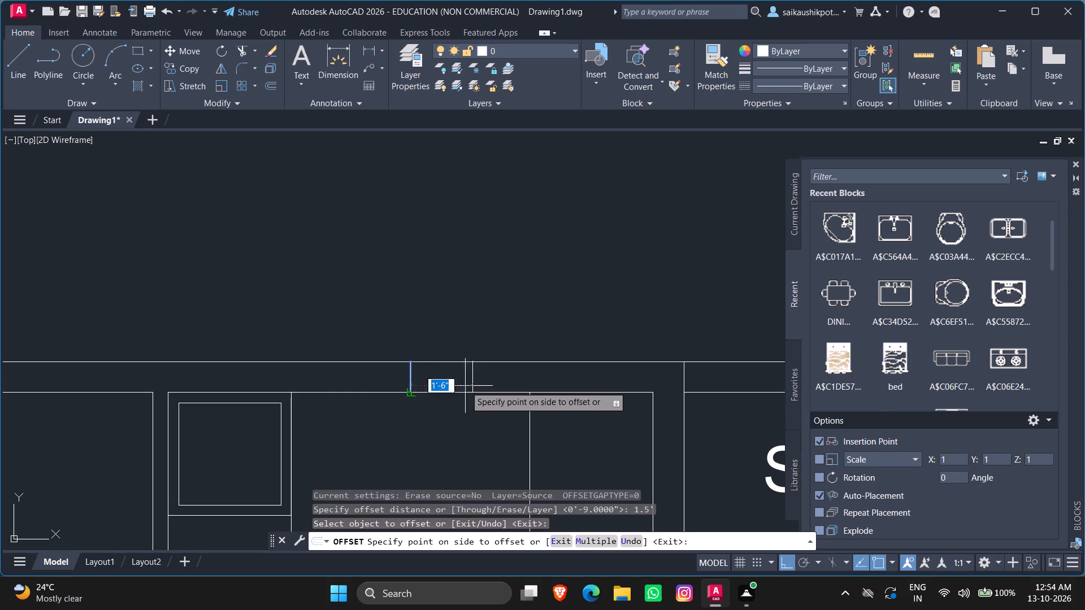
left_click(465, 386)
left_click(410, 378)
left_click(350, 394)
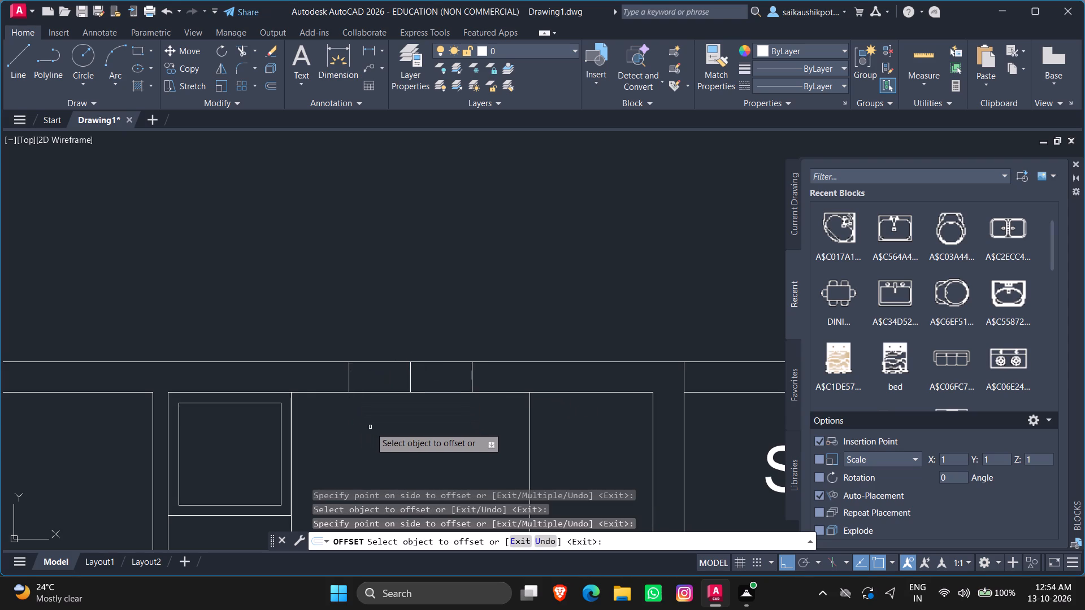
key("Escape")
Delete the original middle line between the two offset jamb lines in the kitchen's top wall.
left_click_drag(415, 383, 402, 386)
left_click(397, 386)
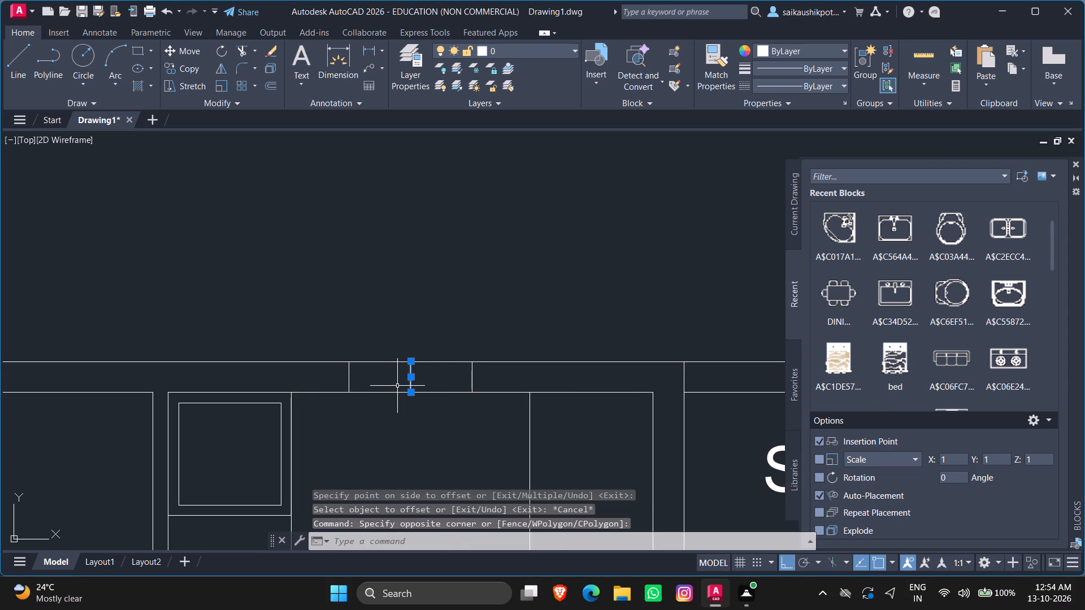
key("Delete")
key("Escape")
key("Escape")
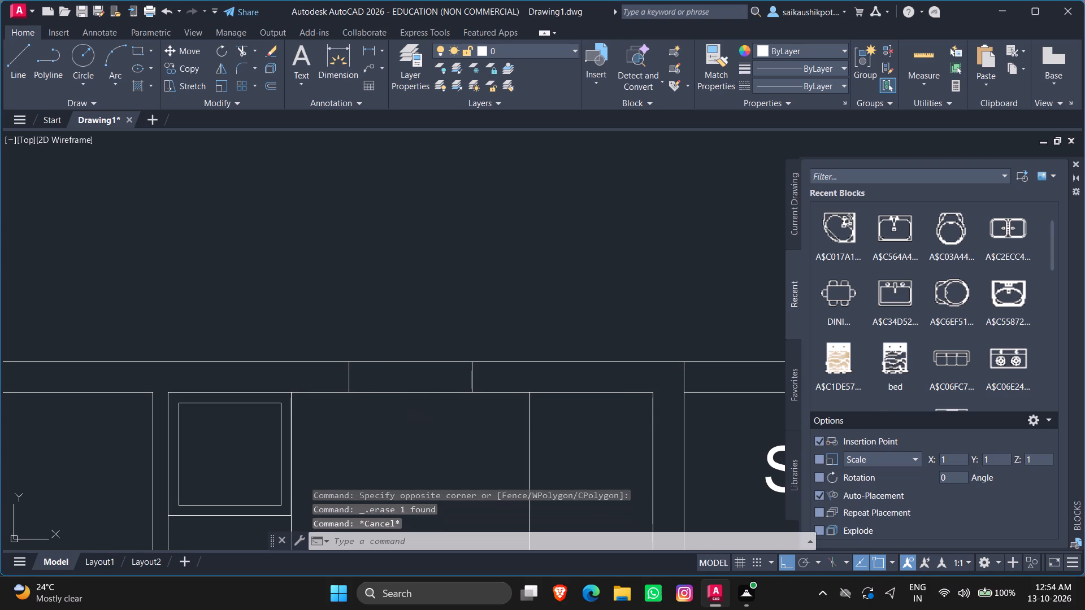
Draw a horizontal line joining the midpoints of the two jamb lines of the kitchen window opening.
key("l")
key("Return")
left_click(352, 377)
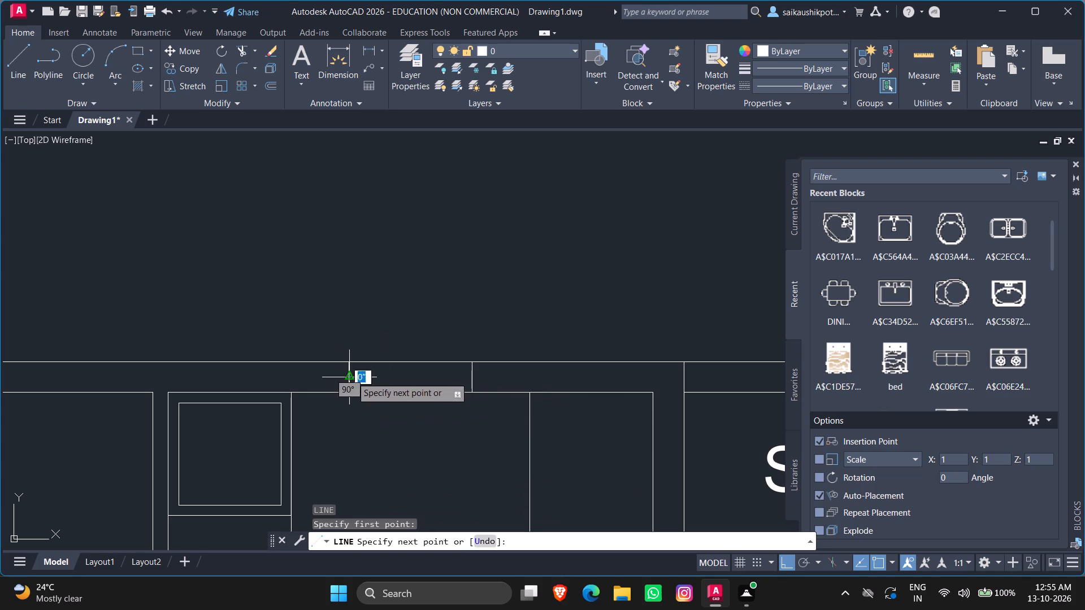
left_click(473, 378)
key("Escape")
key("Escape")
key("Escape")
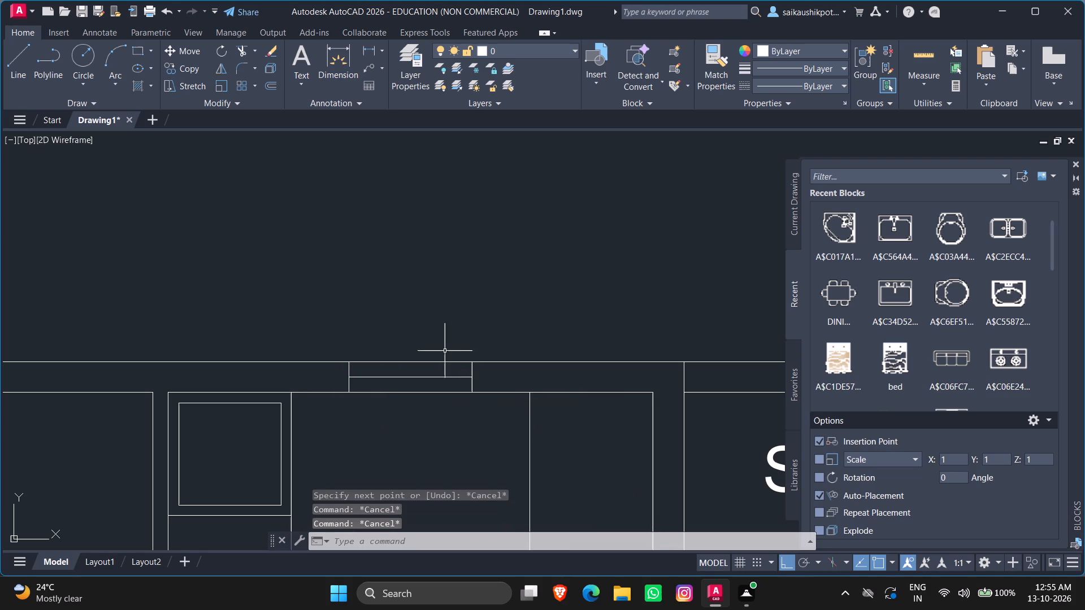
Offset the kitchen window's horizontal centre line 0.5" both above and below.
key("o")
key("Return")
type("0.5")
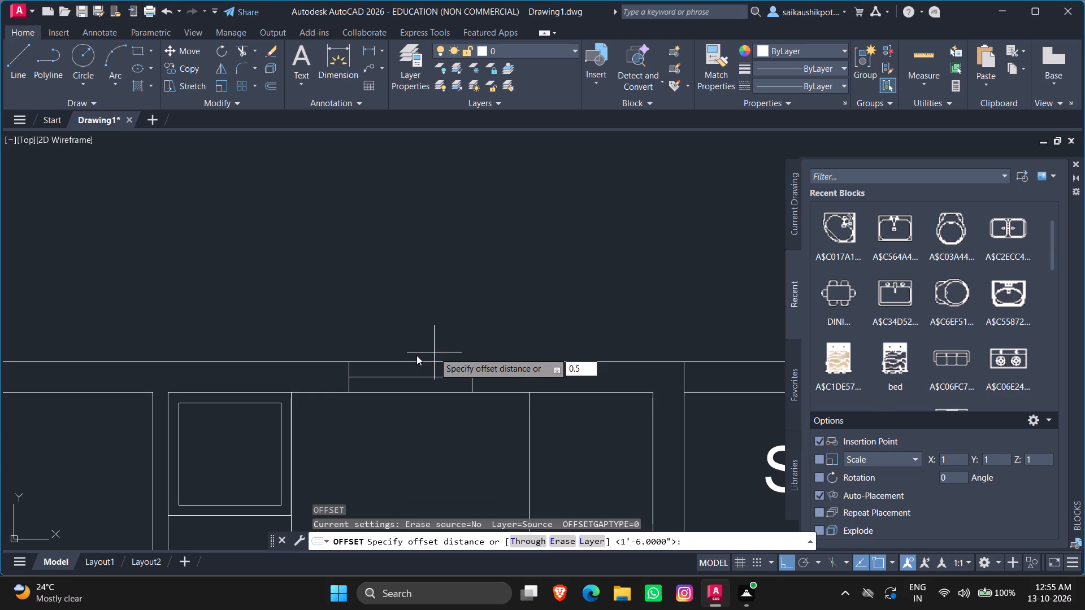
key("shift+quotedbl")
key("Return")
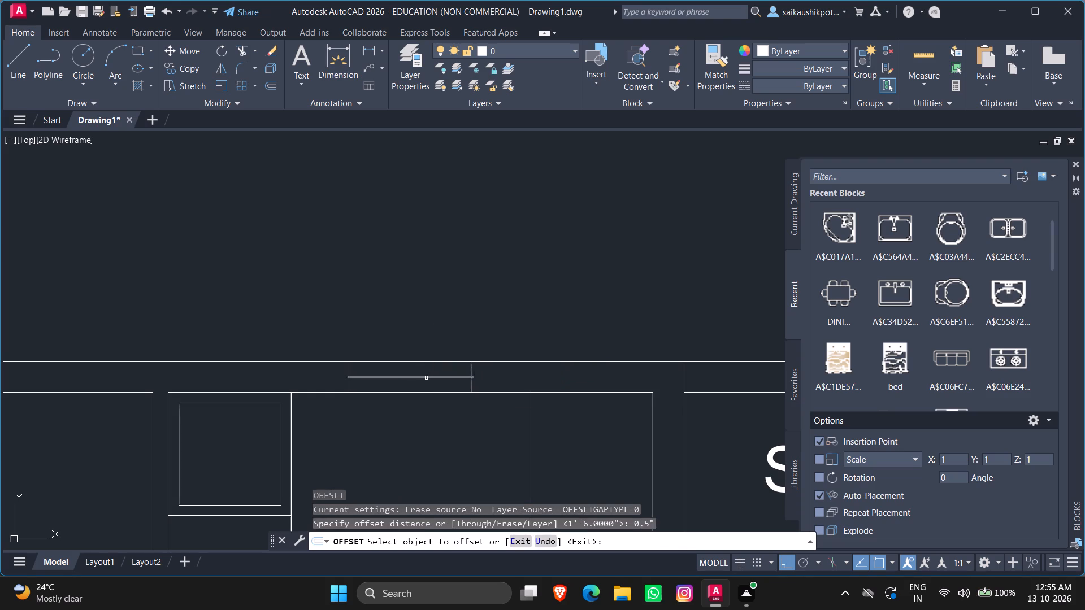
left_click(426, 378)
left_click(433, 325)
scroll(428, 387, "up", 3)
left_click(403, 346)
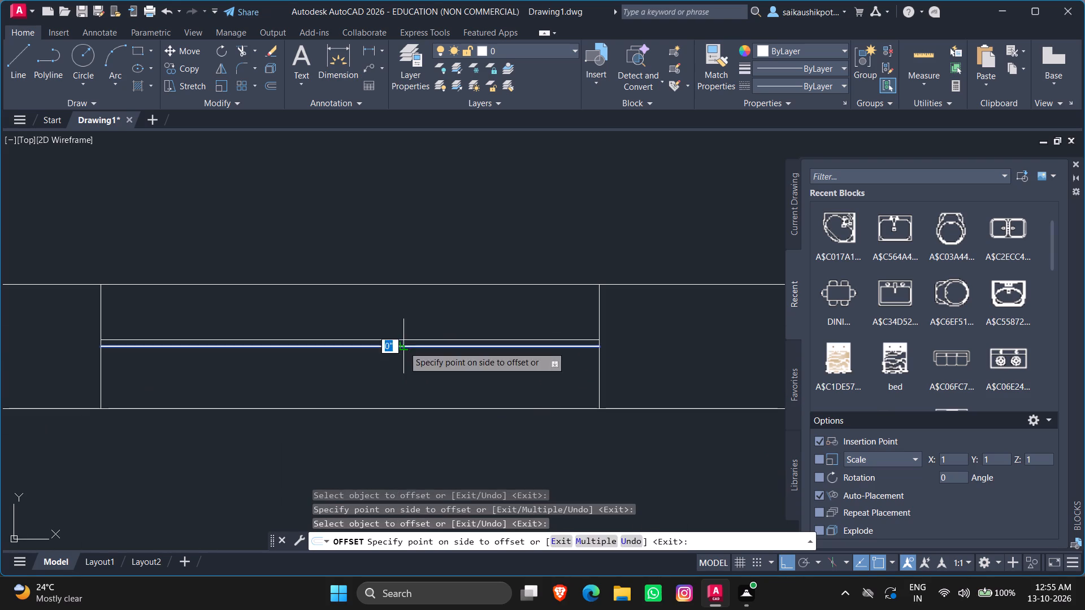
left_click(405, 382)
key("Escape")
key("Escape")
Delete the original centre line between the two offset glazing lines of the kitchen window.
left_click(383, 348)
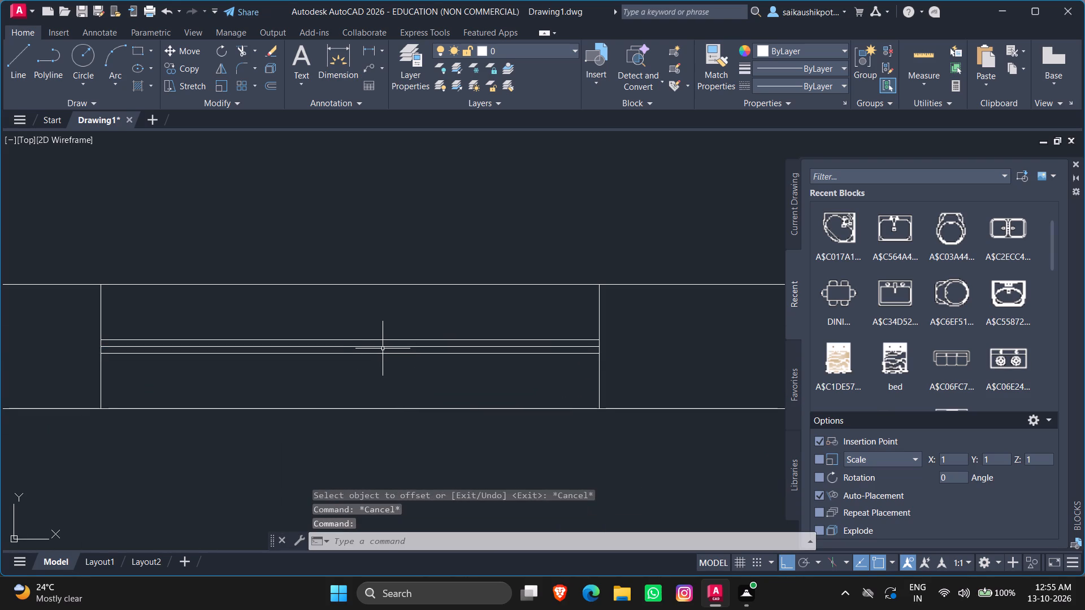
key("Delete")
scroll(453, 429, "down", 7)
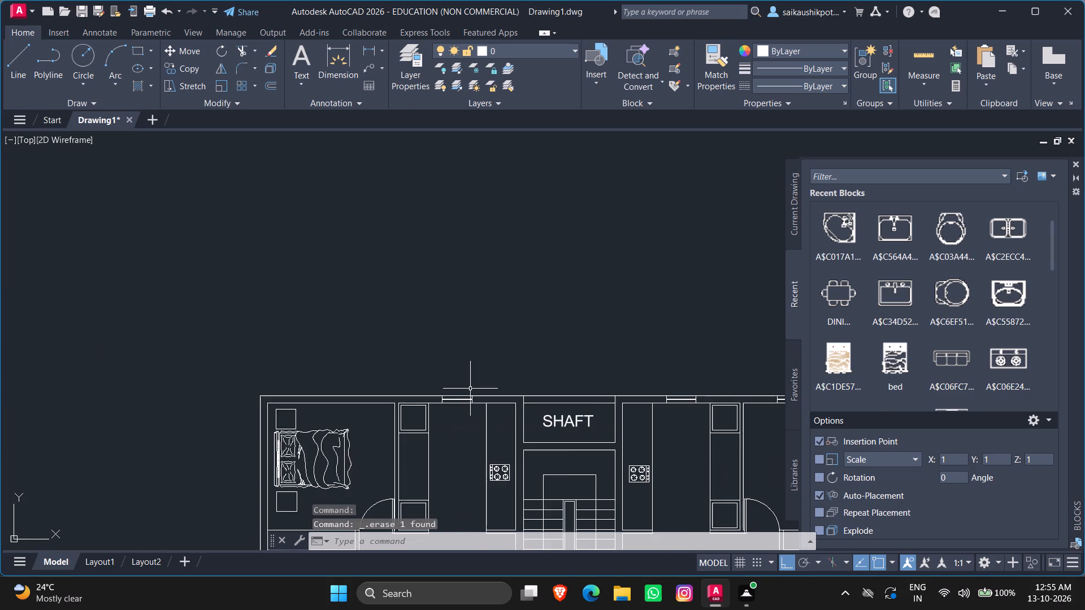
scroll(370, 400, "up", 2)
scroll(455, 399, "down", 2)
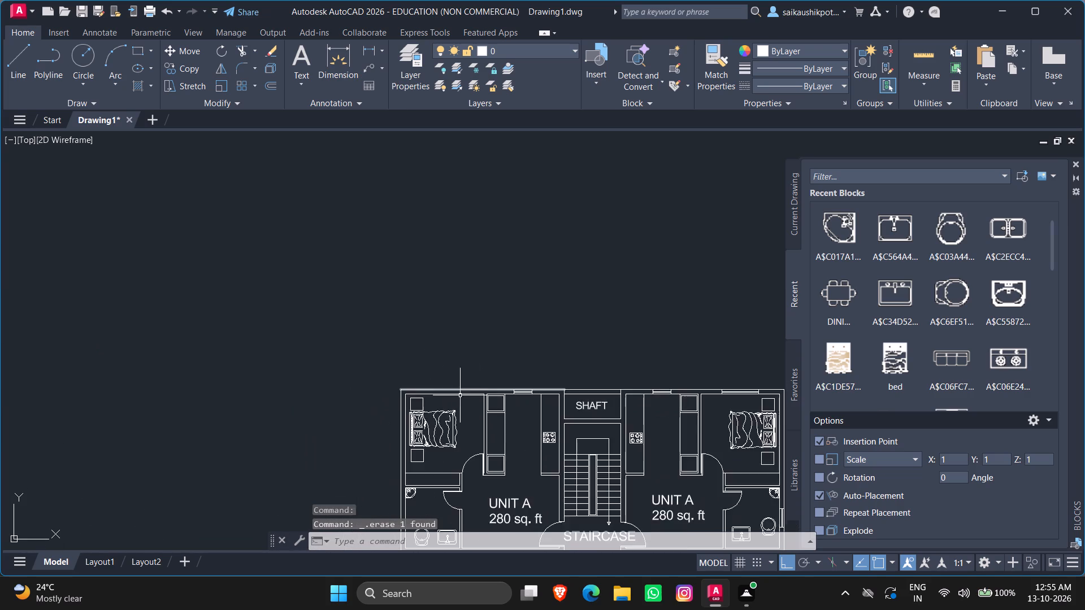
scroll(424, 396, "up", 2)
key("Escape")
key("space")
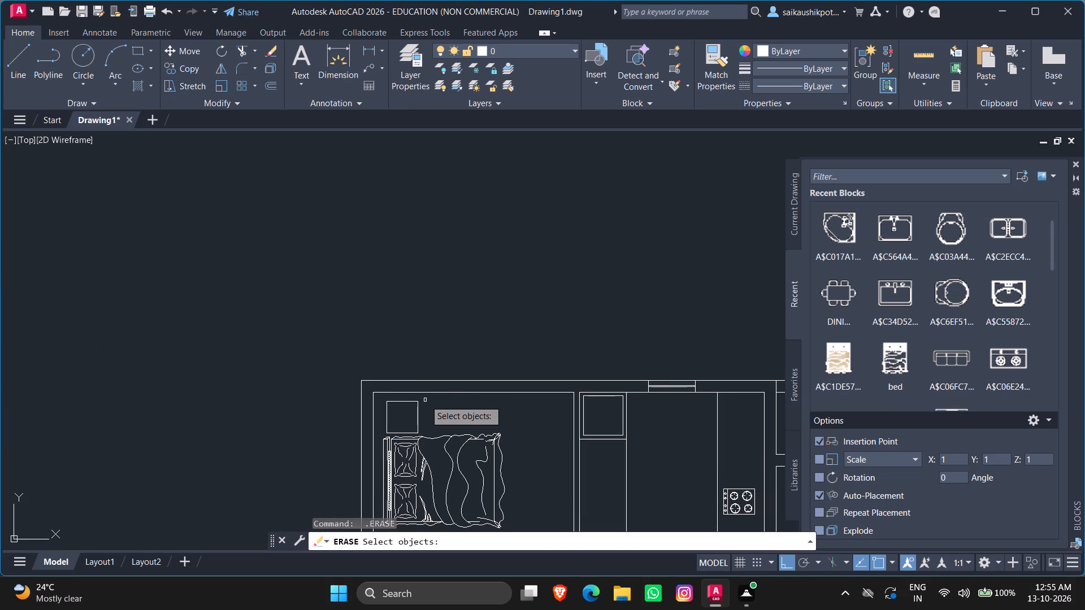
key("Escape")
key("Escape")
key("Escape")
Draw a 9" vertical line across the top exterior wall of the bedroom, from its inner face to its outer face.
key("l")
key("Return")
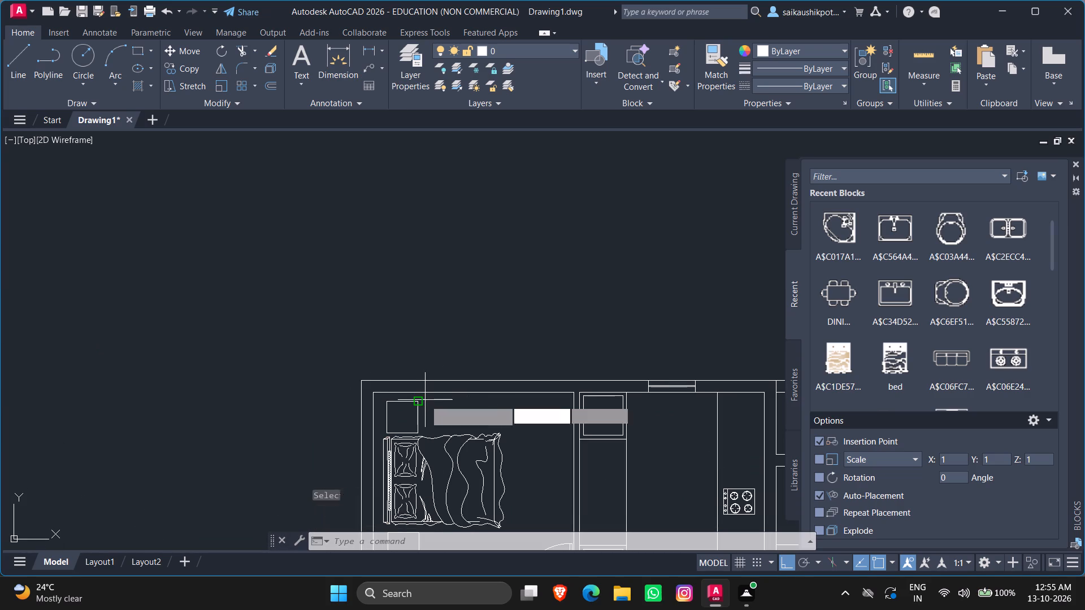
scroll(493, 409, "up", 2)
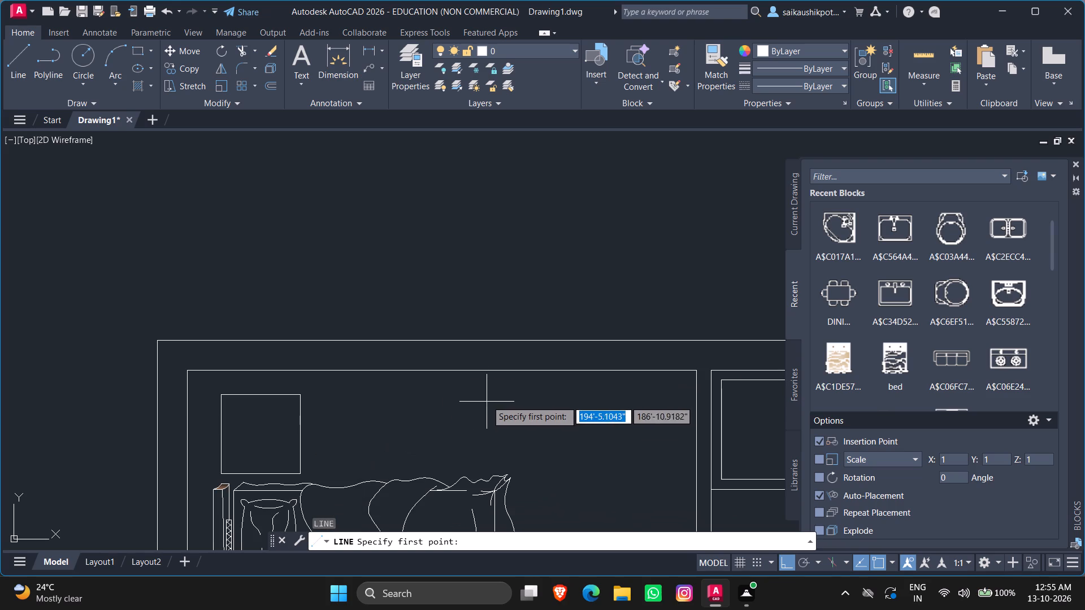
left_click(445, 371)
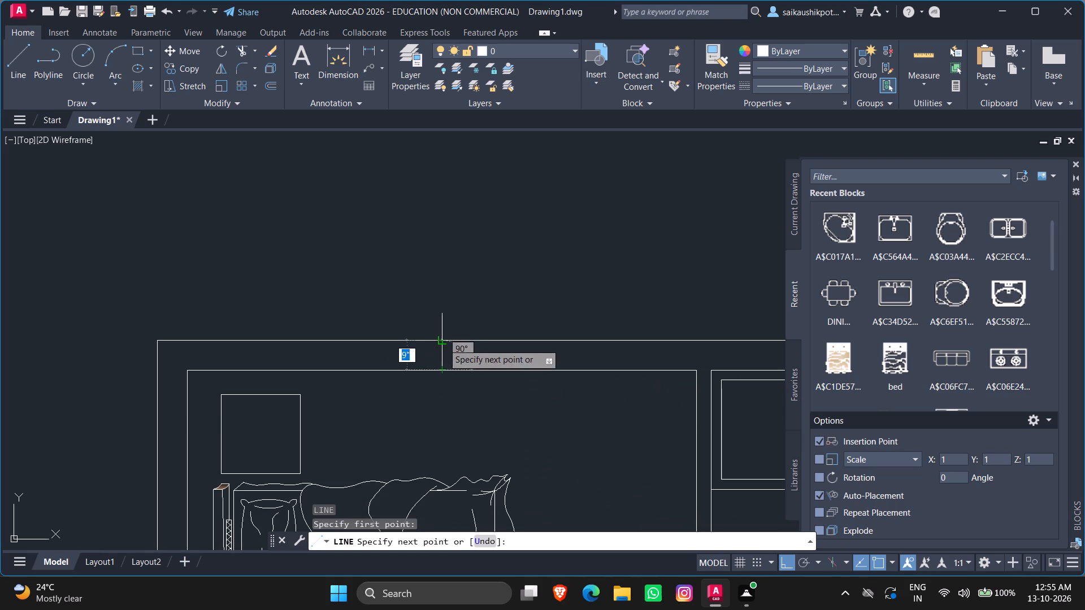
left_click(442, 337)
key("Escape")
key("Escape")
key("Escape")
Offset the short vertical line in the bedroom's top wall 3' to both sides to mark the window jambs.
key("o")
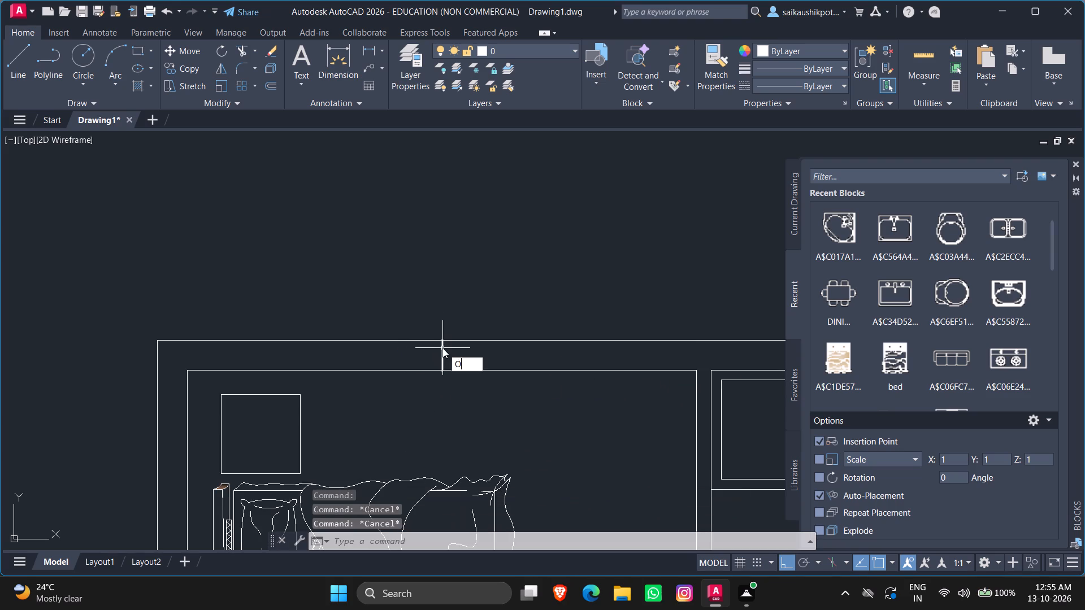
key("Return")
key("3")
key("apostrophe")
key("Return")
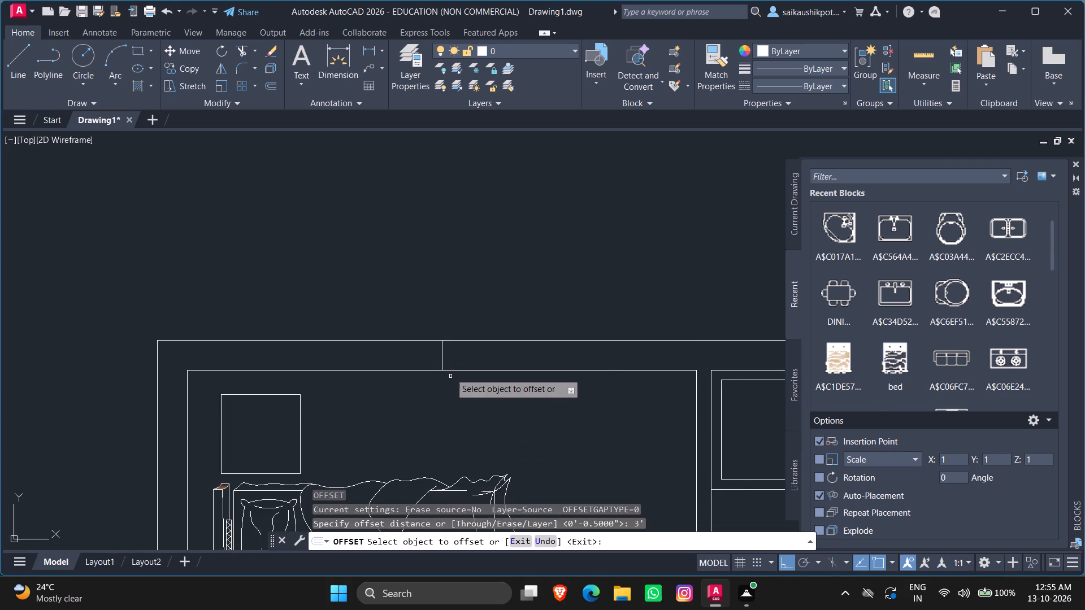
left_click(443, 352)
left_click(355, 373)
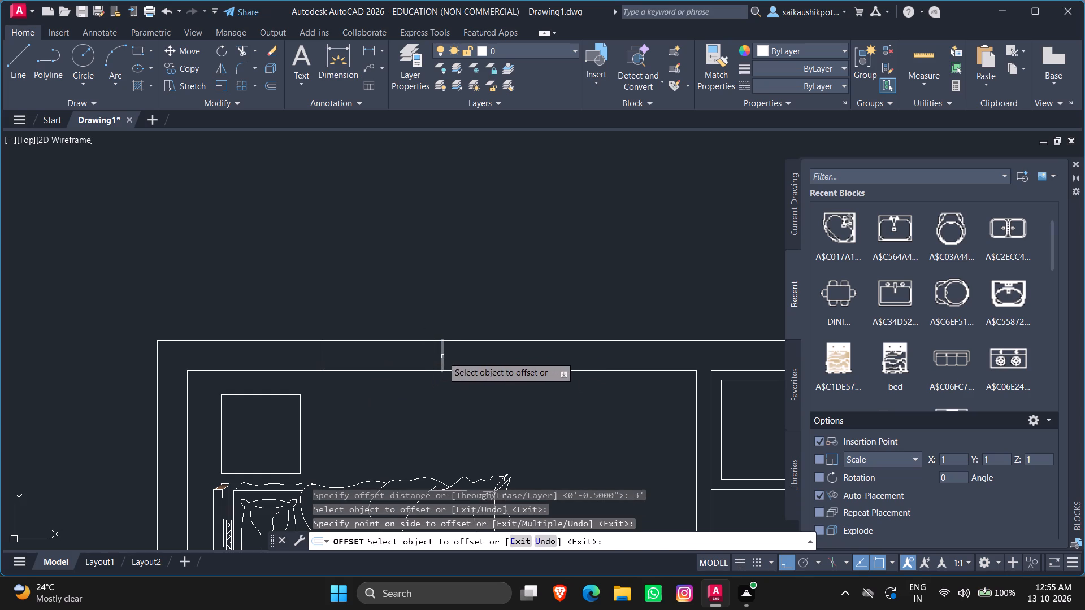
left_click(442, 356)
left_click(578, 400)
key("Escape")
key("Escape")
key("Escape")
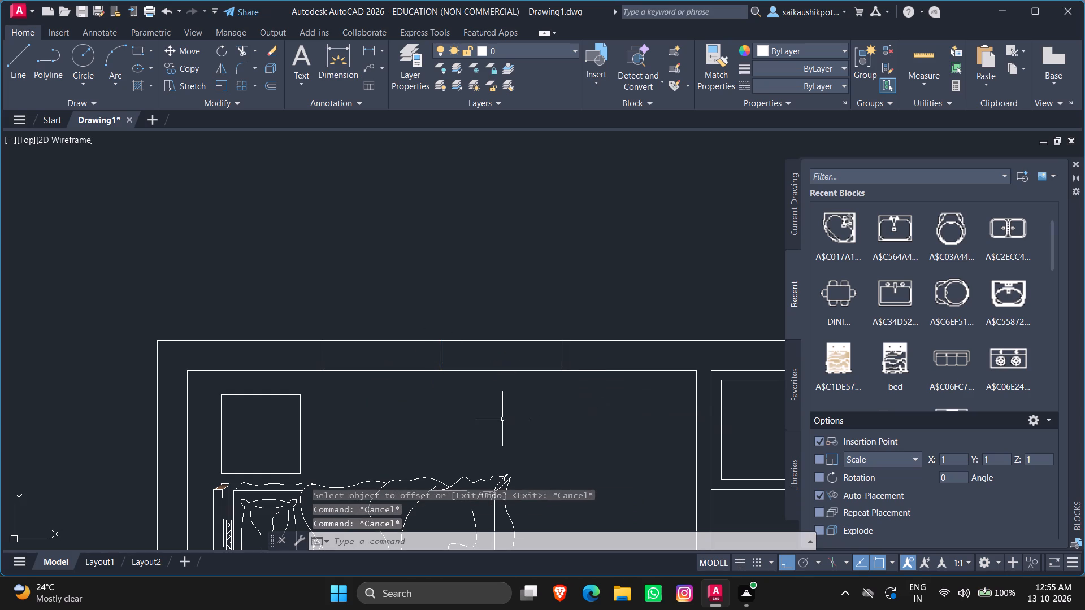
Delete the original middle line between the two jamb lines in the bedroom's top wall.
left_click_drag(453, 355, 431, 359)
left_click(416, 360)
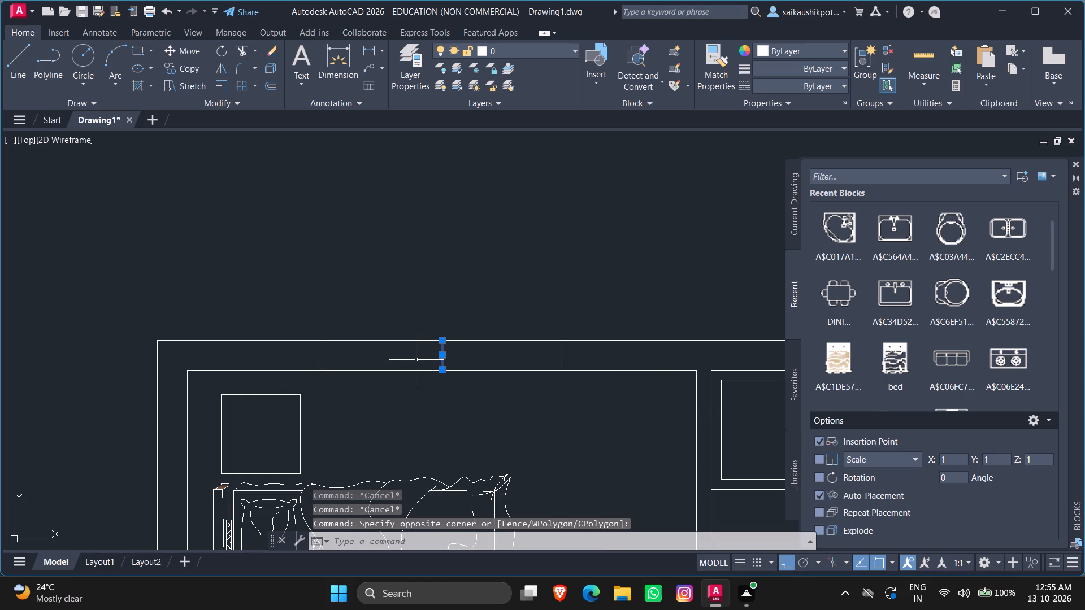
key("Delete")
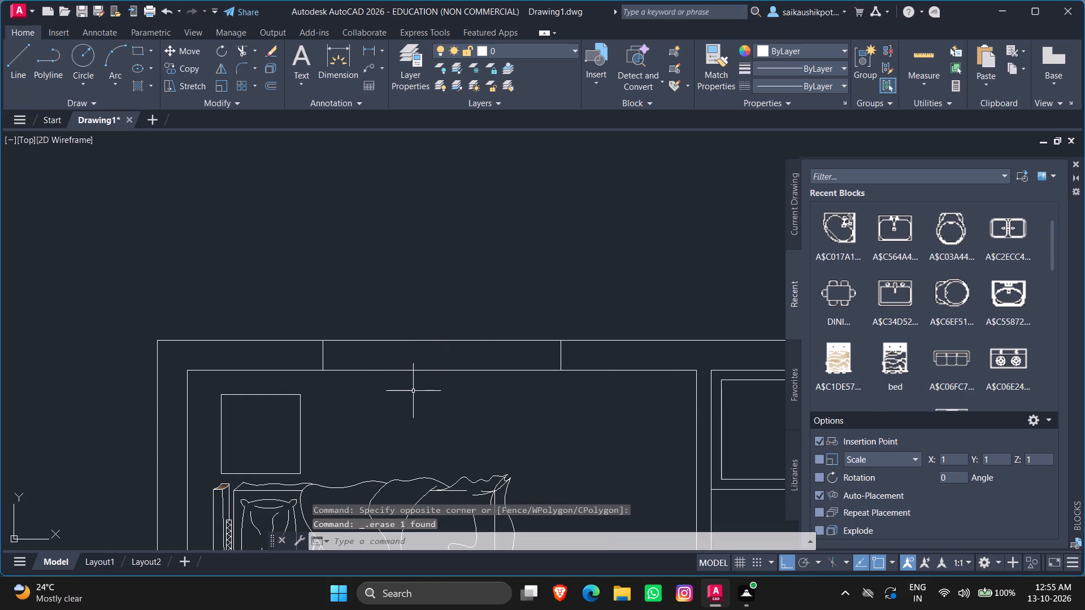
Draw a horizontal line joining the midpoints of the two jamb lines of the bedroom window opening.
key("l")
key("Return")
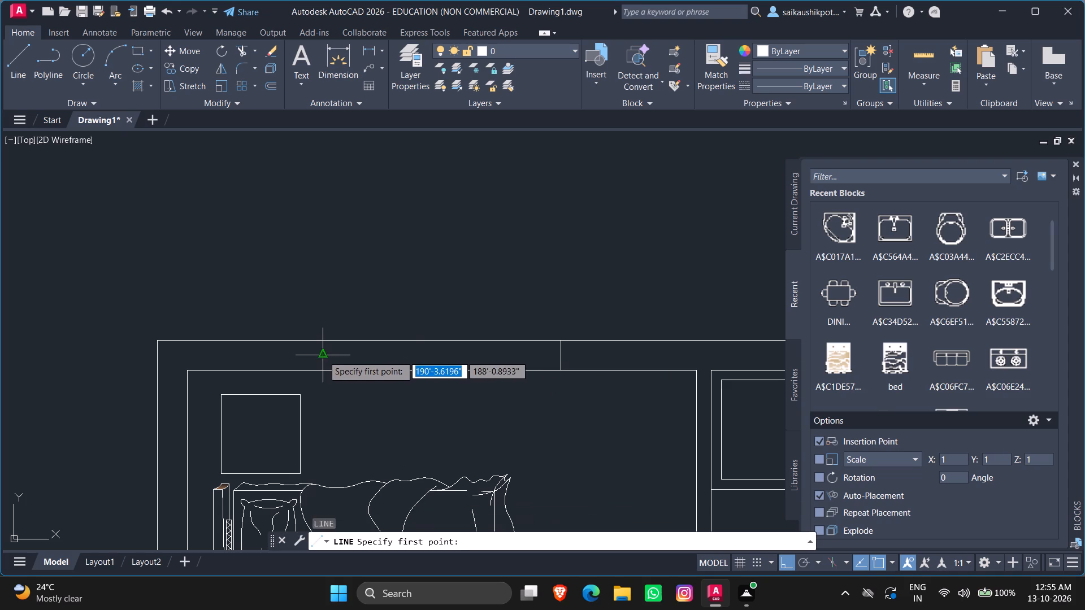
left_click(322, 355)
left_click(561, 356)
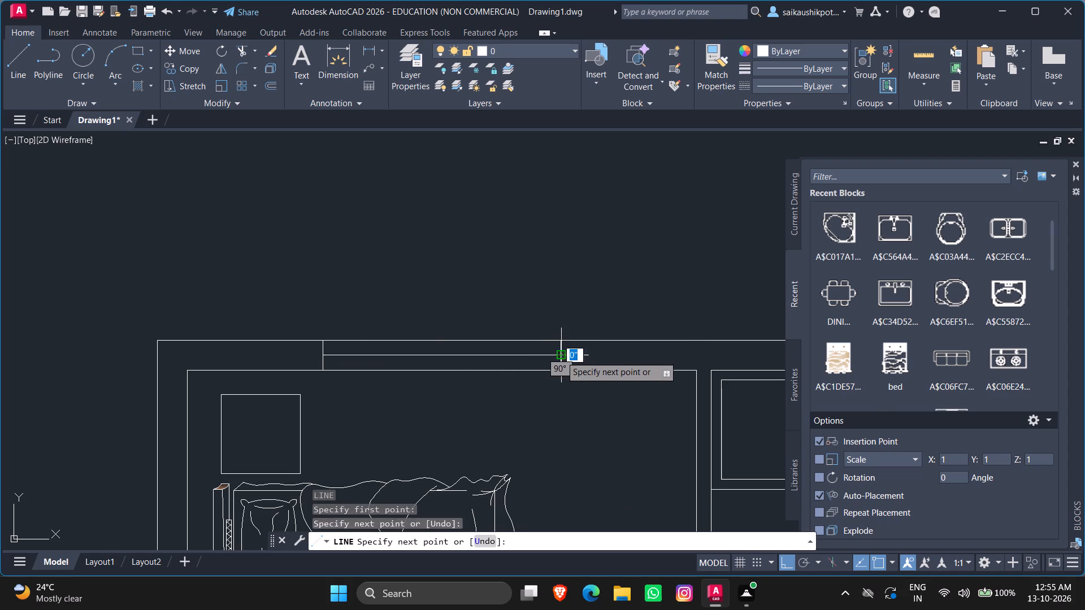
key("Escape")
key("Escape")
key("Escape")
key("Escape")
Offset the bedroom window's horizontal centre line 0.5" both above and below.
key("o")
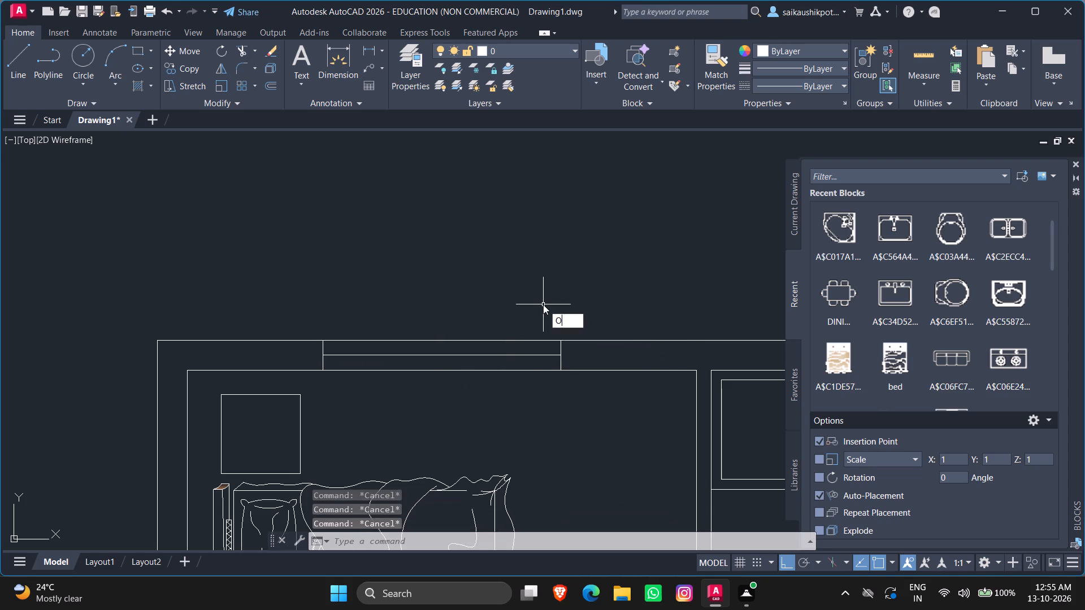
key("Return")
type("0.5")
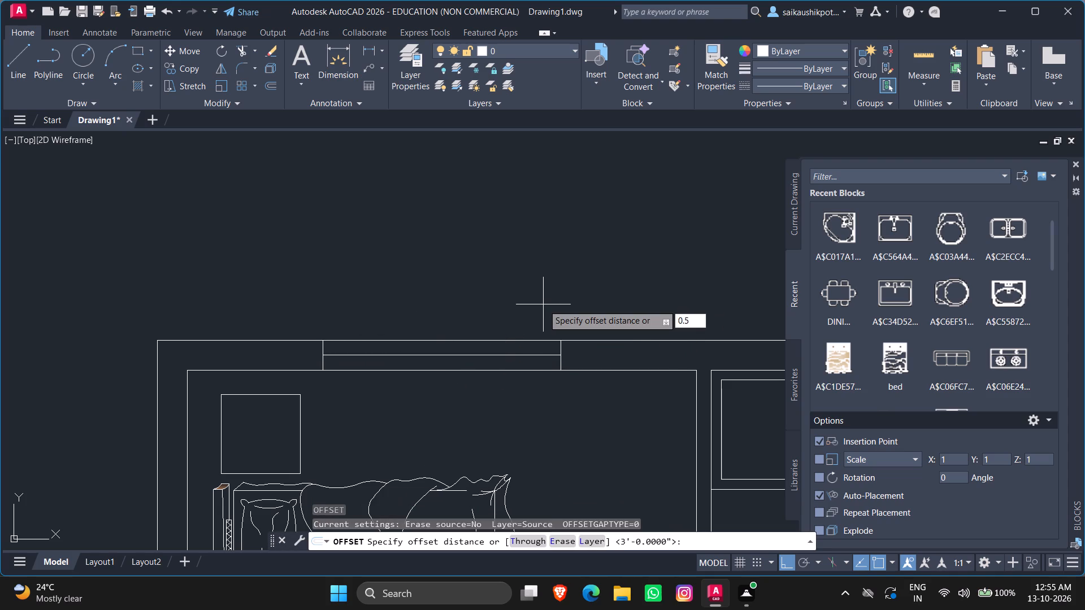
key("shift+quotedbl")
key("Return")
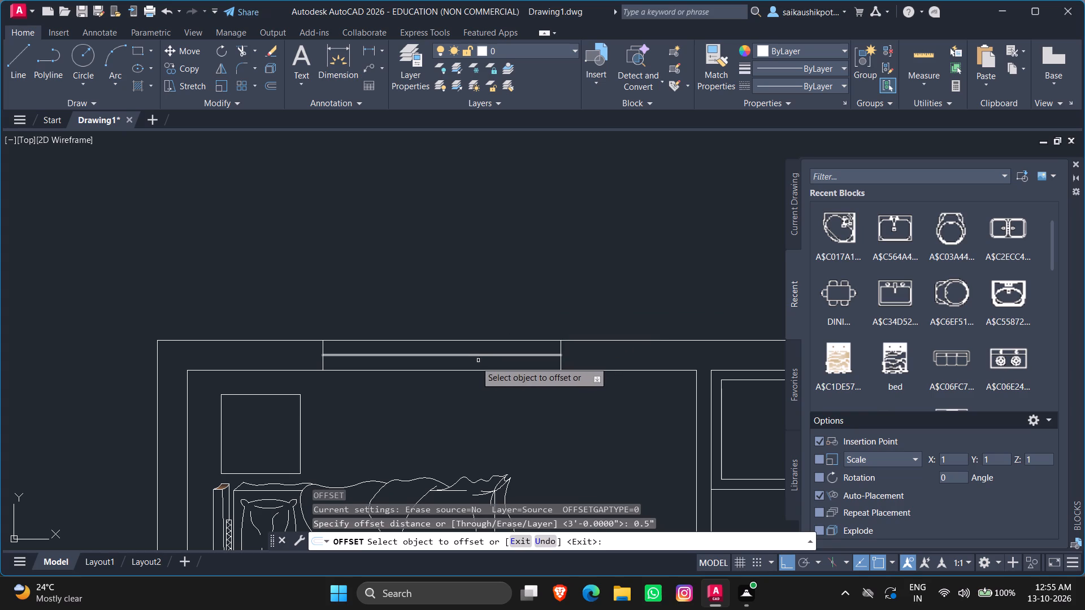
left_click(471, 353)
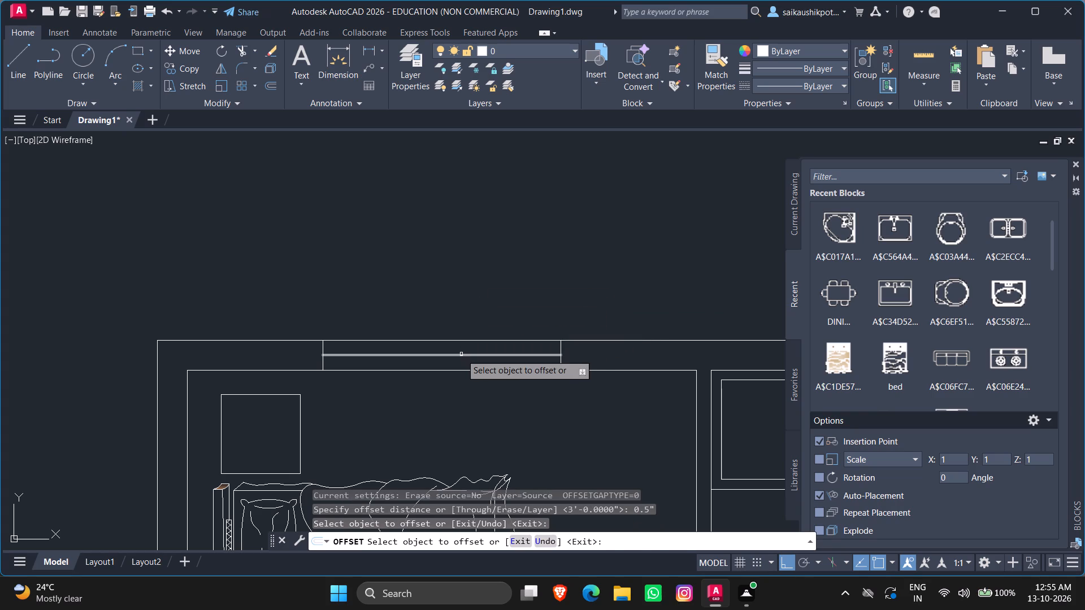
left_click(461, 354)
left_click(481, 299)
scroll(455, 398, "up", 2)
scroll(439, 294, "up", 1)
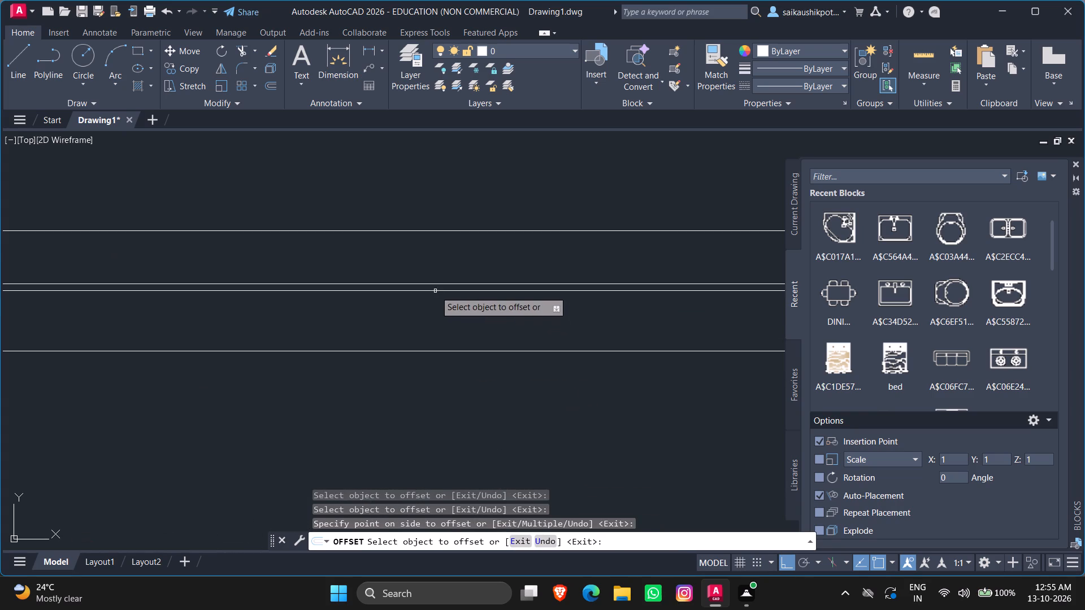
left_click(435, 291)
left_click(435, 333)
scroll(450, 386, "down", 2)
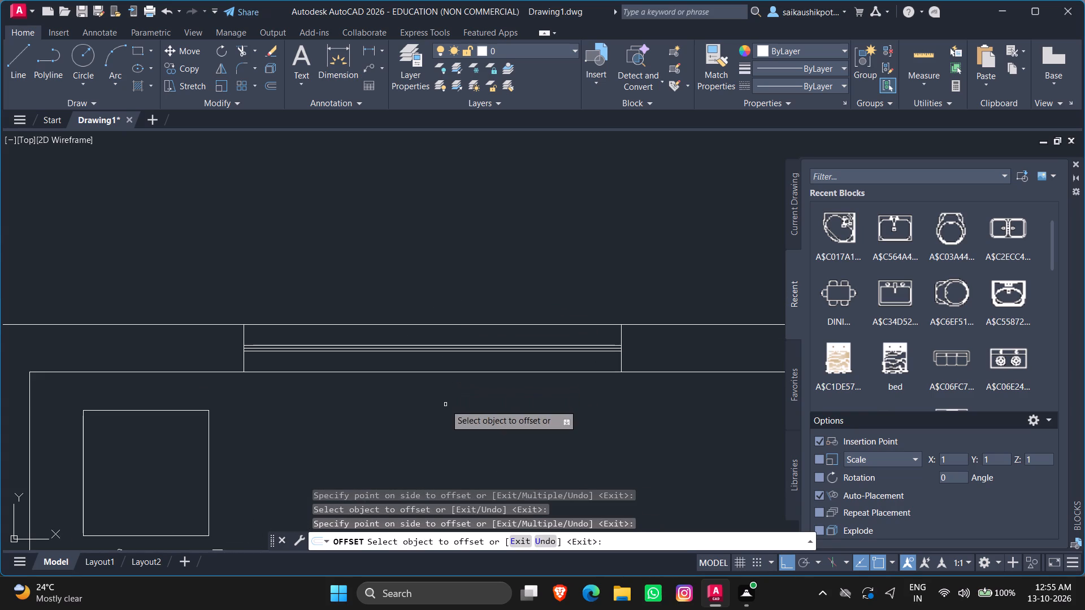
key("Escape")
Delete the original centre line between the two offset glazing lines of the bedroom window.
scroll(381, 347, "up", 2)
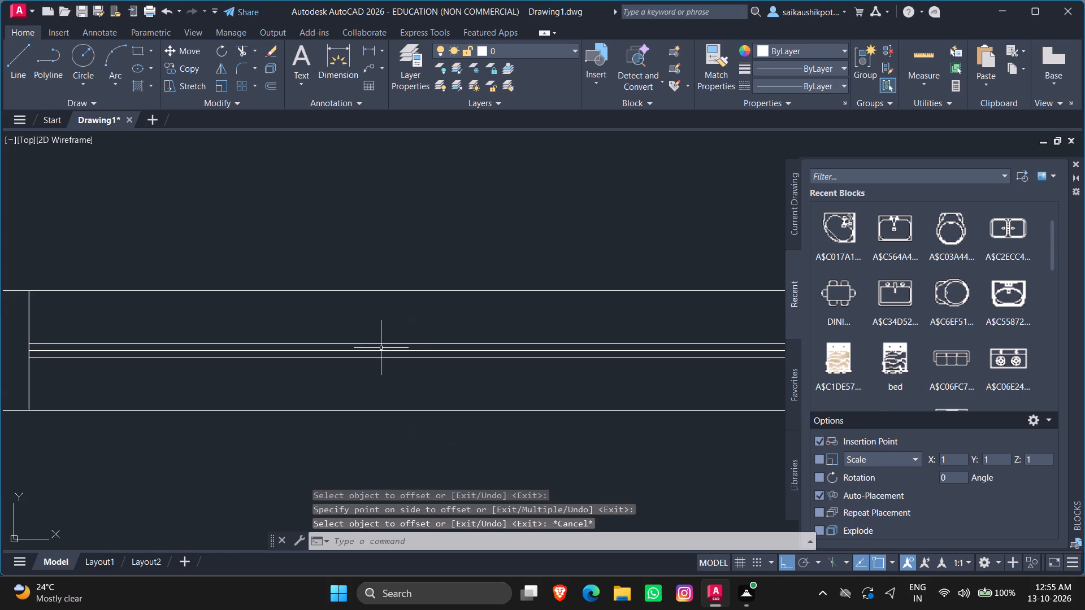
left_click(379, 349)
key("Delete")
scroll(387, 386, "down", 3)
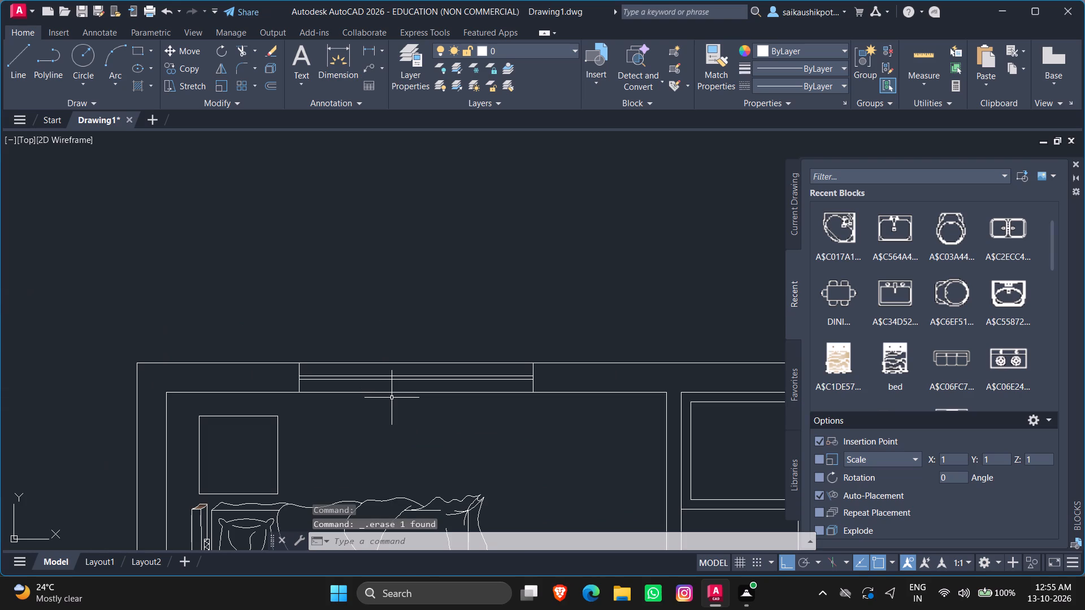
Draw a vertical line across the wall between the upper shaft and the staircase, joining the midpoints of the two wall lines.
scroll(412, 392, "down", 1)
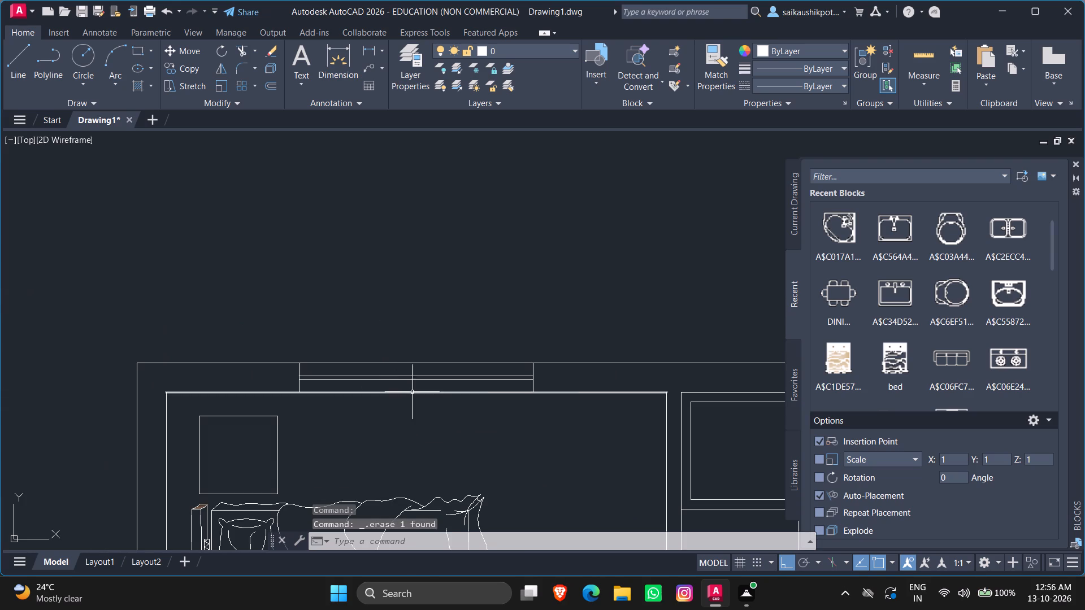
scroll(440, 384, "down", 4)
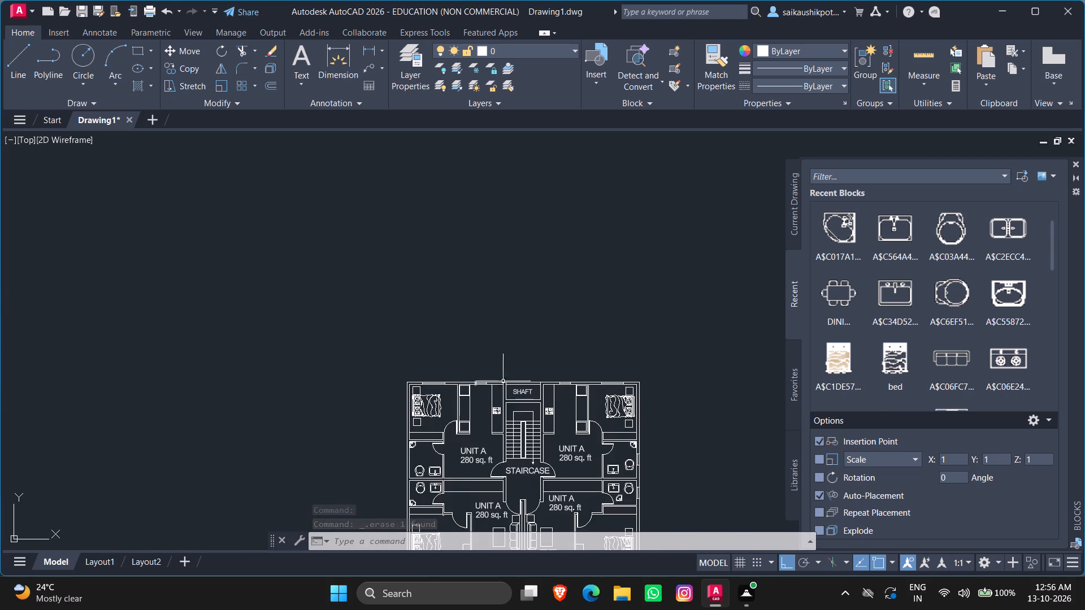
scroll(514, 396, "up", 5)
scroll(502, 407, "down", 3)
scroll(533, 435, "up", 2)
key("Escape")
key("Escape")
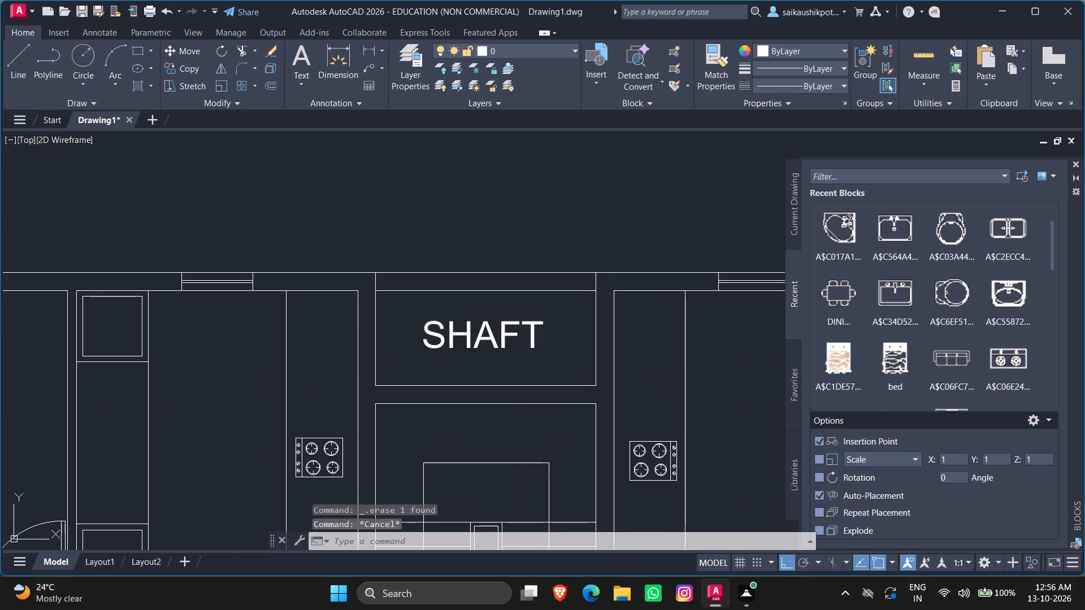
key("l")
key("Return")
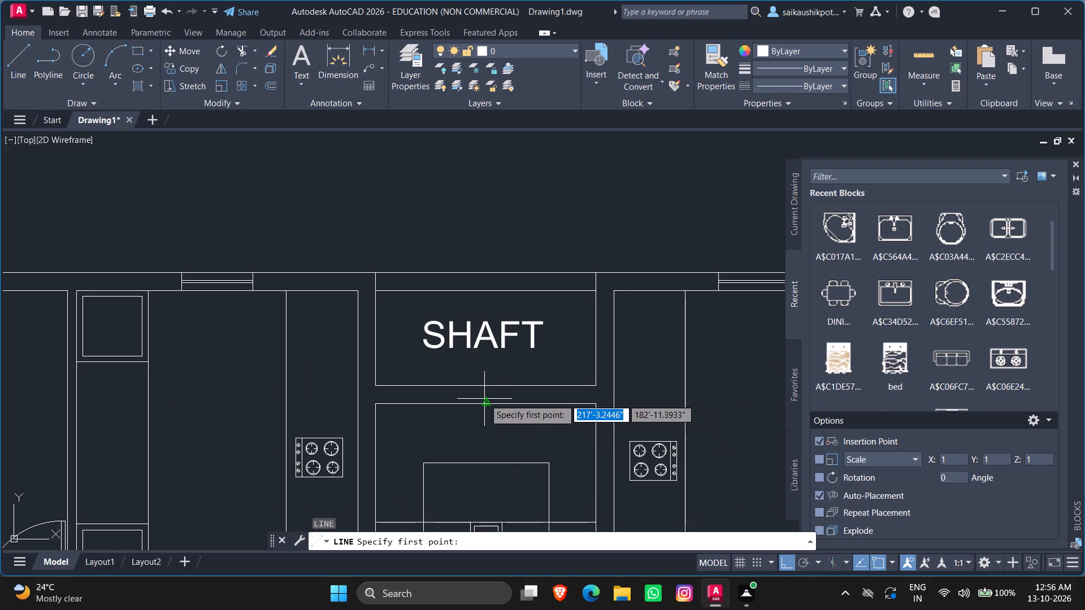
left_click(485, 400)
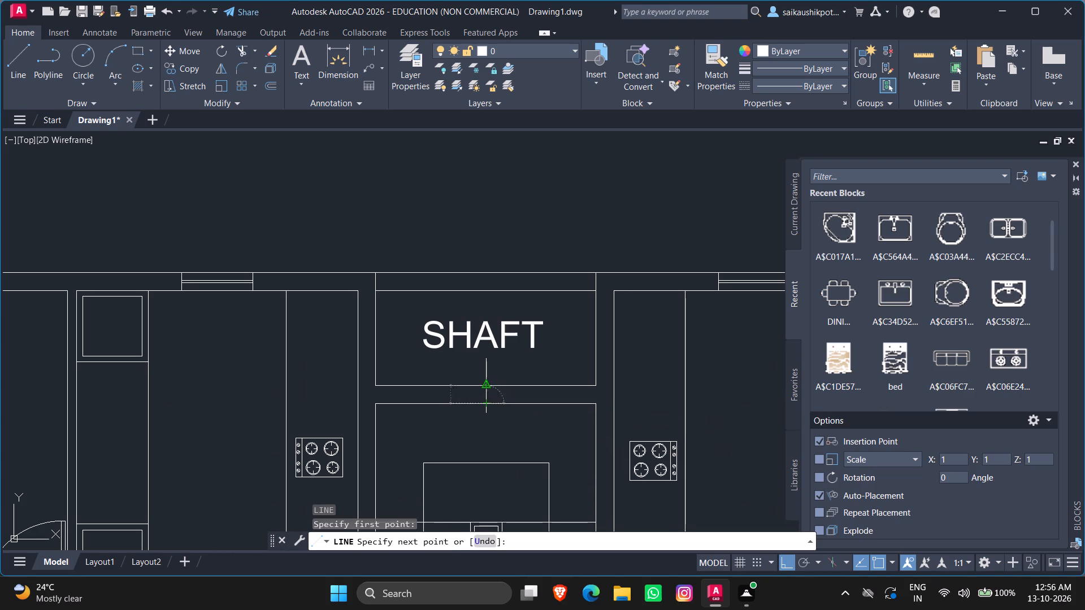
left_click(486, 386)
key("Escape")
key("Escape")
Offset the vertical line in the wall between the upper shaft and staircase 3' to each side as window jambs.
key("o")
key("Return")
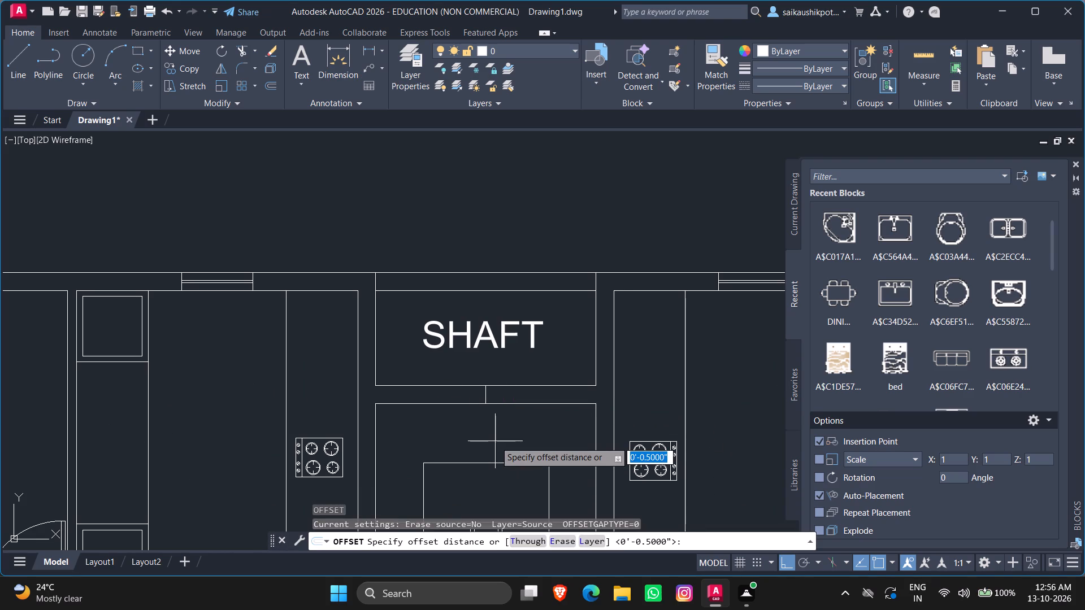
type("2.5")
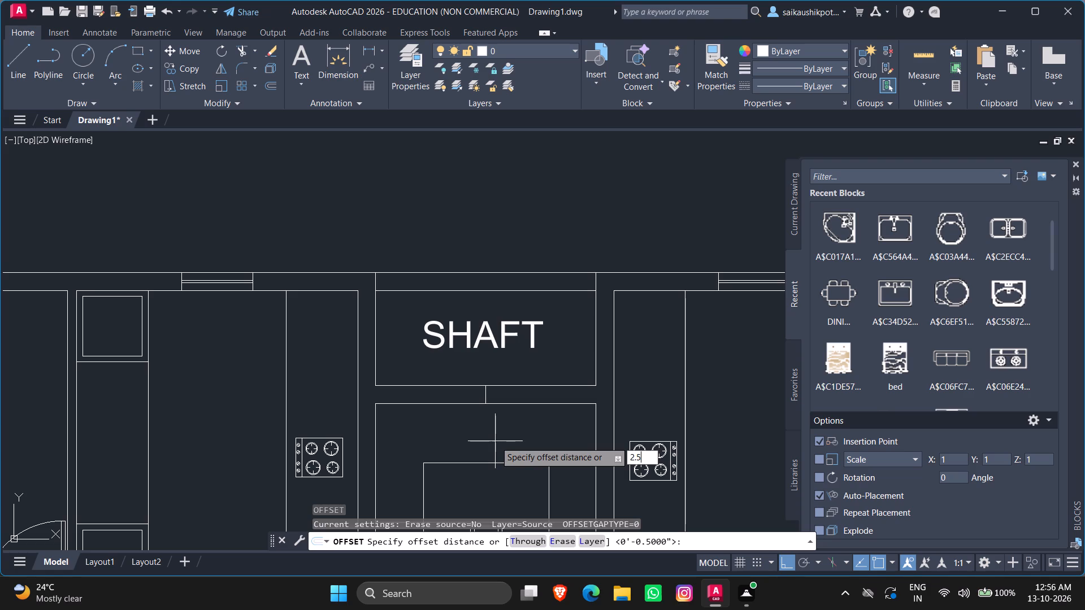
key("BackSpace")
key("BackSpace")
key("BackSpace")
key("3")
key("apostrophe")
key("Return")
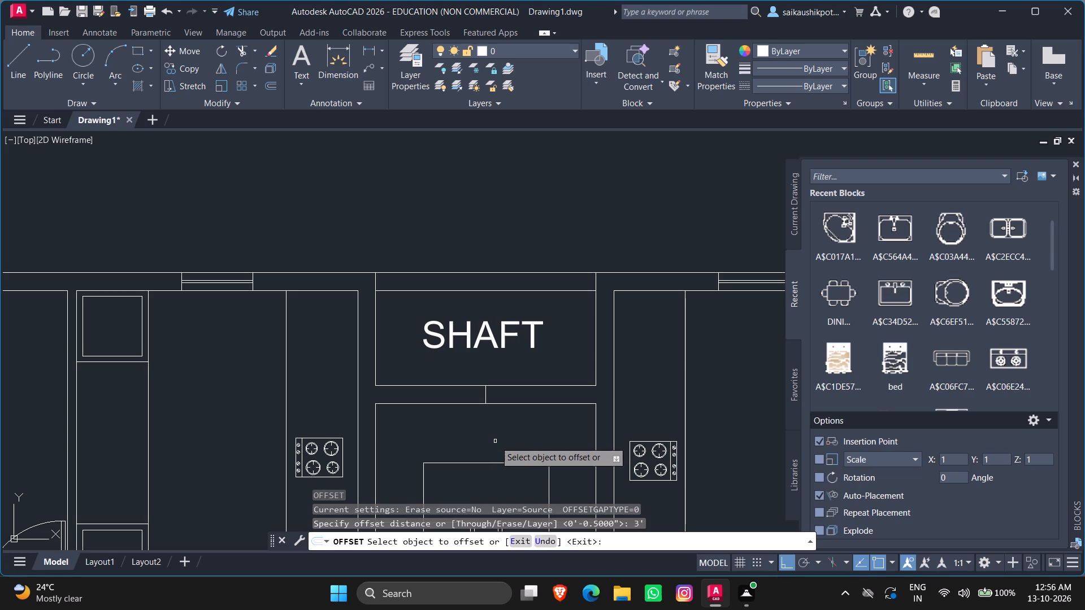
left_click(485, 395)
left_click(548, 435)
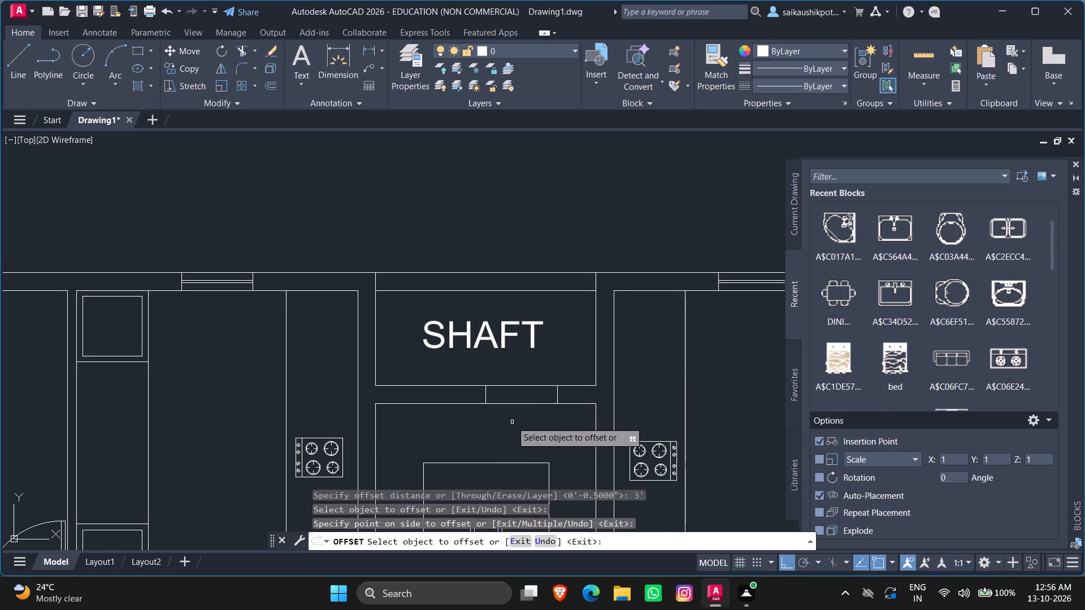
left_click(485, 396)
left_click(420, 417)
key("Escape")
key("Escape")
key("Escape")
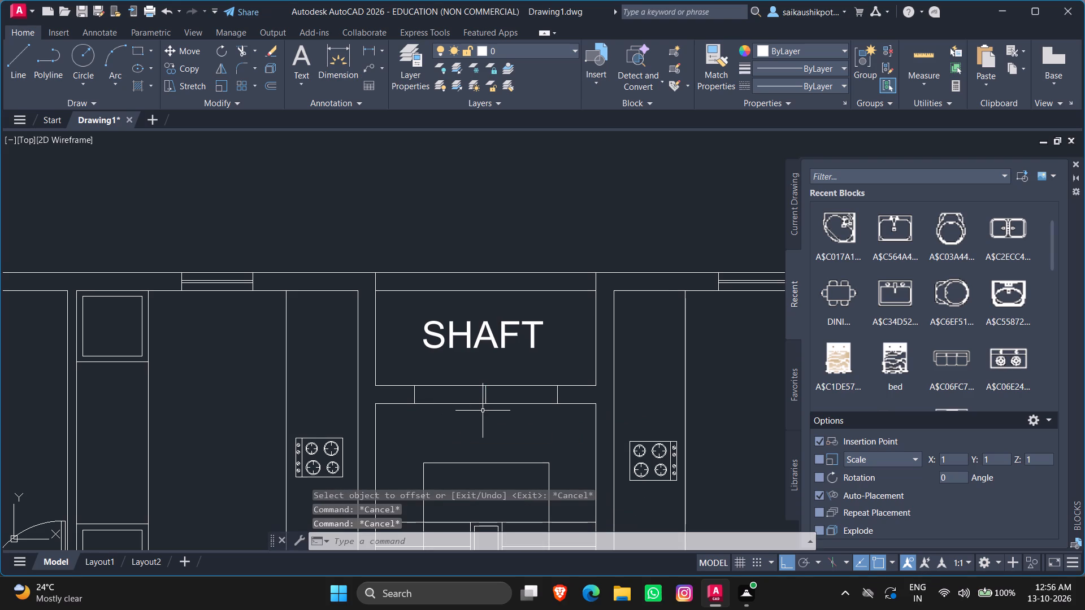
Delete the original middle line between the two jamb lines in the wall below the upper shaft.
left_click(498, 396)
left_click(463, 398)
key("Delete")
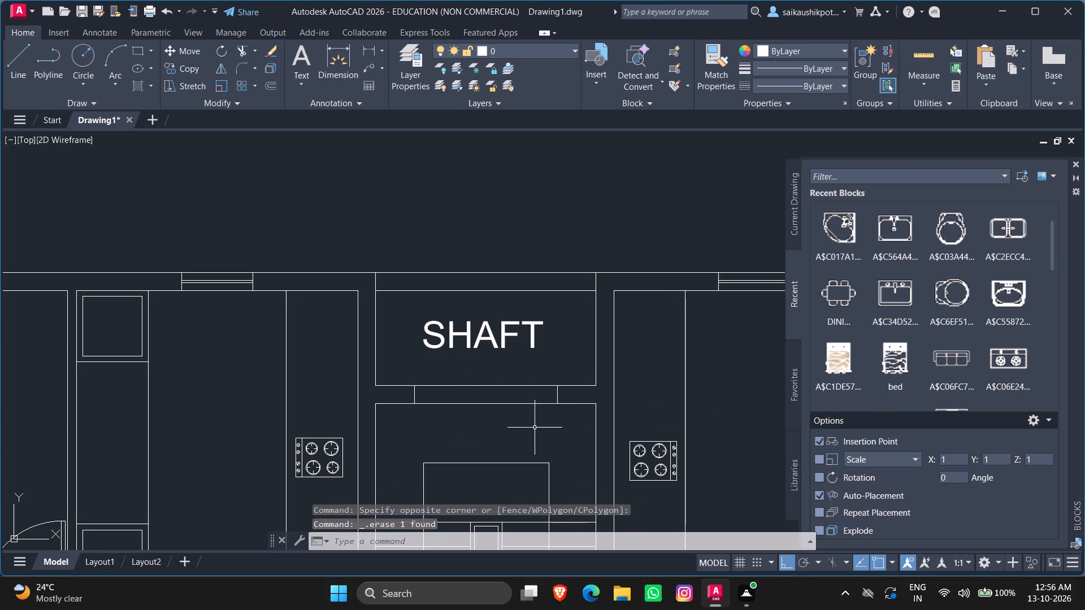
Draw a horizontal line joining the midpoints of the two jamb lines of the staircase window opening.
key("l")
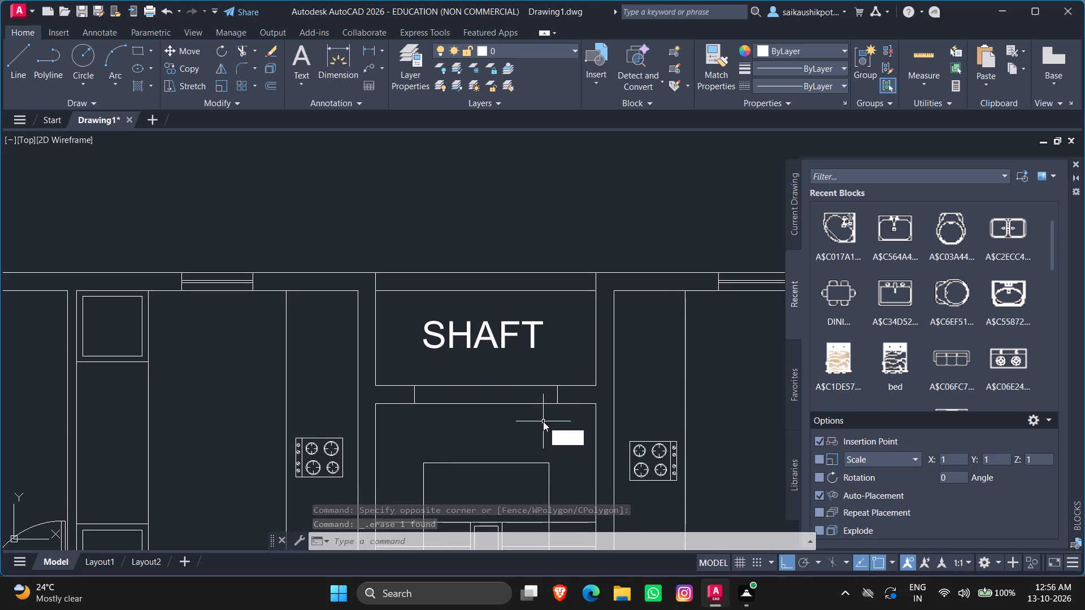
key("Return")
left_click(555, 395)
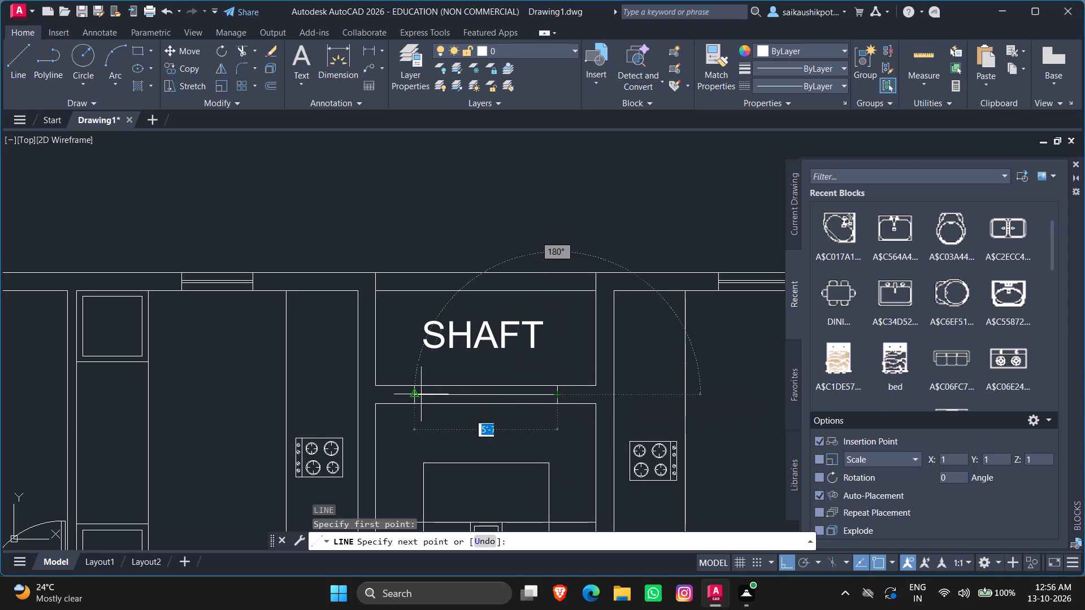
left_click(416, 394)
key("Escape")
Offset the staircase window's horizontal centre line 0.5" both above and below.
key("o")
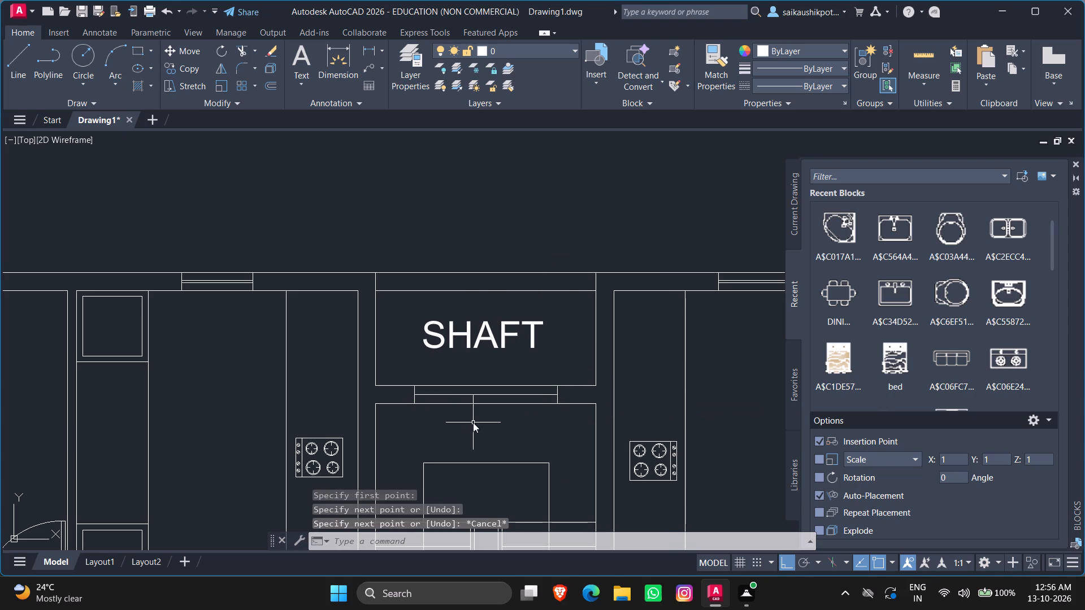
key("Return")
type("0.5\"")
key("Return")
scroll(483, 399, "up", 2)
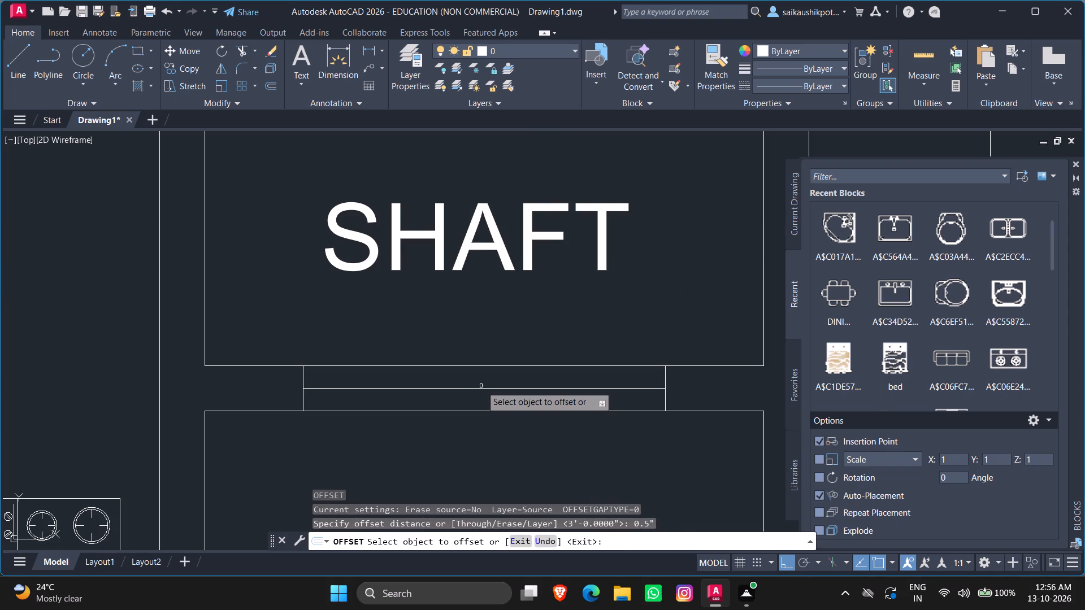
left_click(479, 389)
left_click(482, 363)
left_click(480, 389)
left_click(488, 413)
key("Escape")
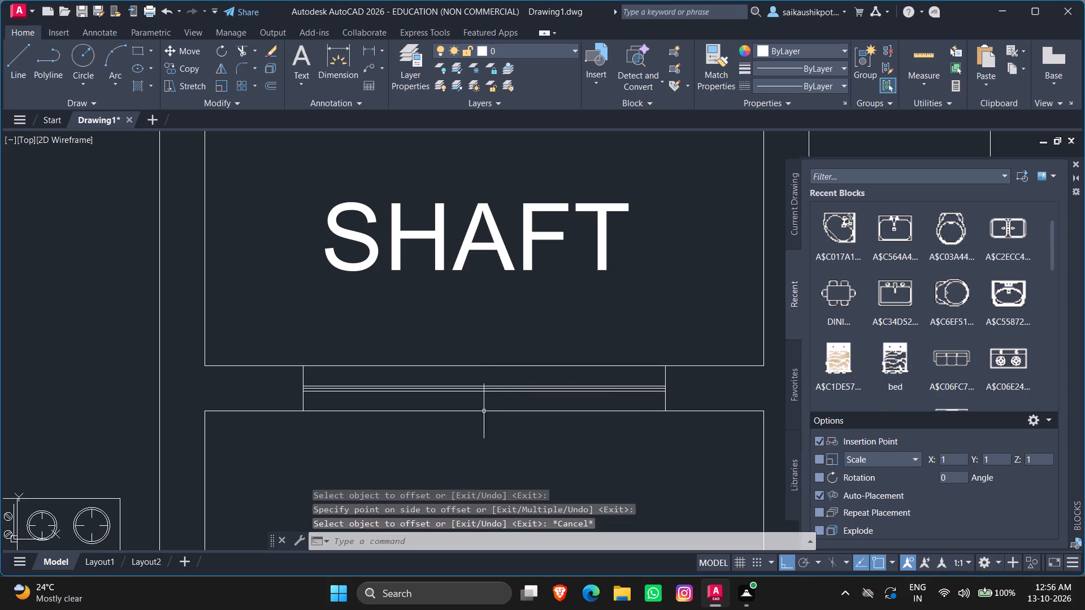
Delete the original centre line between the two offset glazing lines of the staircase window.
scroll(469, 394, "up", 3)
left_click(470, 376)
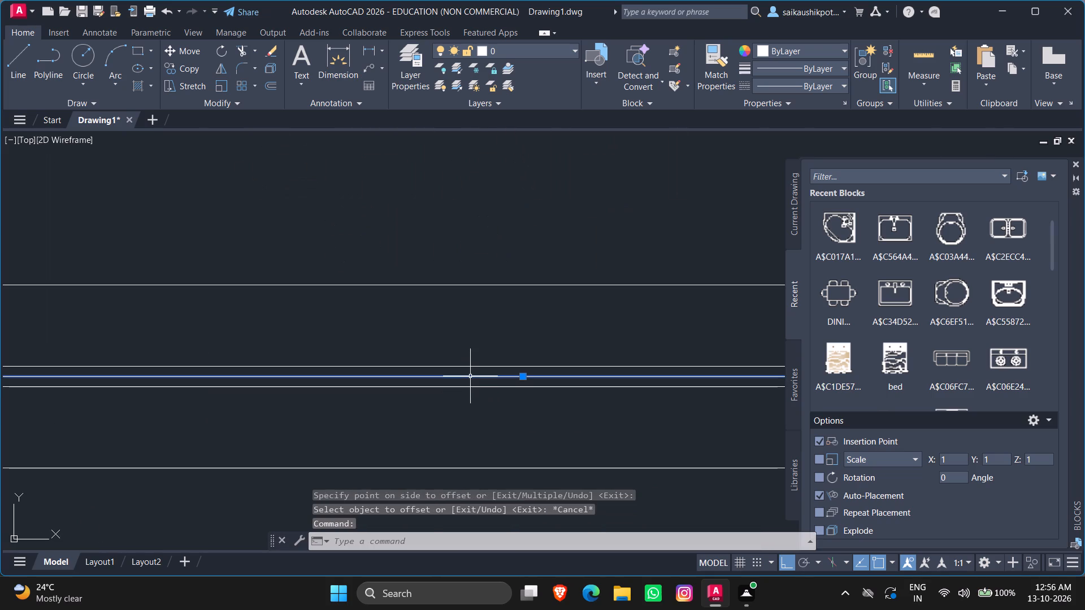
key("Delete")
Draw a horizontal line across the exterior wall of the upper-left Unit A's bathroom, starting from the midpoint of the inner wall line.
scroll(470, 376, "down", 6)
scroll(526, 422, "down", 2)
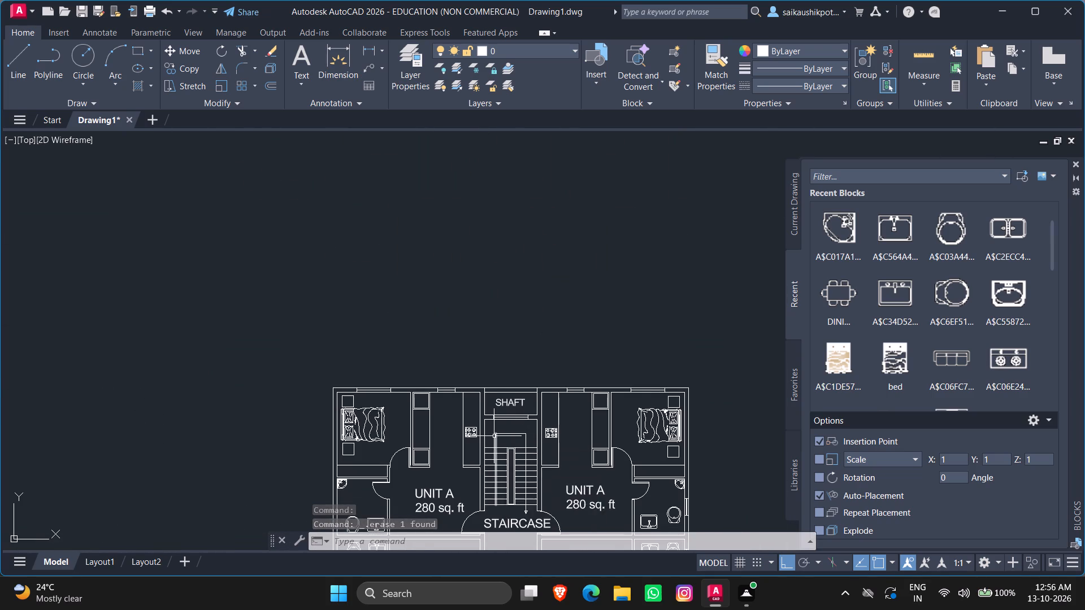
scroll(496, 417, "down", 1)
scroll(457, 389, "down", 2)
scroll(433, 449, "up", 3)
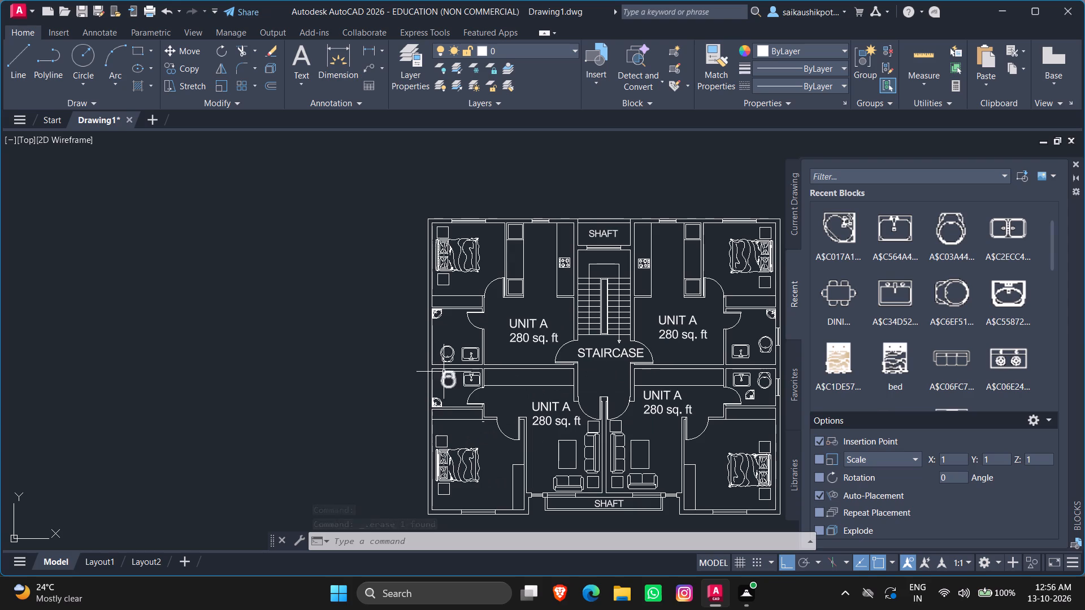
scroll(424, 327, "up", 3)
key("l")
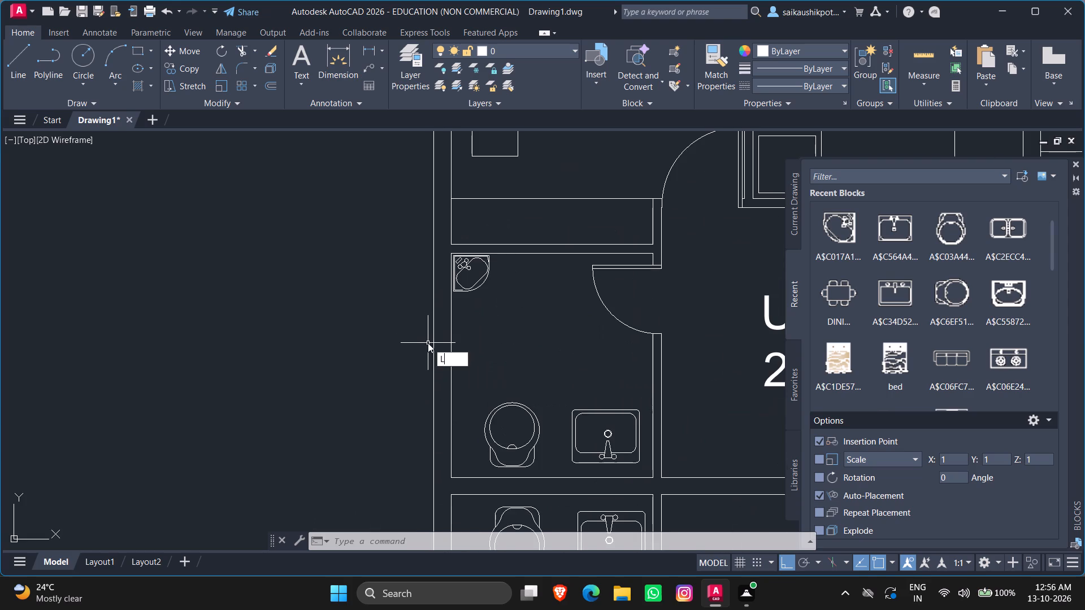
key("Return")
left_click(452, 365)
left_click(433, 365)
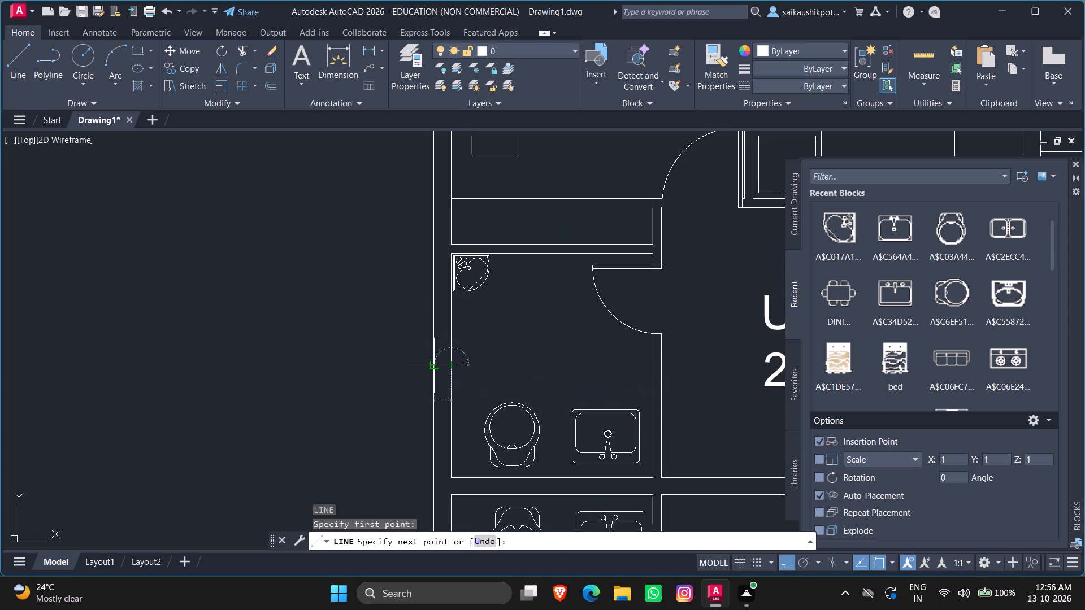
key("Escape")
Offset the horizontal line in the upper-left bathroom's exterior wall 1.5' both above and below as window jambs.
key("o")
key("Return")
type("1.5")
key("apostrophe")
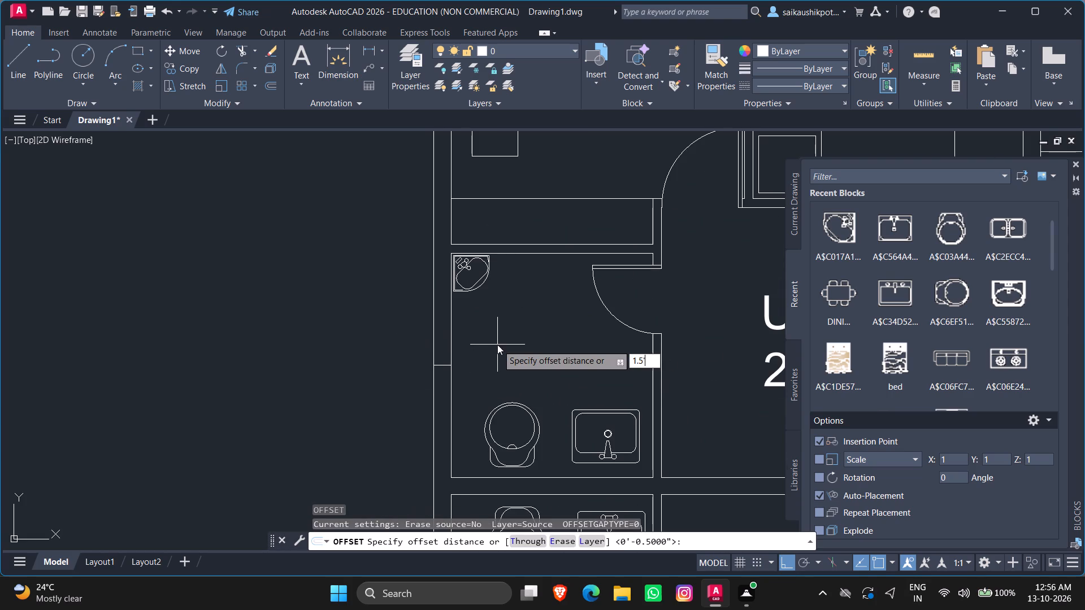
key("Return")
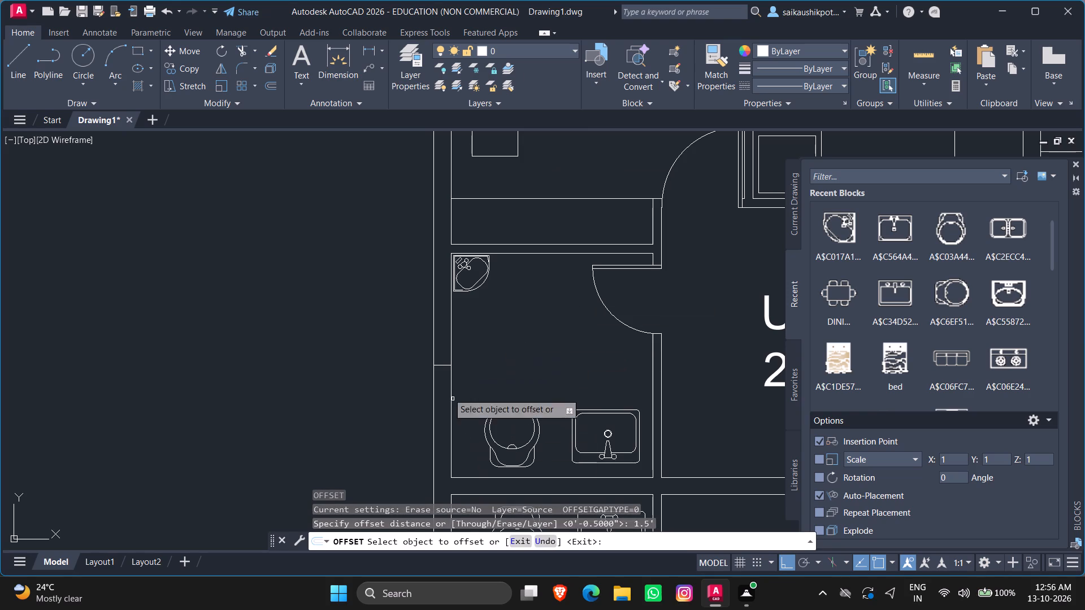
left_click(439, 363)
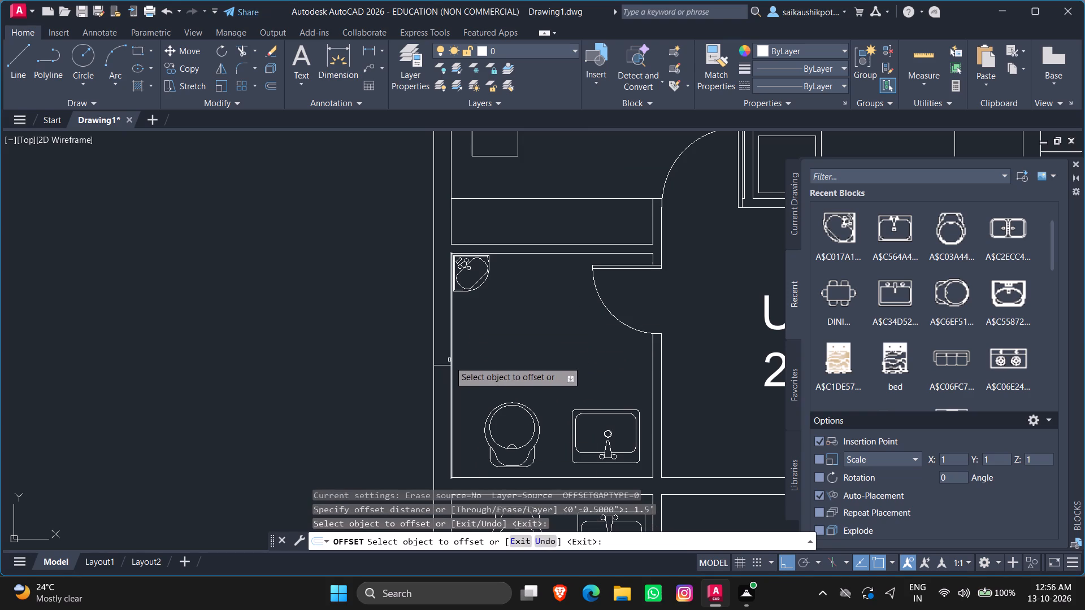
left_click(442, 365)
left_click(457, 338)
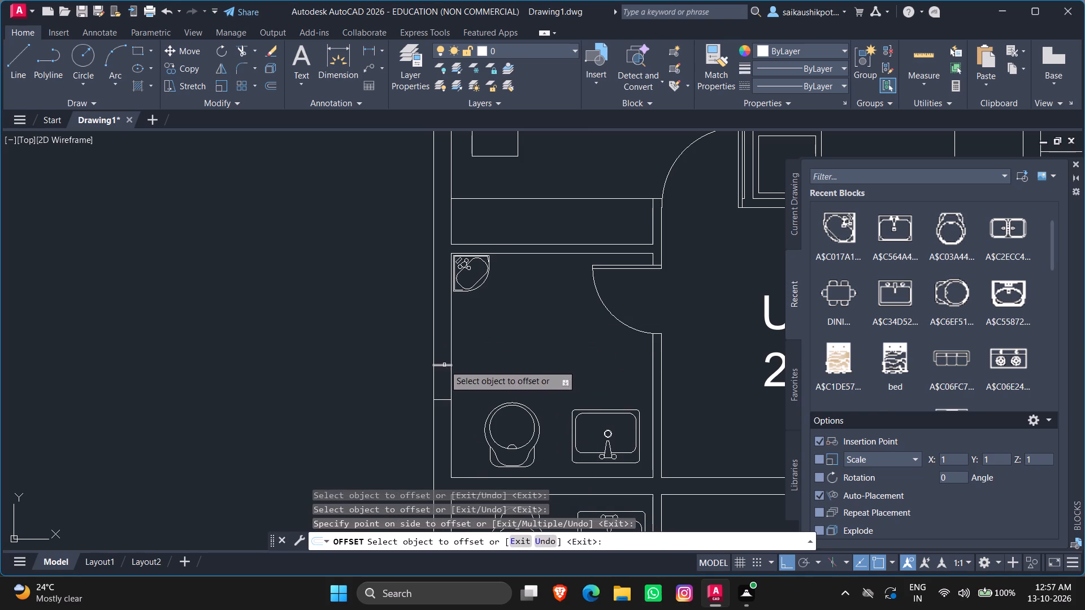
left_click(444, 365)
left_click(369, 276)
key("Escape")
key("Escape")
Delete the original middle line between the two jamb lines in the upper-left bathroom's exterior wall.
left_click(441, 369)
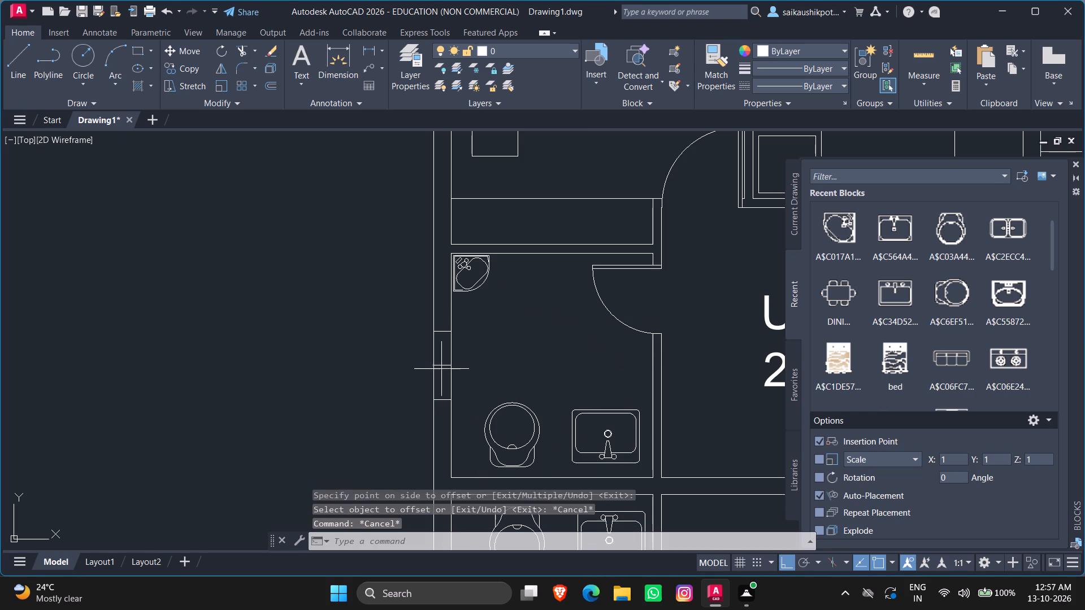
double_click(442, 358)
left_click(434, 376)
key("Escape")
left_click_drag(446, 360, 443, 365)
left_click(439, 373)
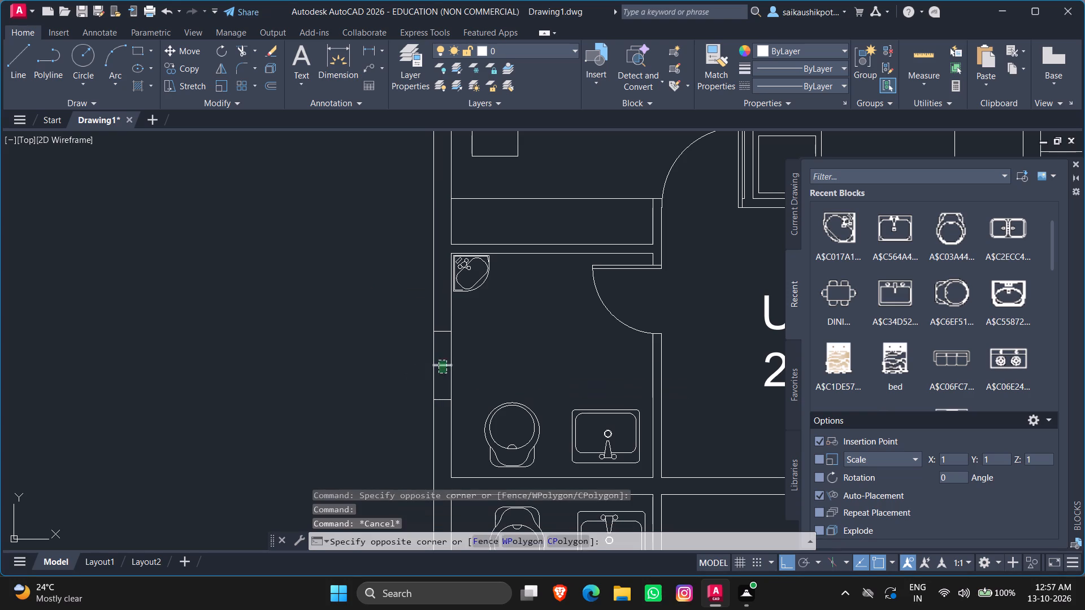
key("Delete")
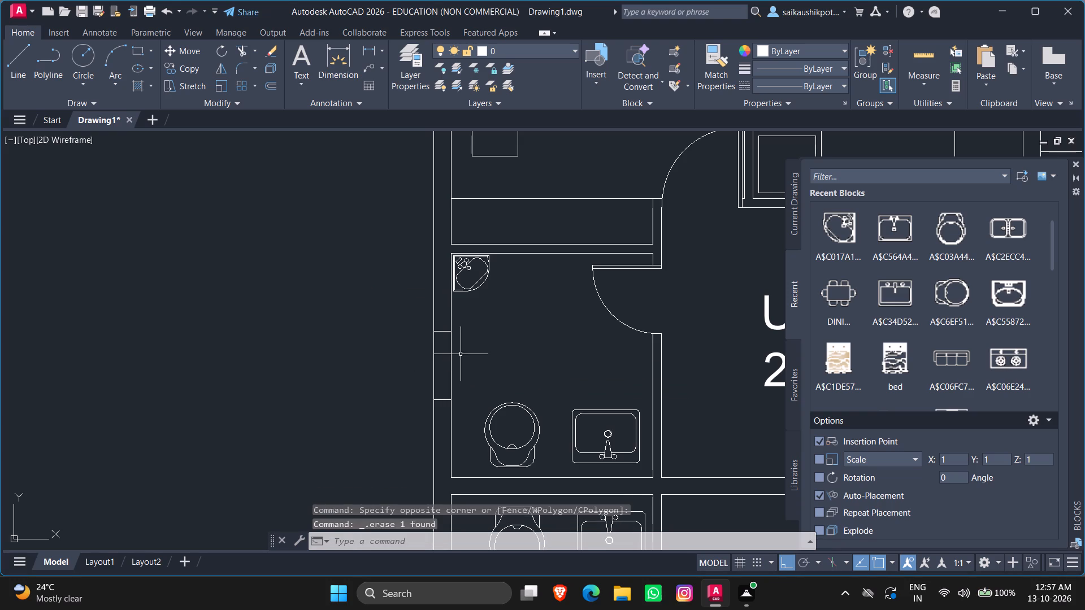
Draw a vertical line joining the midpoints of the two jamb lines of the upper-left bathroom window opening.
key("l")
key("Return")
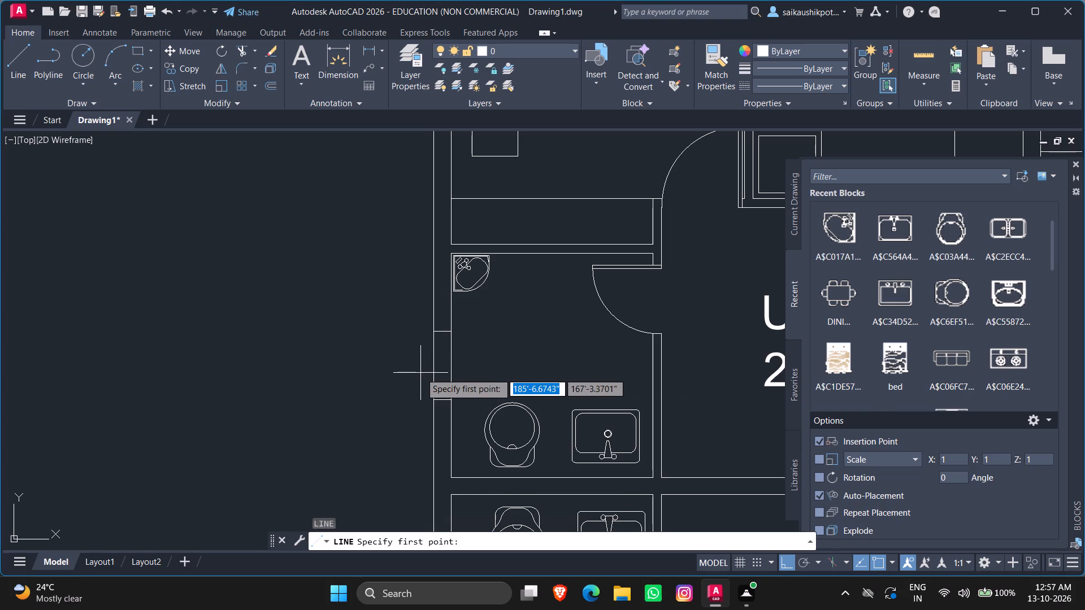
left_click(445, 399)
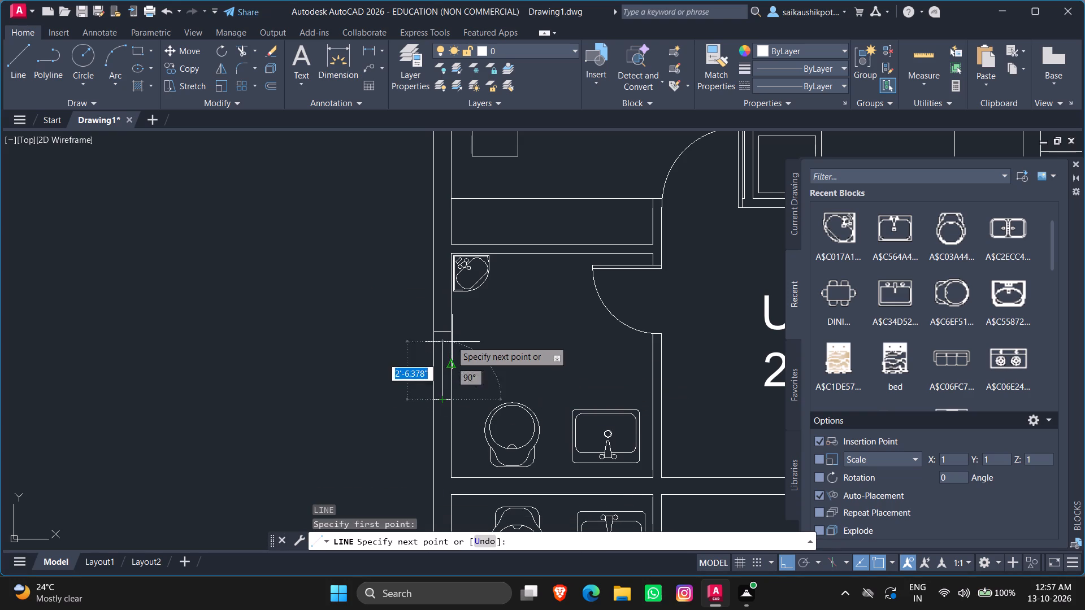
left_click(446, 334)
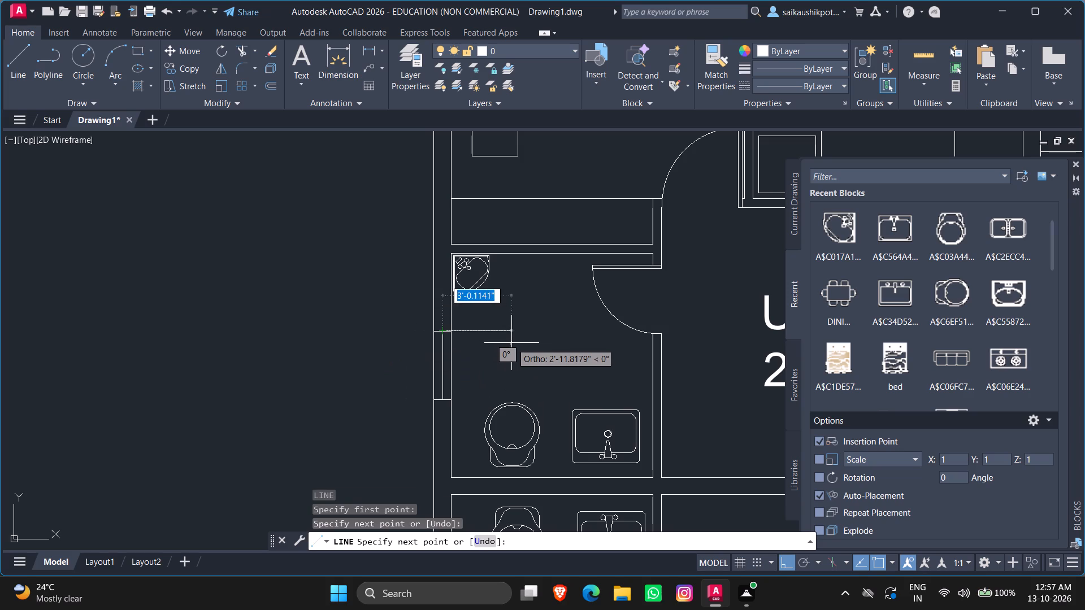
key("Escape")
key("Escape")
key("Escape")
Offset the vertical line in the upper-left bathroom window opening 0.5" to both sides as glazing lines.
key("o")
key("Return")
type("0.5\"")
key("Return")
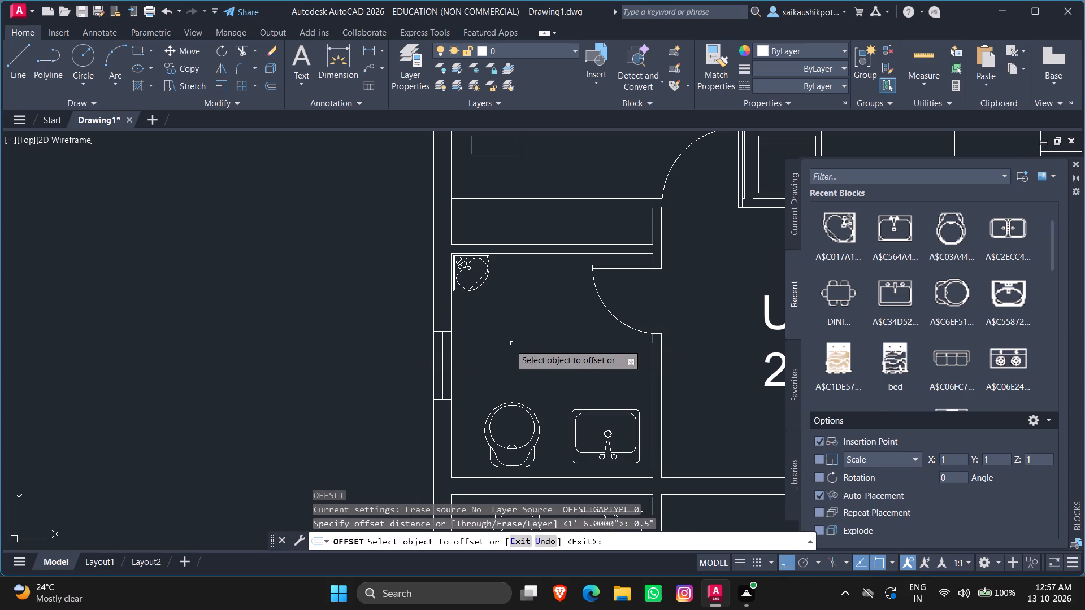
scroll(414, 312, "up", 1)
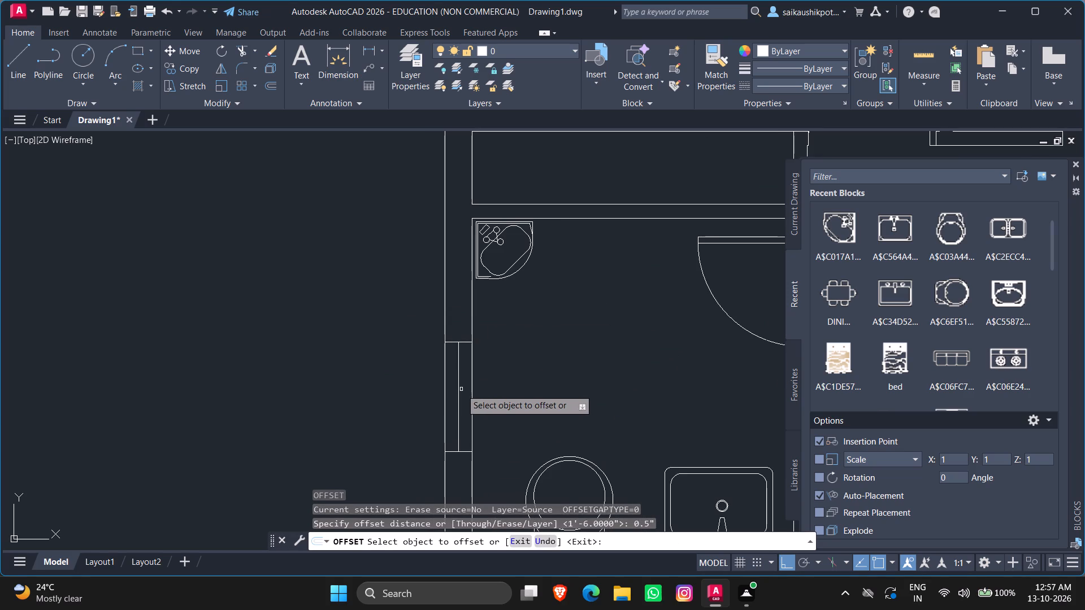
left_click(458, 389)
left_click(525, 393)
scroll(471, 393, "up", 2)
scroll(457, 380, "down", 3)
scroll(459, 380, "up", 3)
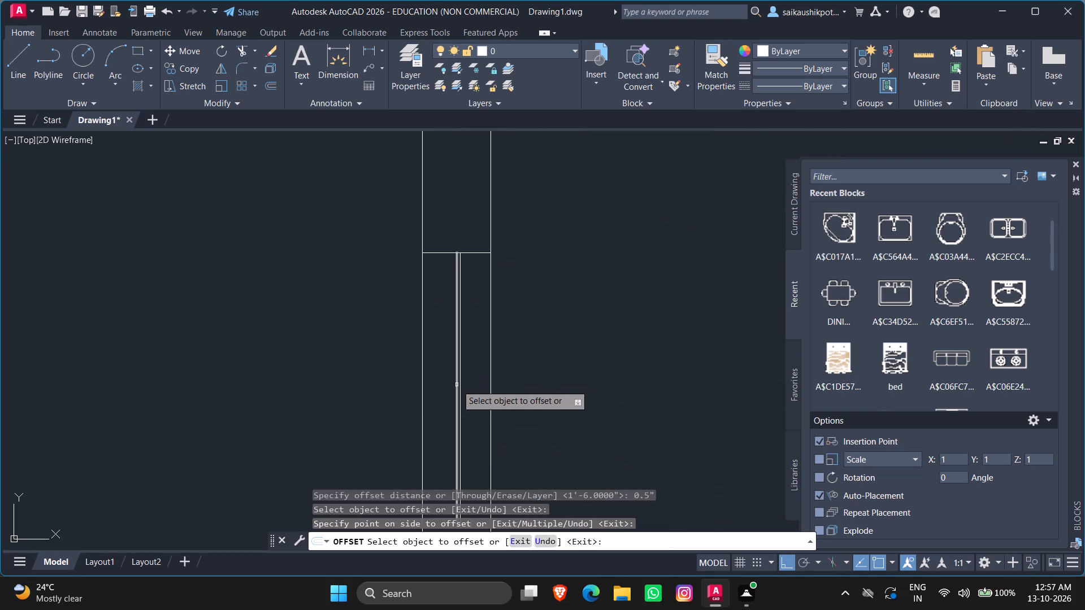
left_click(457, 385)
left_click(421, 390)
key("Escape")
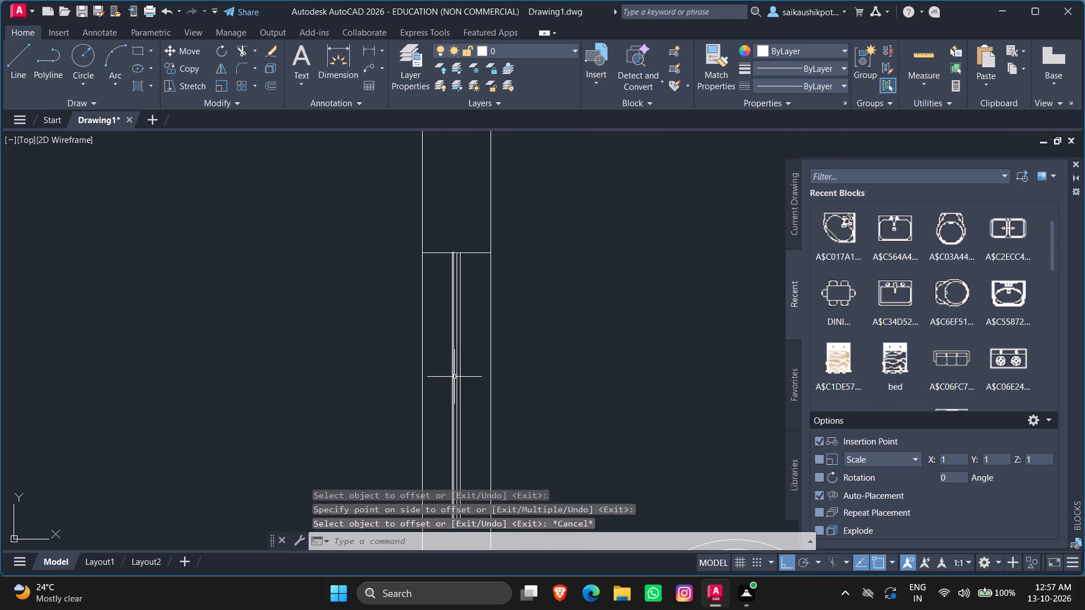
Delete the original centre line between the two glazing lines of the upper-left bathroom window.
left_click(454, 377)
key("Escape")
key("Escape")
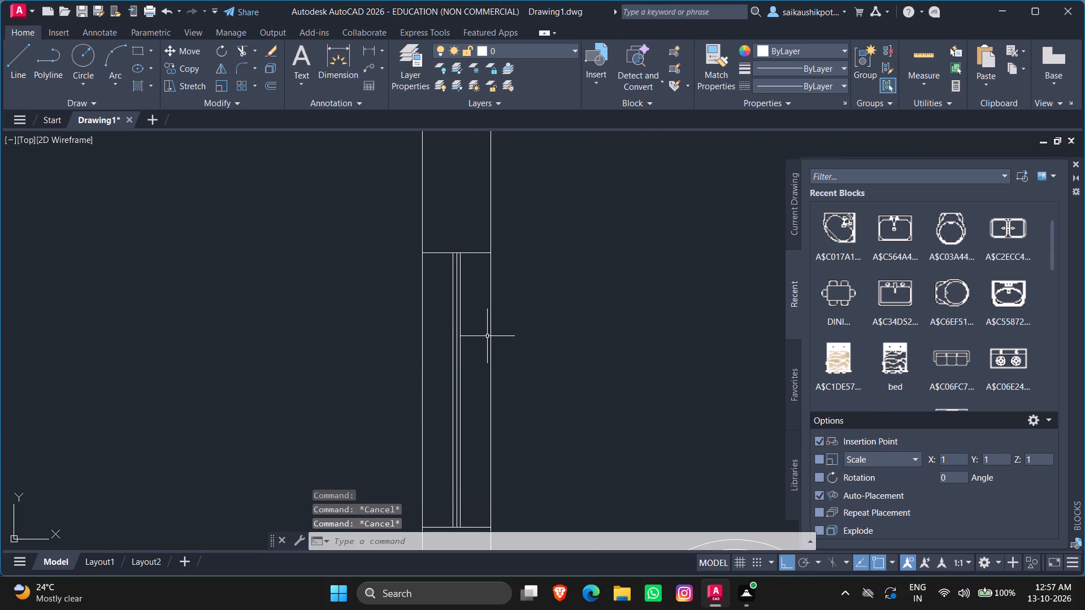
scroll(671, 253, "down", 2)
scroll(583, 308, "up", 2)
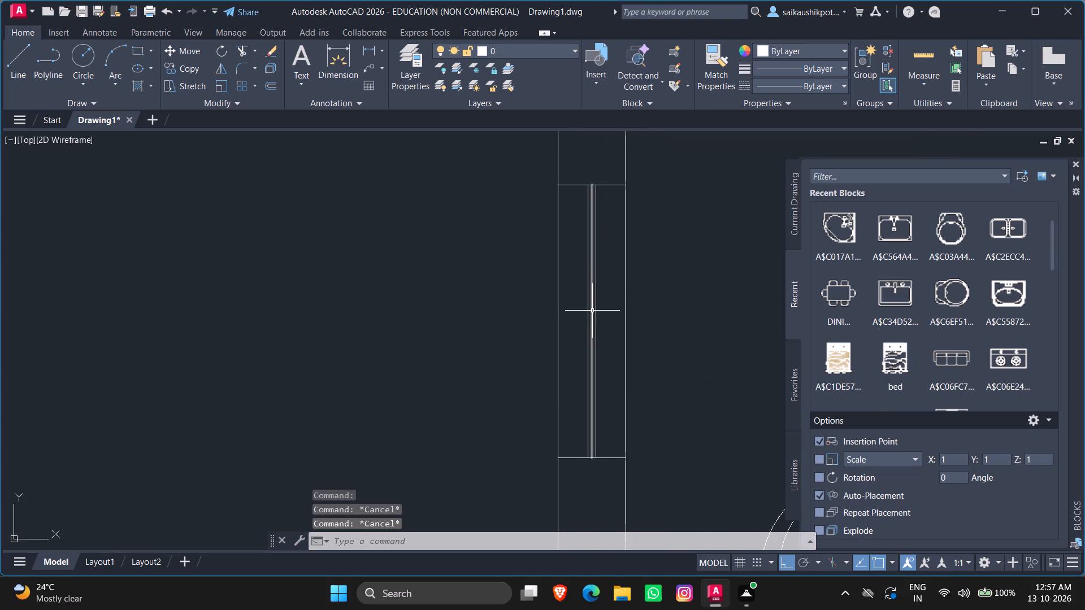
left_click(592, 311)
key("Delete")
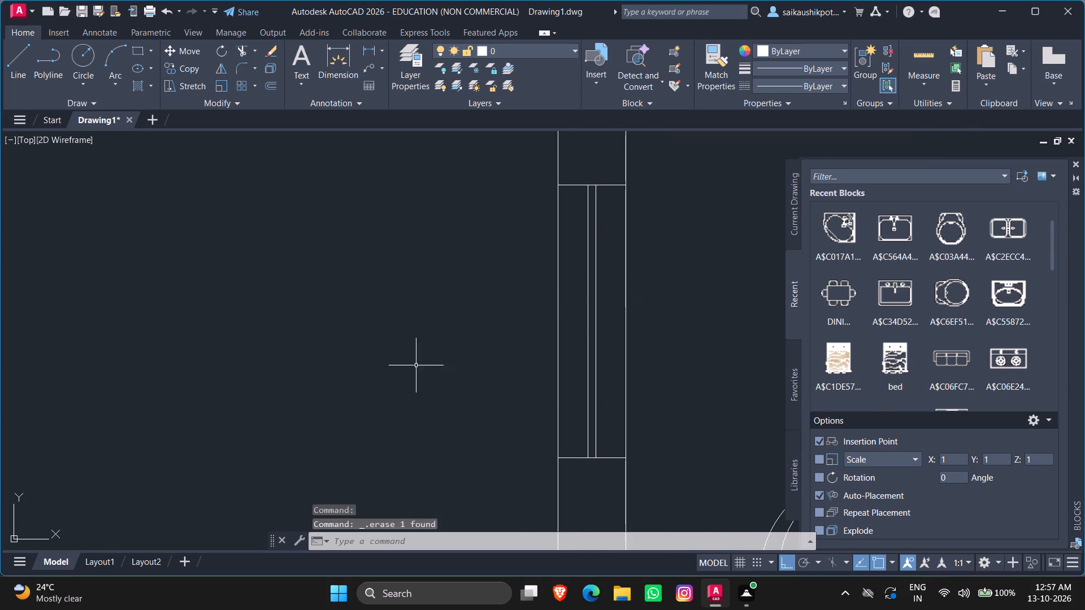
Draw a horizontal line across the exterior wall of the lower-left Unit A's bathroom, starting from the midpoint of the inner wall line.
scroll(490, 341, "down", 6)
scroll(544, 375, "up", 4)
scroll(546, 372, "down", 1)
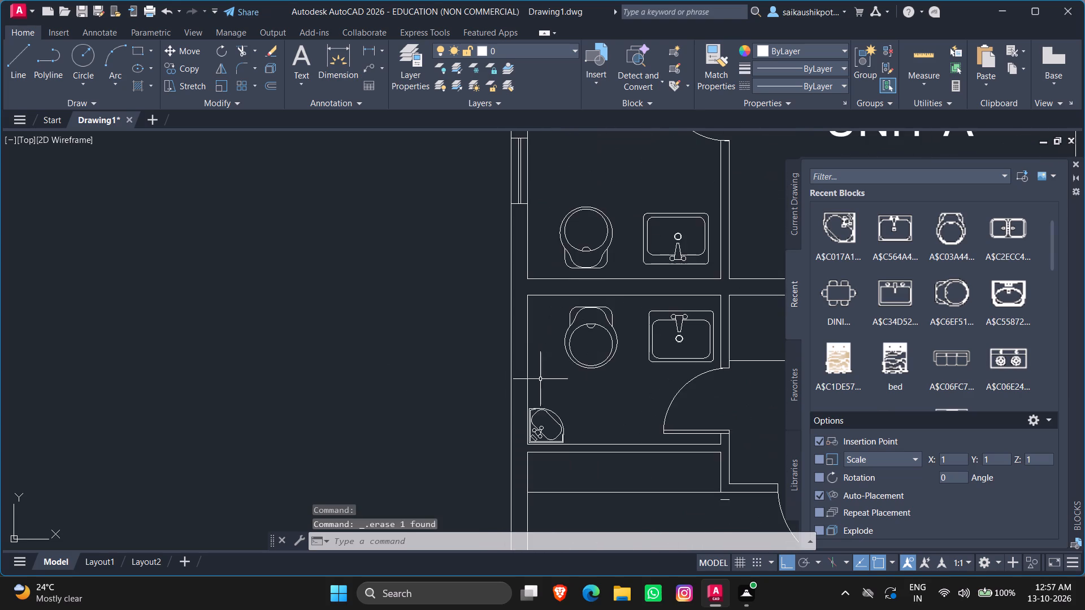
scroll(528, 385, "up", 2)
scroll(559, 368, "down", 1)
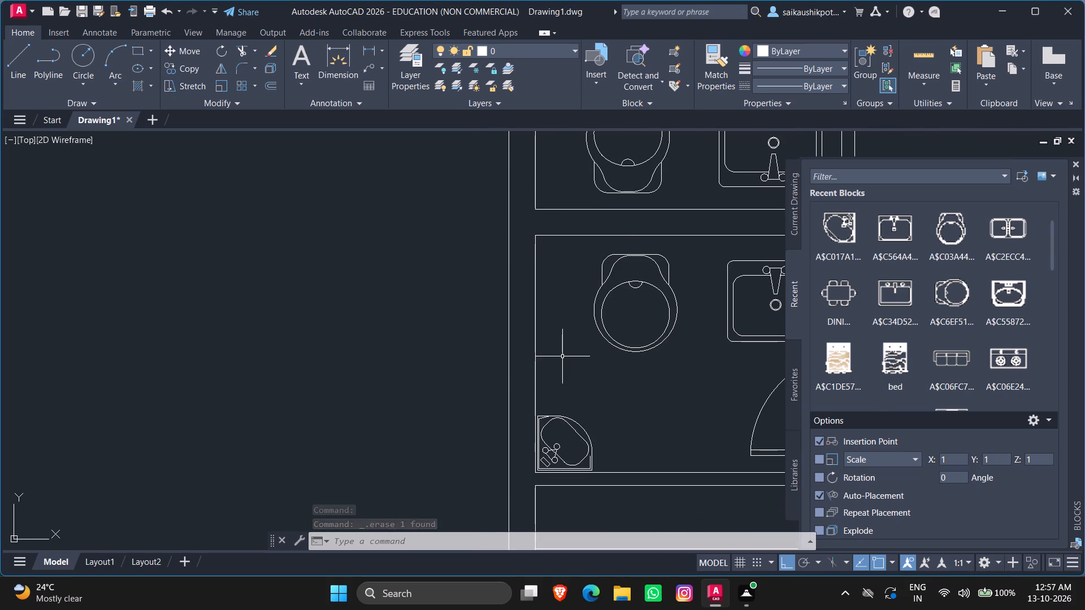
key("Escape")
key("Escape")
key("l")
key("Return")
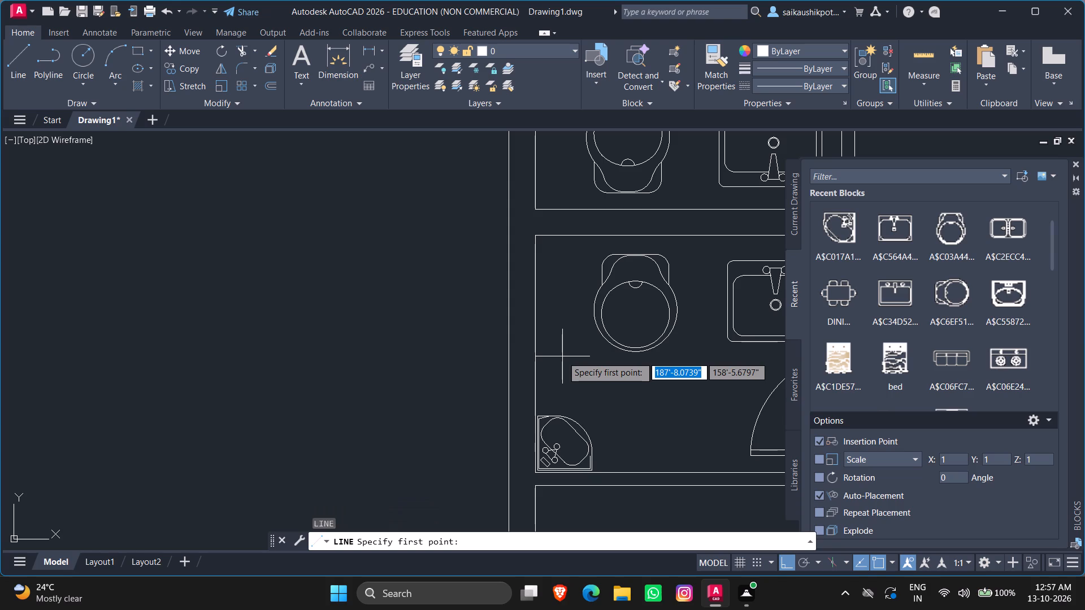
left_click(535, 355)
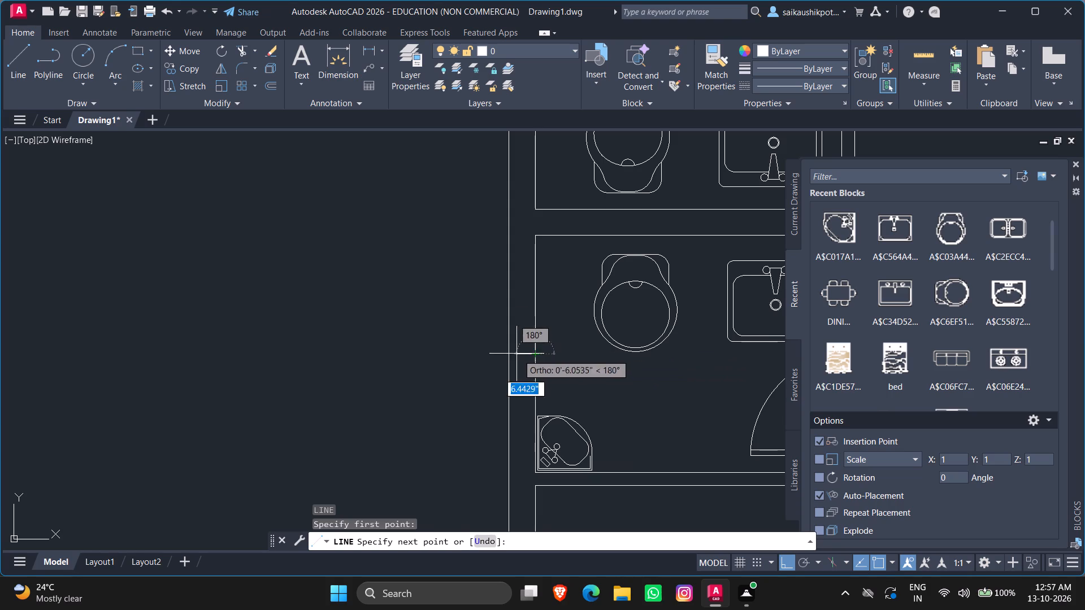
left_click(513, 352)
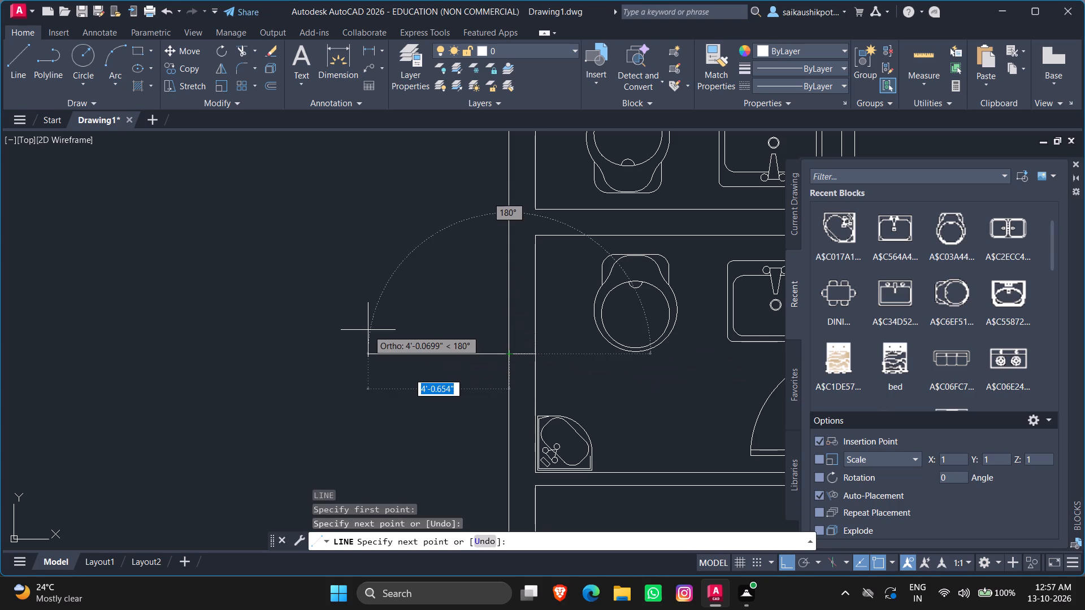
key("Escape")
key("Escape")
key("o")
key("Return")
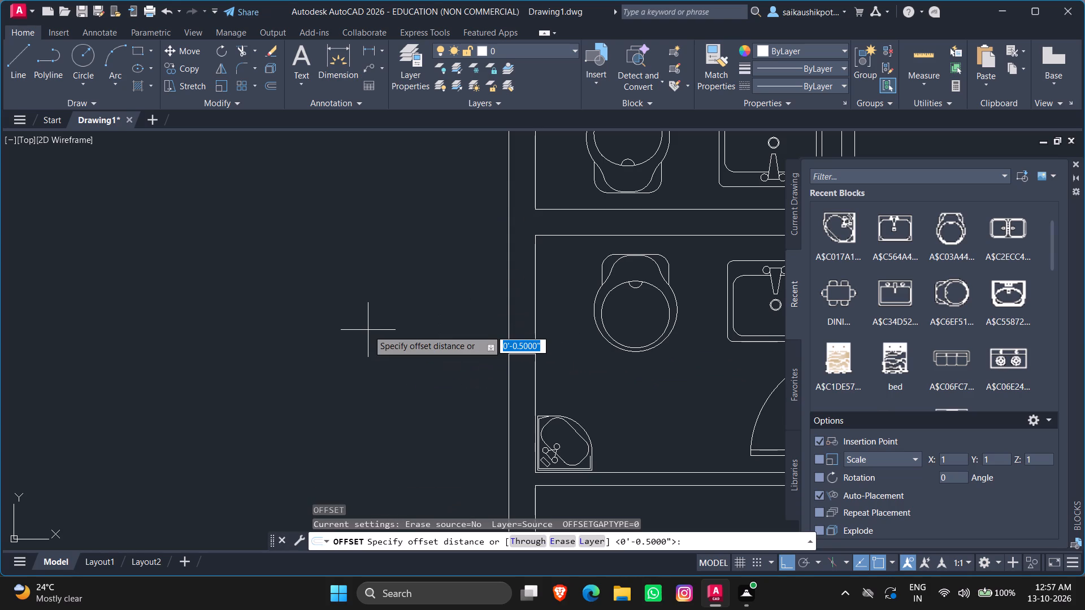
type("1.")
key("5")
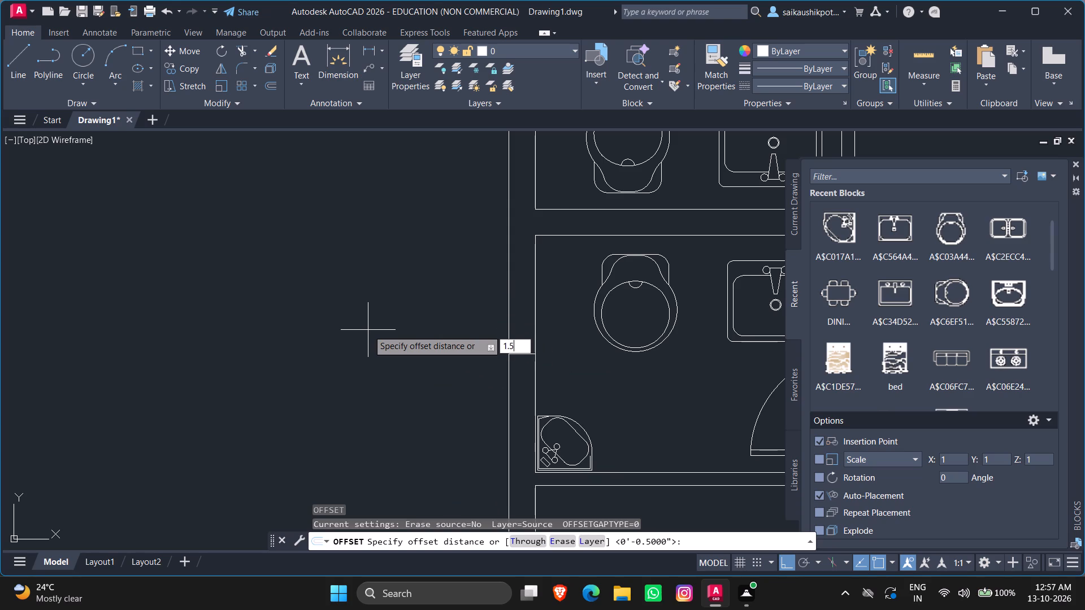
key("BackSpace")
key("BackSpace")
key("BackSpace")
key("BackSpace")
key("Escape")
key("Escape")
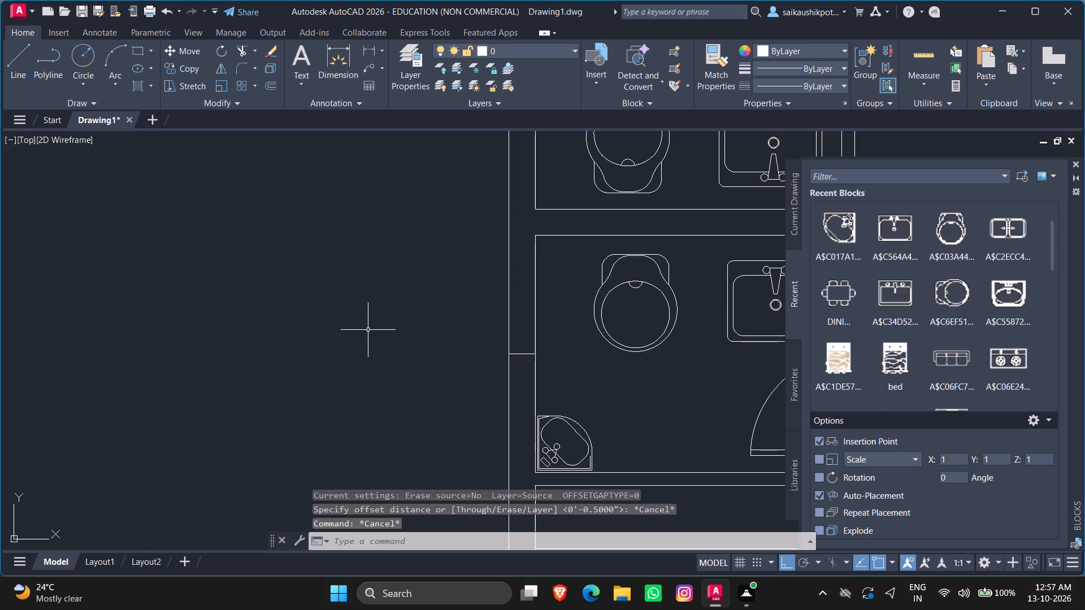
Offset the horizontal line in the lower-left bathroom's exterior wall 1.5' both above and below as window jambs.
key("o")
key("Return")
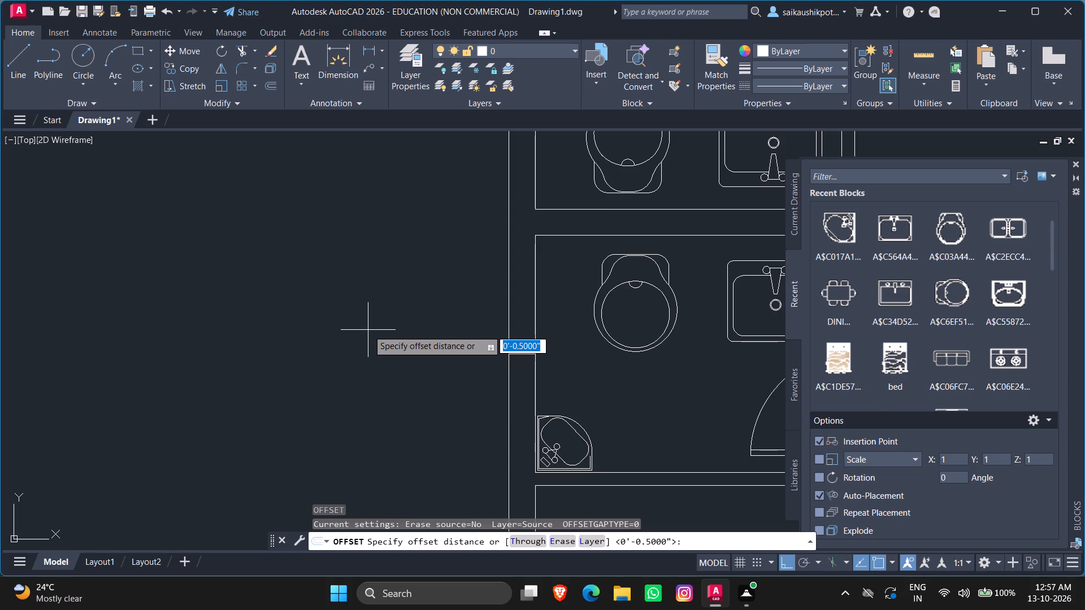
type("1.5'")
key("Return")
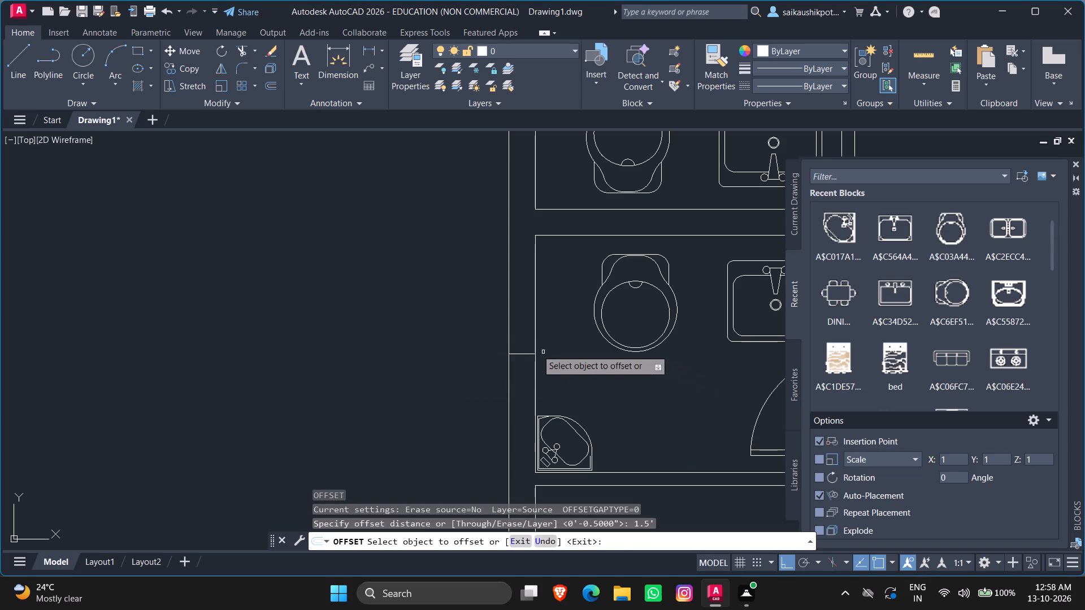
left_click(522, 353)
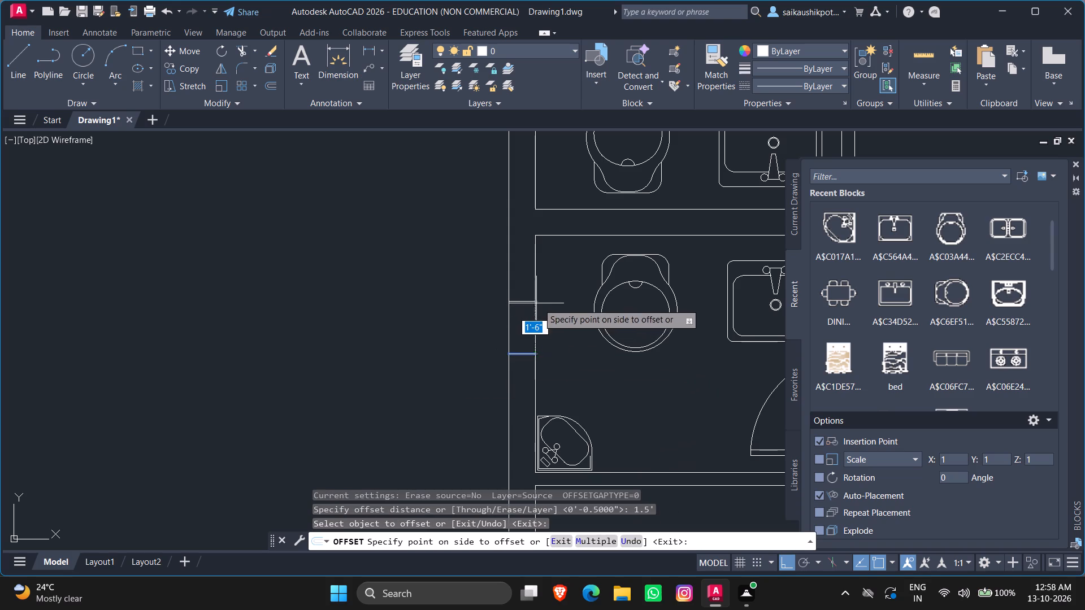
left_click(548, 299)
double_click(527, 354)
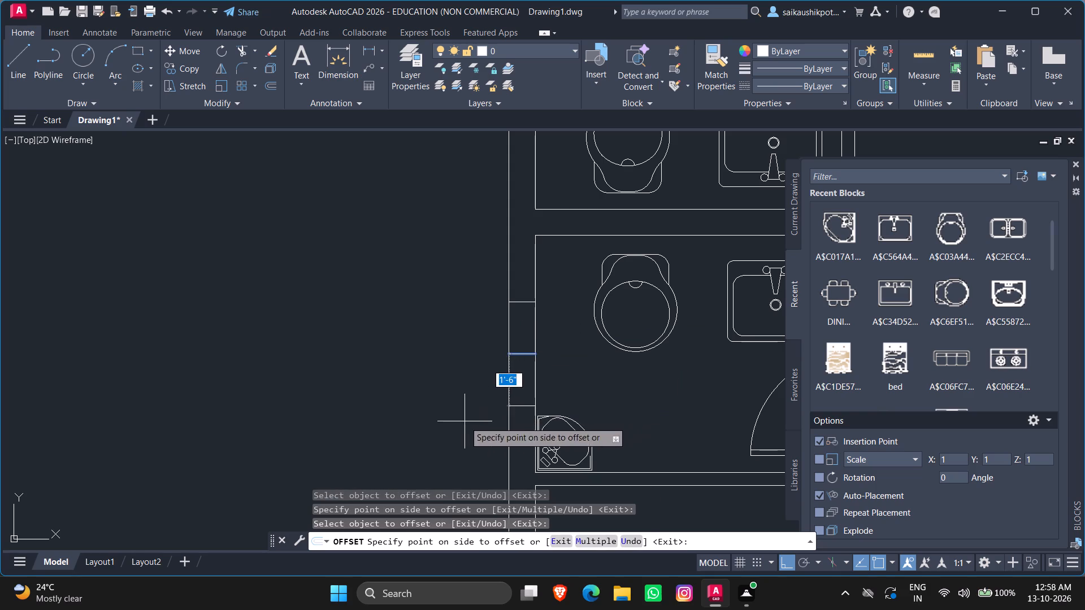
double_click(465, 421)
key("Escape")
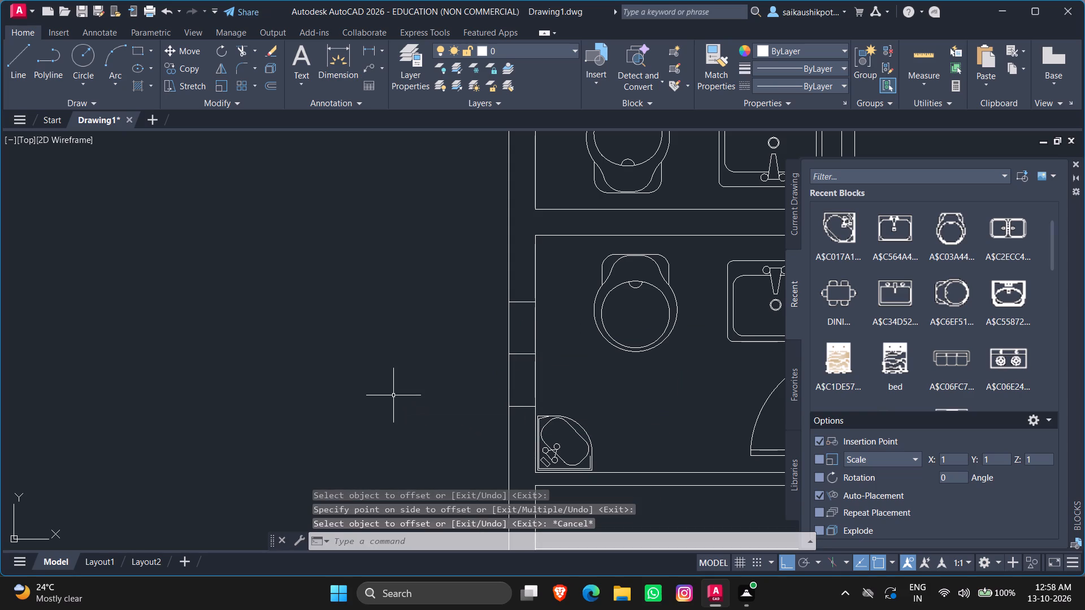
key("Escape")
Delete the original middle line between the two jamb lines in the lower-left bathroom's exterior wall.
double_click(524, 357)
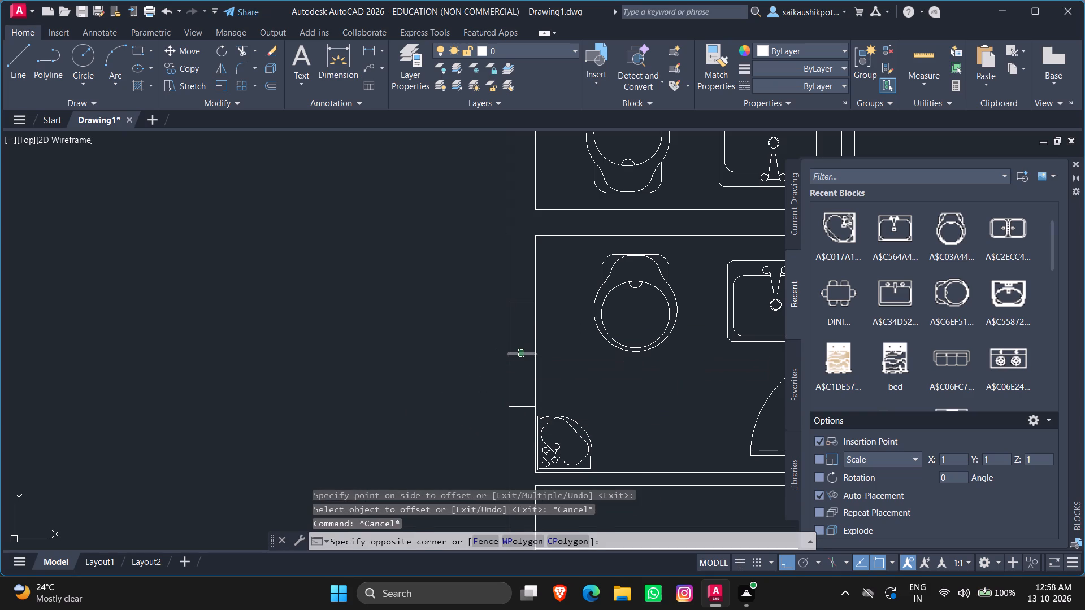
left_click(518, 350)
key("Delete")
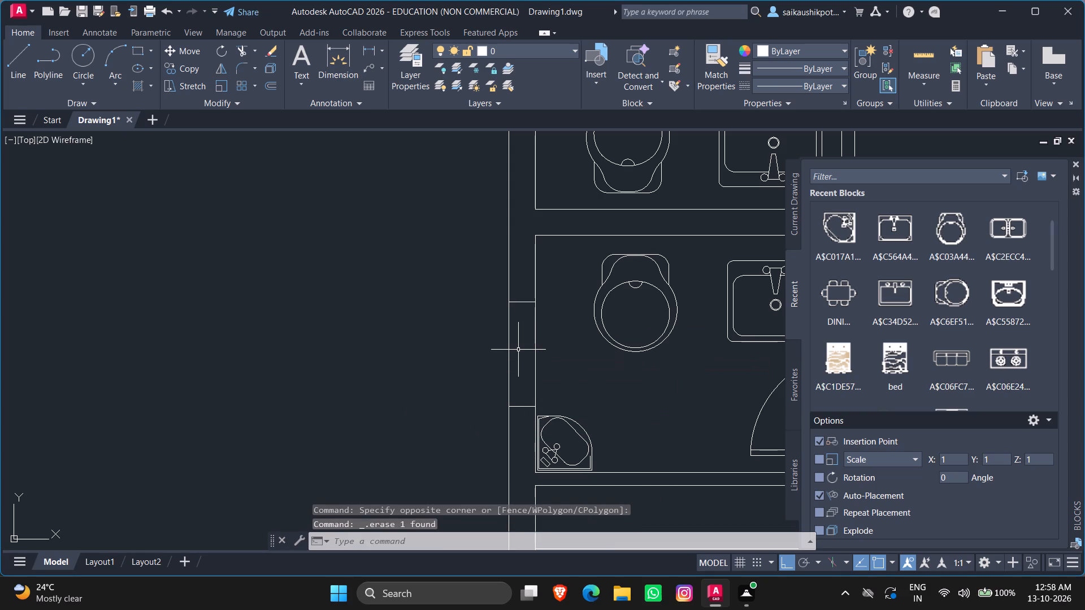
Draw a vertical line joining the midpoints of the two jamb lines of the lower-left bathroom window opening.
key("l")
key("Return")
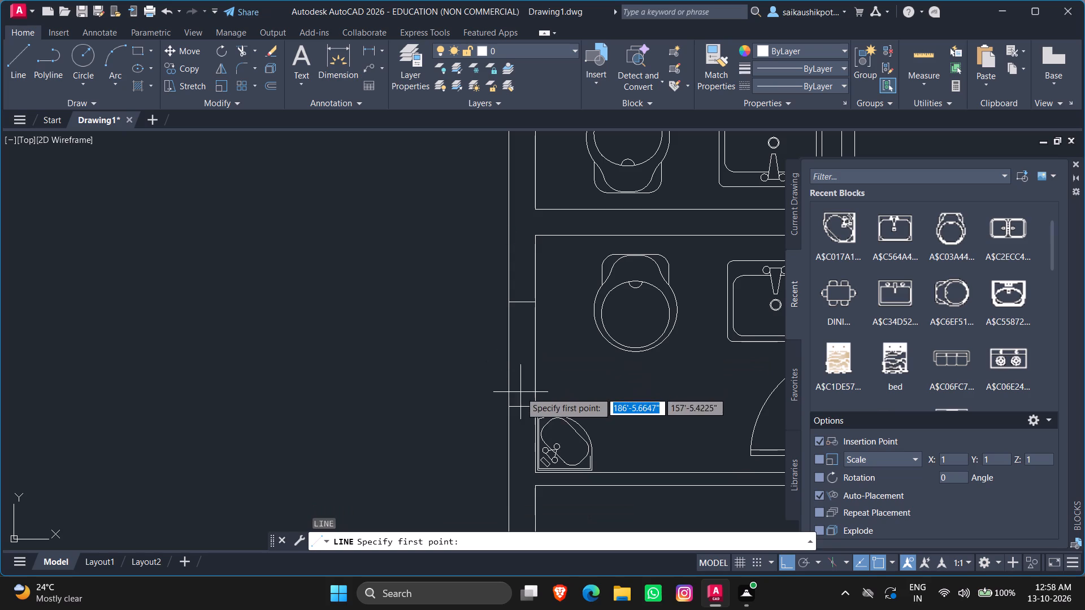
left_click(519, 407)
left_click(522, 304)
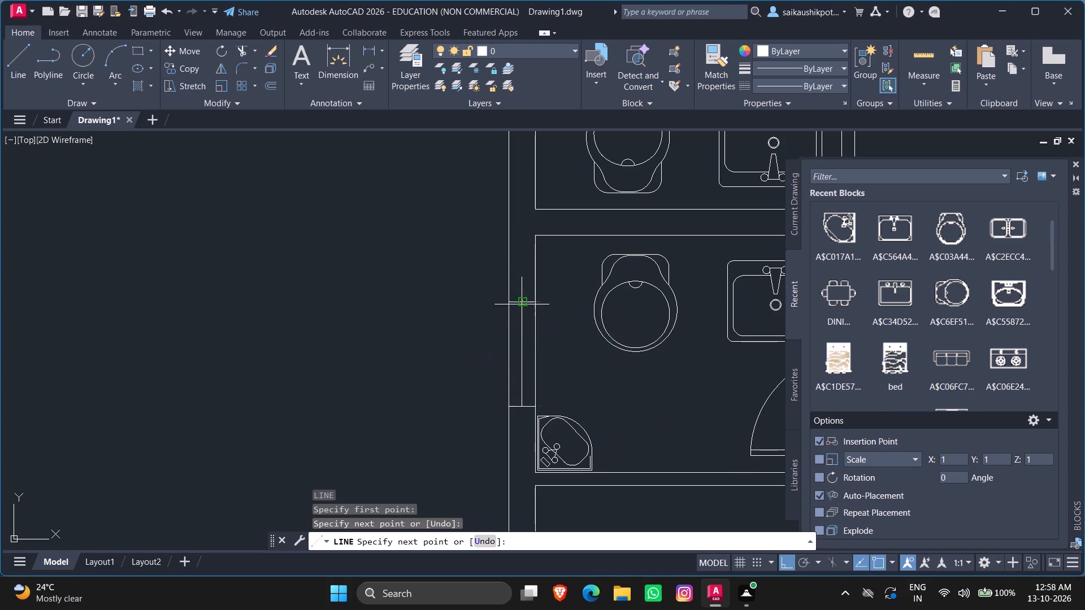
key("Escape")
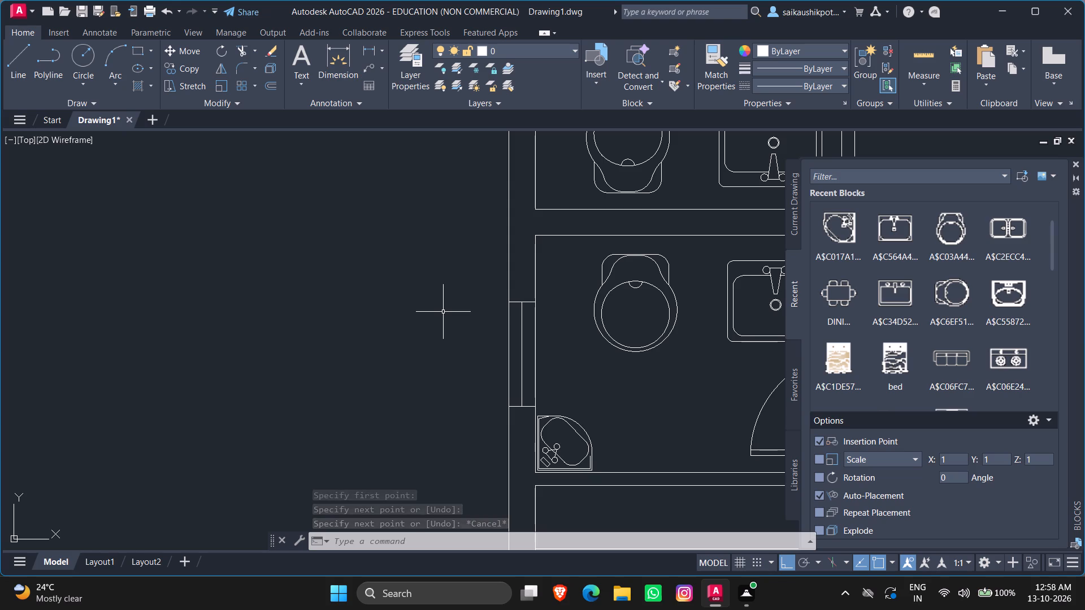
Offset the vertical line in the lower-left bathroom window opening 0.5" to both sides as glazing lines.
key("o")
key("Return")
type("0.5\"")
key("Return")
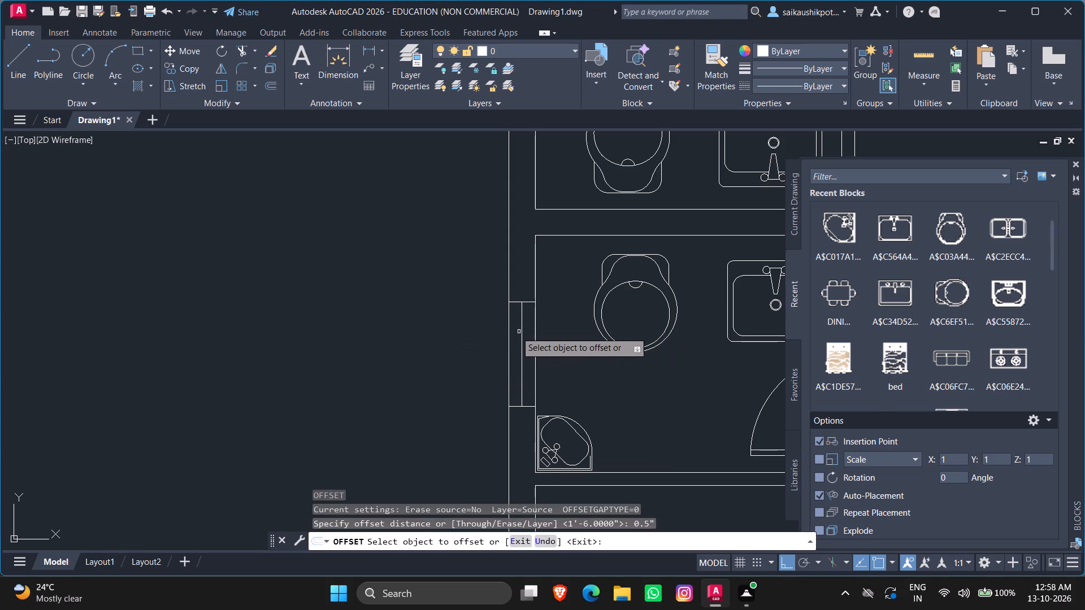
scroll(513, 332, "up", 1)
left_click(527, 332)
left_click(567, 347)
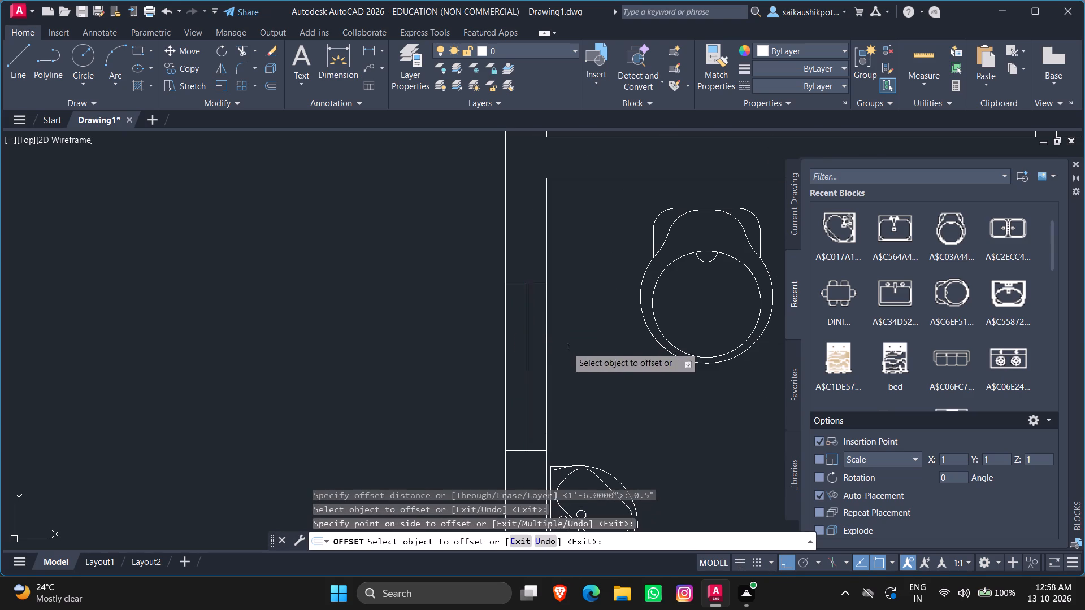
scroll(517, 352, "up", 2)
left_click(535, 360)
left_click(488, 363)
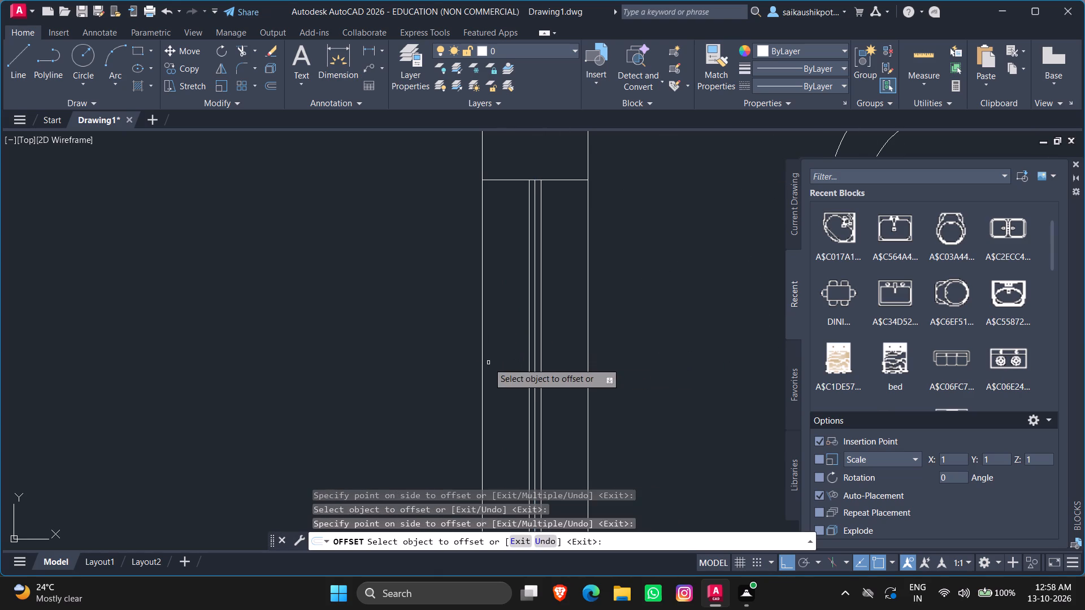
key("Escape")
key("Escape")
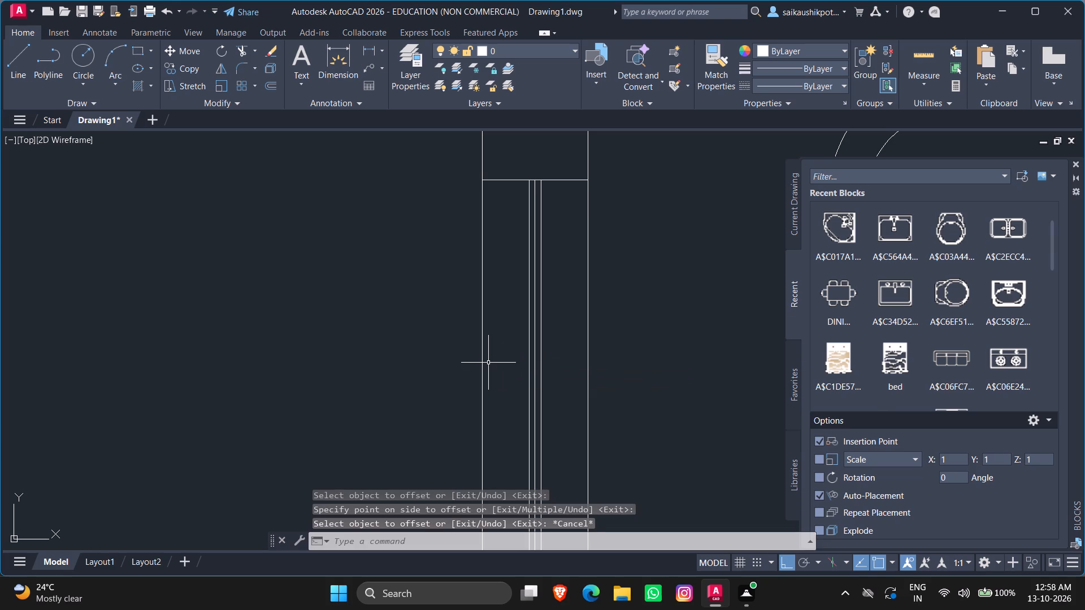
Delete the original centre line between the two glazing lines of the lower-left bathroom window.
left_click(534, 372)
key("Delete")
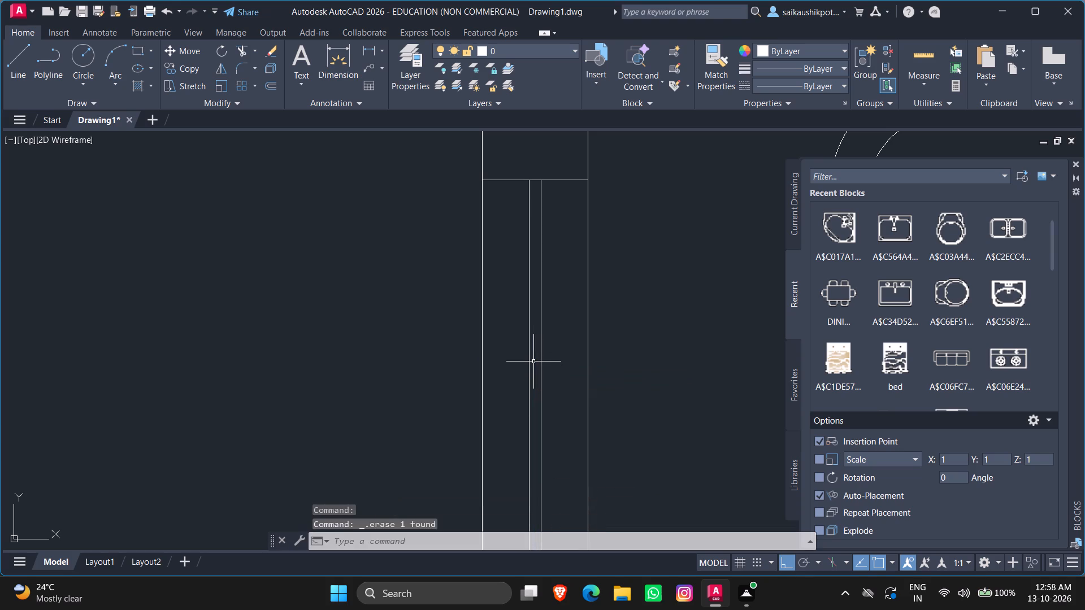
Examine the lower-left Unit A and the overall floor plan to check the windows along the exterior walls.
scroll(568, 309, "down", 3)
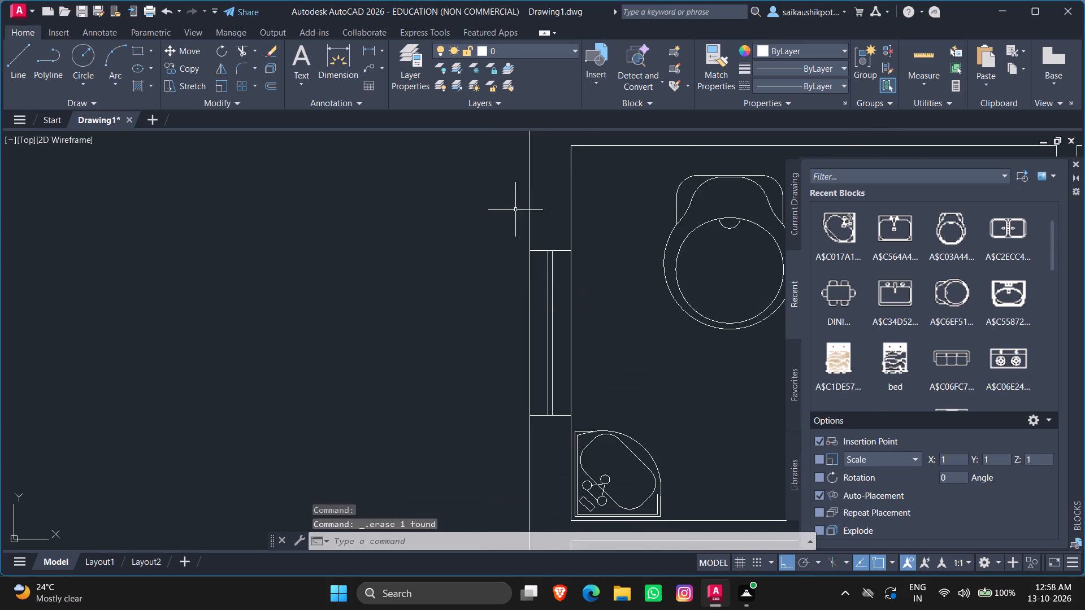
scroll(515, 210, "down", 3)
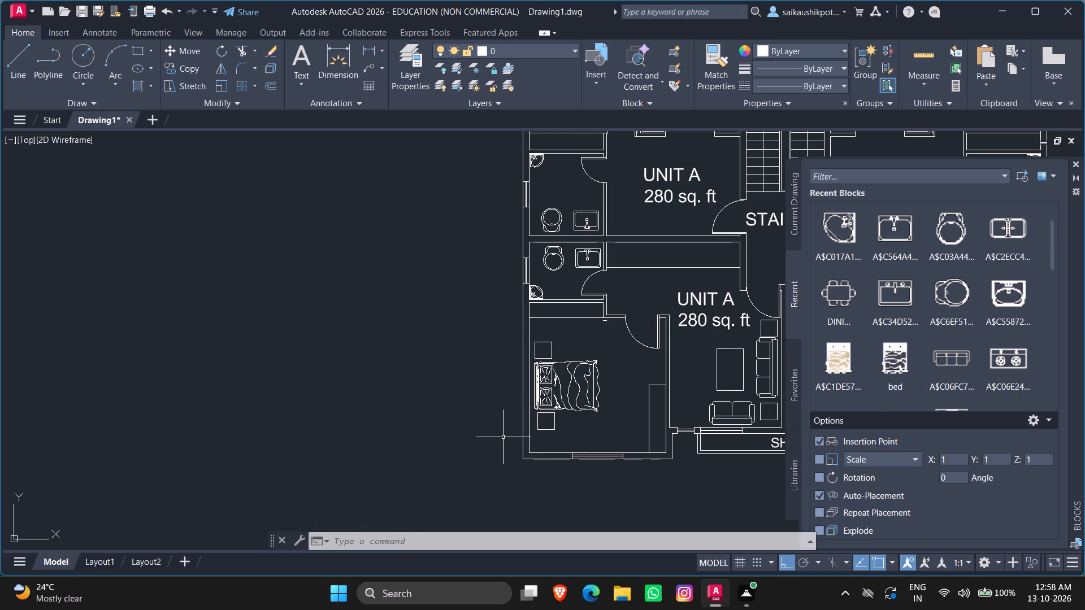
scroll(503, 437, "up", 1)
scroll(503, 437, "down", 6)
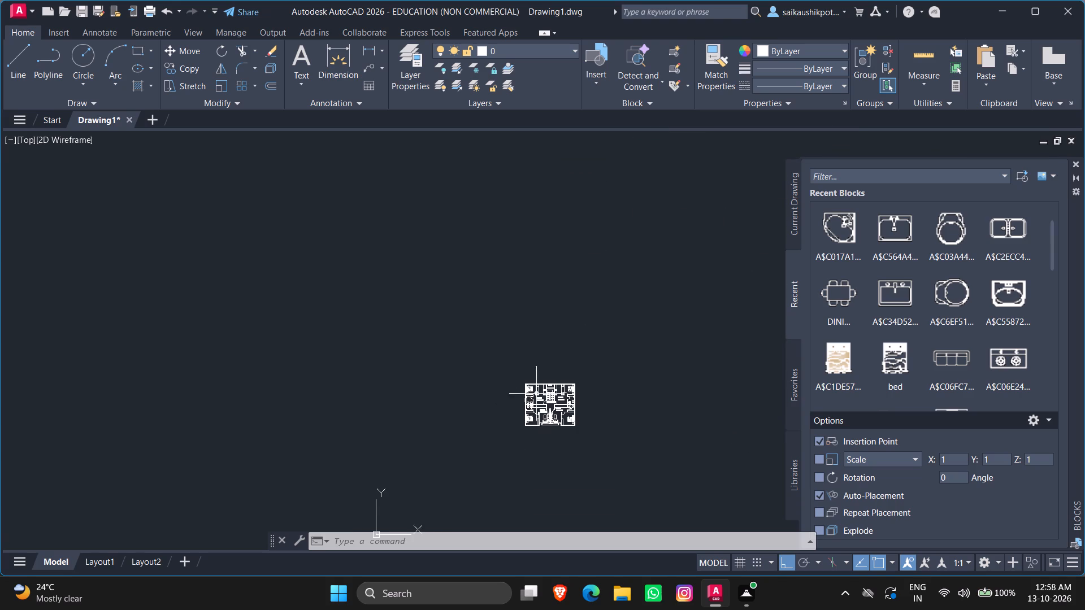
key("Escape")
key("Escape")
key("Escape")
key("Escape")
scroll(572, 435, "up", 2)
scroll(572, 435, "down", 2)
scroll(555, 389, "up", 4)
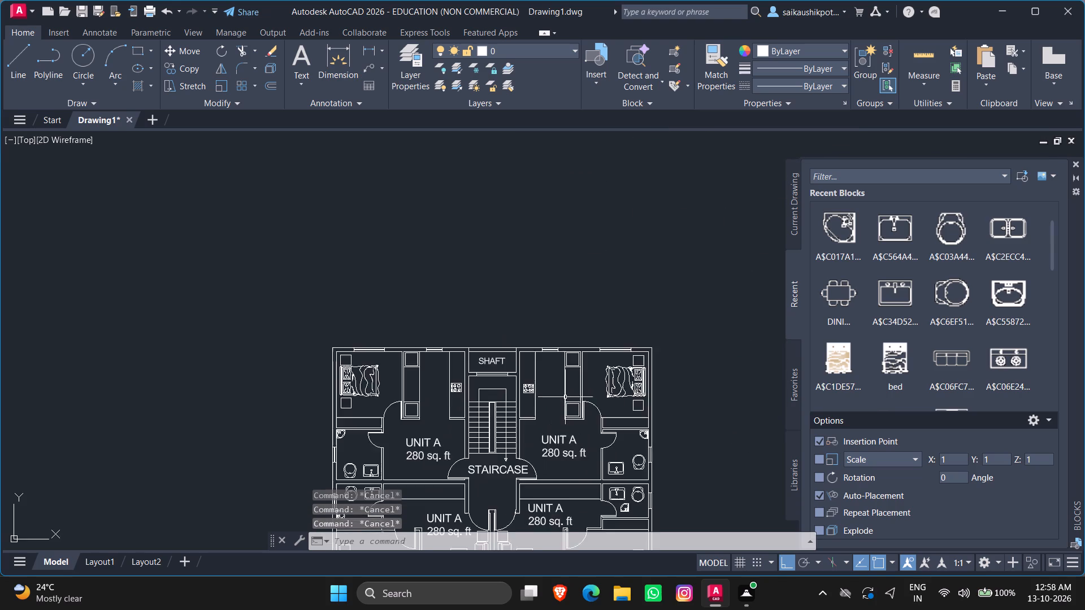
Add a linear dimension from the plan's top-left outer corner to the left kitchen window's left jamb, about 5' above the top wall.
scroll(541, 414, "down", 1)
scroll(610, 377, "up", 1)
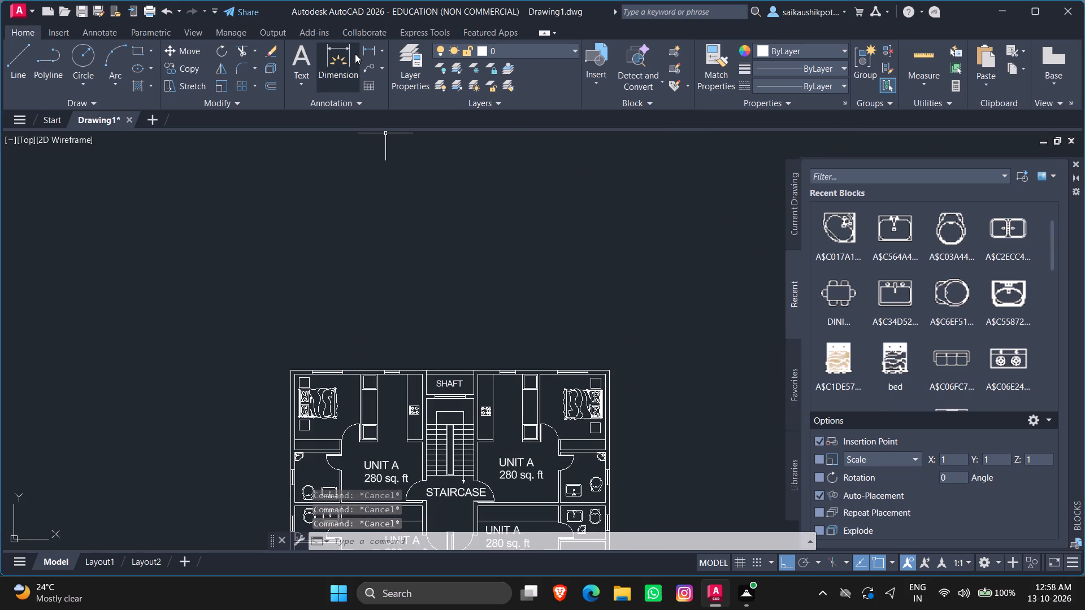
left_click(367, 48)
scroll(304, 379, "up", 3)
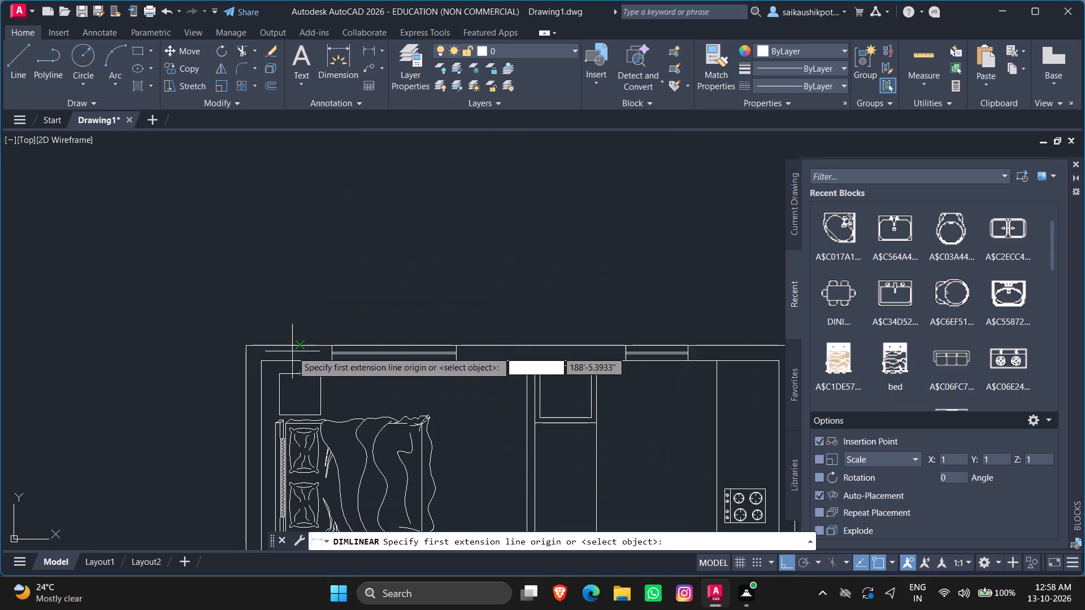
left_click(245, 347)
left_click_drag(628, 346, 624, 336)
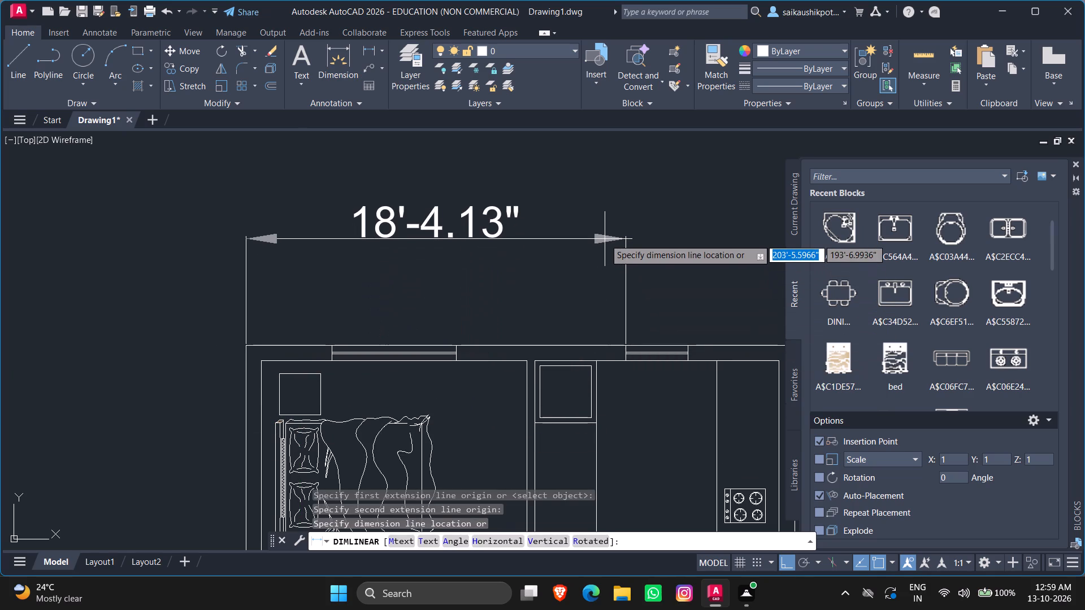
left_click(605, 239)
Add a horizontal linear dimension from the left kitchen window's left jamb to the shaft's left edge, aligned with the first dimension line.
key("space")
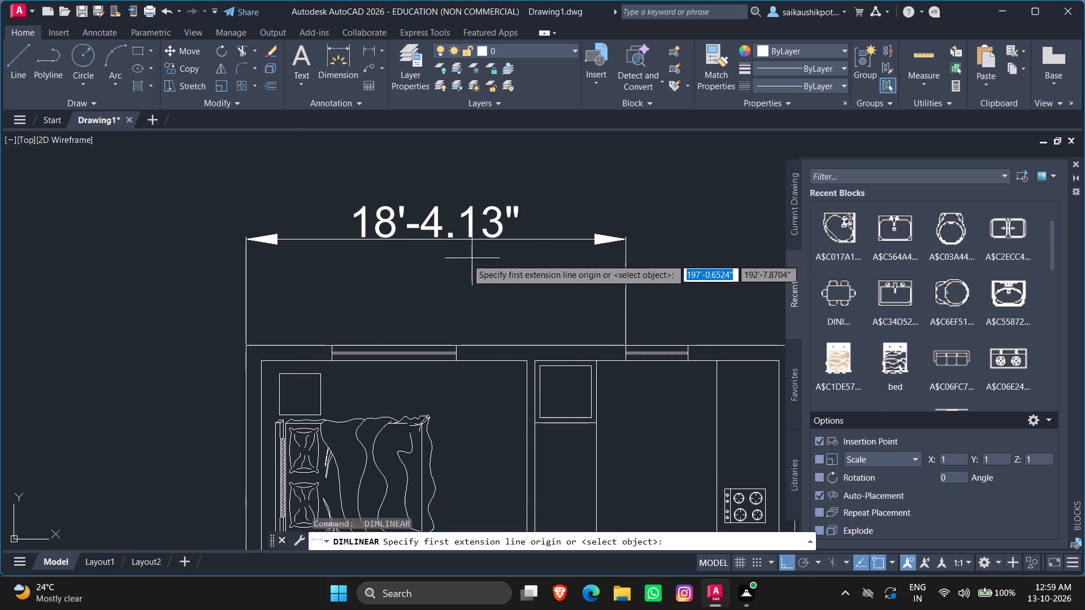
scroll(442, 276, "down", 4)
scroll(500, 300, "up", 4)
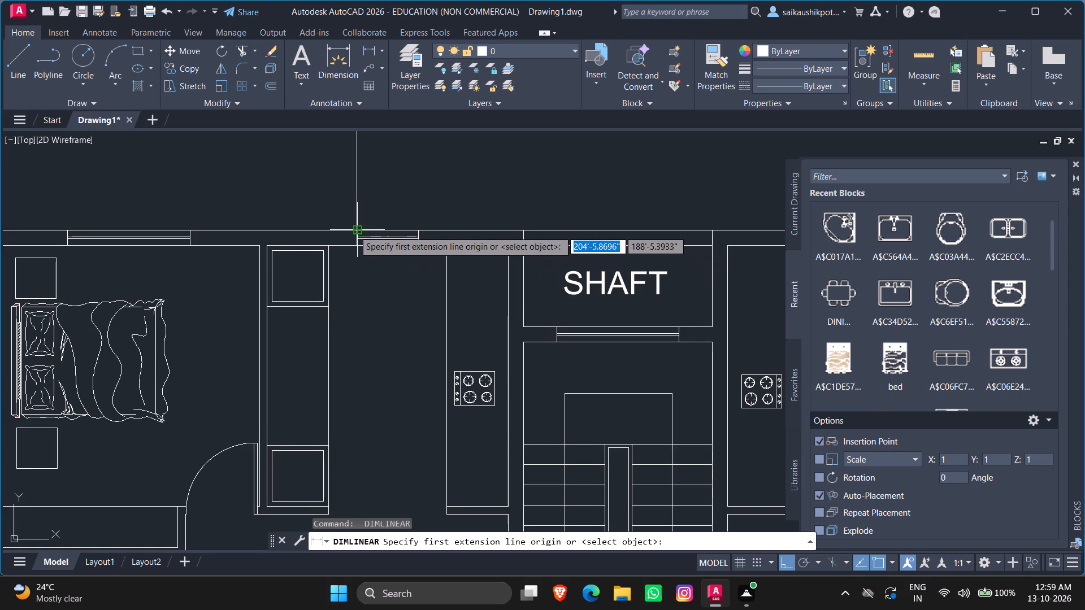
left_click(354, 230)
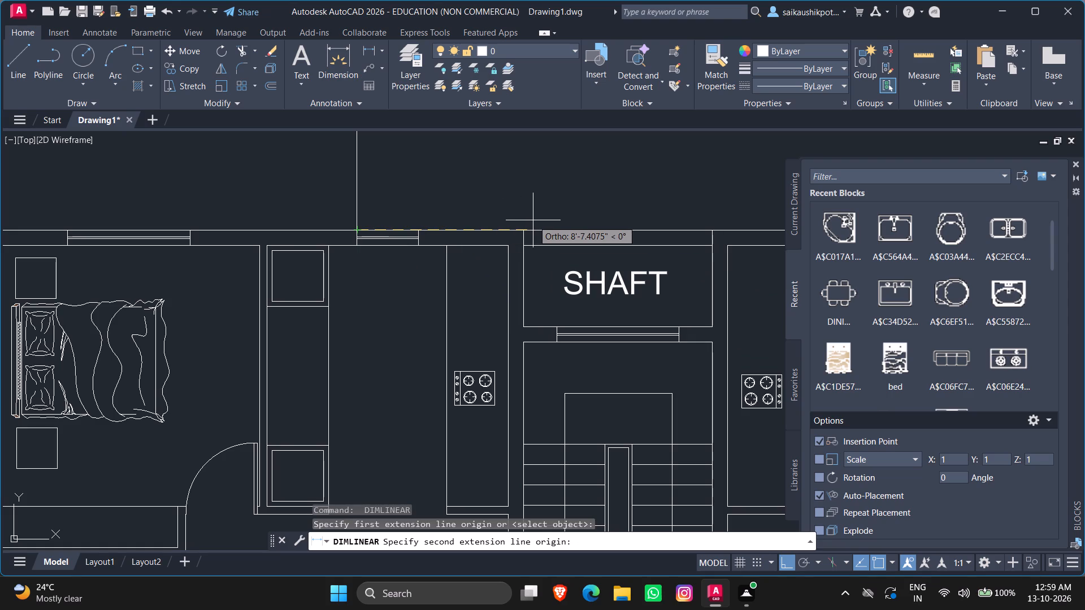
scroll(521, 223, "up", 3)
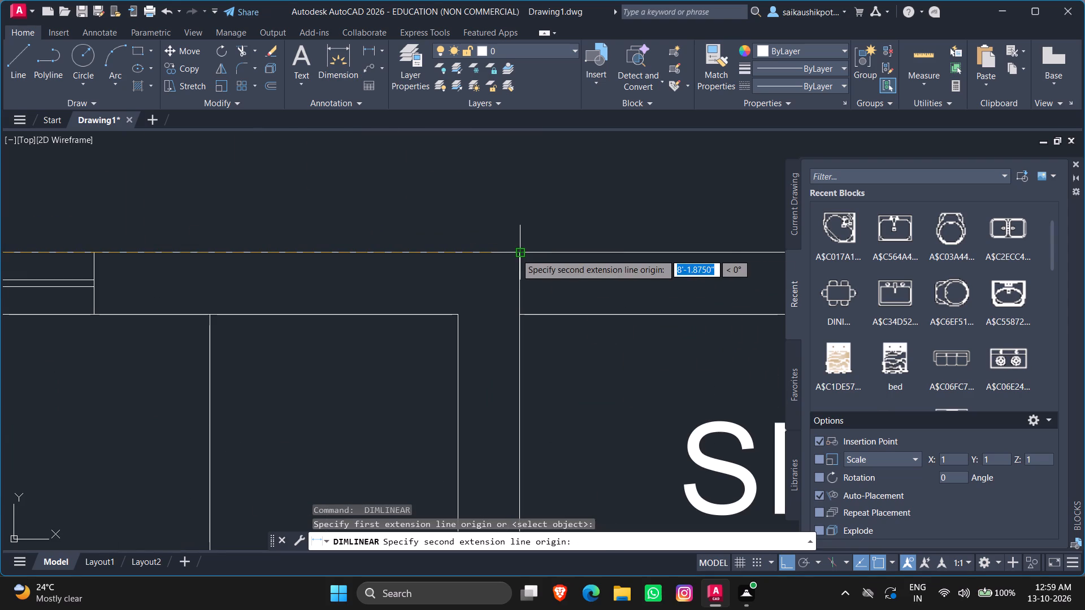
left_click(516, 254)
scroll(519, 225, "down", 6)
scroll(517, 176, "up", 3)
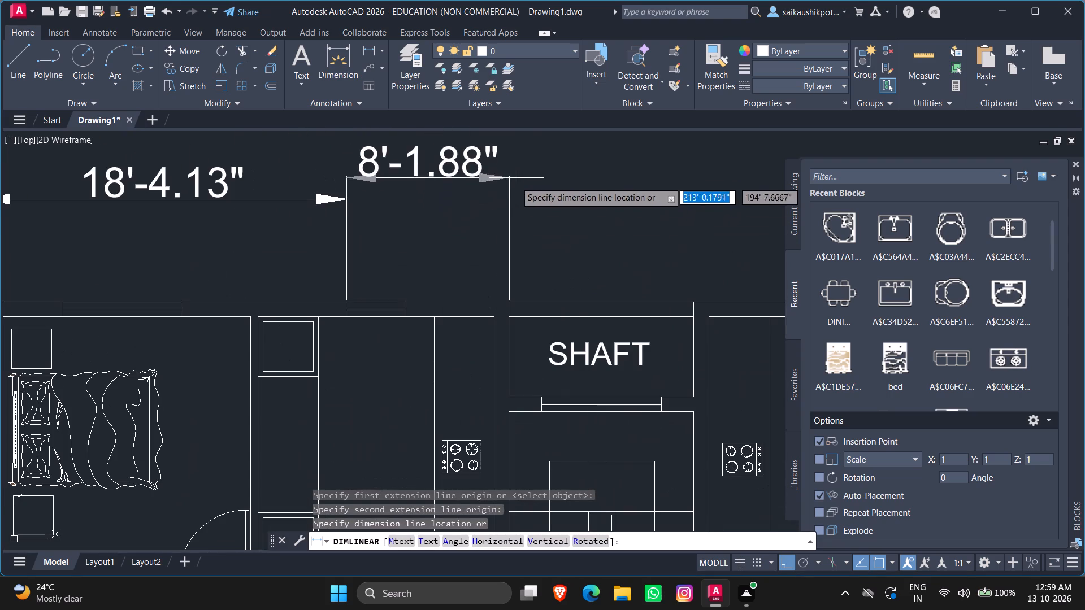
left_click(510, 199)
Add a horizontal linear dimension across the shaft's width along the top wall, in line with the neighbouring dimensions.
key("space")
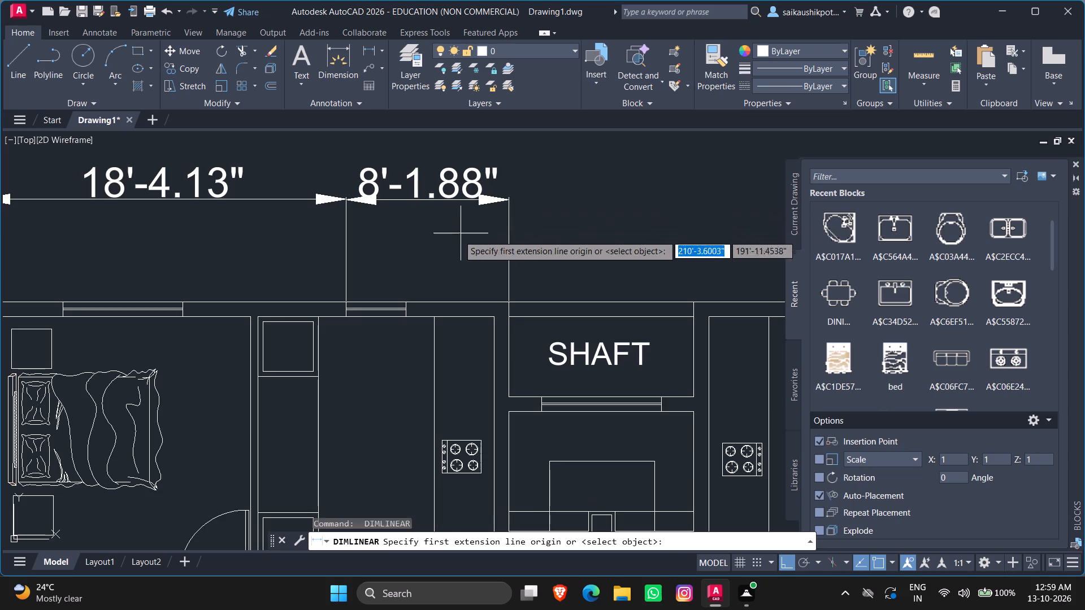
scroll(442, 246, "down", 2)
scroll(379, 296, "down", 2)
scroll(427, 271, "up", 4)
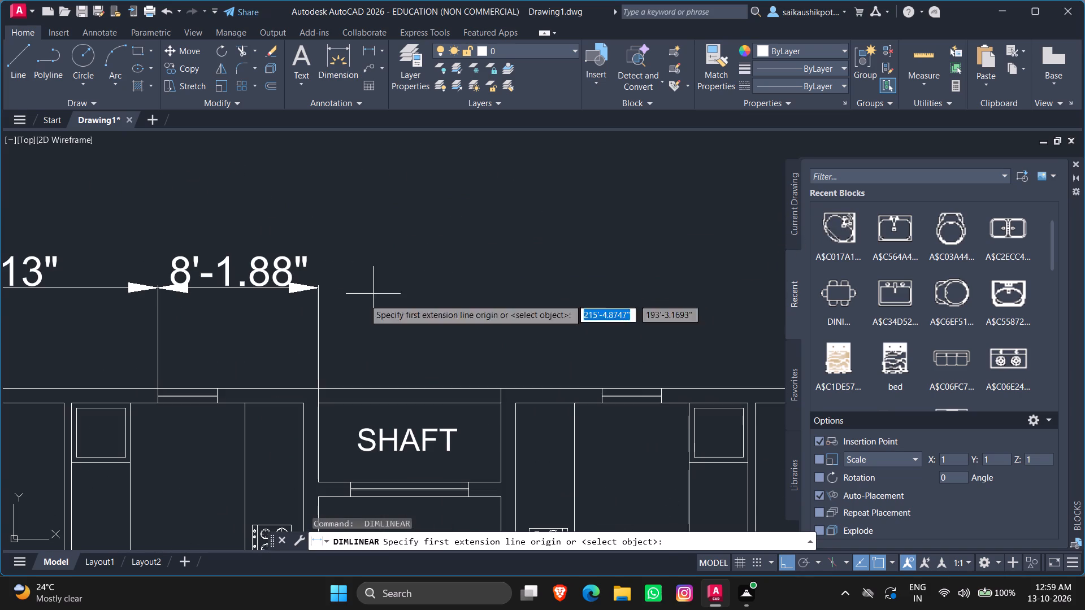
left_click(317, 386)
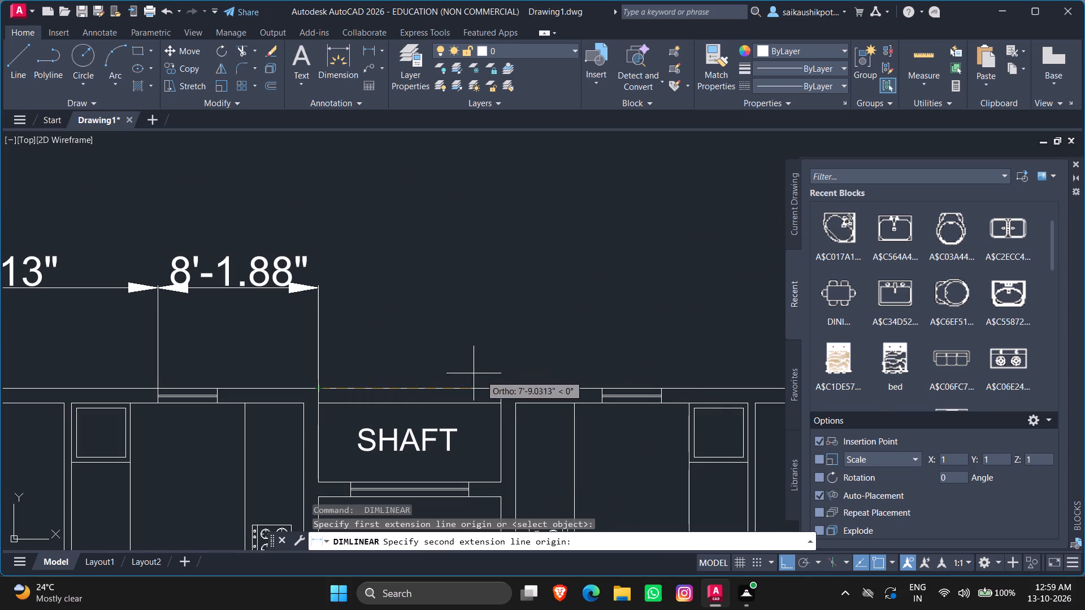
left_click(498, 389)
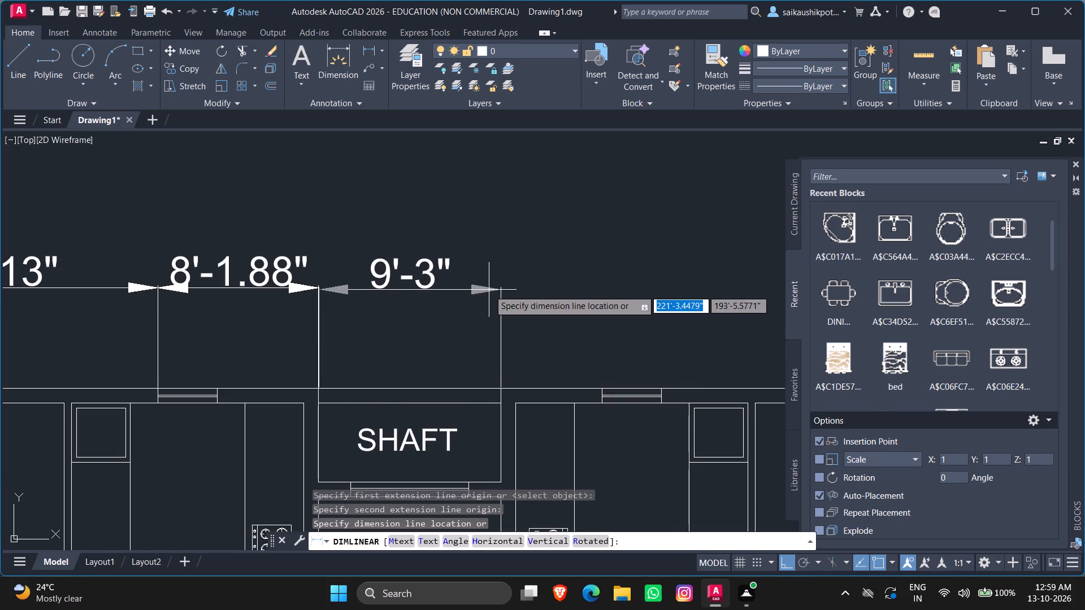
left_click(489, 290)
Add a horizontal linear dimension from the shaft's right edge to the right kitchen window's right jamb, in line with the existing dimensions.
key("space")
left_click(501, 387)
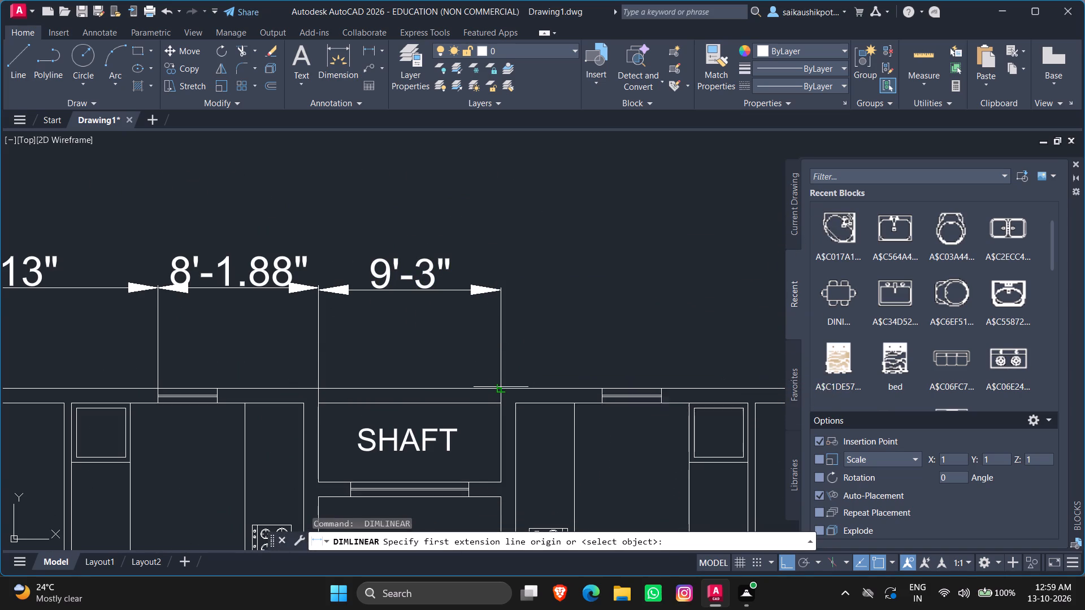
scroll(764, 381, "down", 3)
scroll(693, 392, "up", 3)
scroll(401, 367, "down", 4)
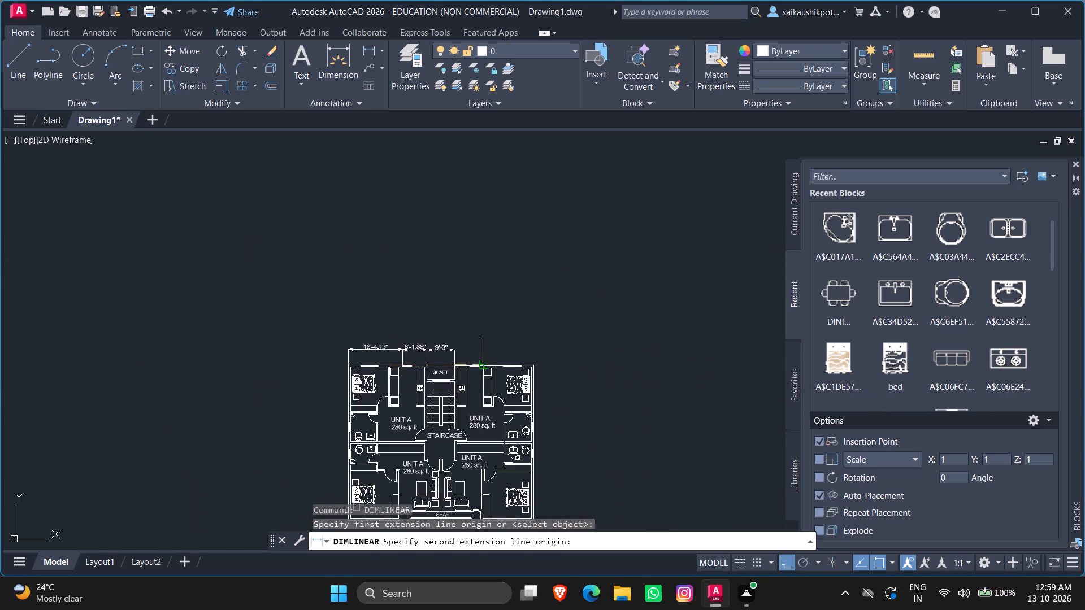
scroll(497, 364, "up", 4)
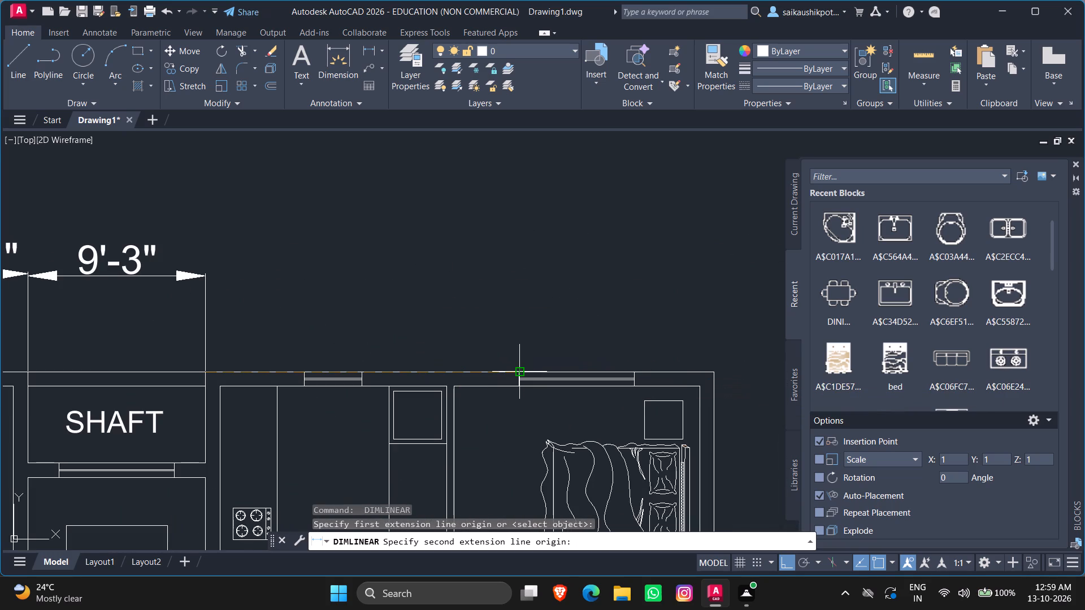
left_click(365, 373)
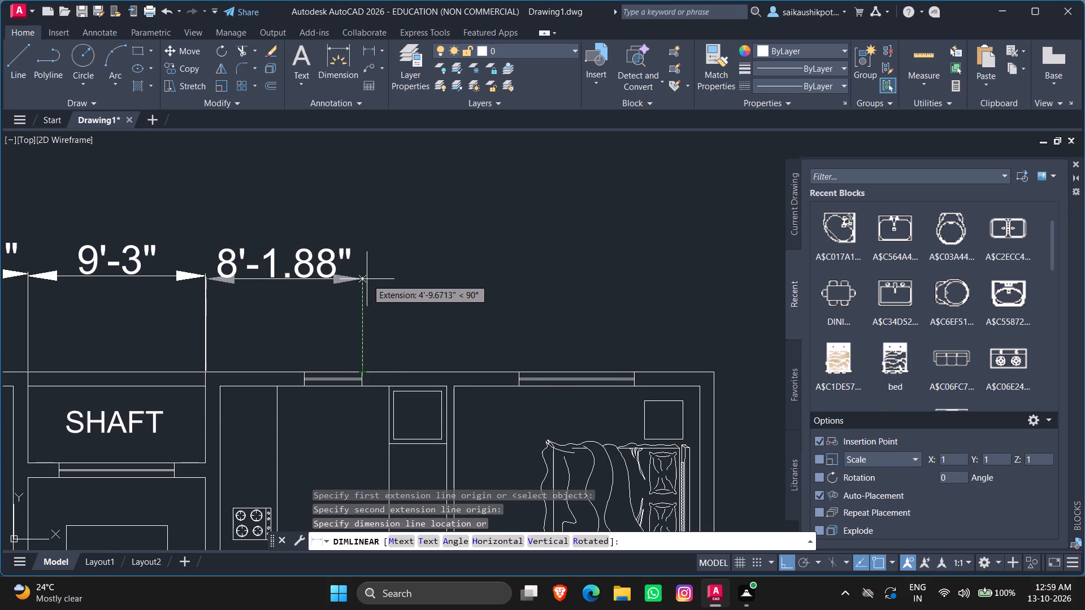
left_click(367, 276)
Add a horizontal linear dimension from the right kitchen window's right jamb to the plan's top-right outer corner, continuing the dimension row.
key("space")
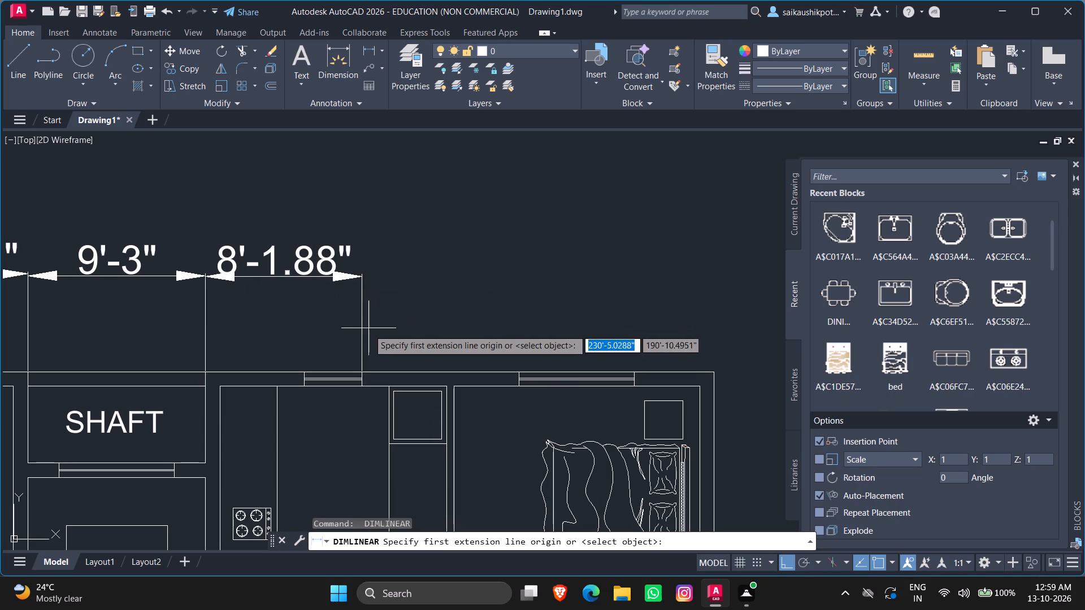
left_click(361, 373)
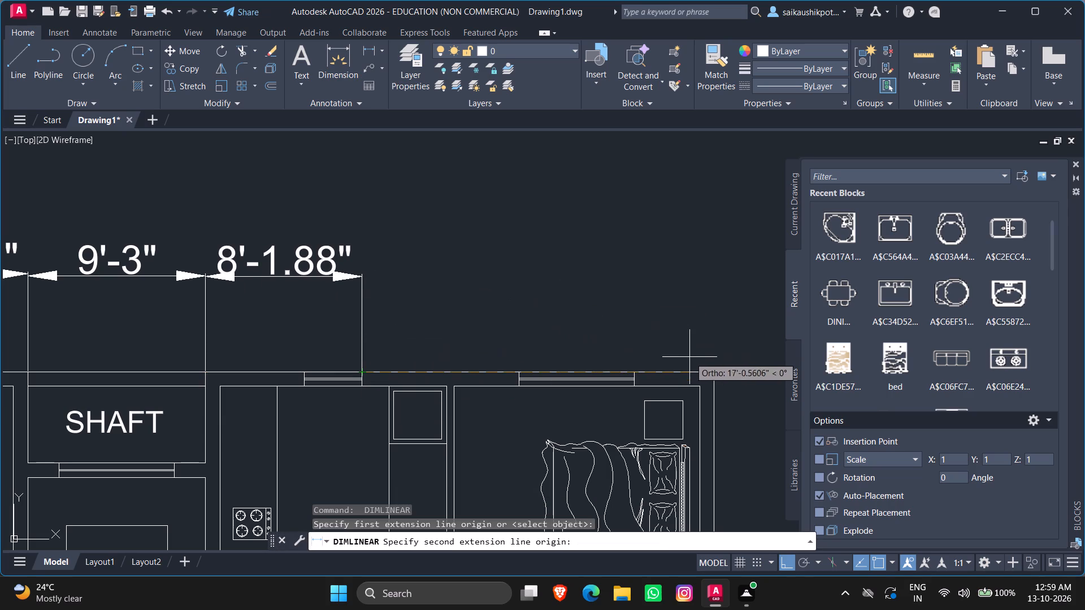
left_click_drag(717, 372, 713, 367)
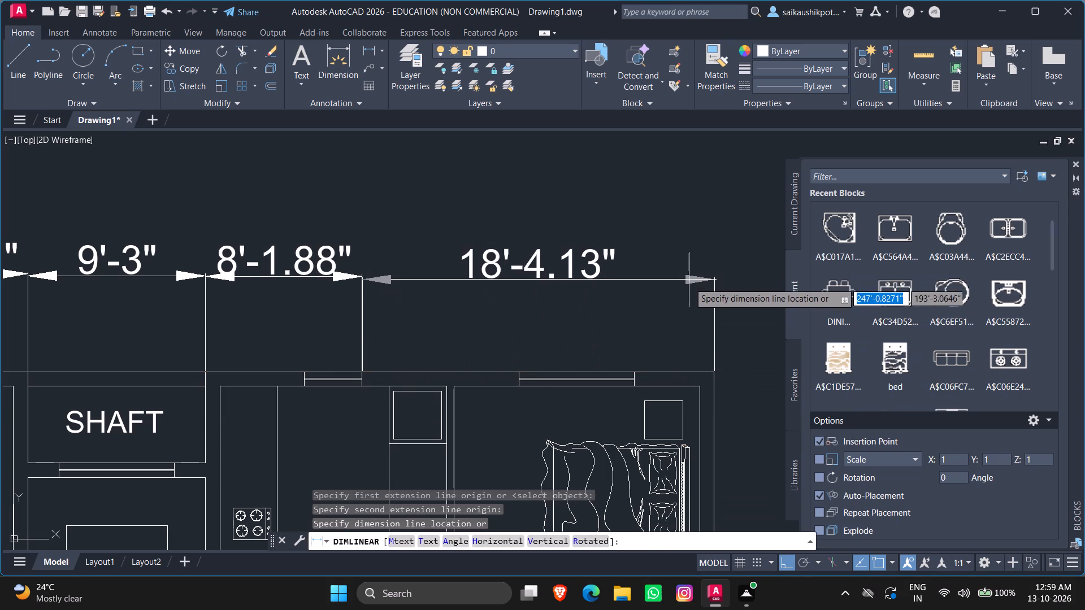
left_click(689, 278)
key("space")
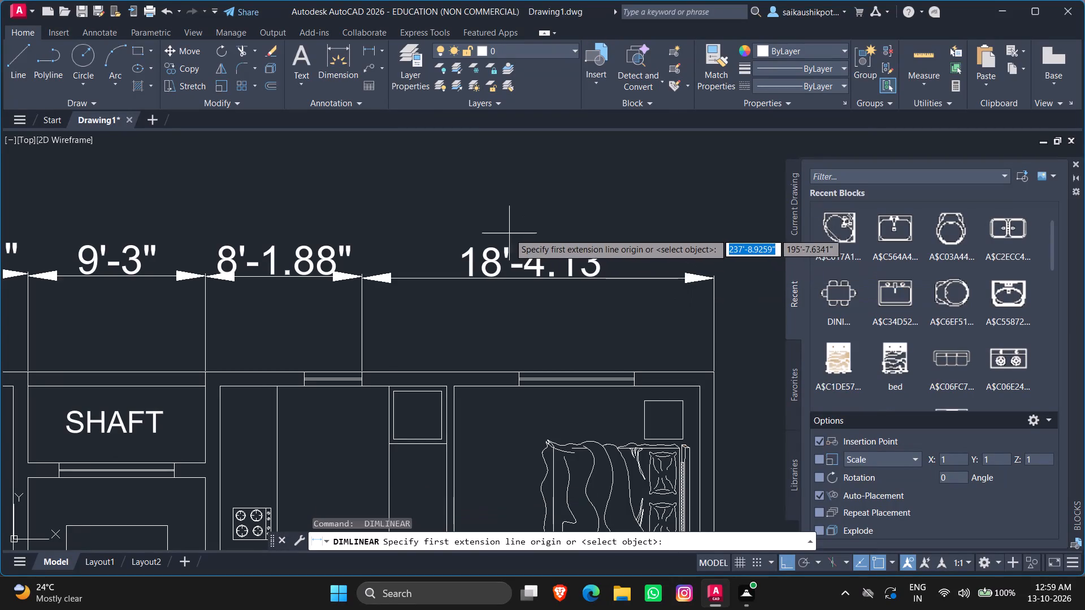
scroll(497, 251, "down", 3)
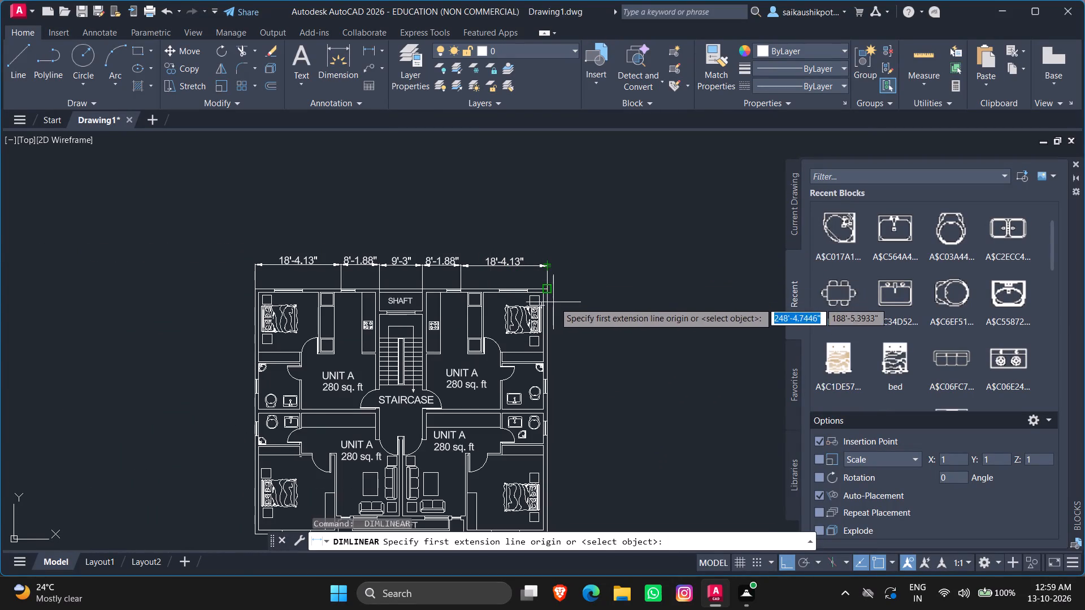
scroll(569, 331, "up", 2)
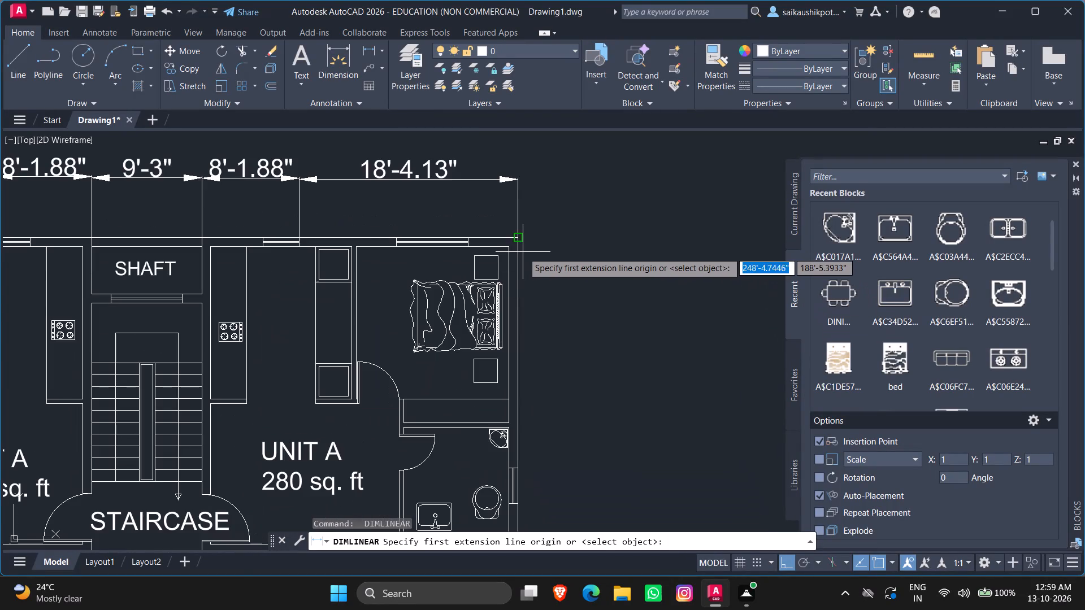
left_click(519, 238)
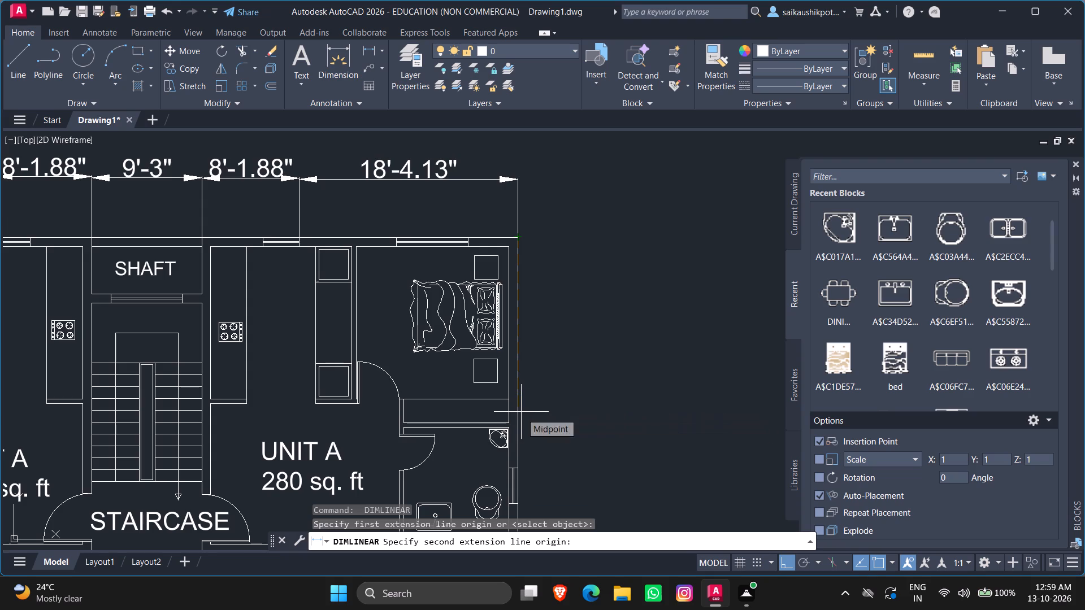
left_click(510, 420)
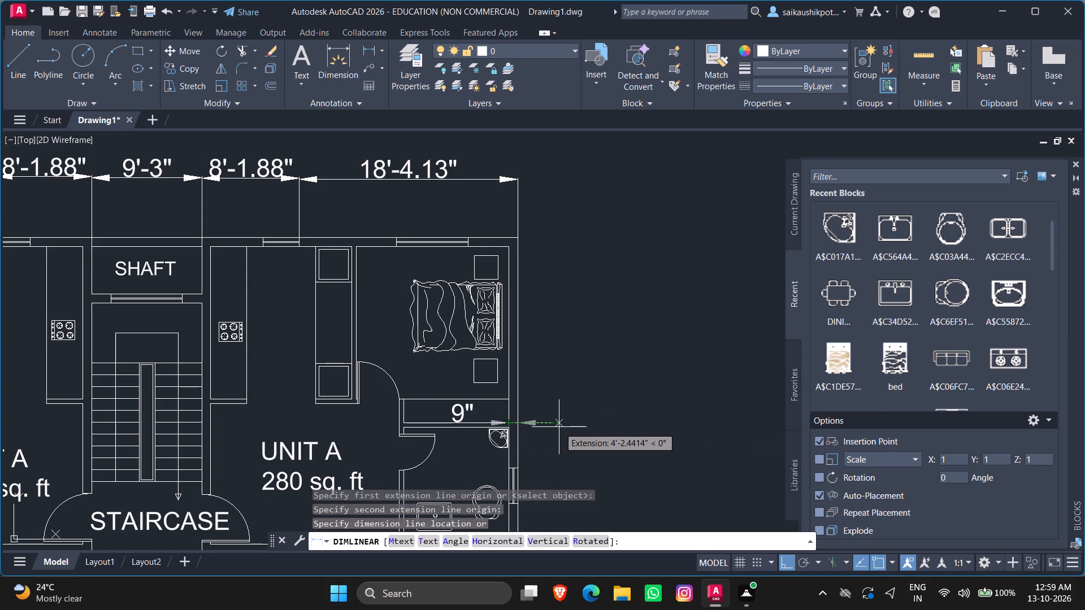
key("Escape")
Add a vertical linear dimension from the top-right outer corner to the upper-right bathroom wall's upper face, about 5' outside the right wall.
key("space")
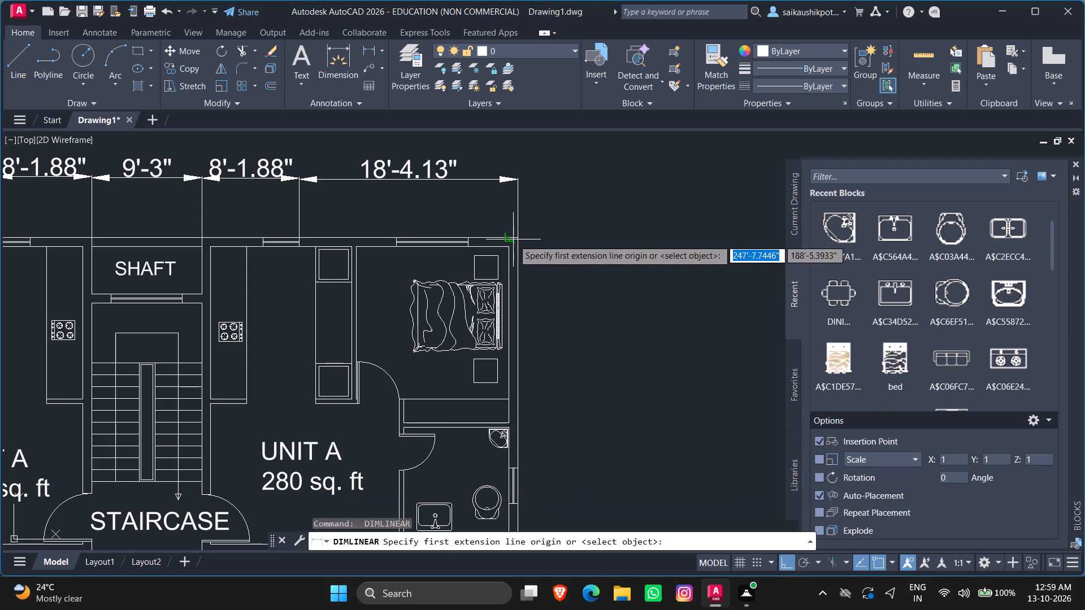
left_click(517, 239)
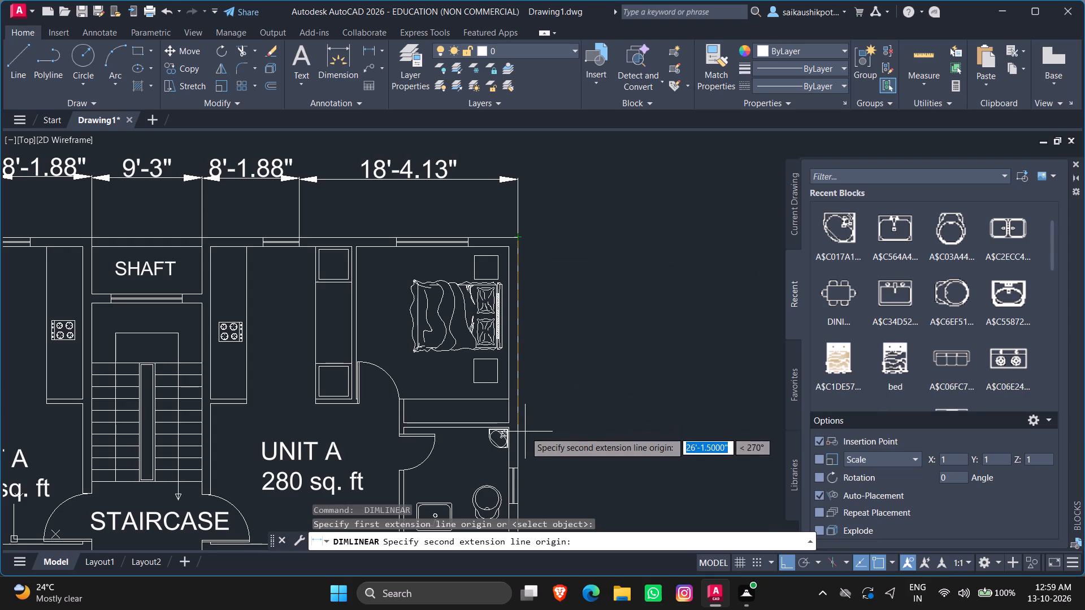
scroll(524, 430, "up", 4)
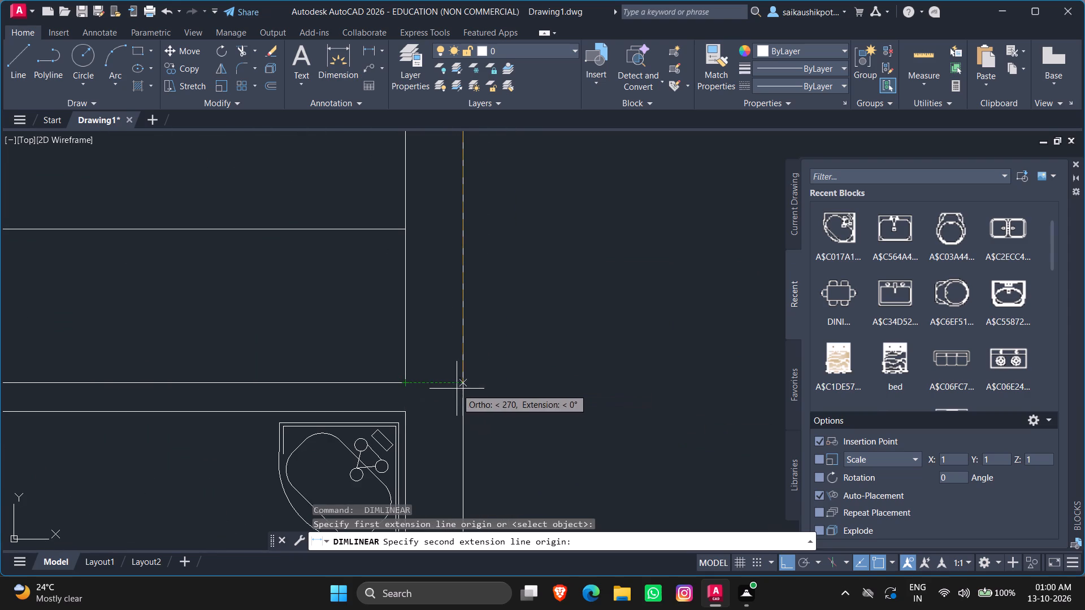
left_click(461, 382)
scroll(538, 372, "down", 3)
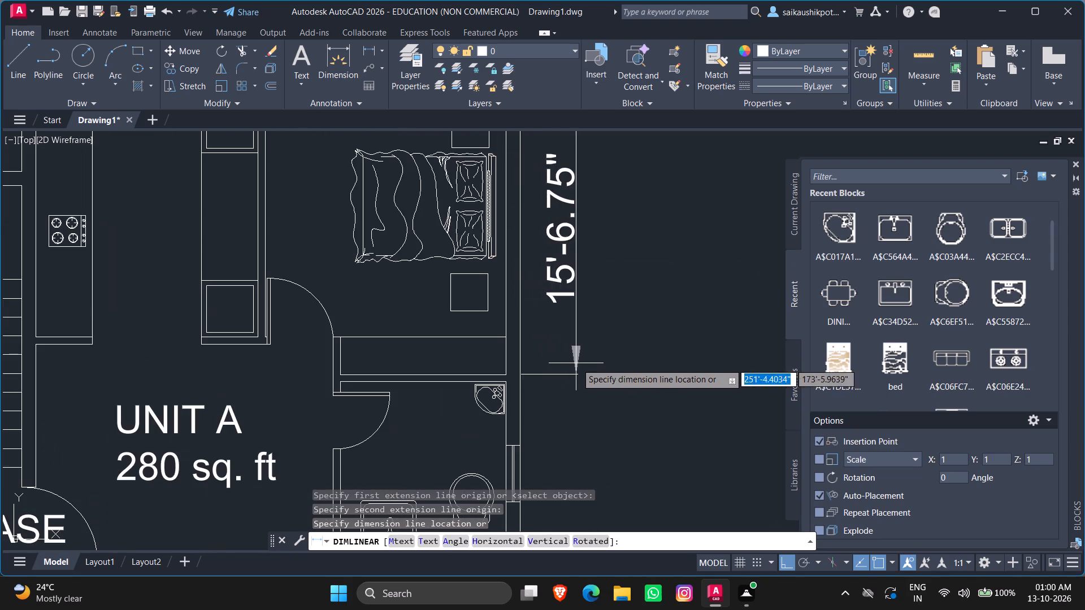
scroll(578, 363, "down", 2)
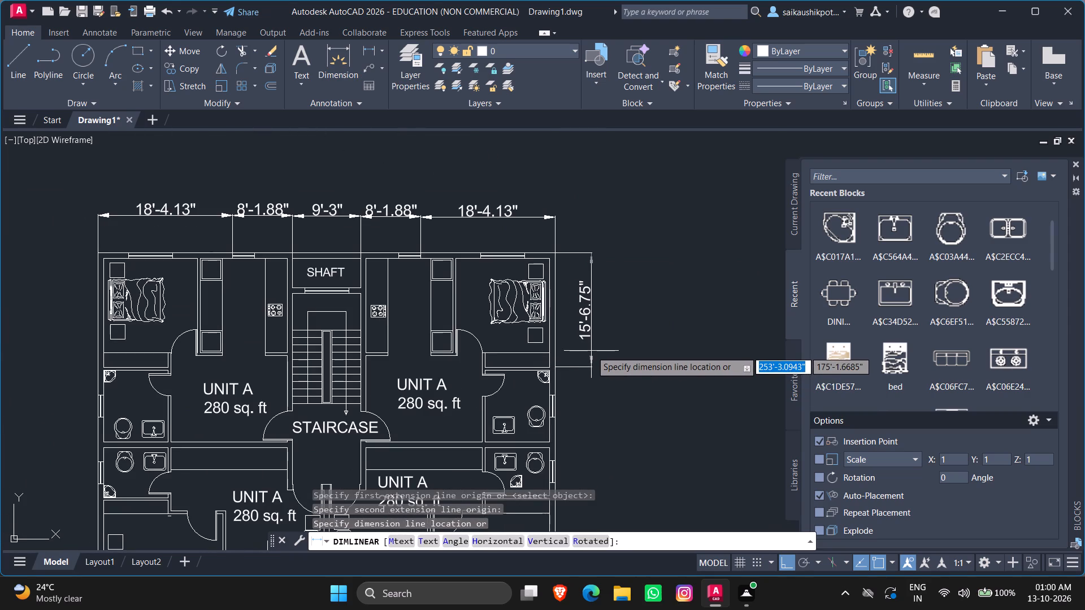
left_click(593, 349)
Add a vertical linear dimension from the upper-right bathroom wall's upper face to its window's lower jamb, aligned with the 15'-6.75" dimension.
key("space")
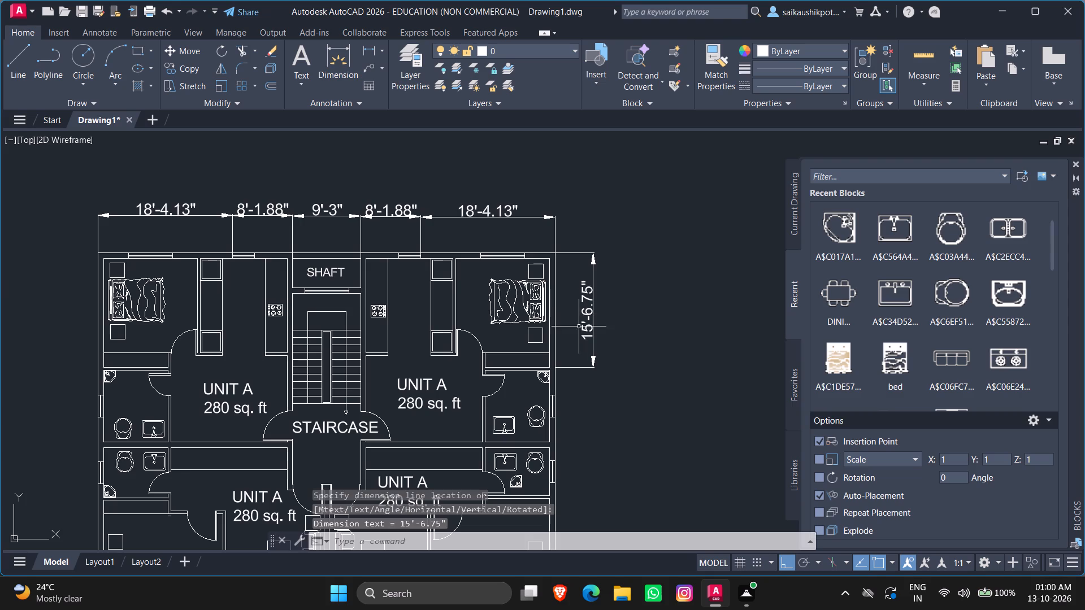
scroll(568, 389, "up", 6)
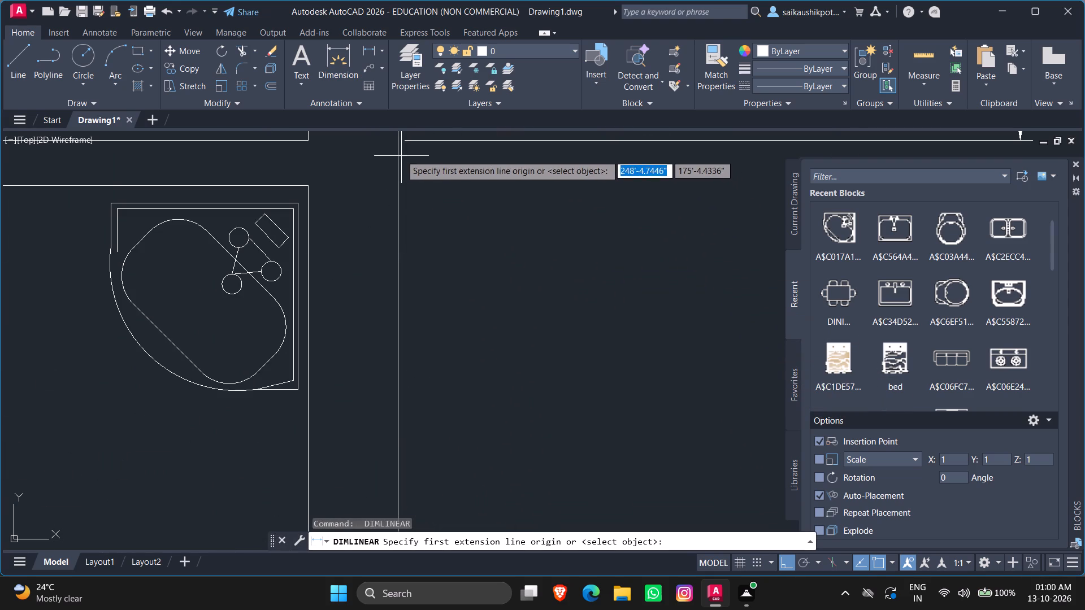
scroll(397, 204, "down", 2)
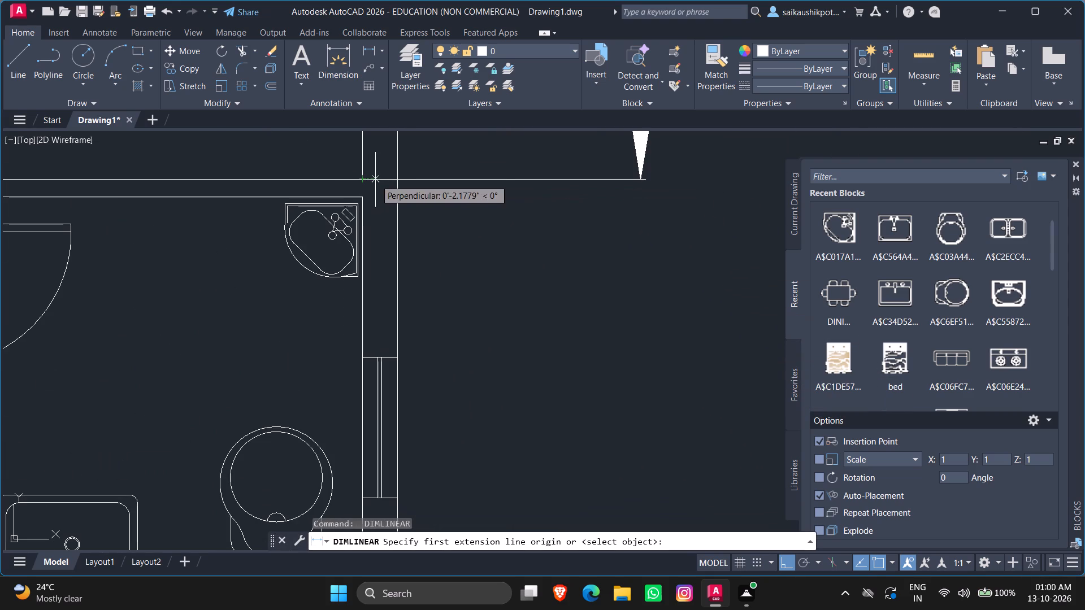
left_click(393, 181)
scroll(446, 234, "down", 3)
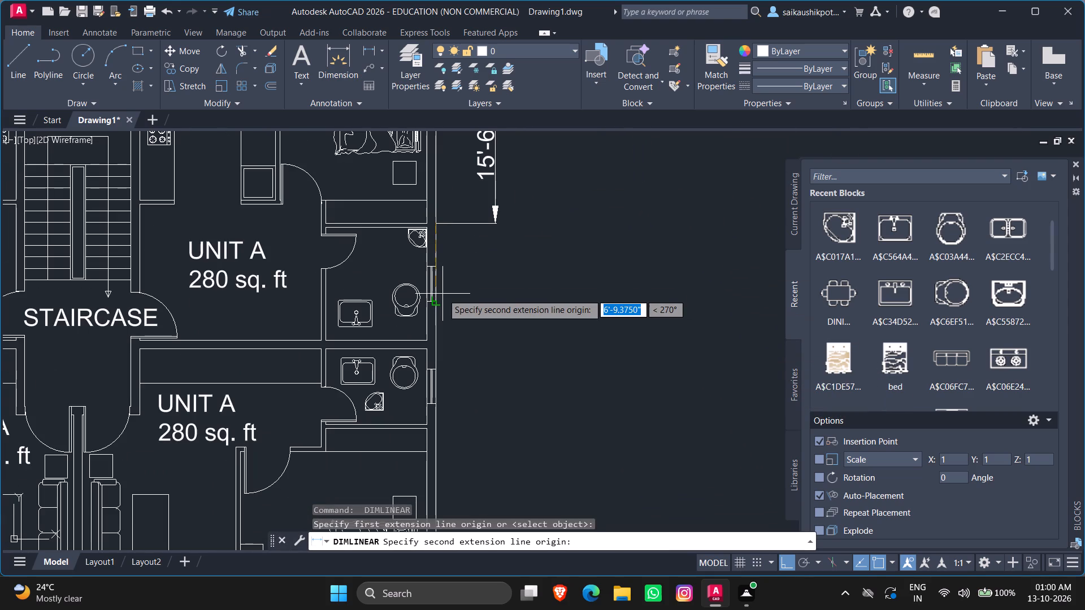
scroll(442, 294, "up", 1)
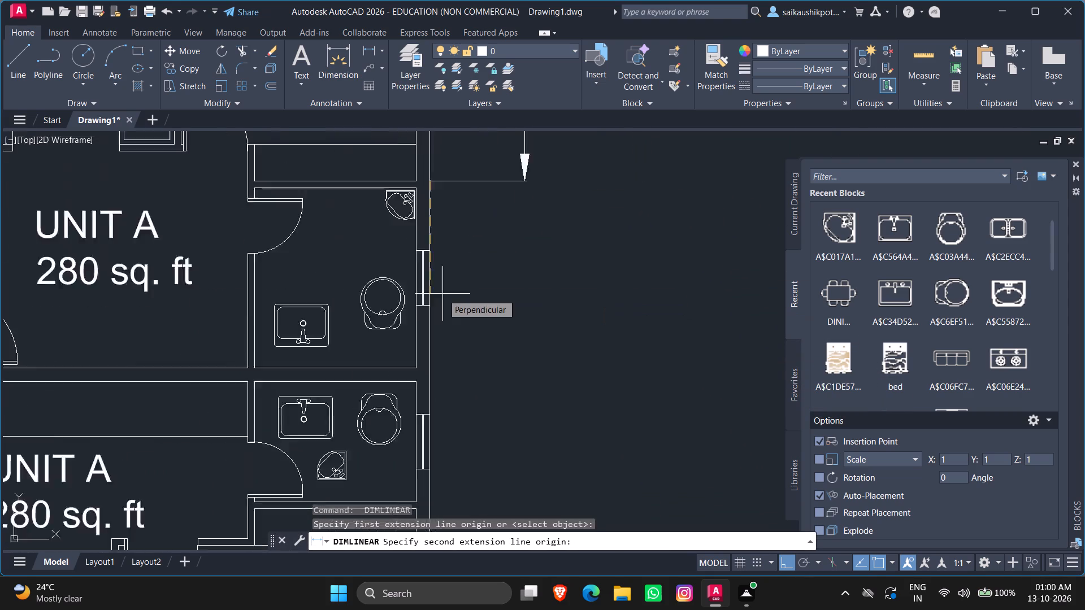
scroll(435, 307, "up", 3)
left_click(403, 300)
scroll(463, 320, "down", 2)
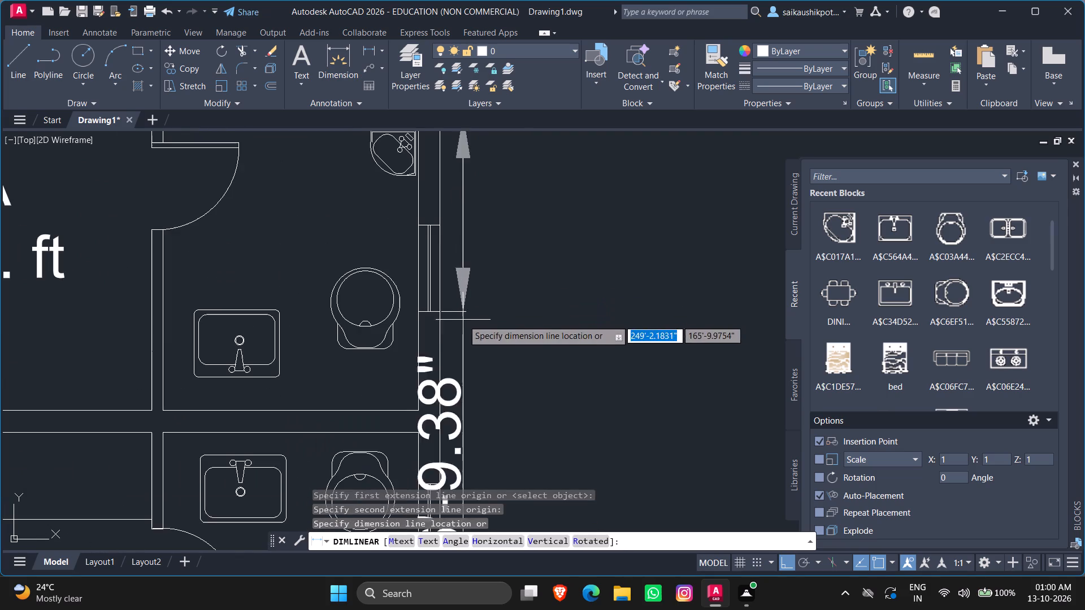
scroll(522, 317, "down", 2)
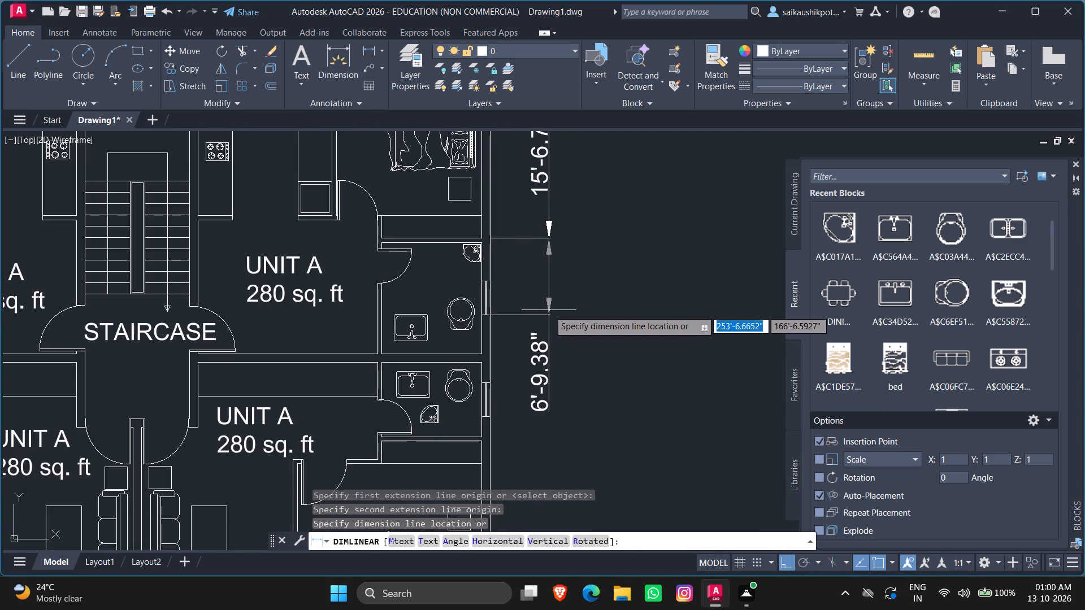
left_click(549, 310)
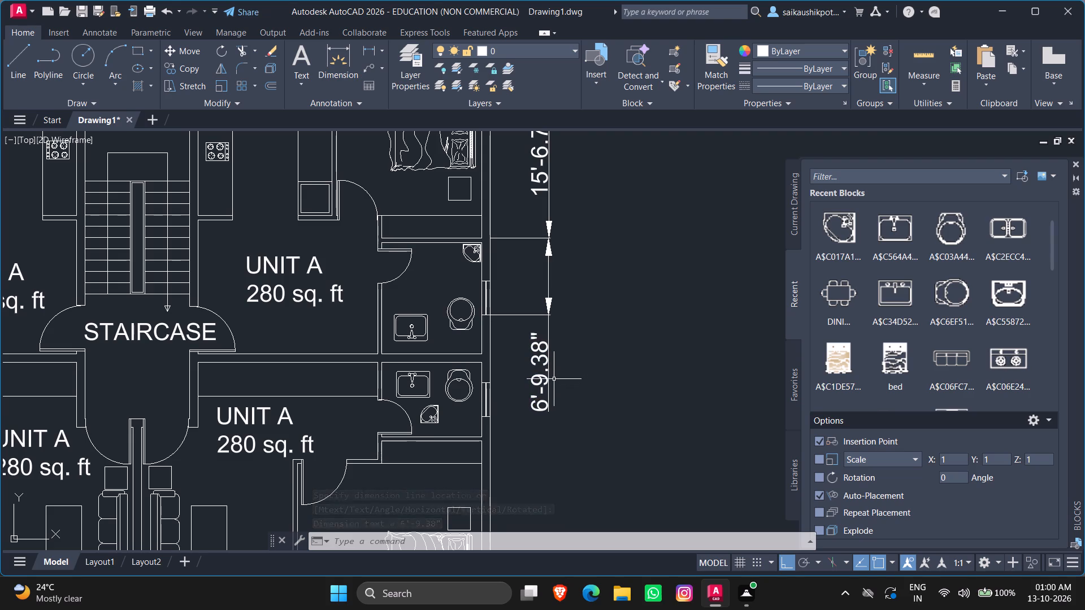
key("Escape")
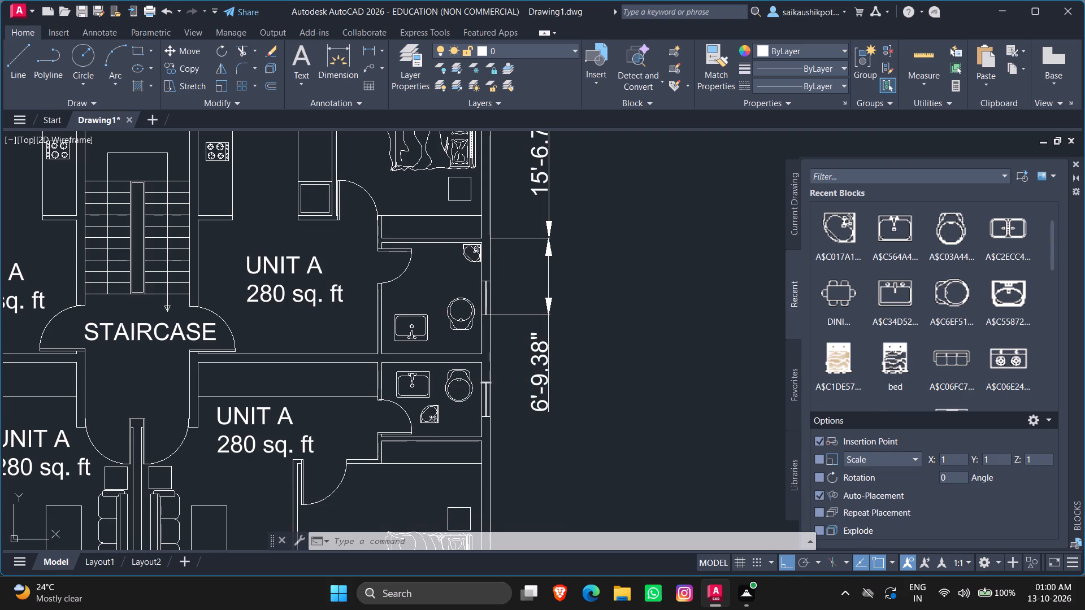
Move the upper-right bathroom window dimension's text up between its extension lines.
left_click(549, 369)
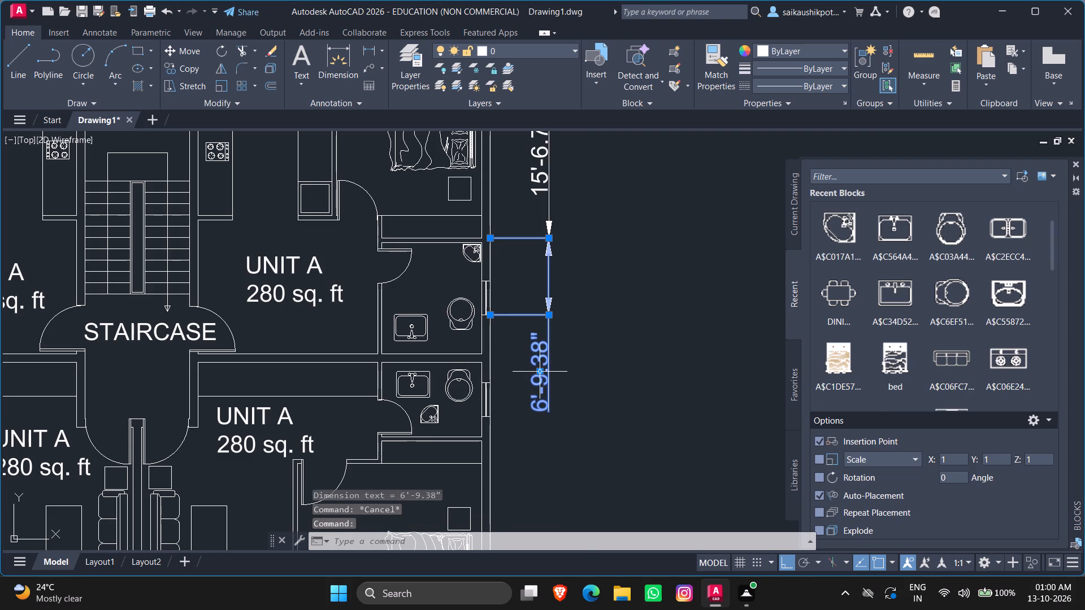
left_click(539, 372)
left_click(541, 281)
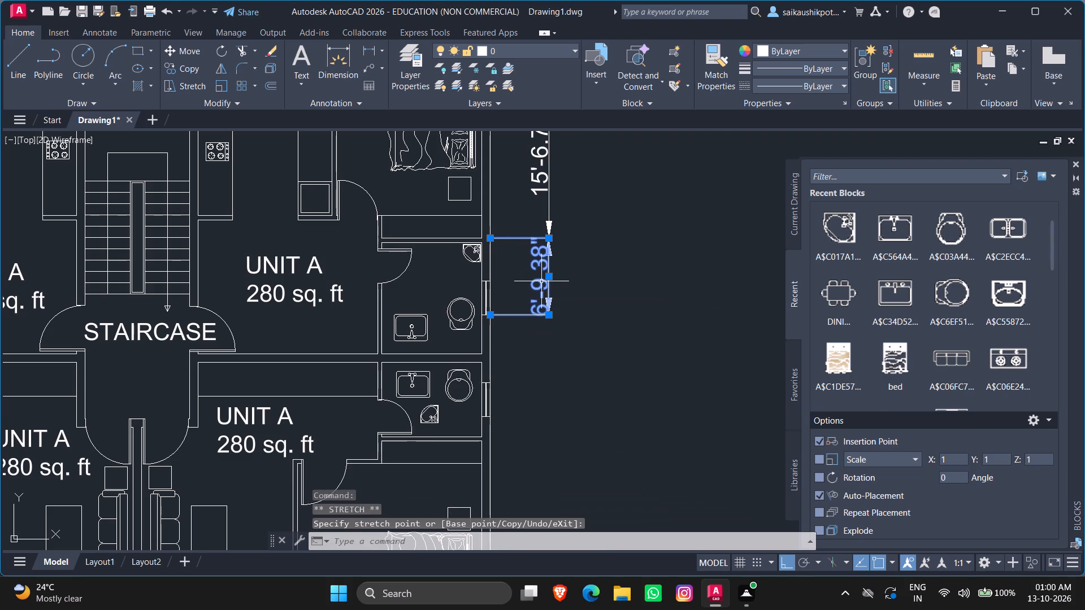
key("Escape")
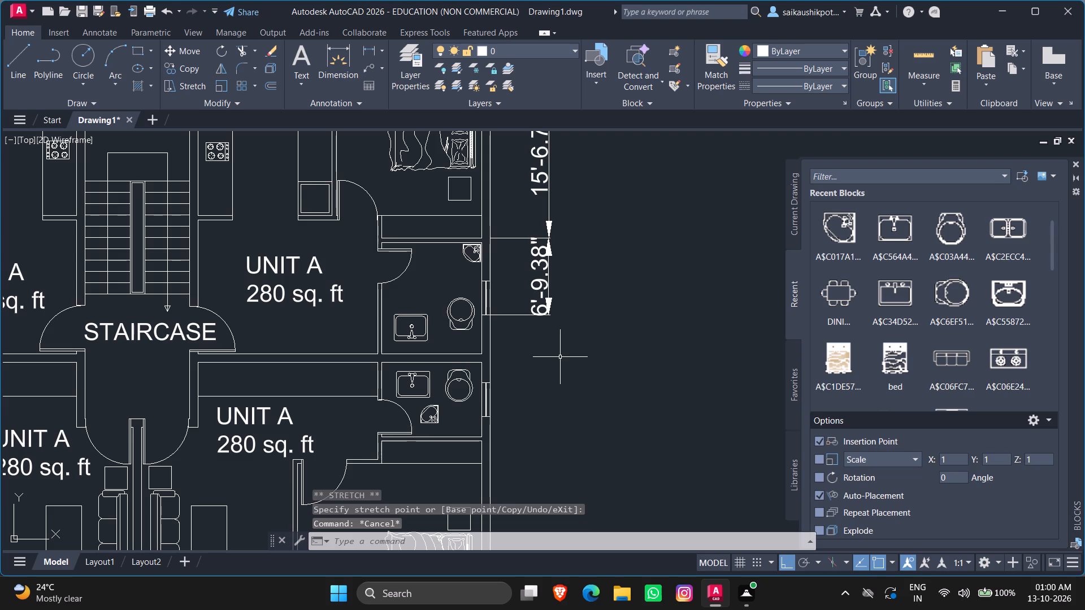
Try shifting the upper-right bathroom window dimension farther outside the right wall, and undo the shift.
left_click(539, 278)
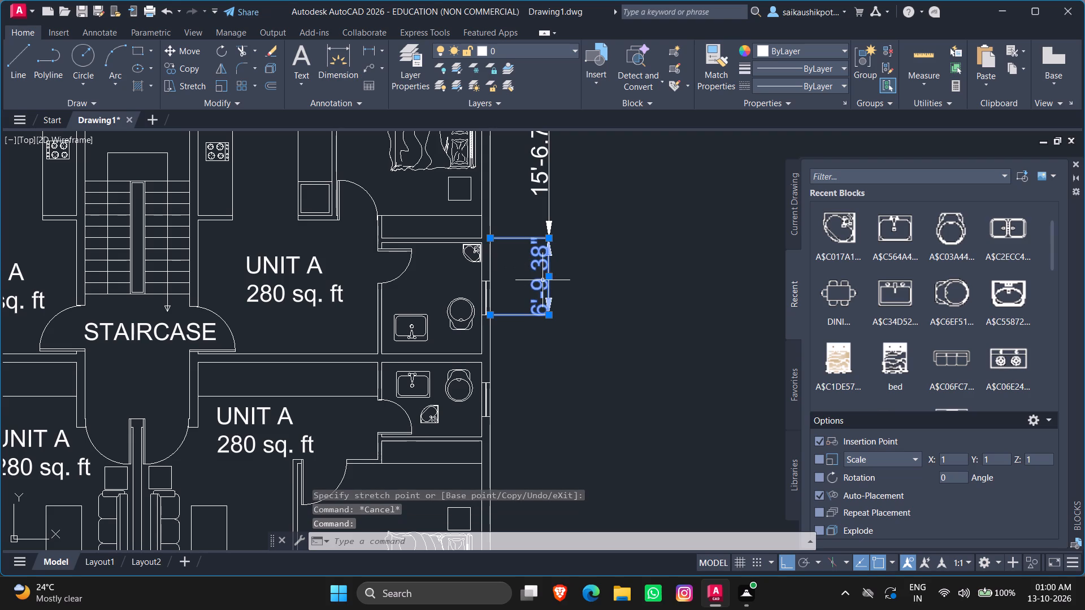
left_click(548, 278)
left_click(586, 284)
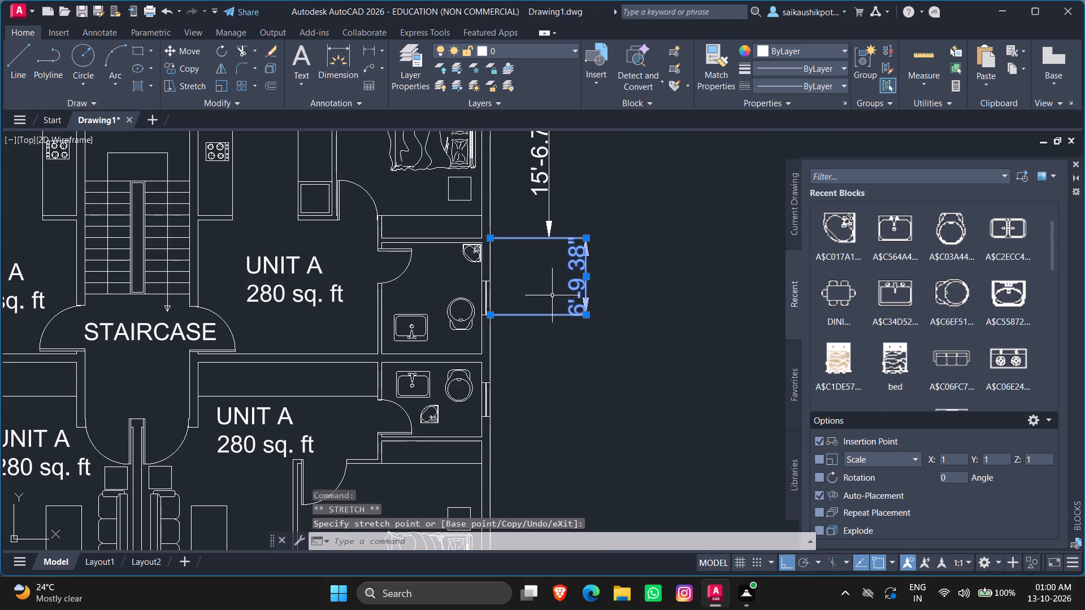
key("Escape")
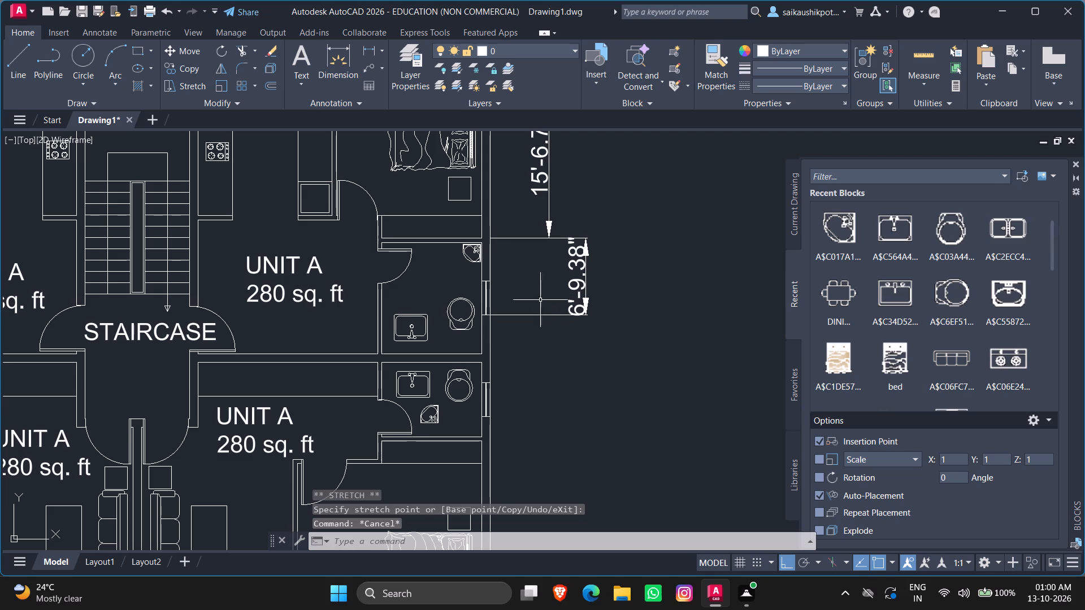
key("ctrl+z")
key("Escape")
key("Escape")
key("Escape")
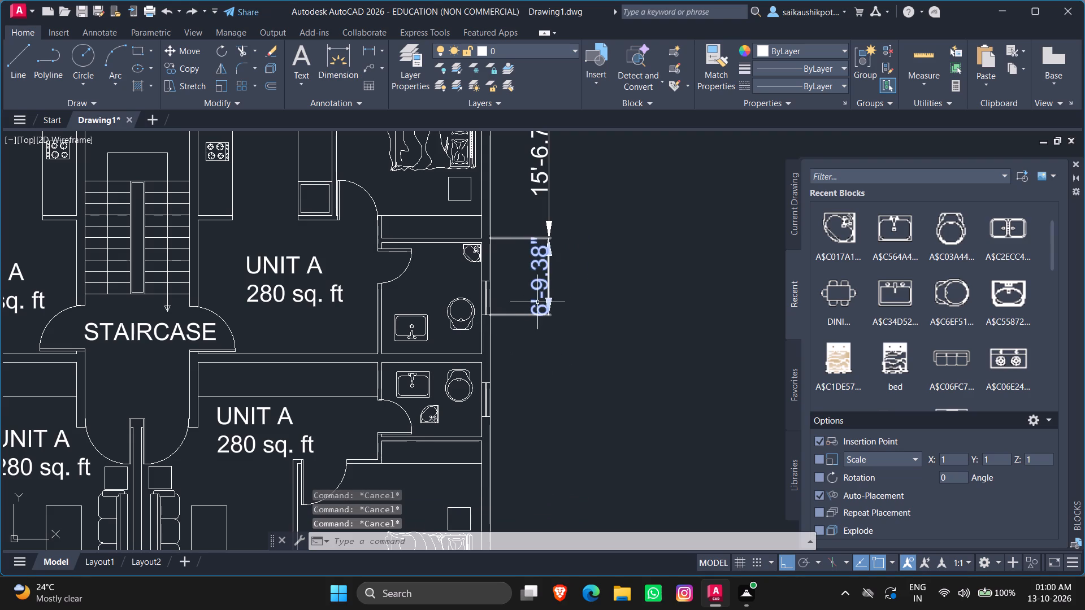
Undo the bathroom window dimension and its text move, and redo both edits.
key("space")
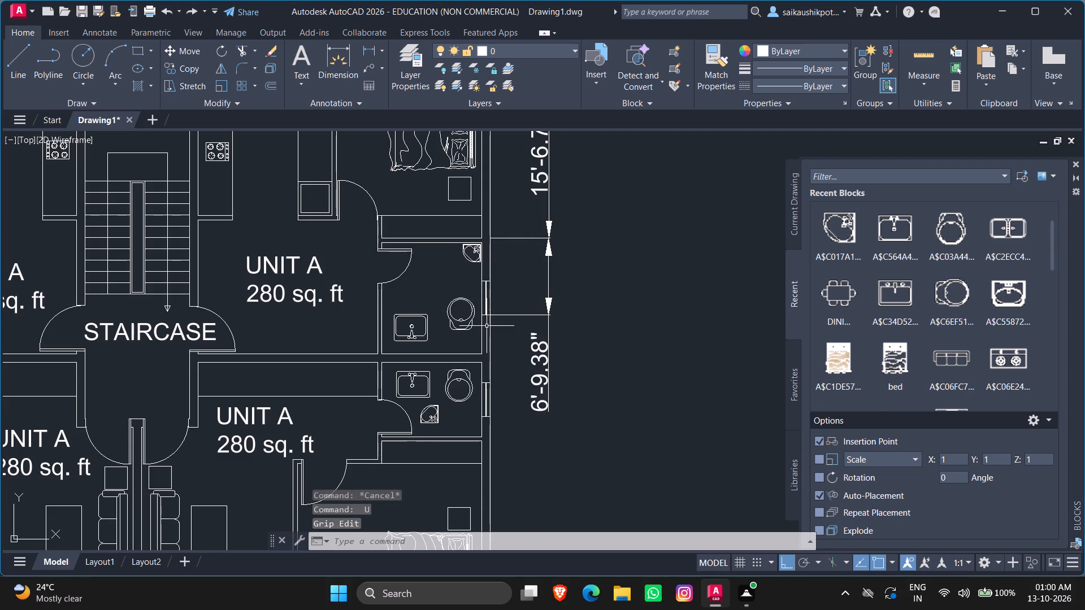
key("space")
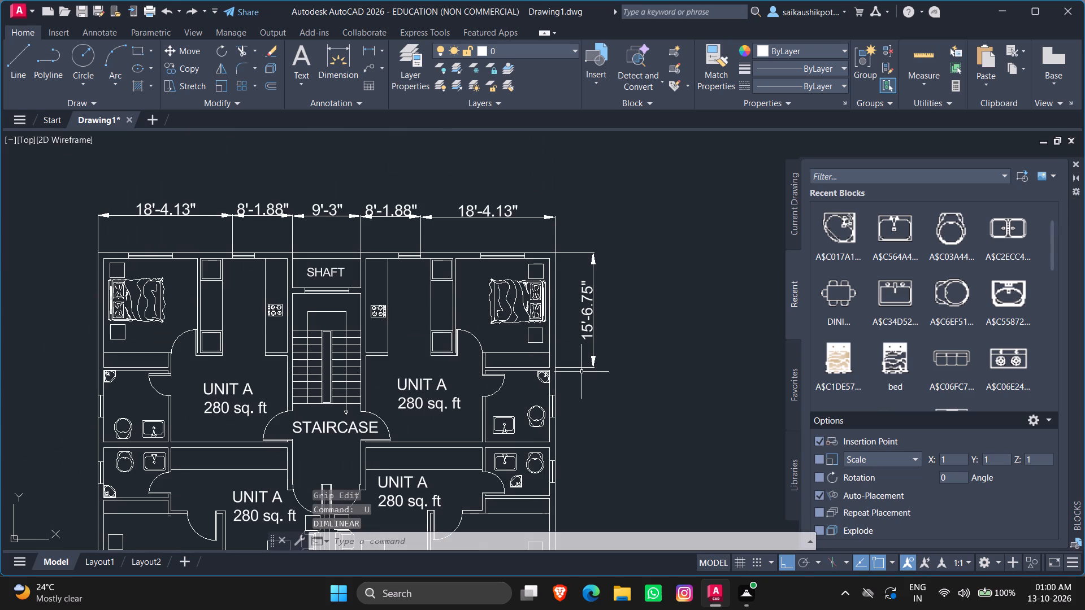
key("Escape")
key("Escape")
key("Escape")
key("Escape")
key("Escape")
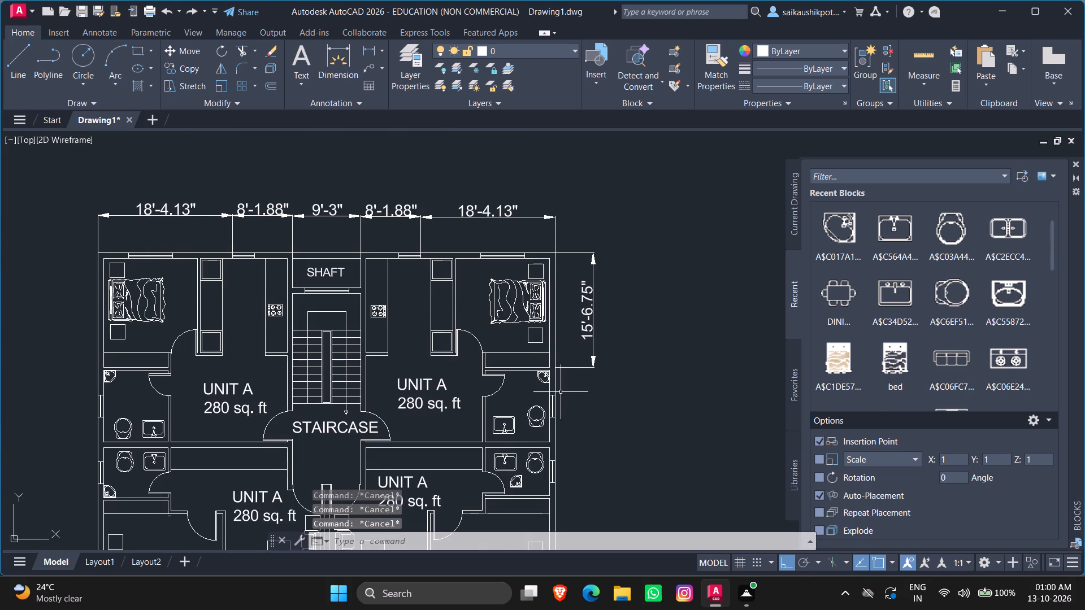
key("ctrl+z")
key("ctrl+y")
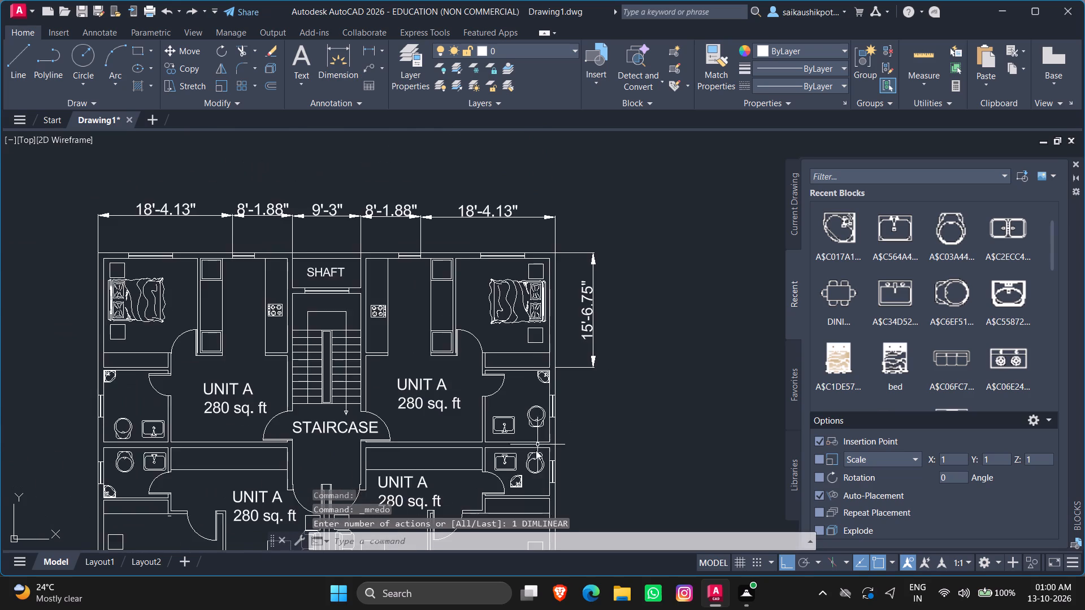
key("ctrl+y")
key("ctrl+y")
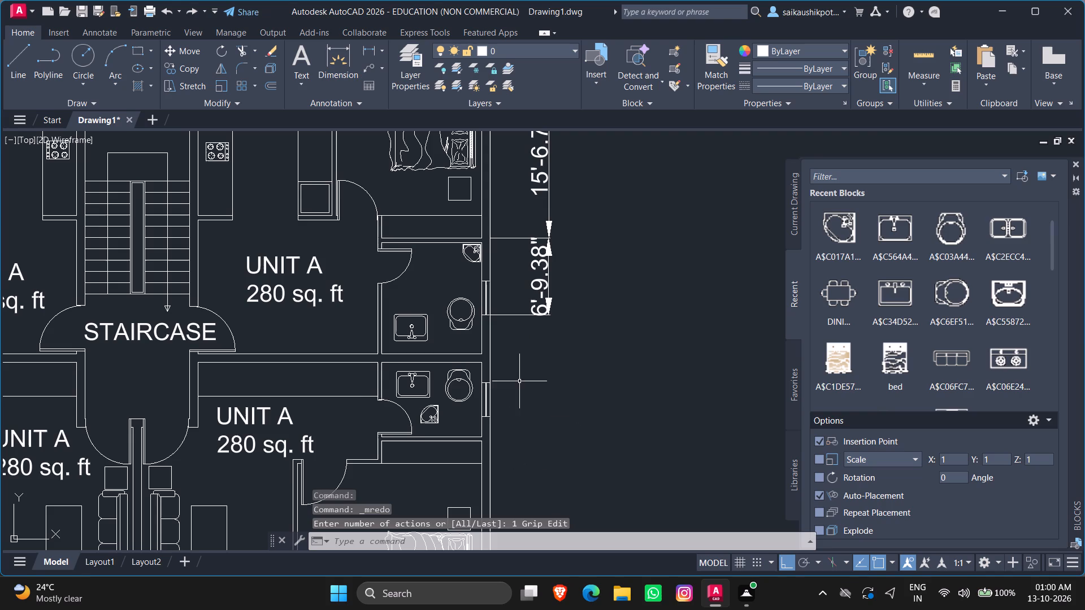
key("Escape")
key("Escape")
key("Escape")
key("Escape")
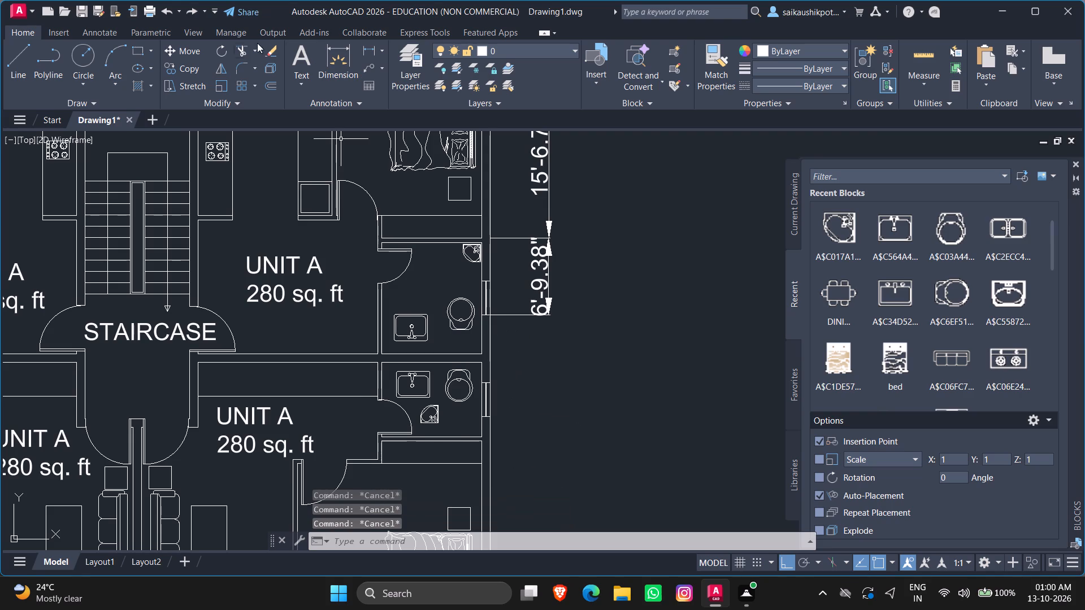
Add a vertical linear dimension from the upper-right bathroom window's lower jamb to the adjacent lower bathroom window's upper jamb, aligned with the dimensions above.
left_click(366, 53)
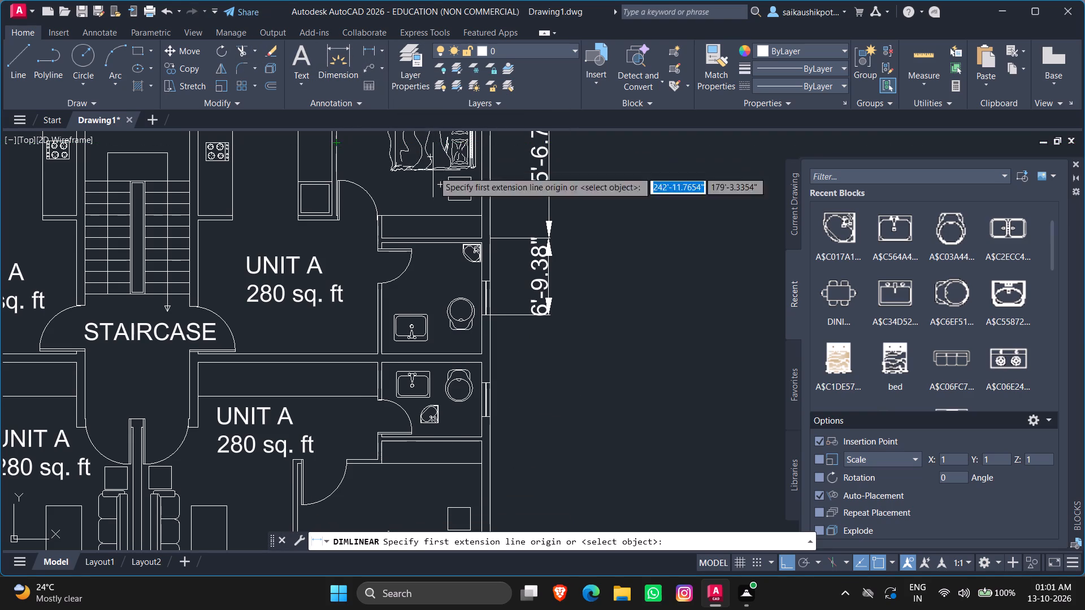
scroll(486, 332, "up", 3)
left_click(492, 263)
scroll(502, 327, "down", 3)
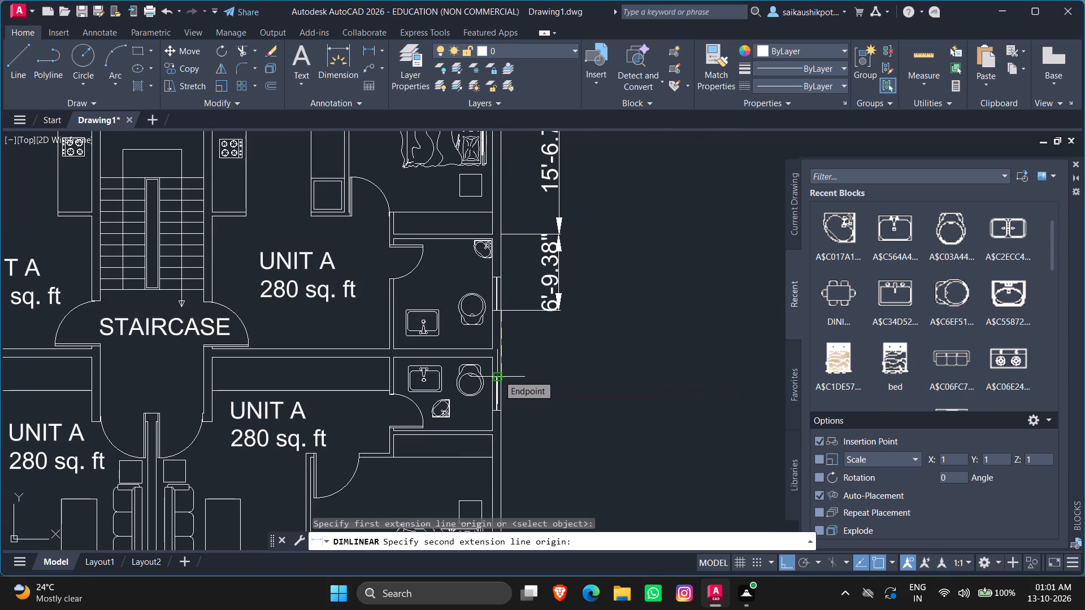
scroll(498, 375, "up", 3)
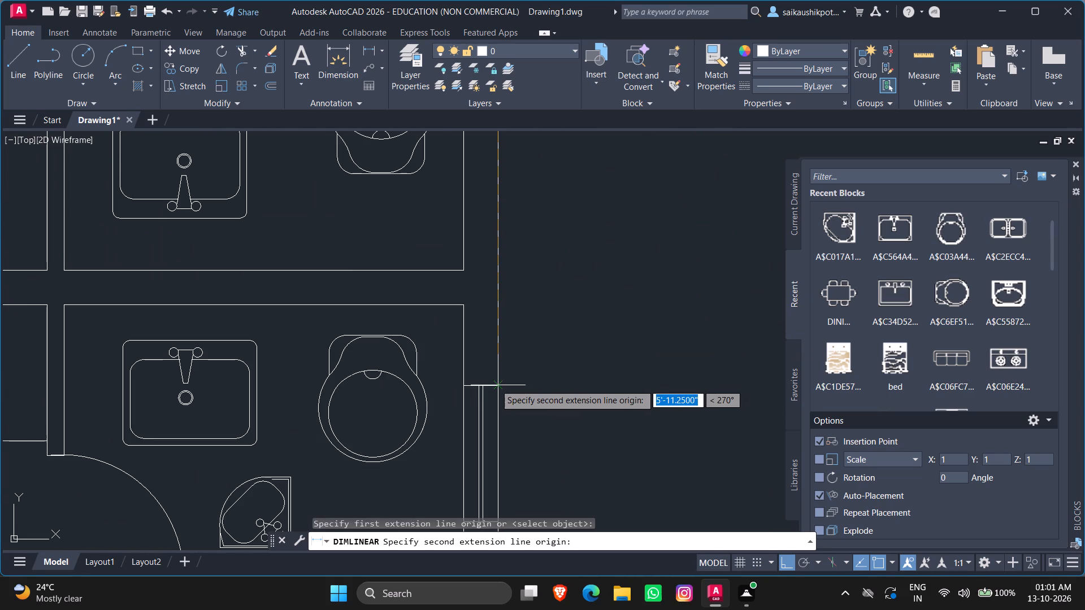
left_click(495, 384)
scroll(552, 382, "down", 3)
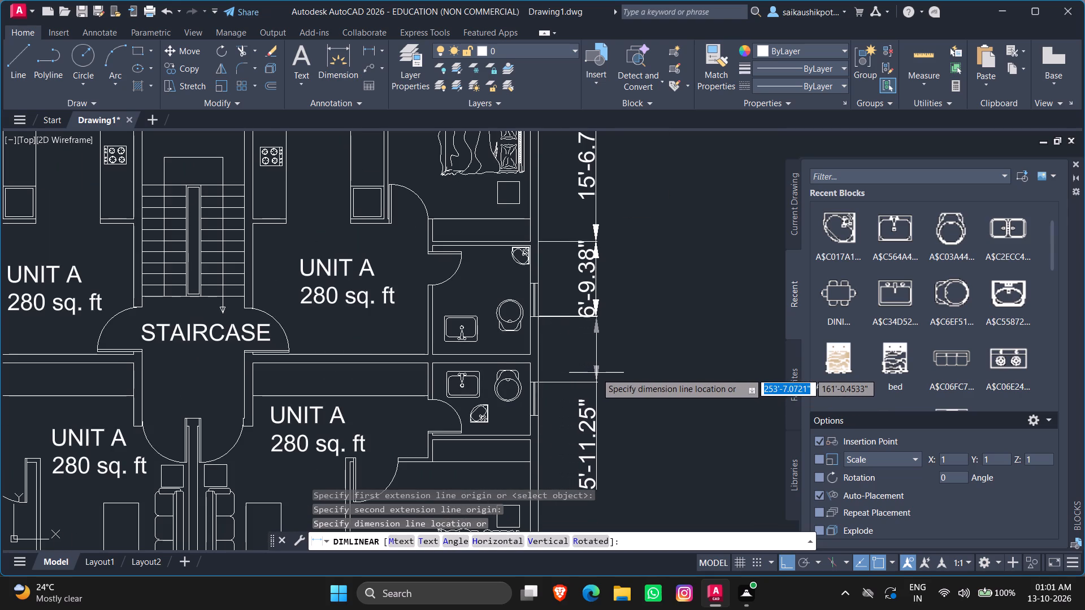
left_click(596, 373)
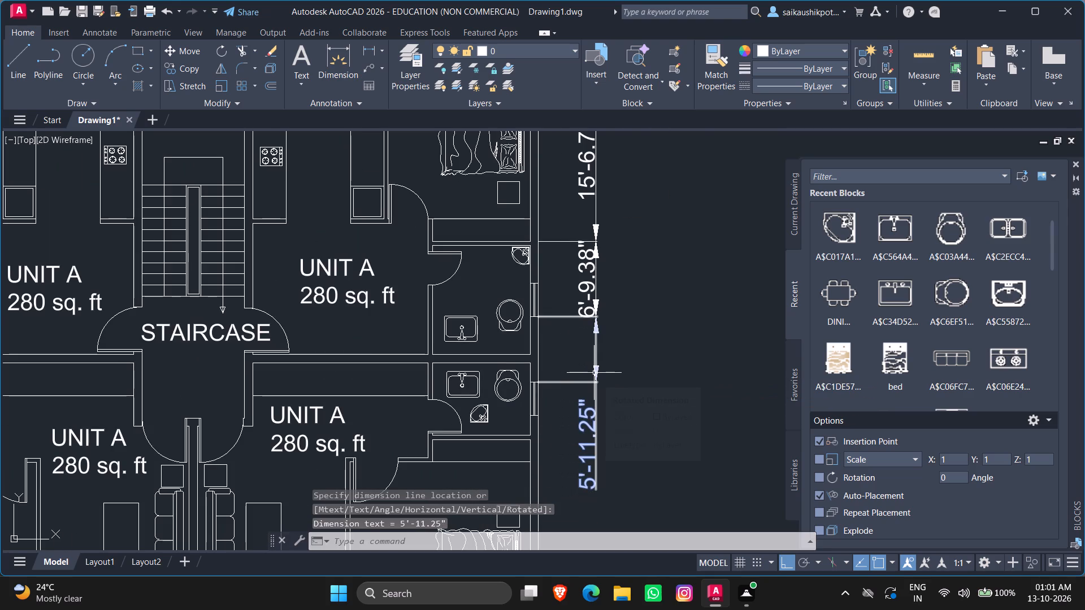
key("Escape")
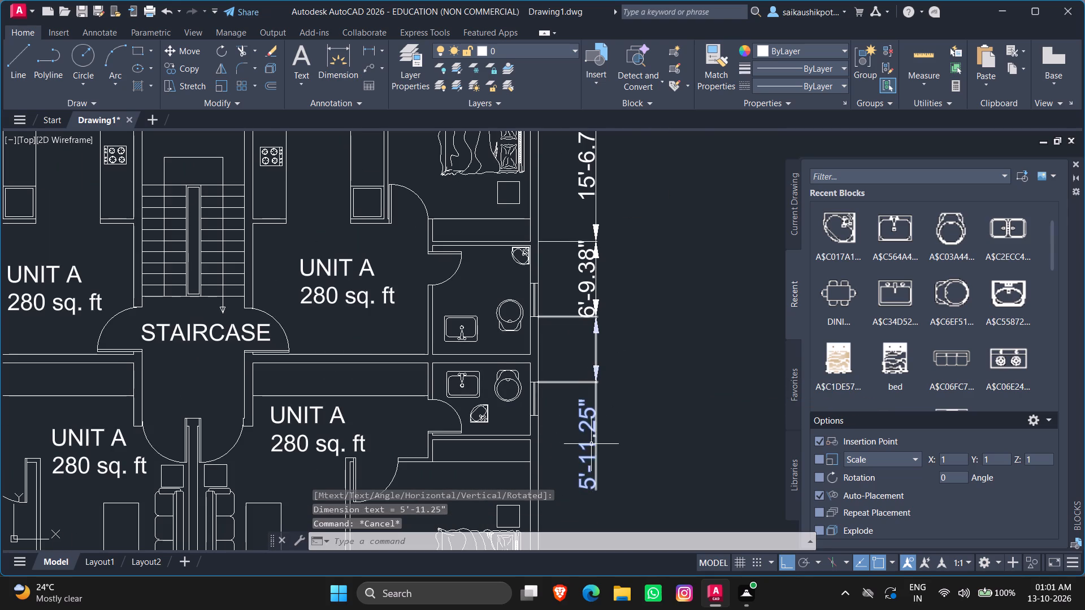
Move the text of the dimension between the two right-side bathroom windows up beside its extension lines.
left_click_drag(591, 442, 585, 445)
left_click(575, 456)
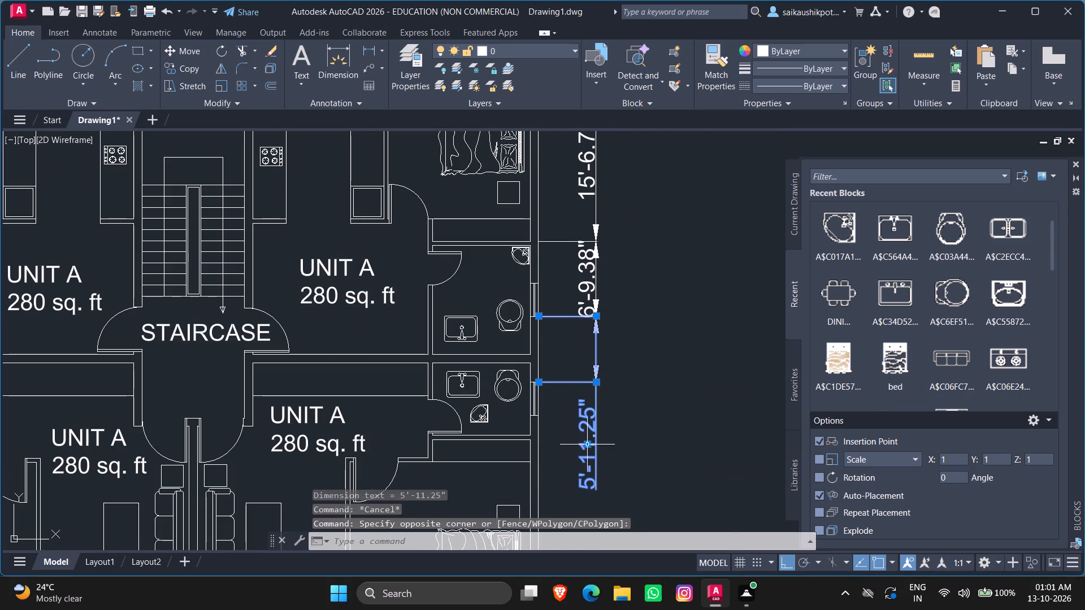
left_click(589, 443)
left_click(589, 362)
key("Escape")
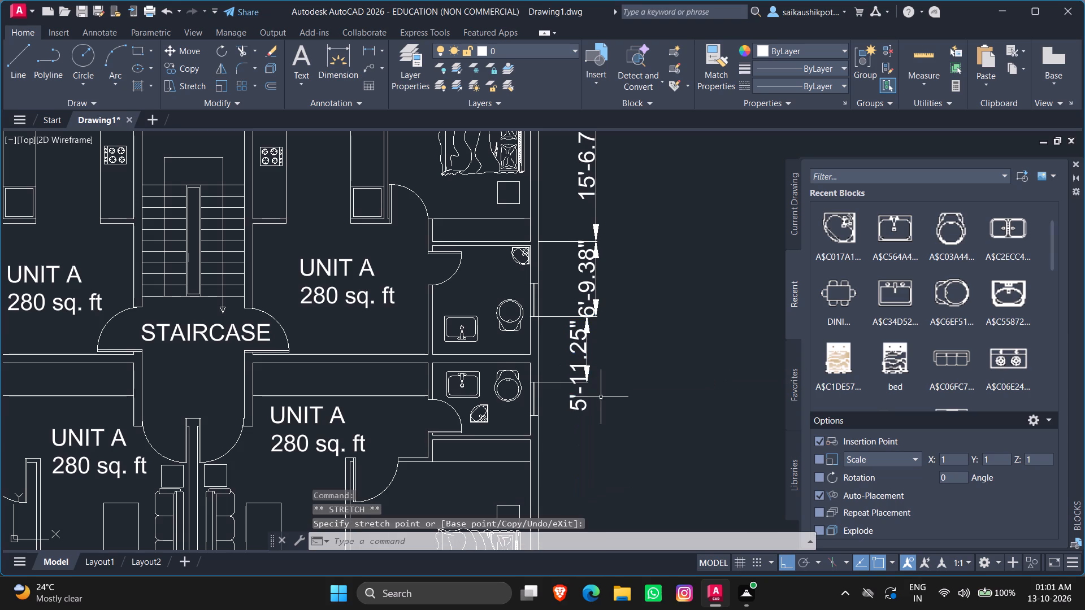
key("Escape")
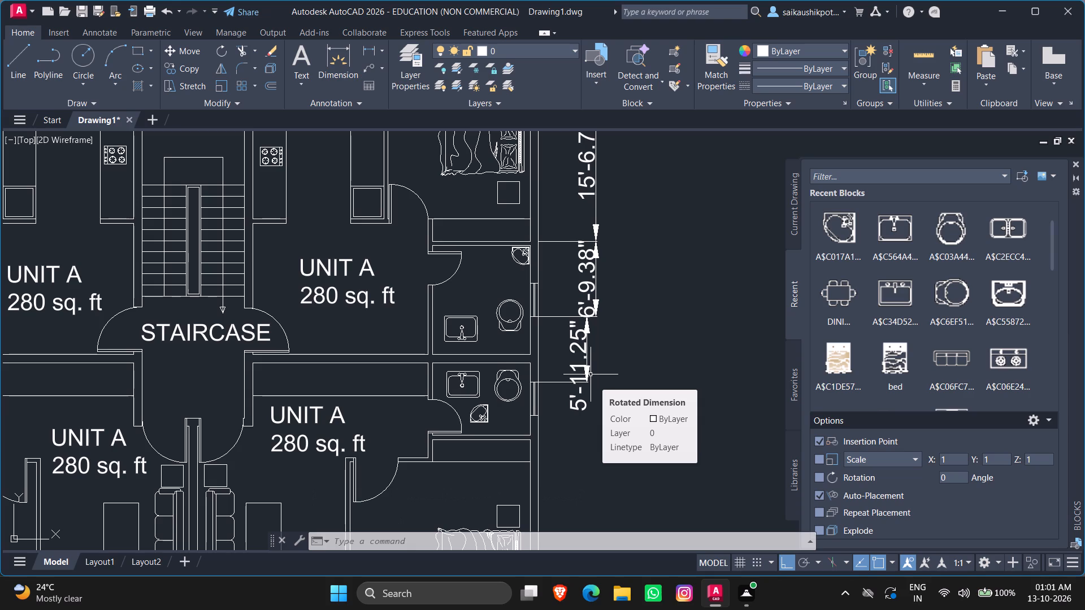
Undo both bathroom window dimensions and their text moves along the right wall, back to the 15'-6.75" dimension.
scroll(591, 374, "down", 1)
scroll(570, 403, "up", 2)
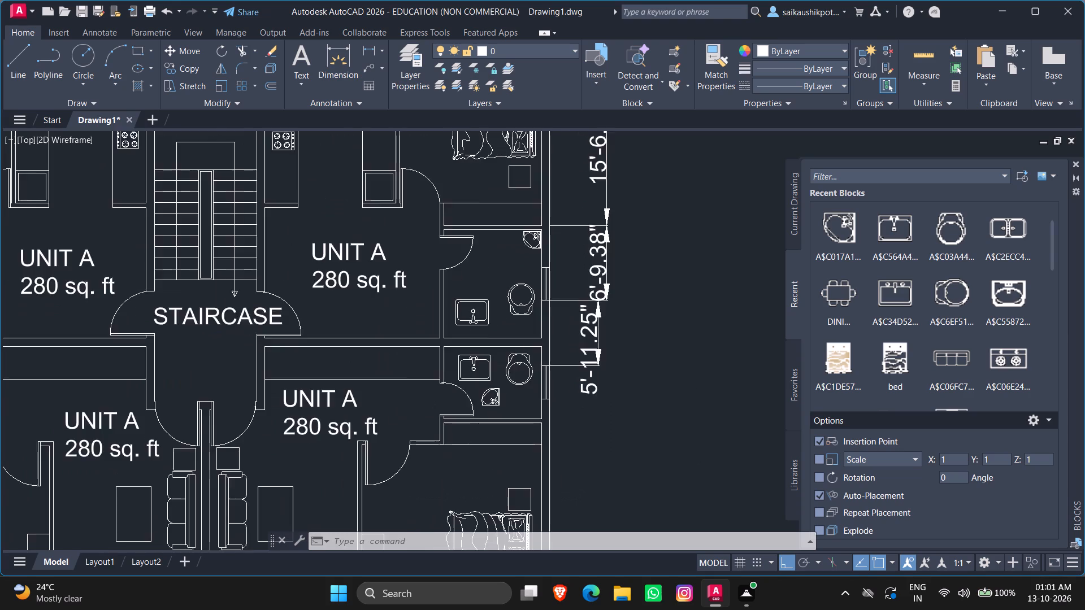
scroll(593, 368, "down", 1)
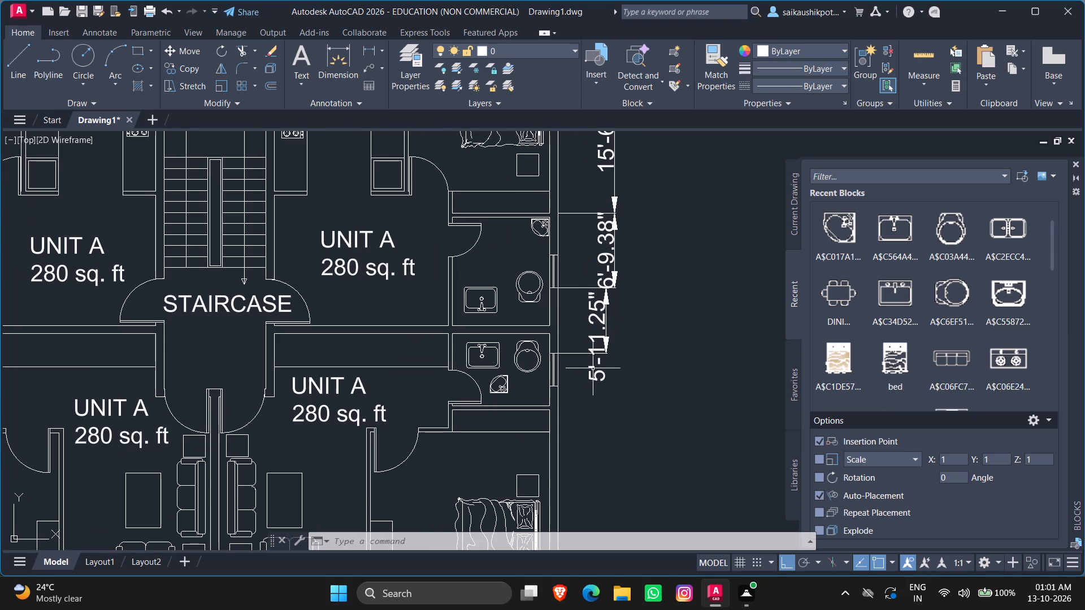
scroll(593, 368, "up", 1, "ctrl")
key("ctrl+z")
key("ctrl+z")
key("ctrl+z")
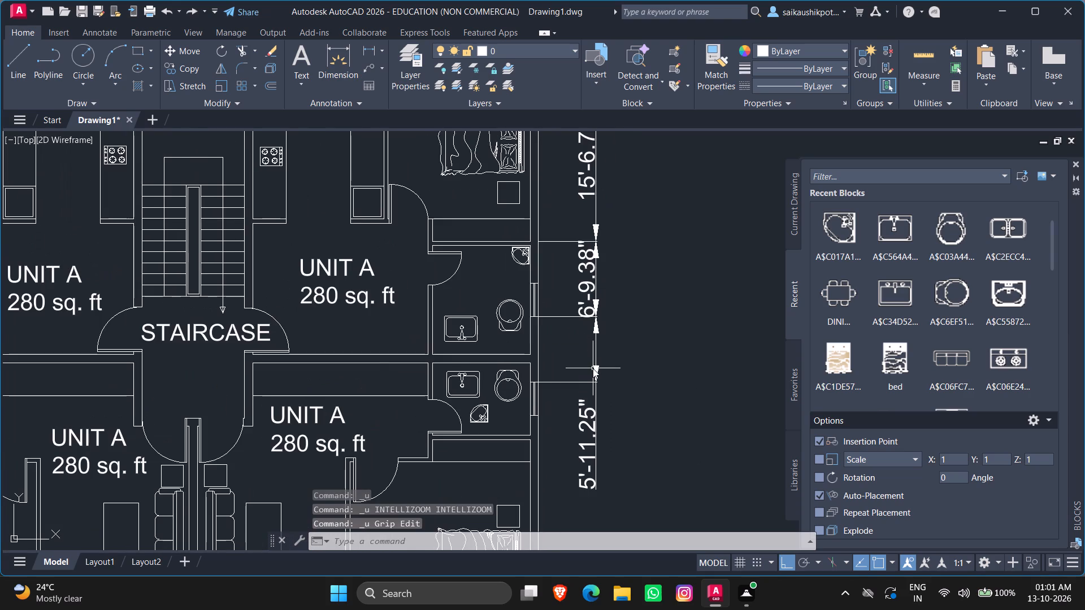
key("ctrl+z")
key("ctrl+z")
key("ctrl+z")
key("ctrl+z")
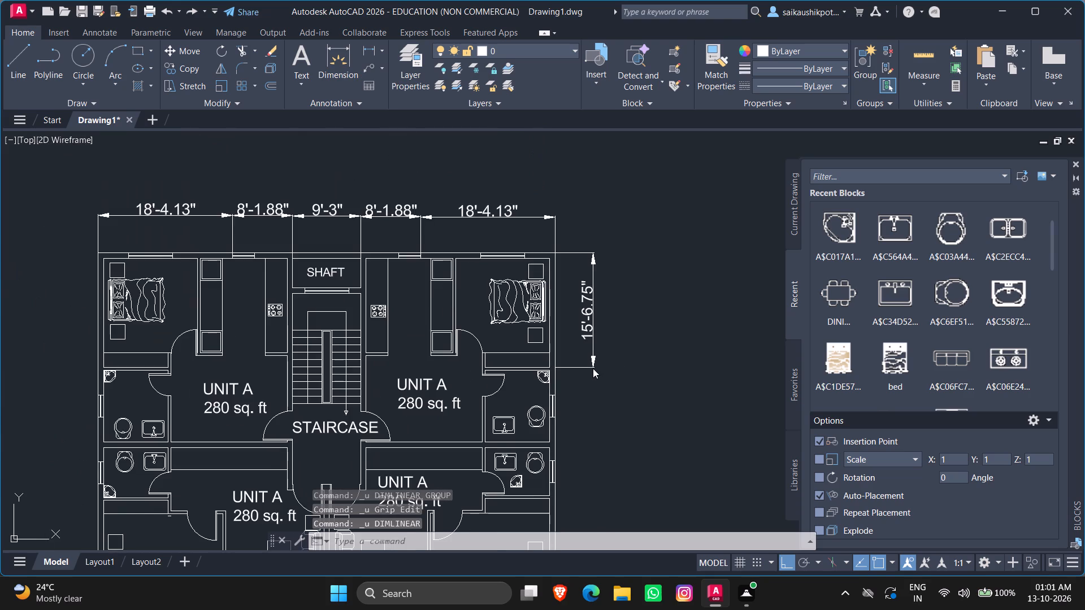
Add a vertical linear dimension along the right exterior wall spanning both bathrooms, from the 15'-6.75" dimension's lower end to the lower bathroom's bottom partition.
key("ctrl+y")
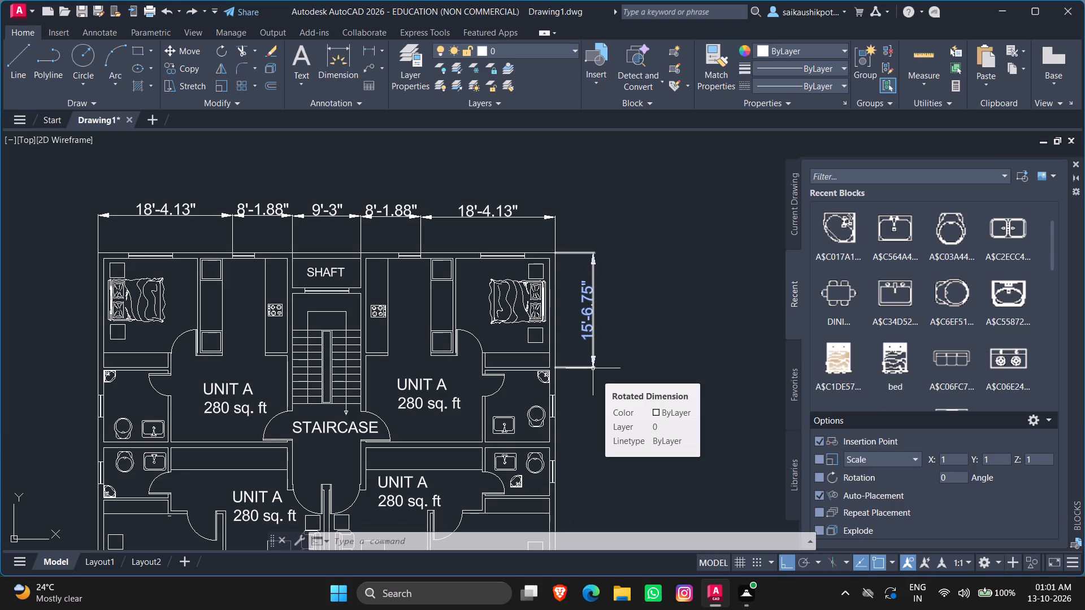
scroll(639, 336, "down", 2)
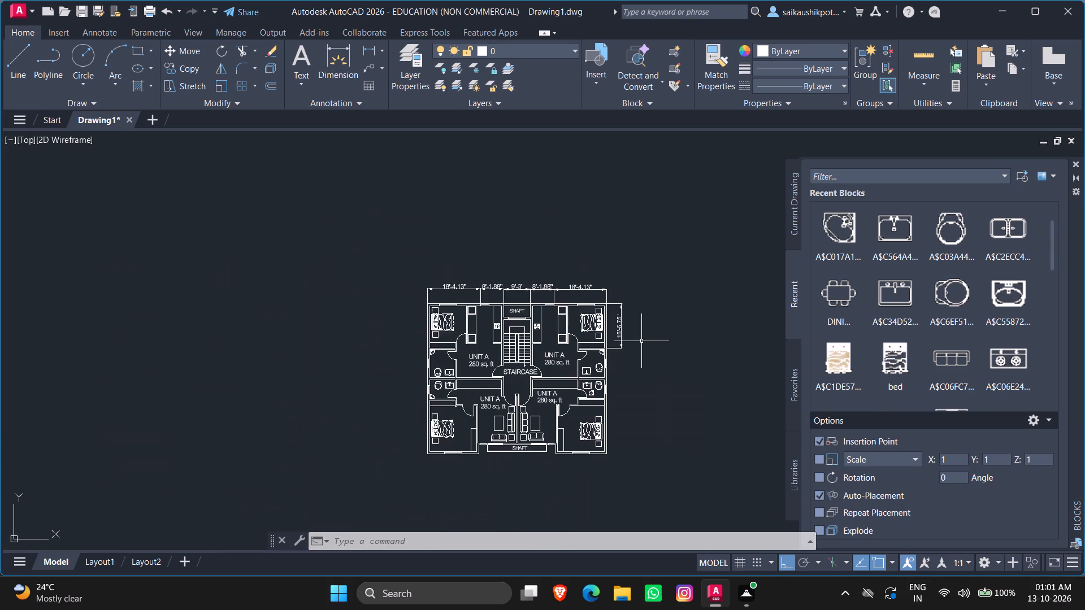
scroll(635, 380, "up", 3)
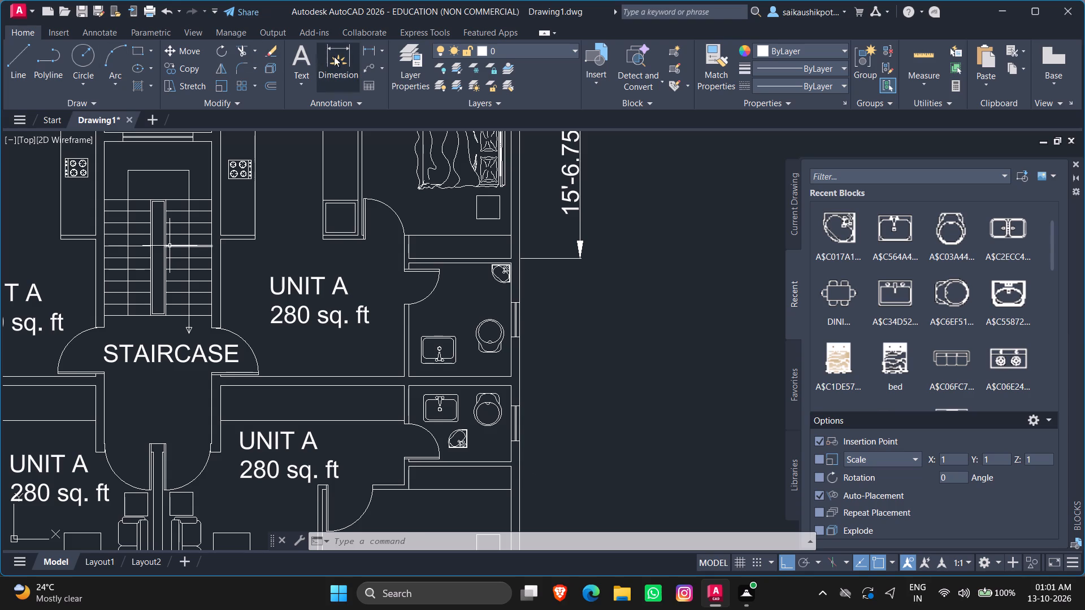
left_click(366, 54)
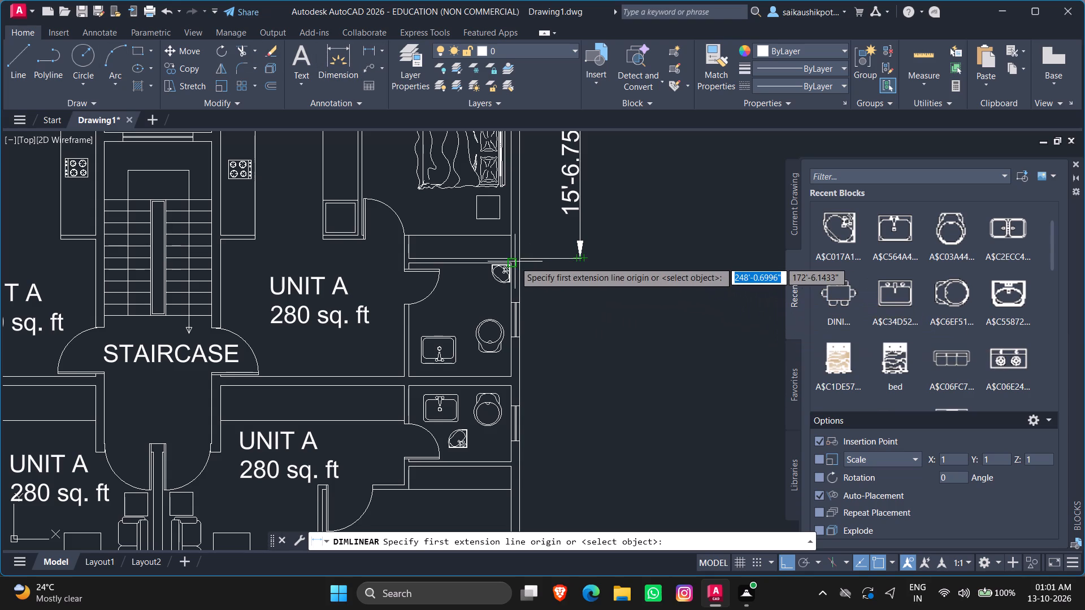
scroll(515, 262, "up", 4)
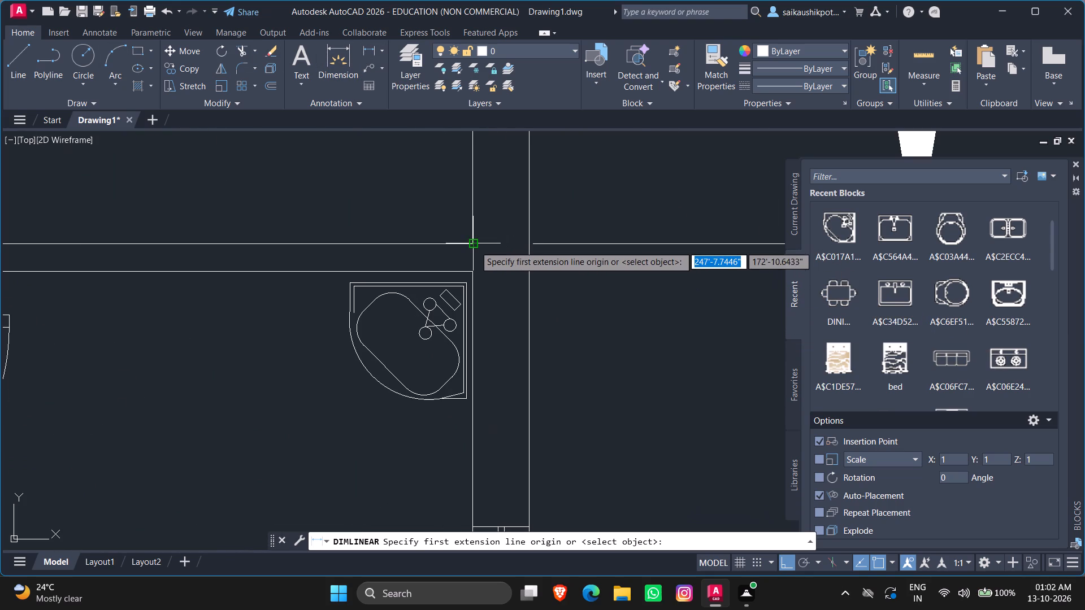
left_click(527, 246)
scroll(553, 285, "down", 7)
scroll(561, 376, "up", 4)
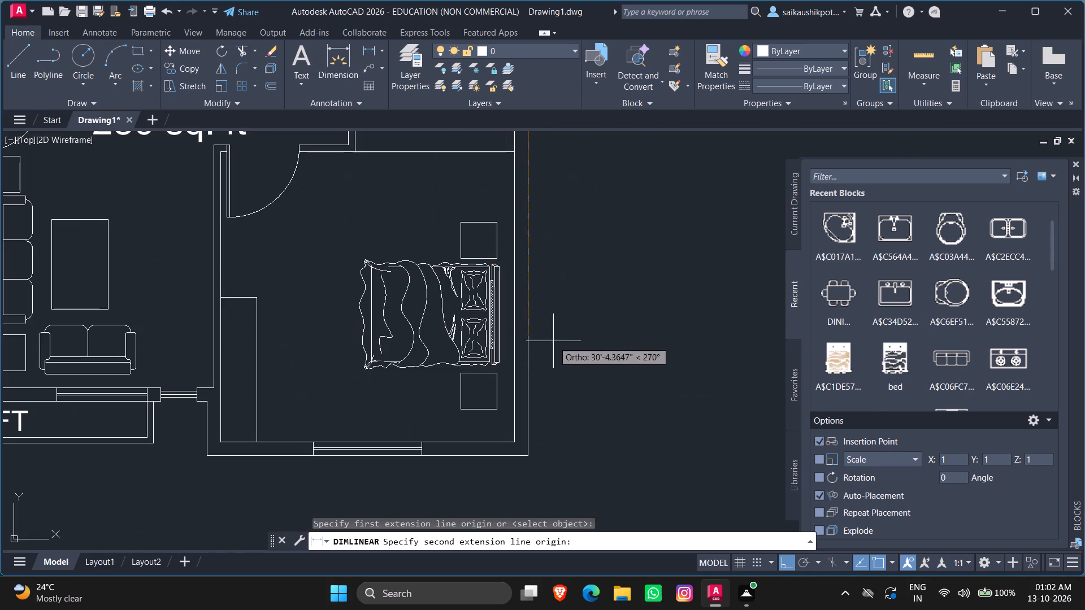
scroll(535, 309, "down", 2)
scroll(539, 229, "up", 5)
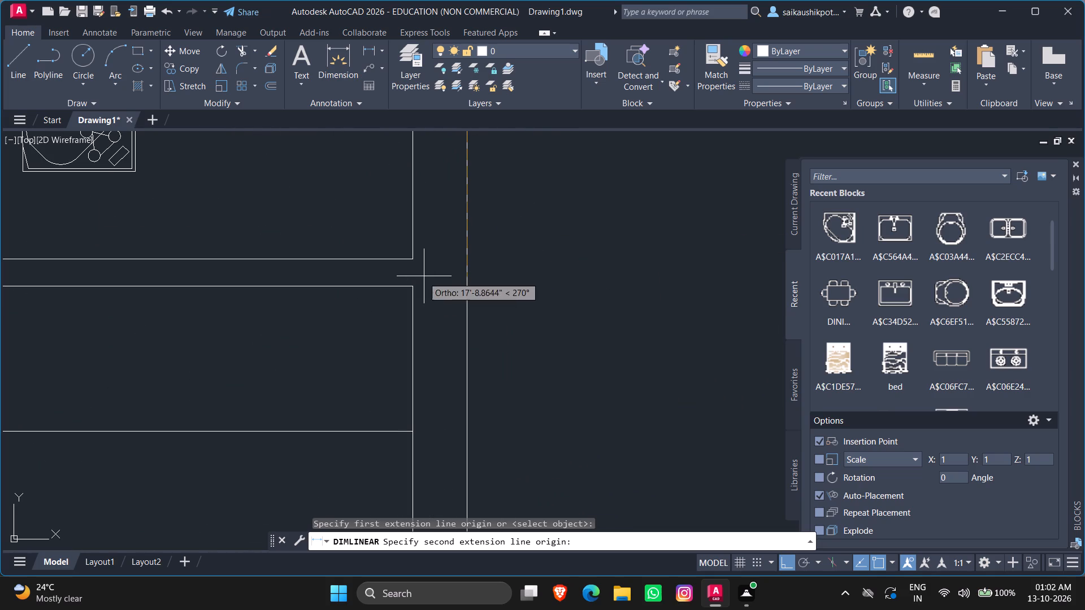
left_click(466, 289)
scroll(520, 291, "down", 6)
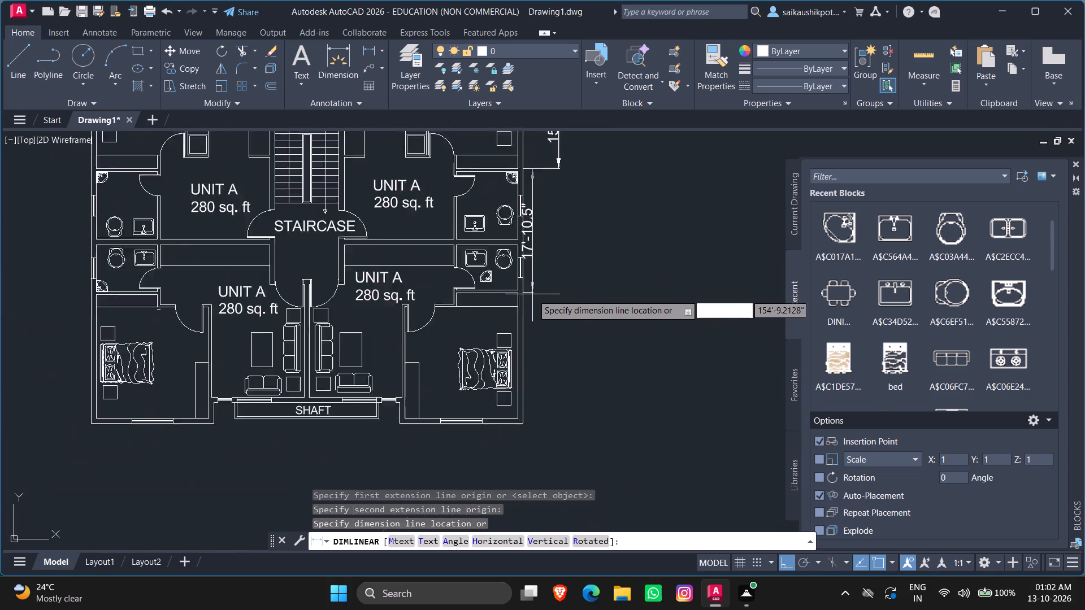
scroll(545, 287, "up", 2)
scroll(548, 289, "down", 2)
scroll(557, 272, "up", 2)
scroll(537, 272, "down", 1)
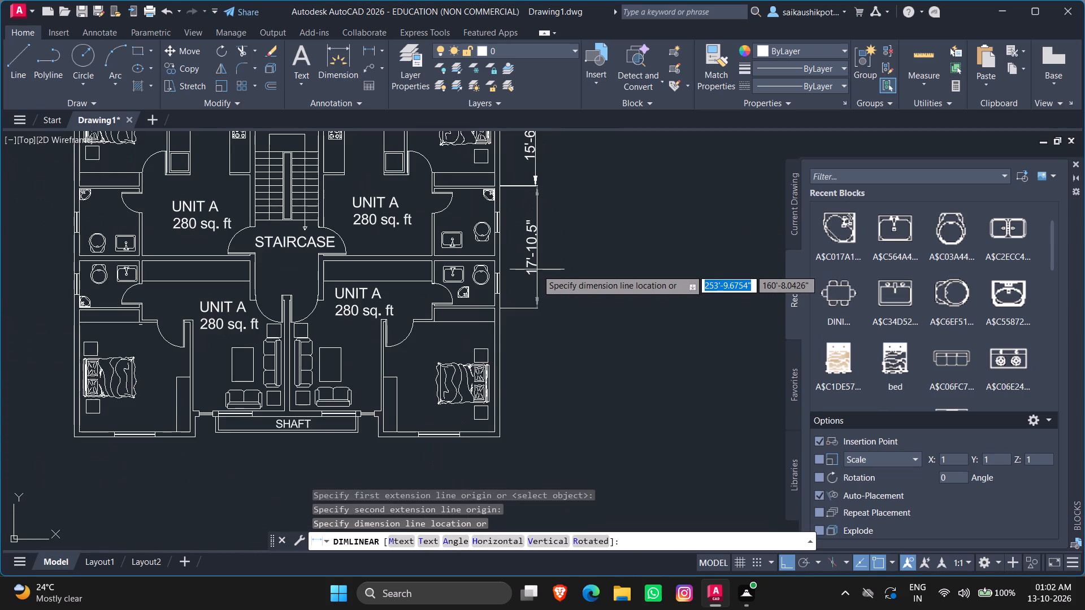
left_click(536, 265)
Add a vertical linear dimension from the lower-right bathroom's bottom partition to the plan's bottom-right outer corner, aligned with the dimensions above.
scroll(557, 258, "down", 1)
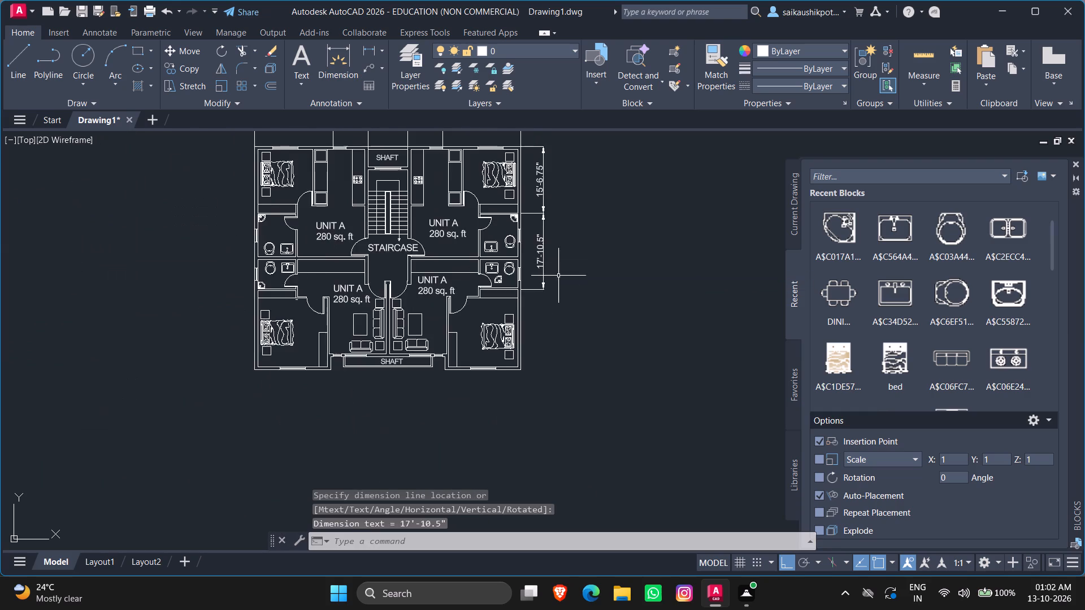
scroll(539, 297, "up", 1)
key("space")
scroll(520, 298, "up", 1)
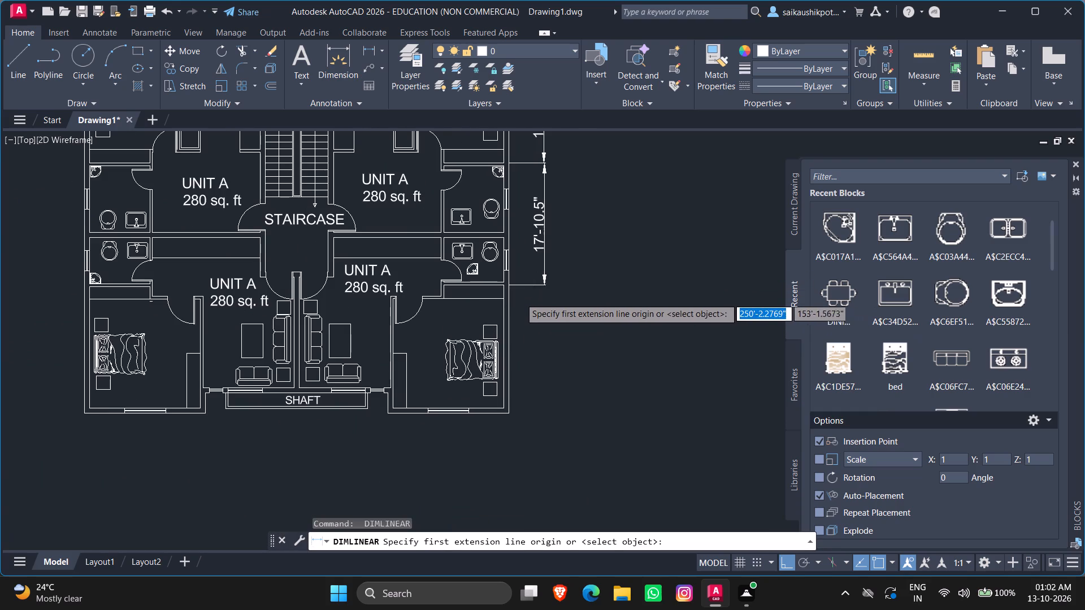
scroll(520, 298, "up", 2)
scroll(475, 262, "up", 3)
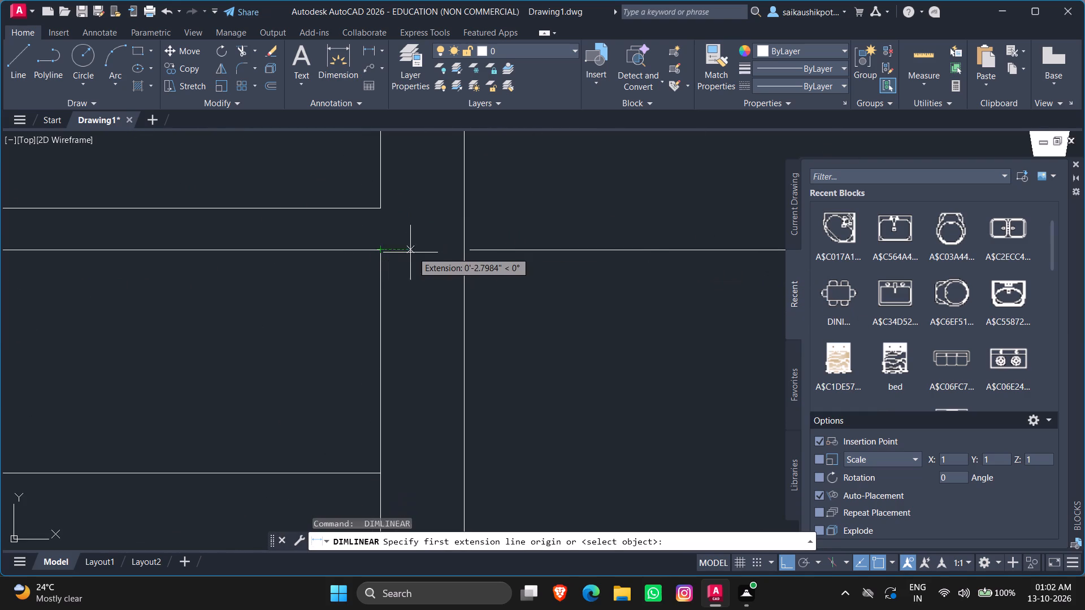
left_click(459, 252)
scroll(479, 273, "down", 7)
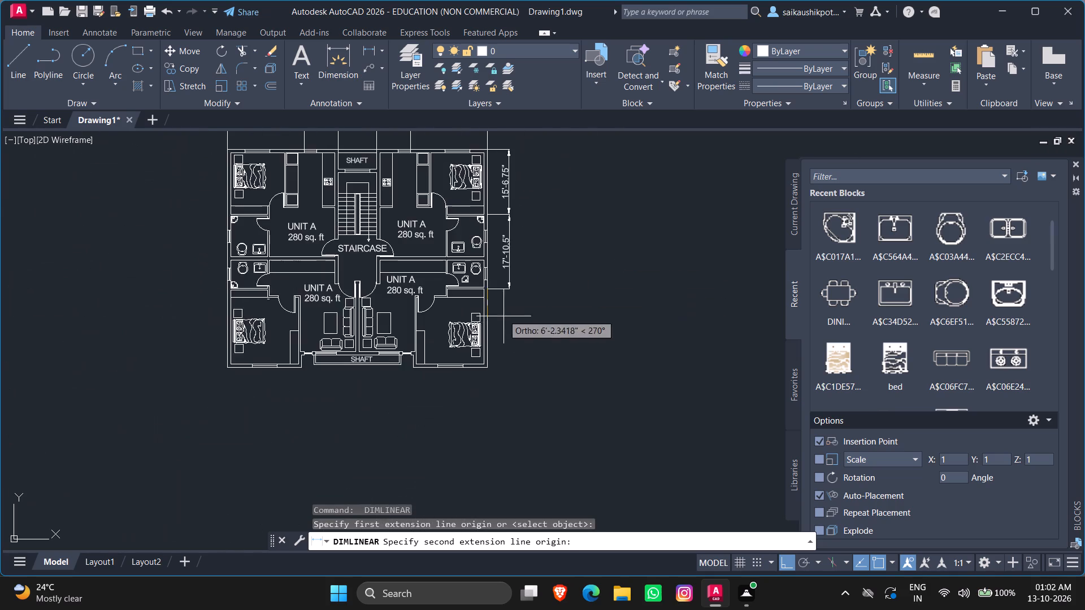
scroll(478, 367, "up", 5)
left_click(548, 378)
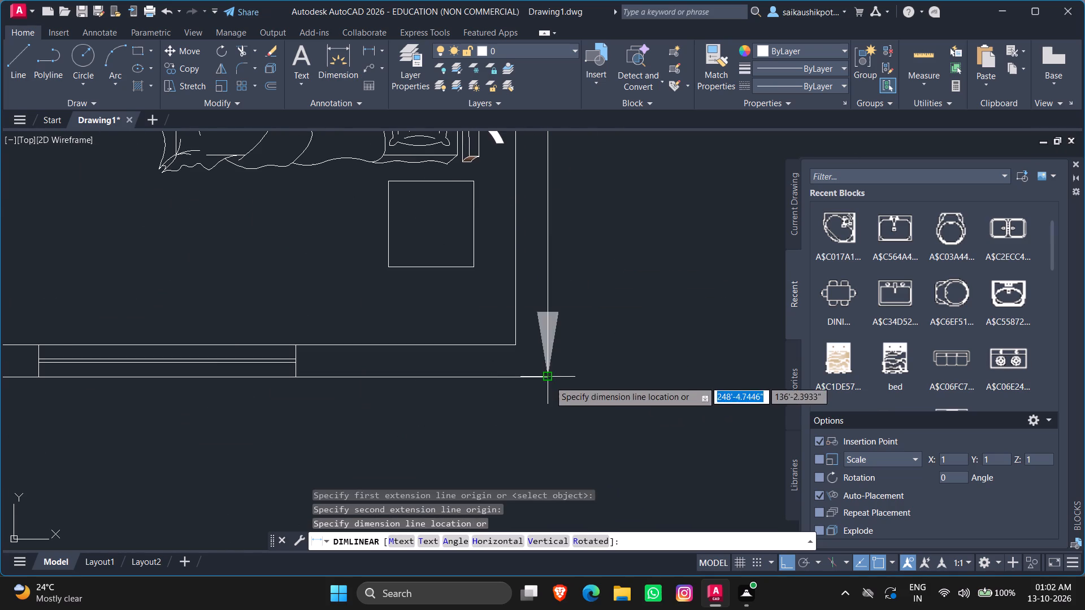
scroll(548, 385, "down", 3)
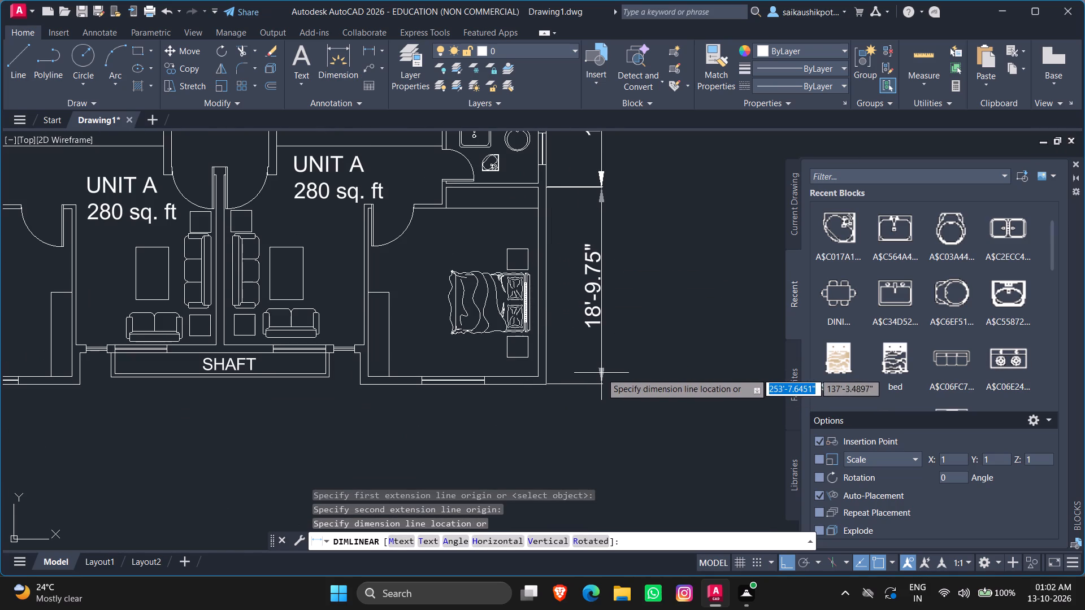
left_click(601, 373)
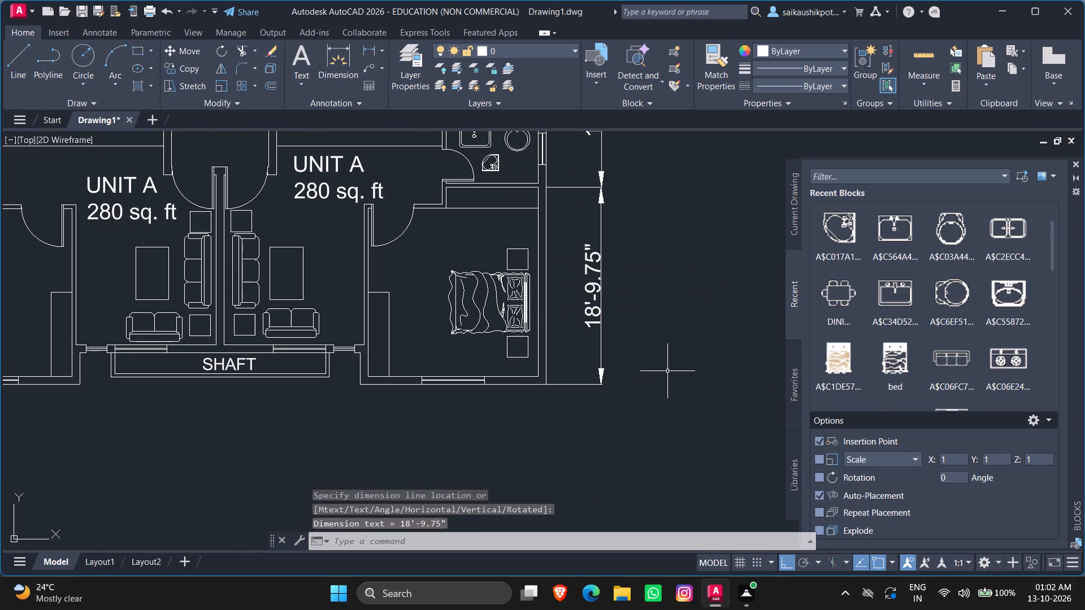
Add a horizontal linear dimension below the plan across the lower-right bedroom's exterior bottom wall, from outer corner to outer corner.
key("space")
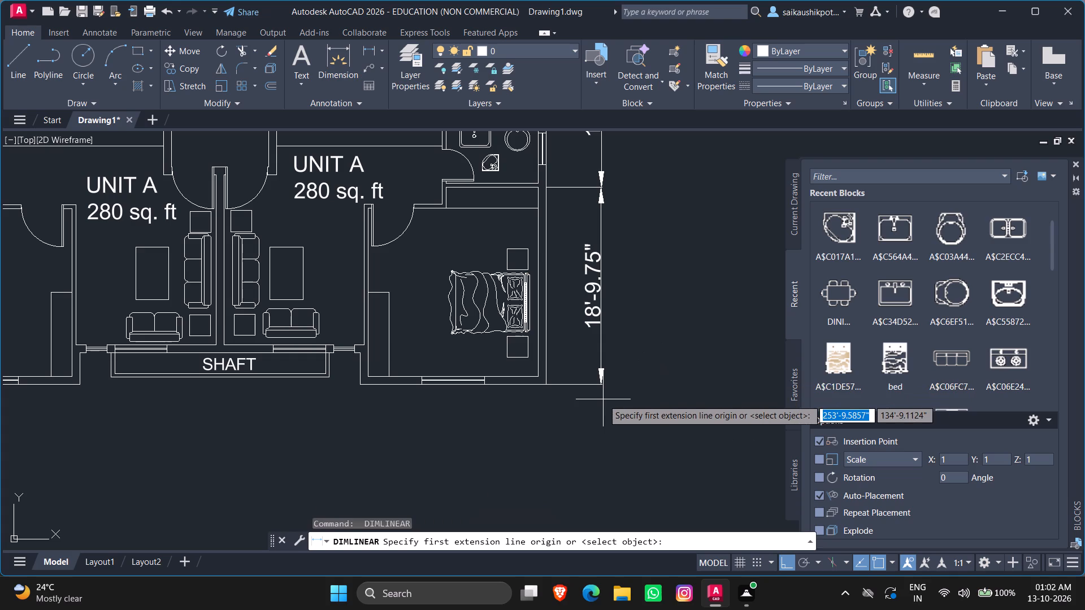
left_click(358, 384)
left_click(544, 384)
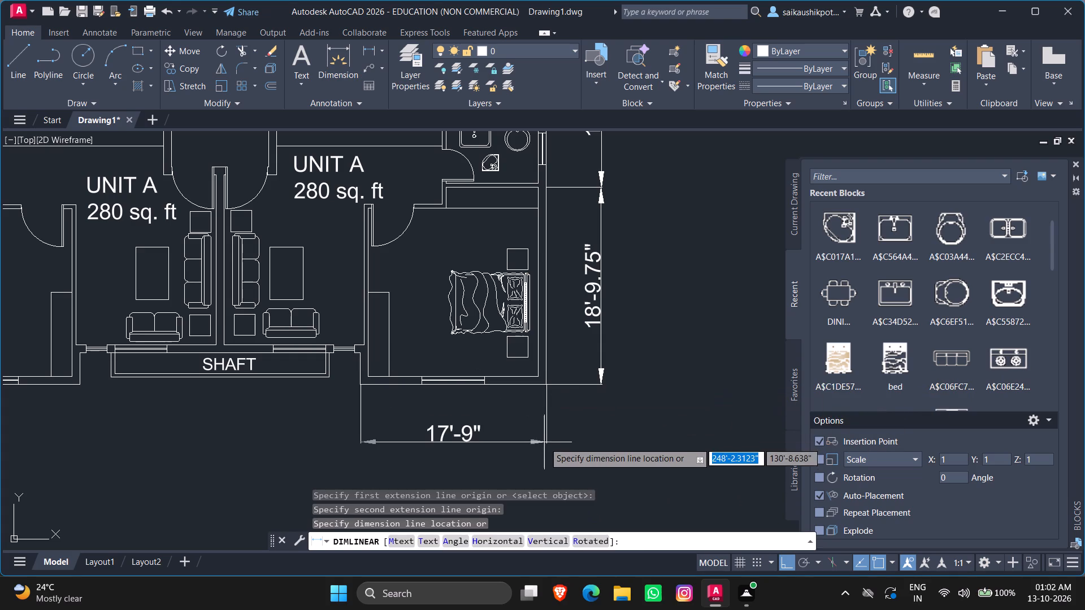
left_click(548, 446)
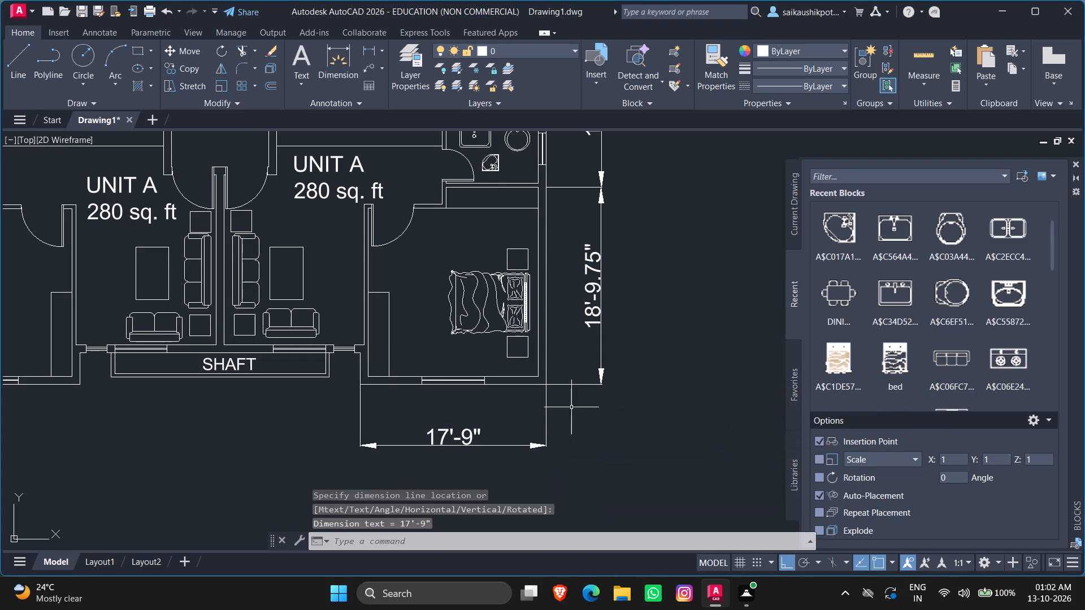
Add a horizontal linear dimension for the gap between the bottom shaft's lower-right corner and the right bedroom's wall, placed below the bedroom-wall dimension.
scroll(571, 407, "down", 2)
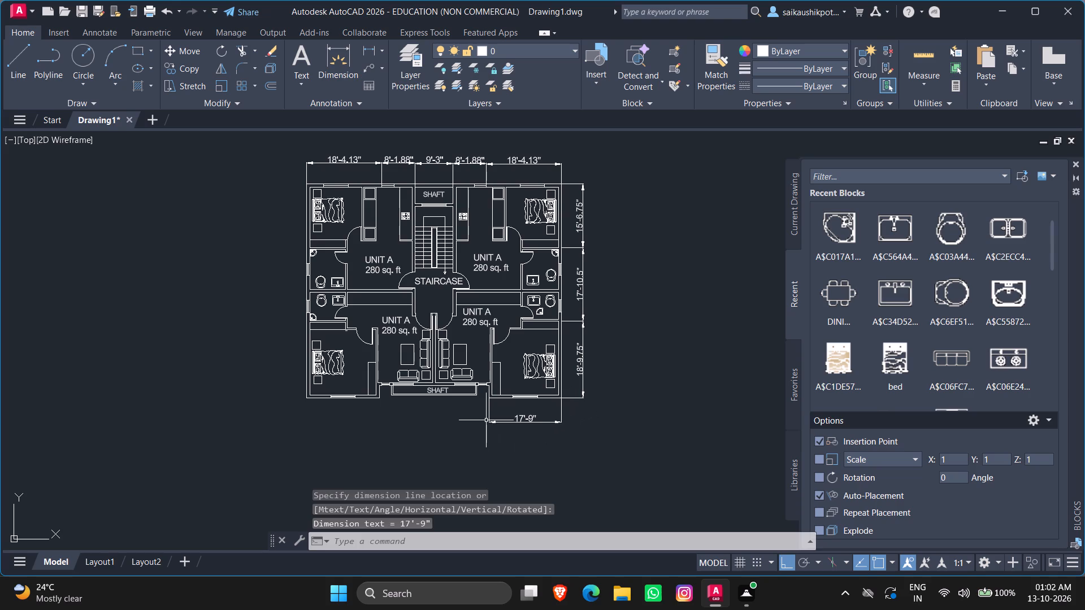
key("space")
scroll(467, 413, "up", 5)
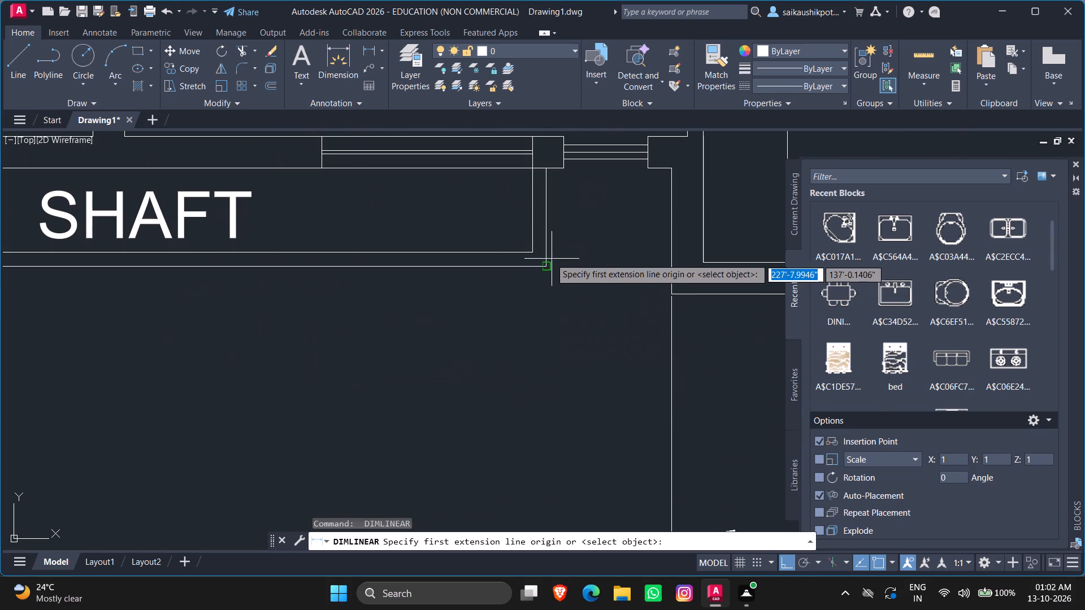
left_click(546, 266)
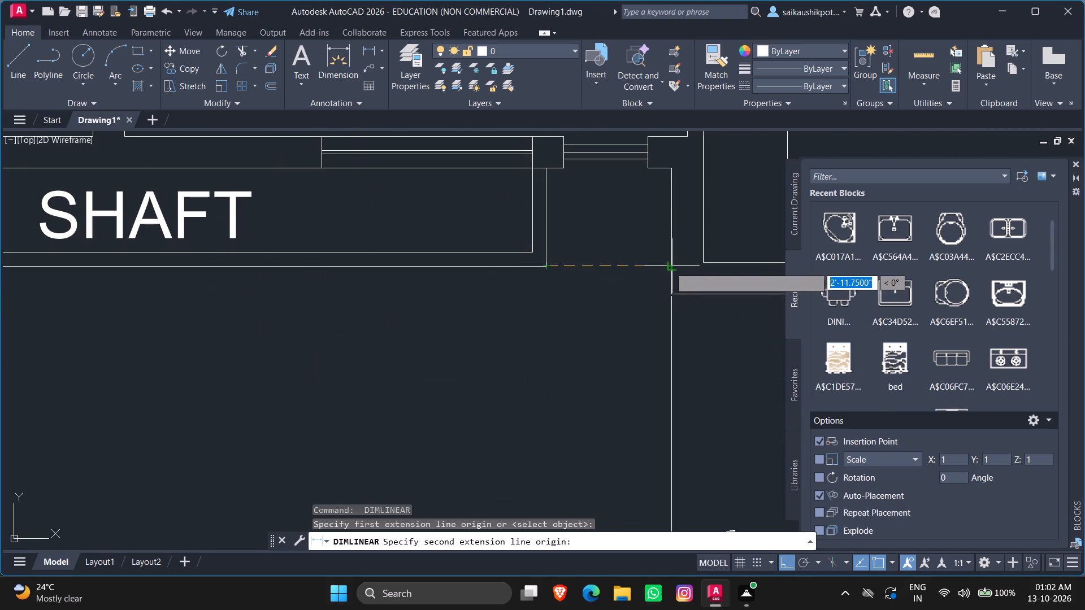
left_click(669, 267)
scroll(632, 357, "down", 3)
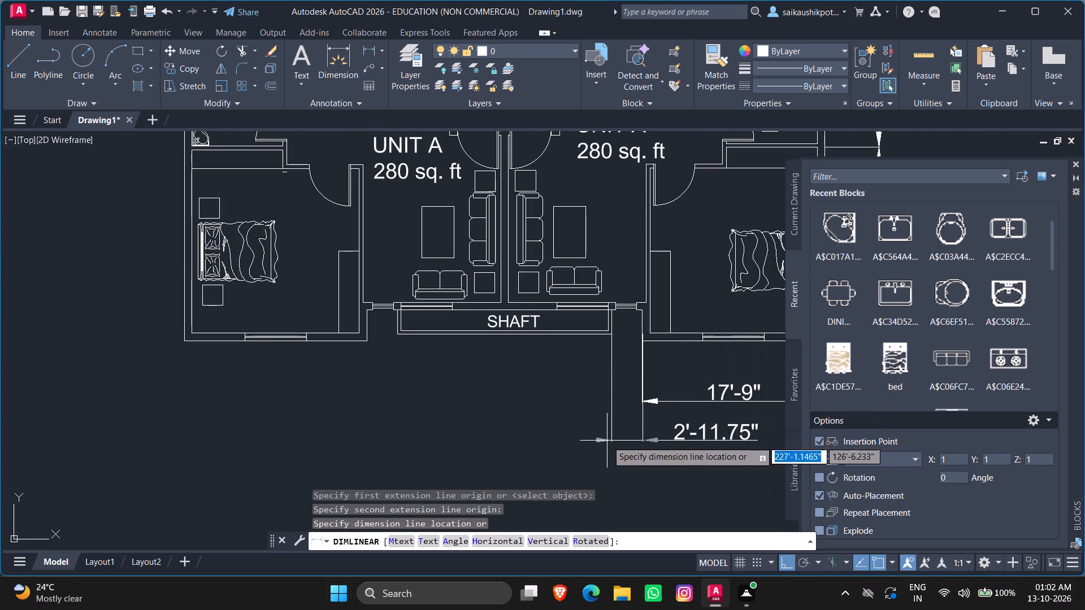
left_click(624, 446)
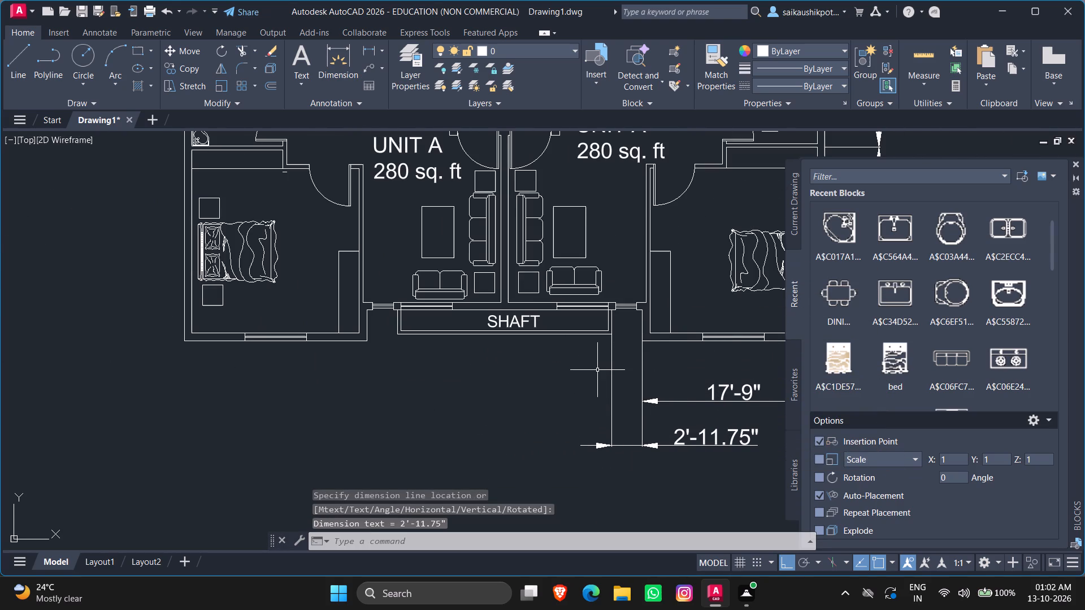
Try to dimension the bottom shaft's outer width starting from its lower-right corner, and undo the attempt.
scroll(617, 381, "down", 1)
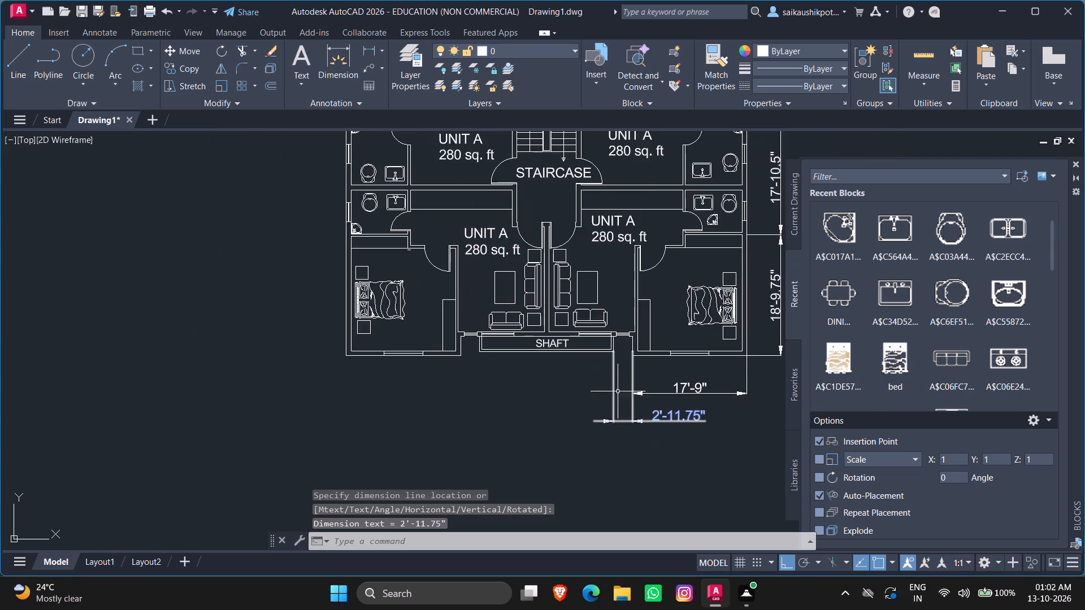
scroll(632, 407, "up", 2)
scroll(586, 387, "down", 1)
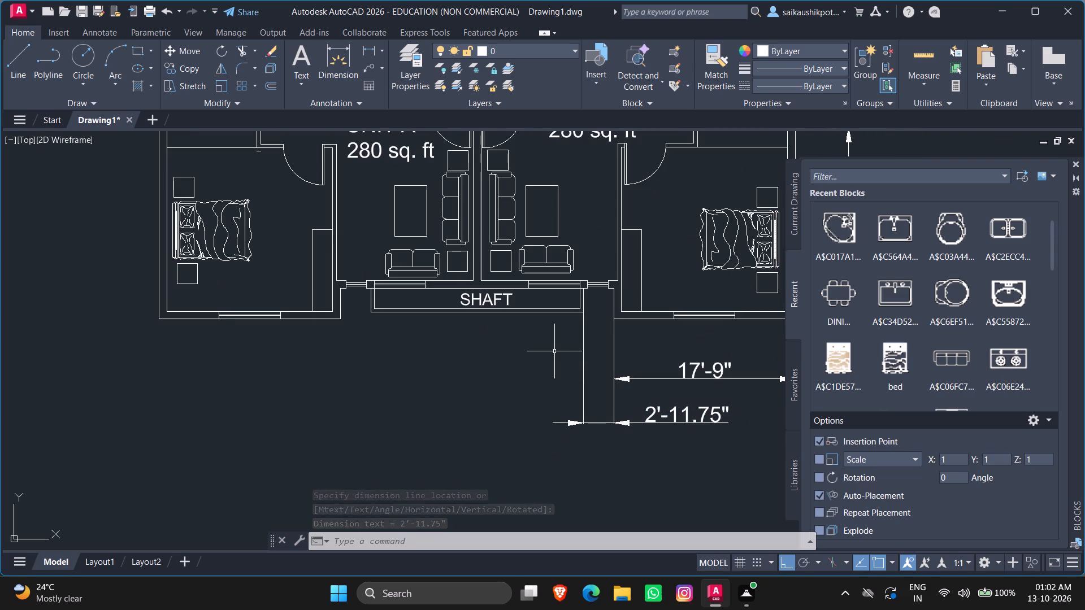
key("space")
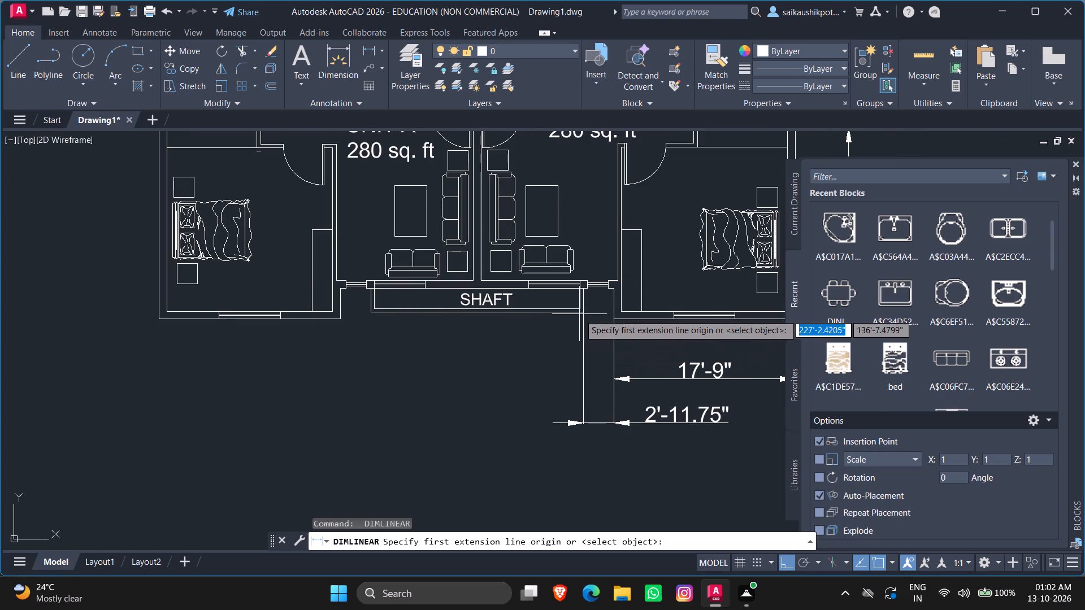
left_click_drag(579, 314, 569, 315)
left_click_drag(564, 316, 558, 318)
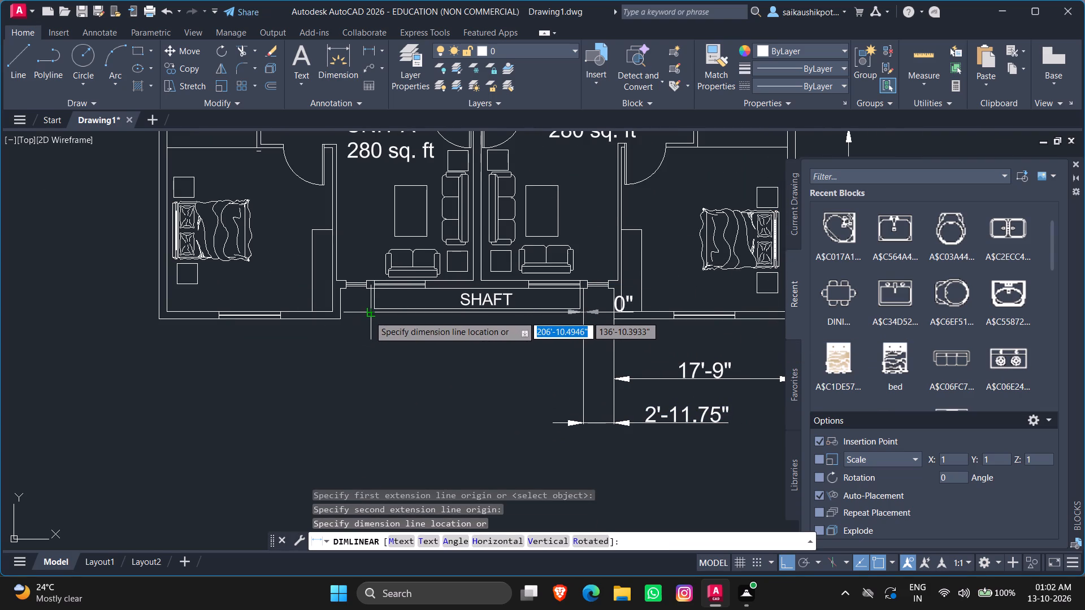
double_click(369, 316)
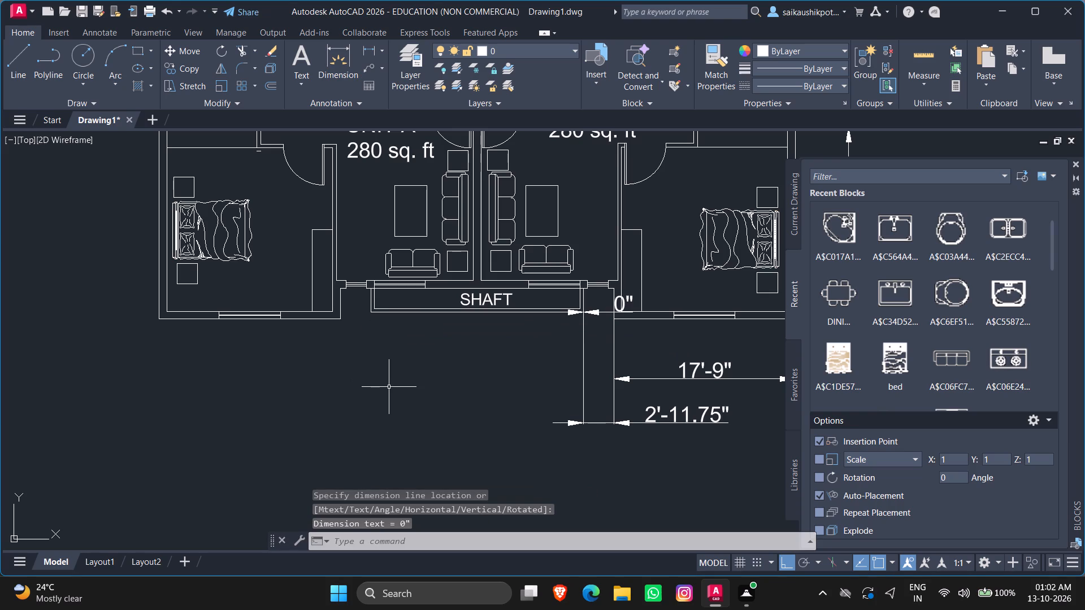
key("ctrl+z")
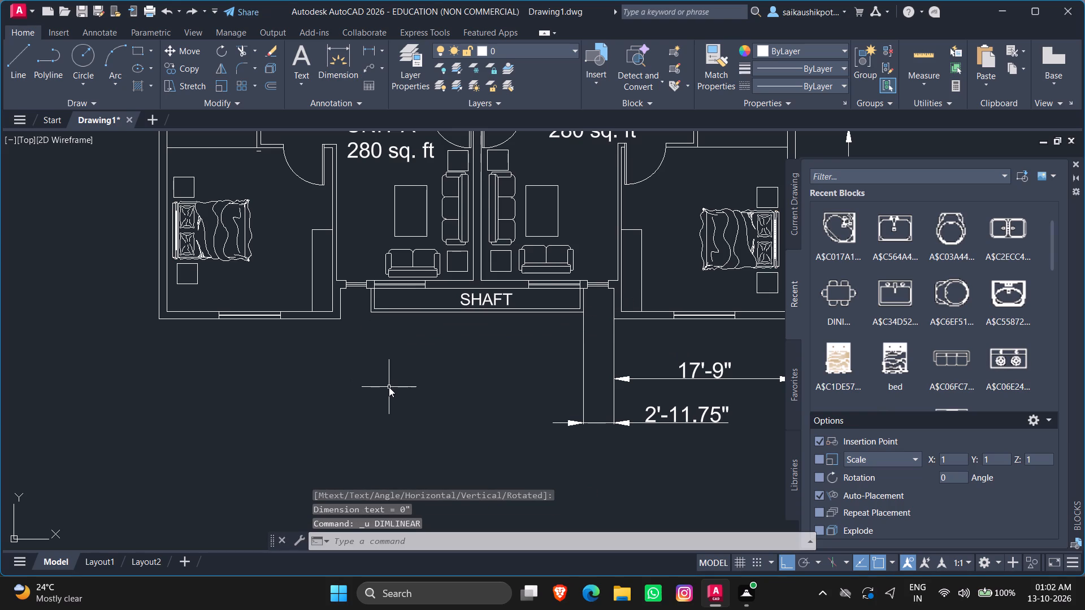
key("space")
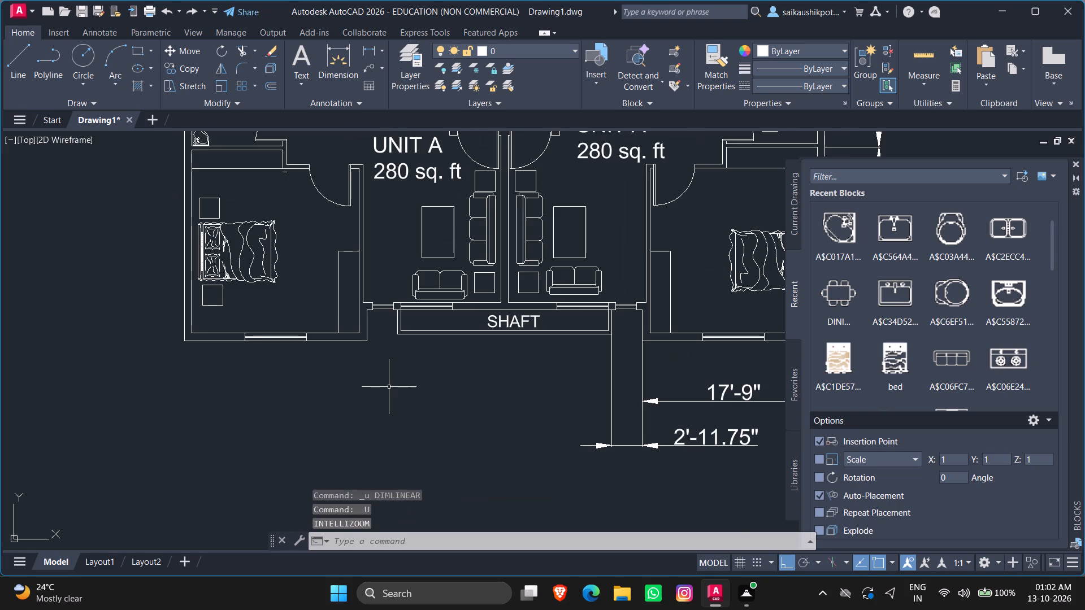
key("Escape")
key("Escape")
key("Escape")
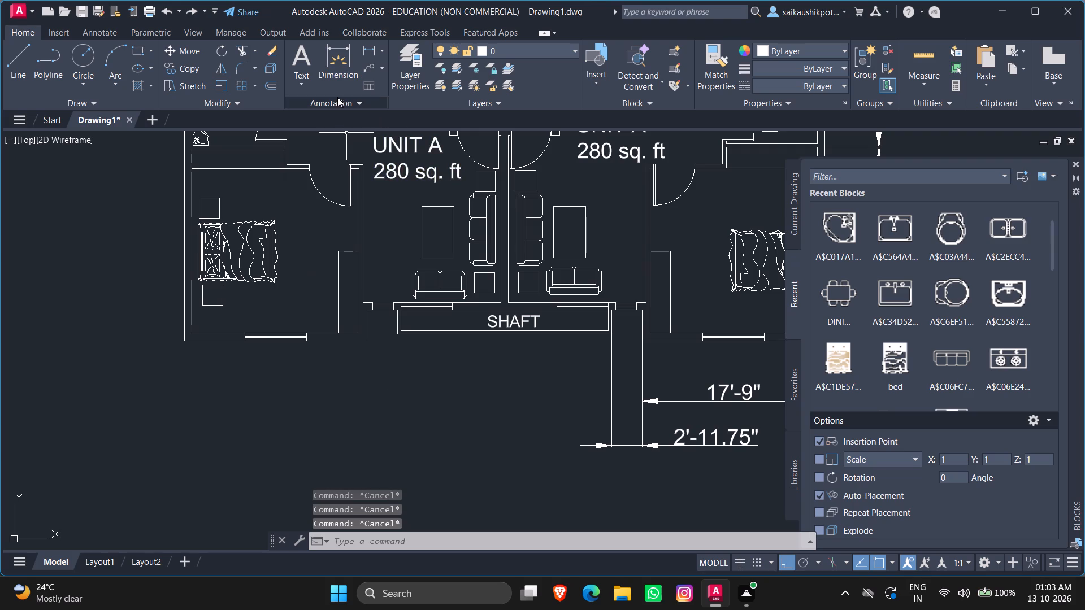
Add a horizontal linear dimension across the bottom shaft's outer width, placed below it in line with the right bedroom-wall dimension.
left_click(365, 43)
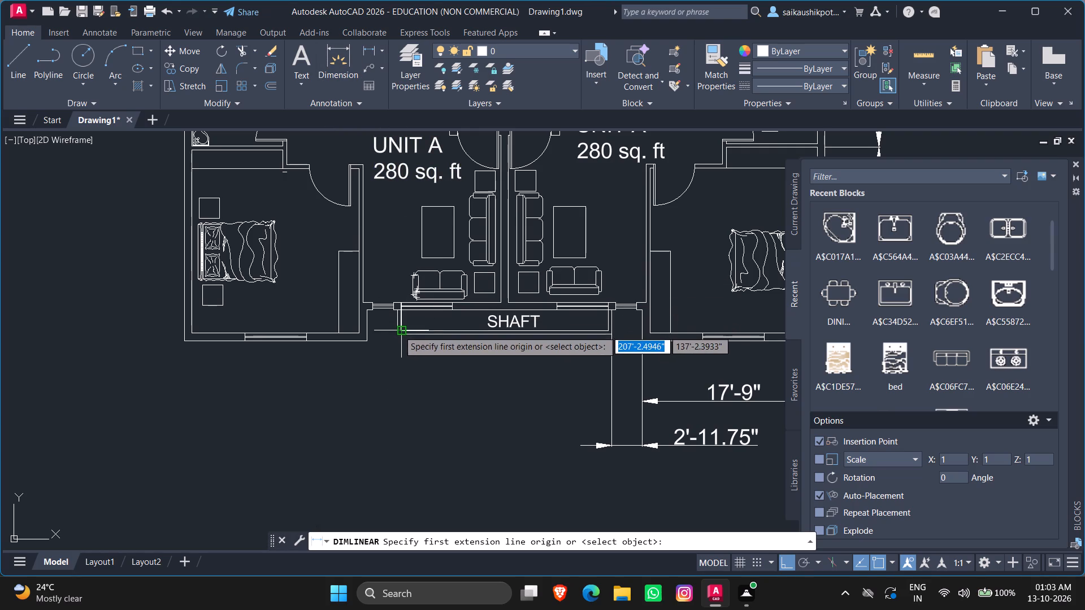
left_click(395, 333)
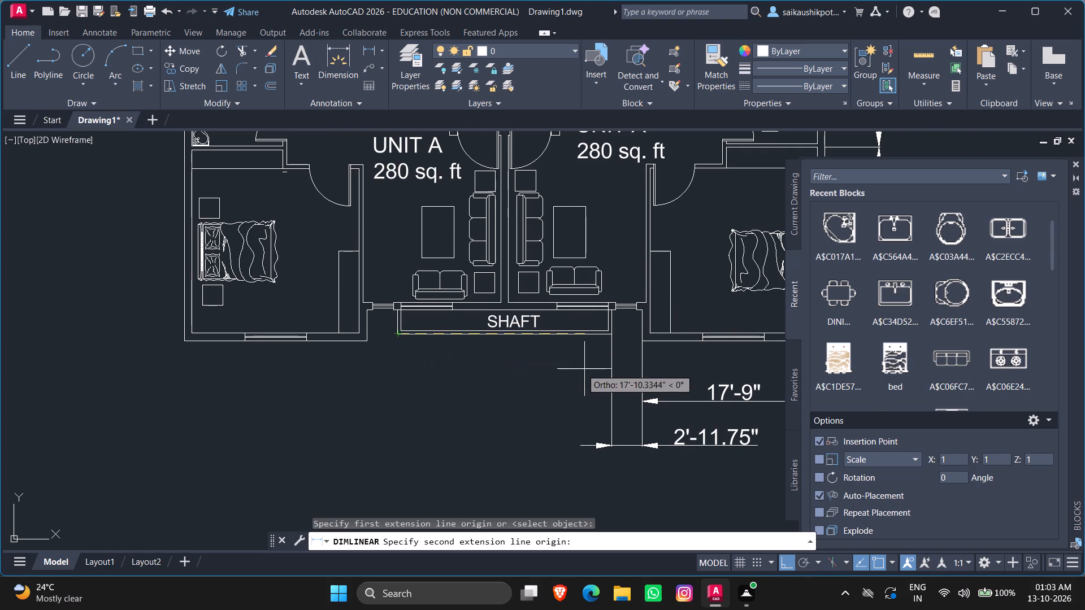
scroll(580, 364, "up", 3)
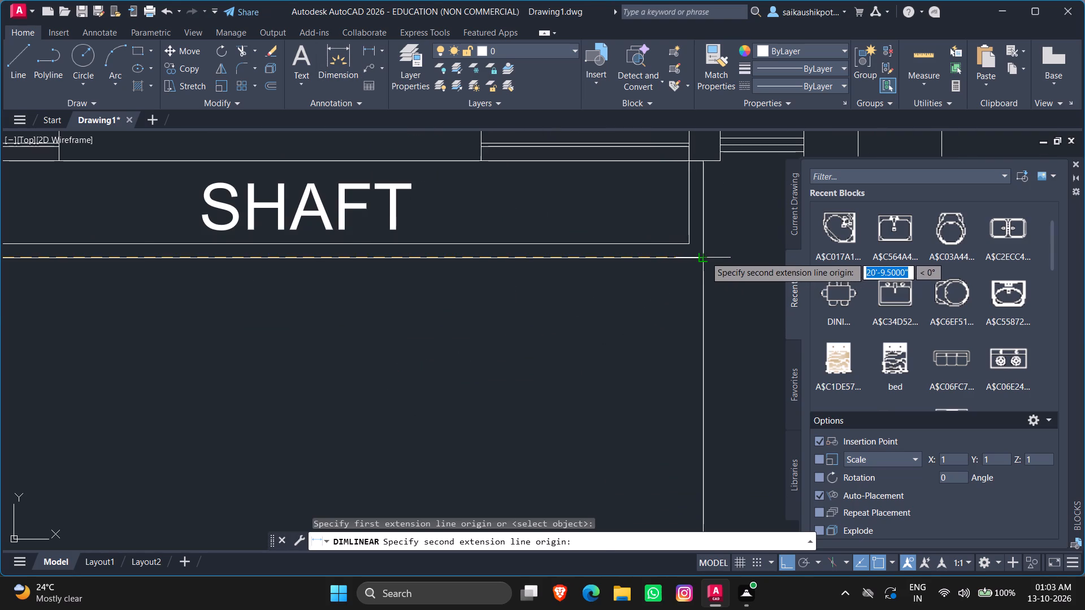
left_click(705, 256)
scroll(645, 314, "down", 5)
scroll(639, 363, "up", 2)
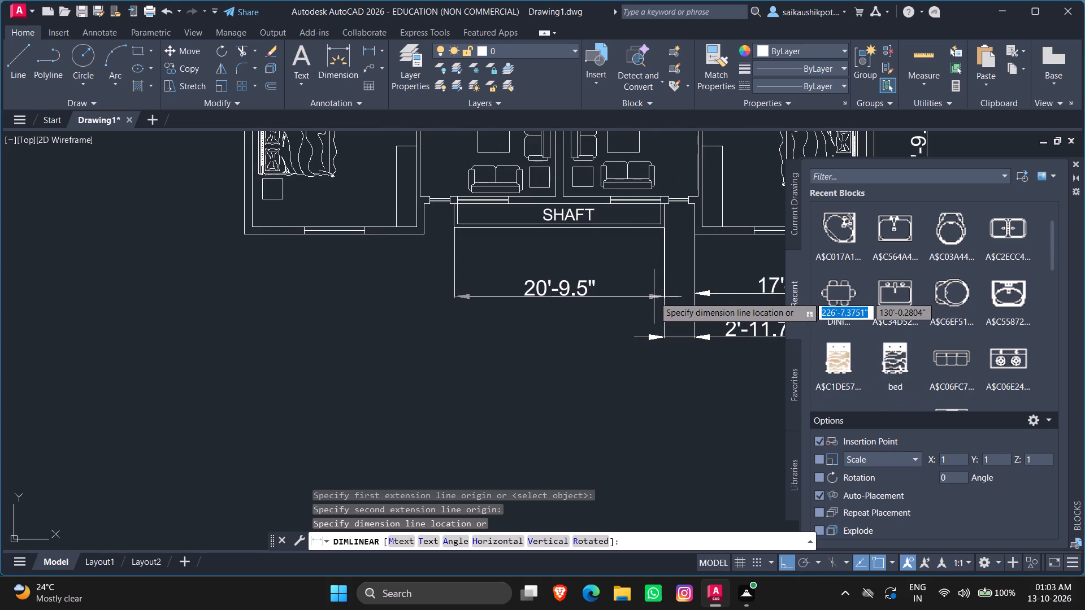
left_click(654, 295)
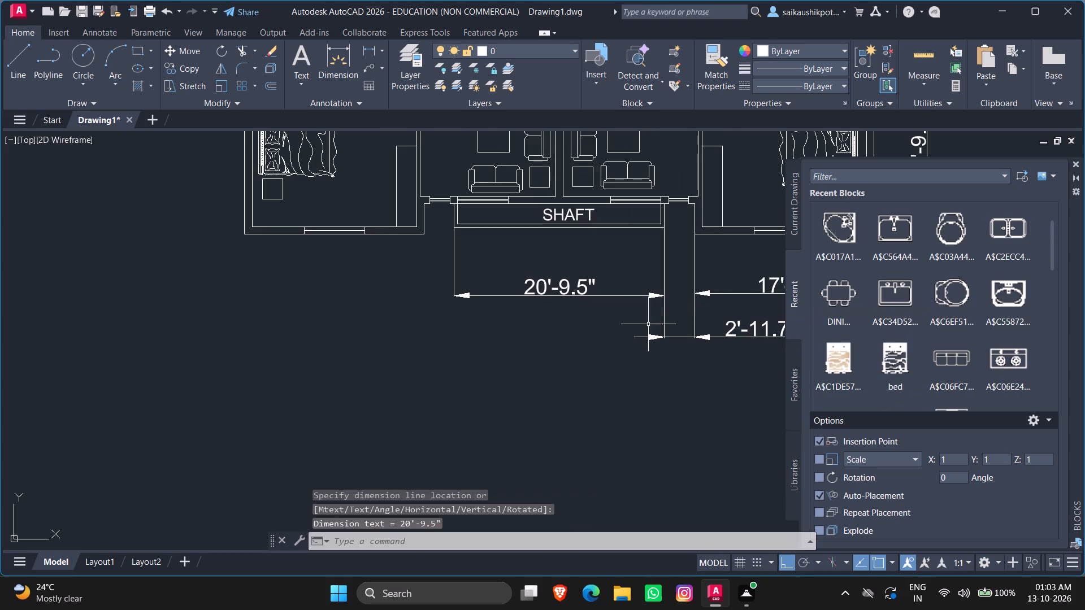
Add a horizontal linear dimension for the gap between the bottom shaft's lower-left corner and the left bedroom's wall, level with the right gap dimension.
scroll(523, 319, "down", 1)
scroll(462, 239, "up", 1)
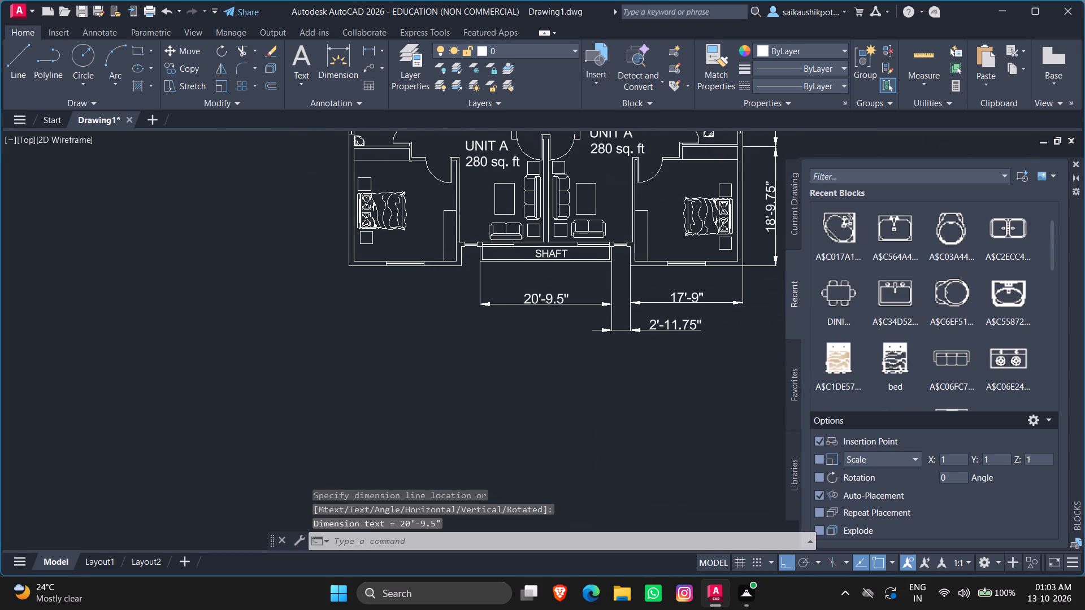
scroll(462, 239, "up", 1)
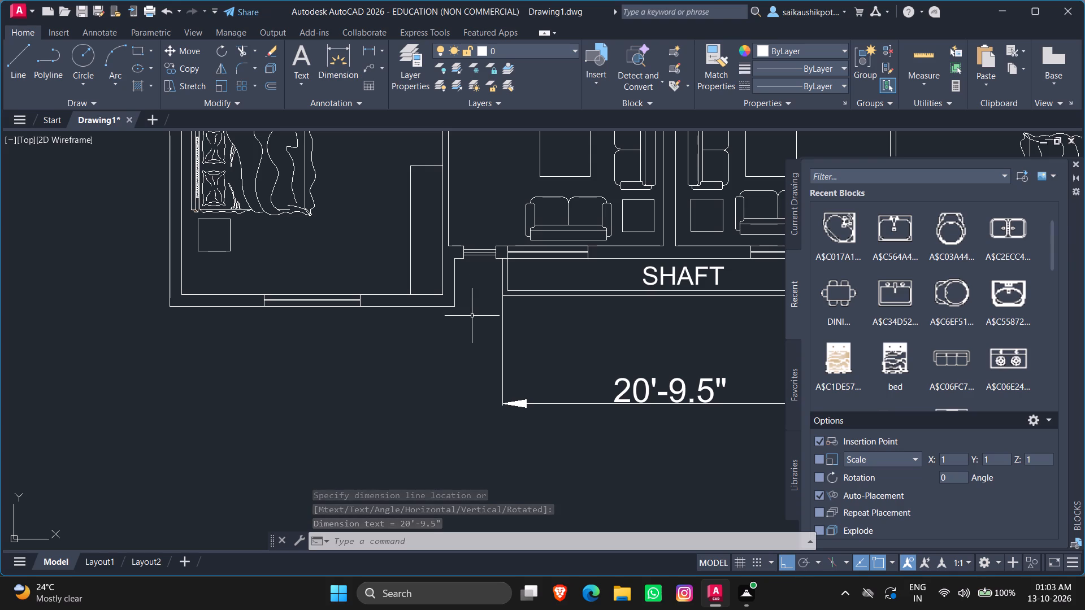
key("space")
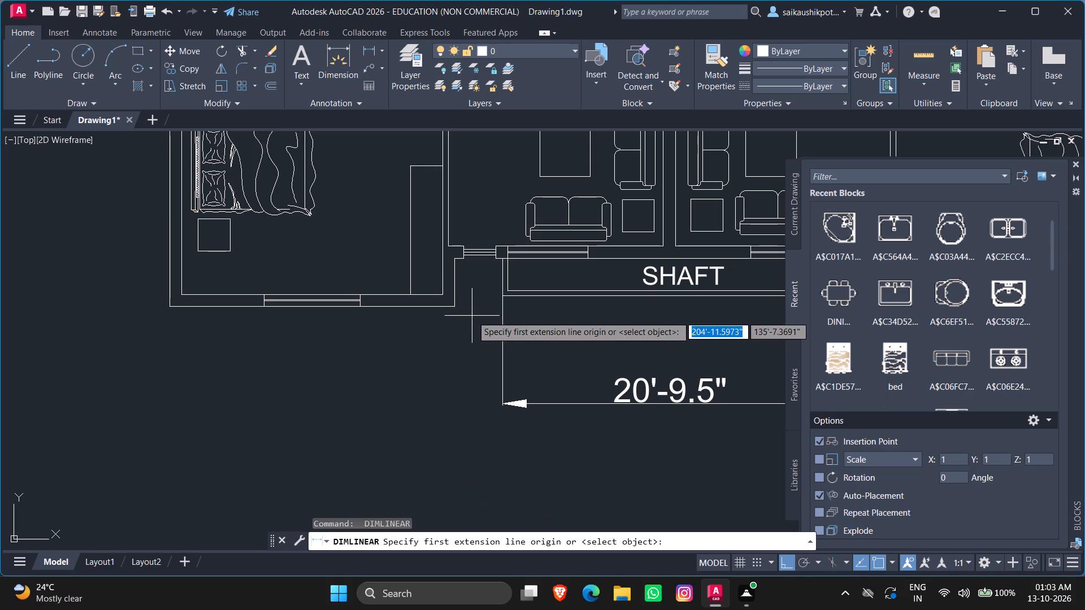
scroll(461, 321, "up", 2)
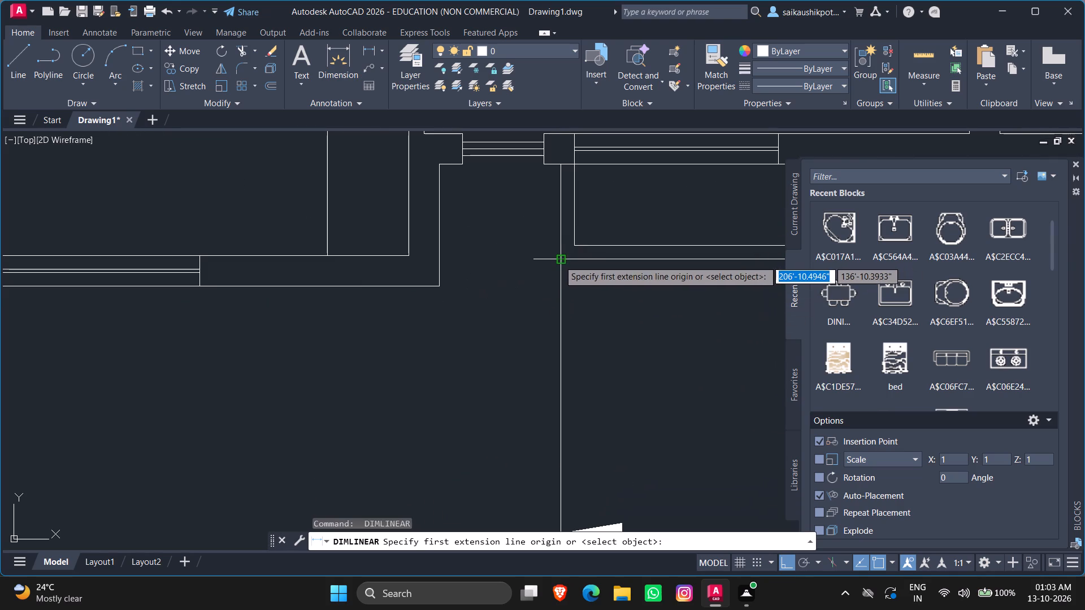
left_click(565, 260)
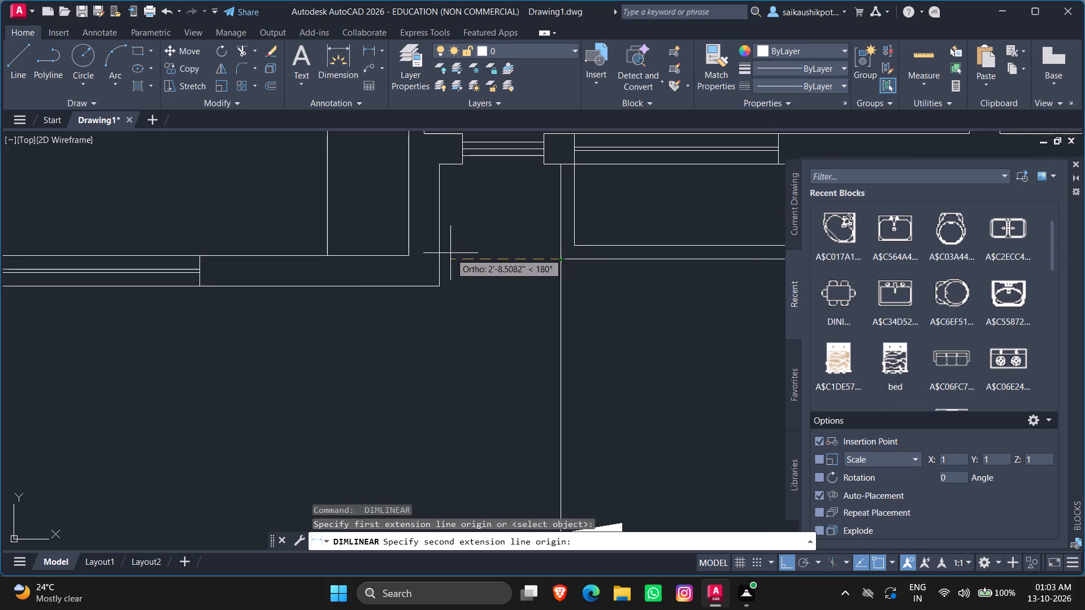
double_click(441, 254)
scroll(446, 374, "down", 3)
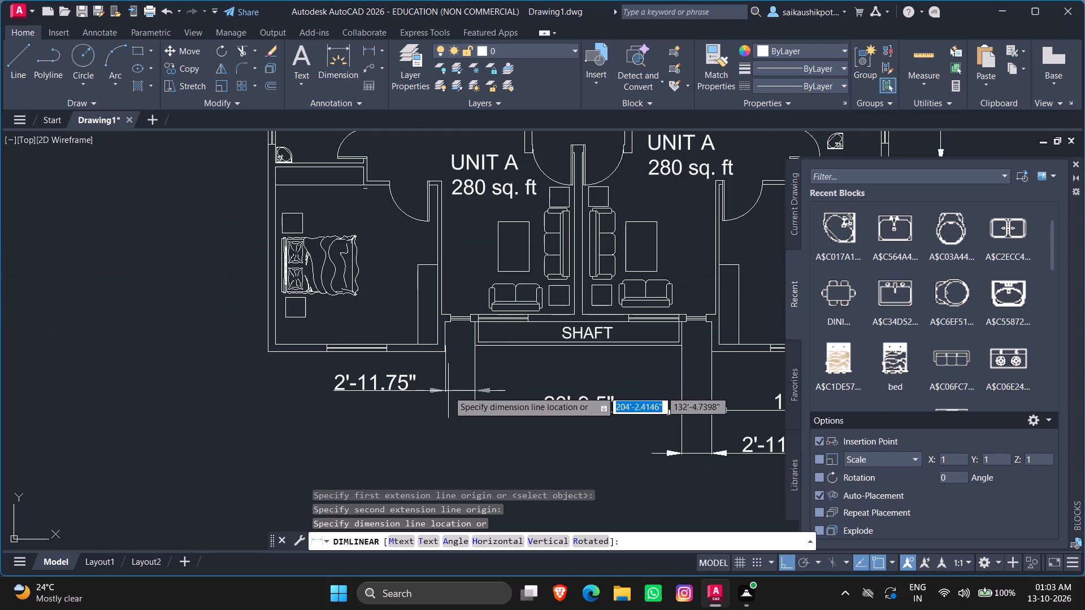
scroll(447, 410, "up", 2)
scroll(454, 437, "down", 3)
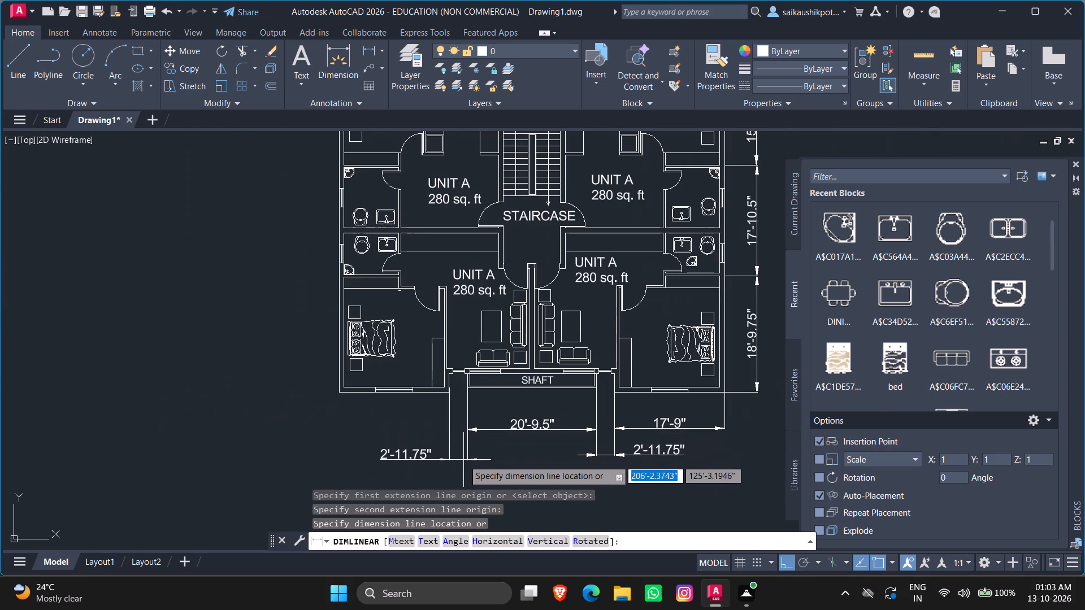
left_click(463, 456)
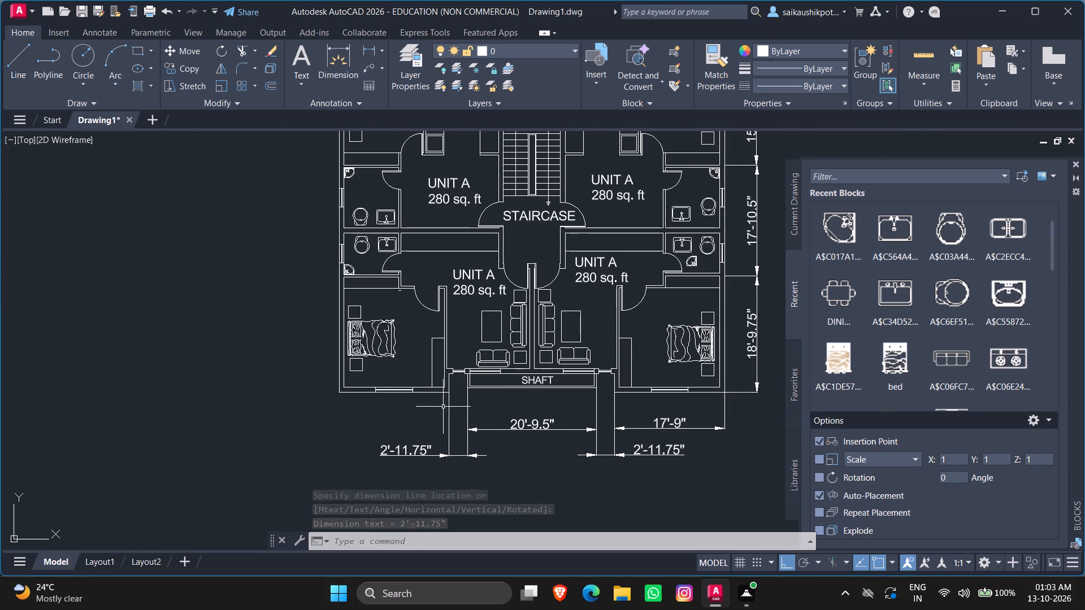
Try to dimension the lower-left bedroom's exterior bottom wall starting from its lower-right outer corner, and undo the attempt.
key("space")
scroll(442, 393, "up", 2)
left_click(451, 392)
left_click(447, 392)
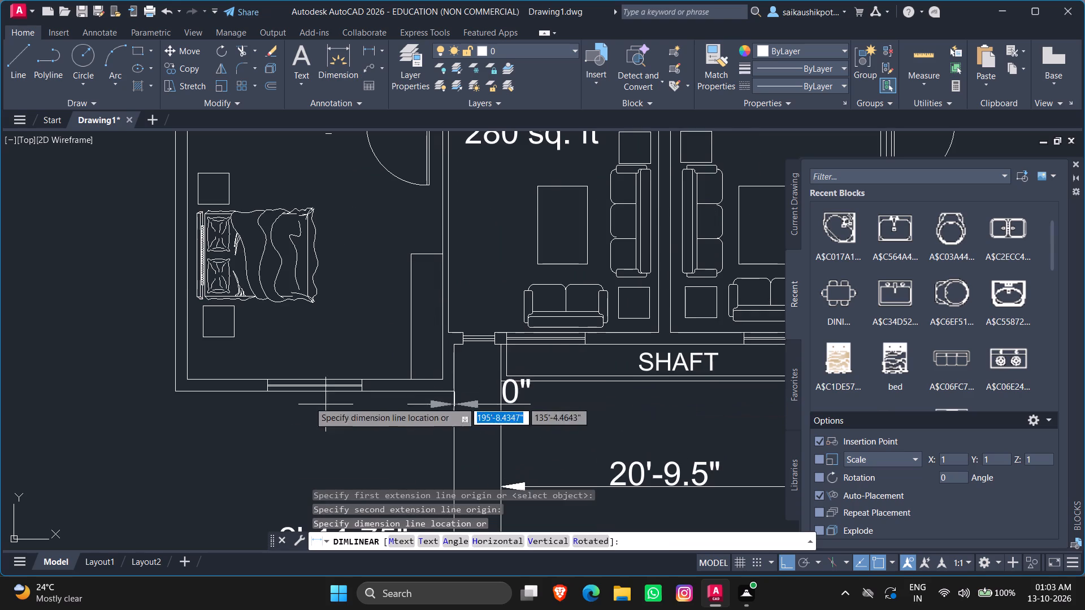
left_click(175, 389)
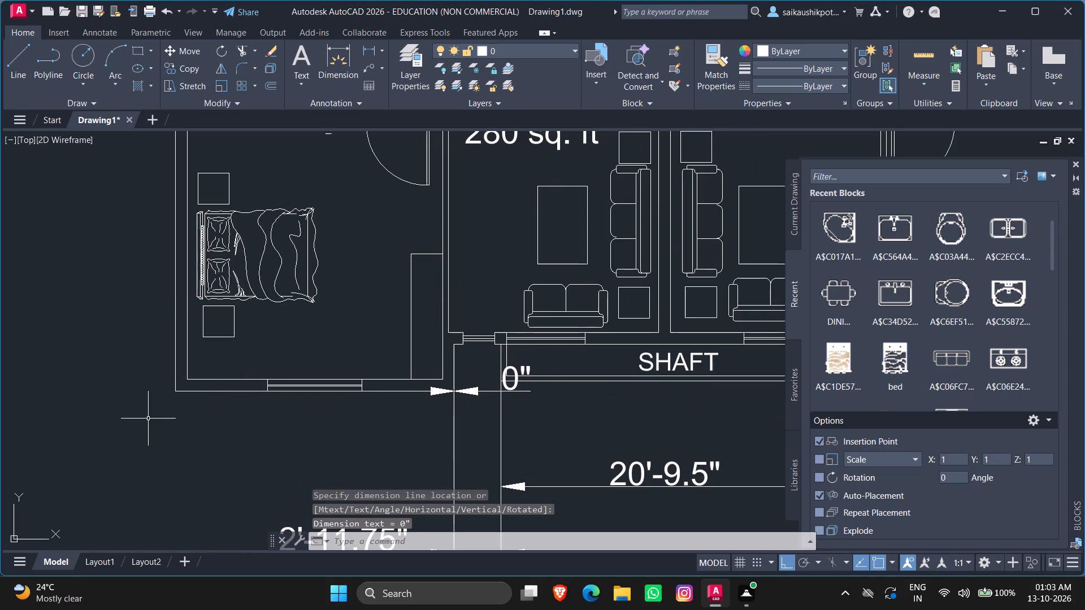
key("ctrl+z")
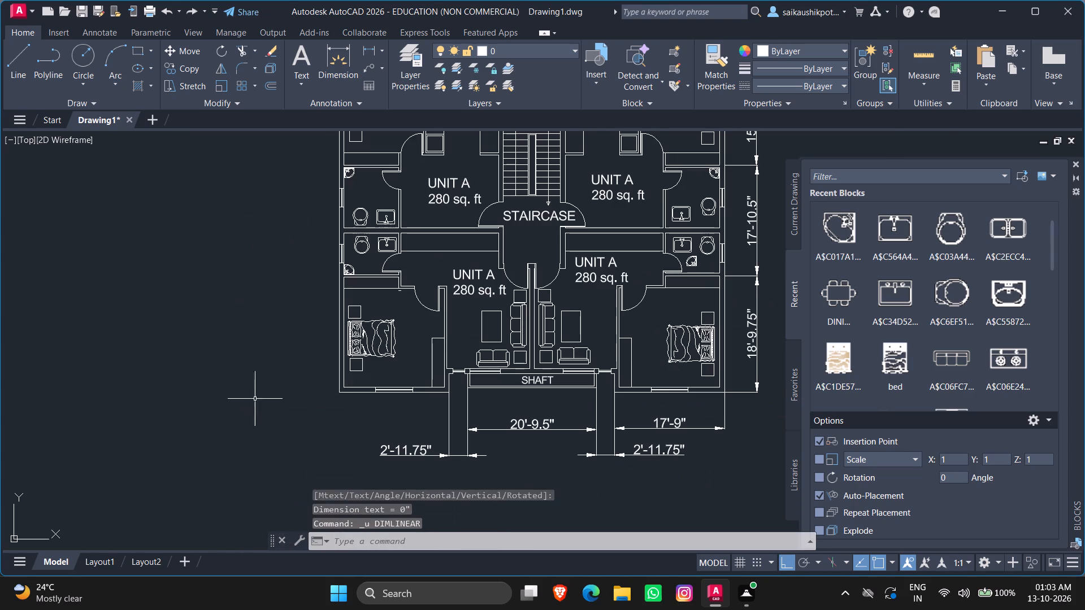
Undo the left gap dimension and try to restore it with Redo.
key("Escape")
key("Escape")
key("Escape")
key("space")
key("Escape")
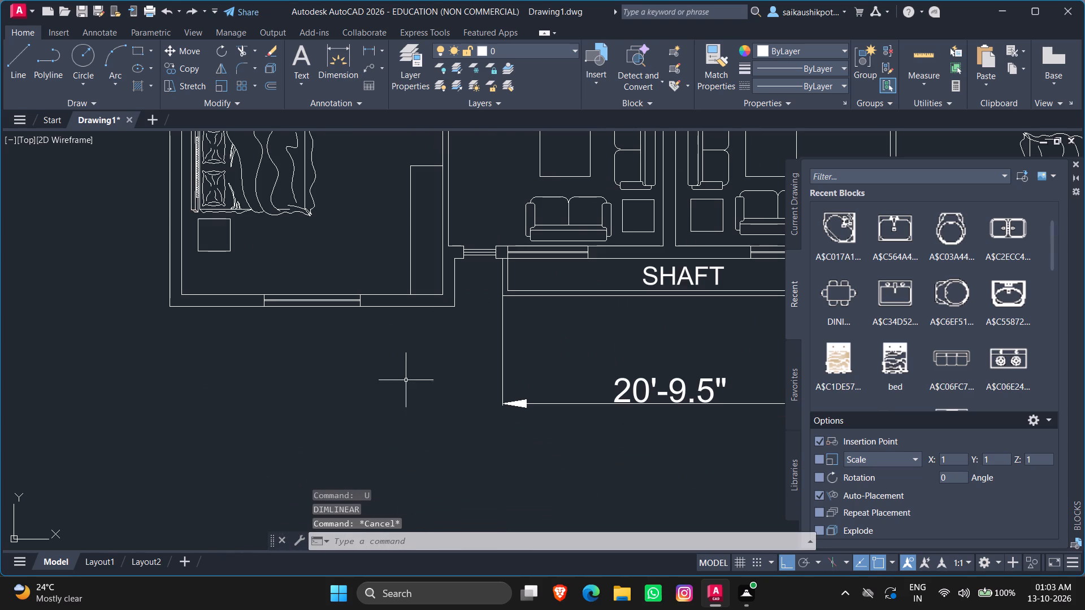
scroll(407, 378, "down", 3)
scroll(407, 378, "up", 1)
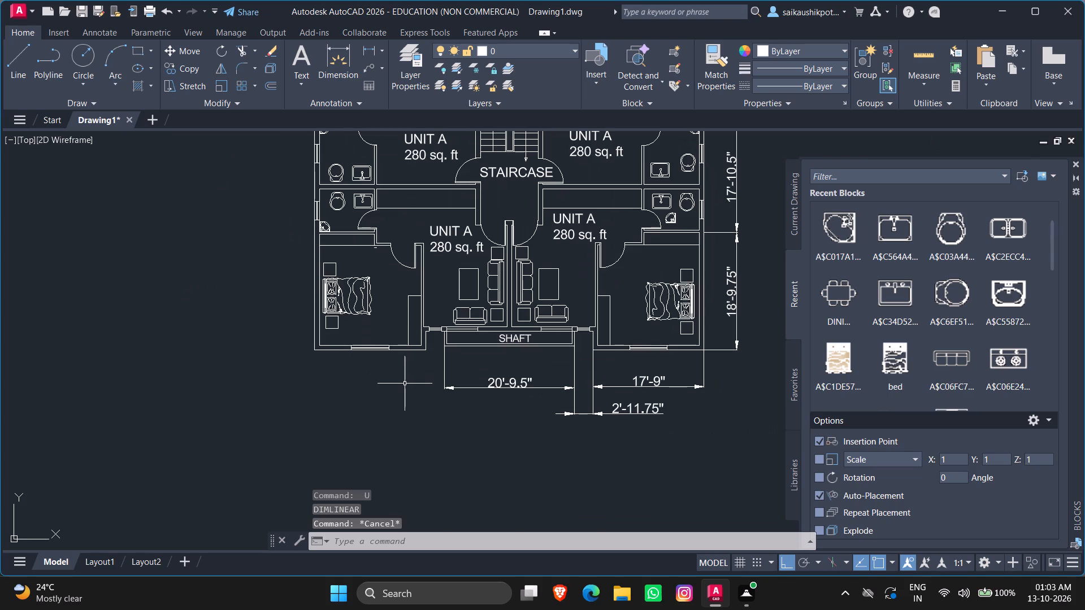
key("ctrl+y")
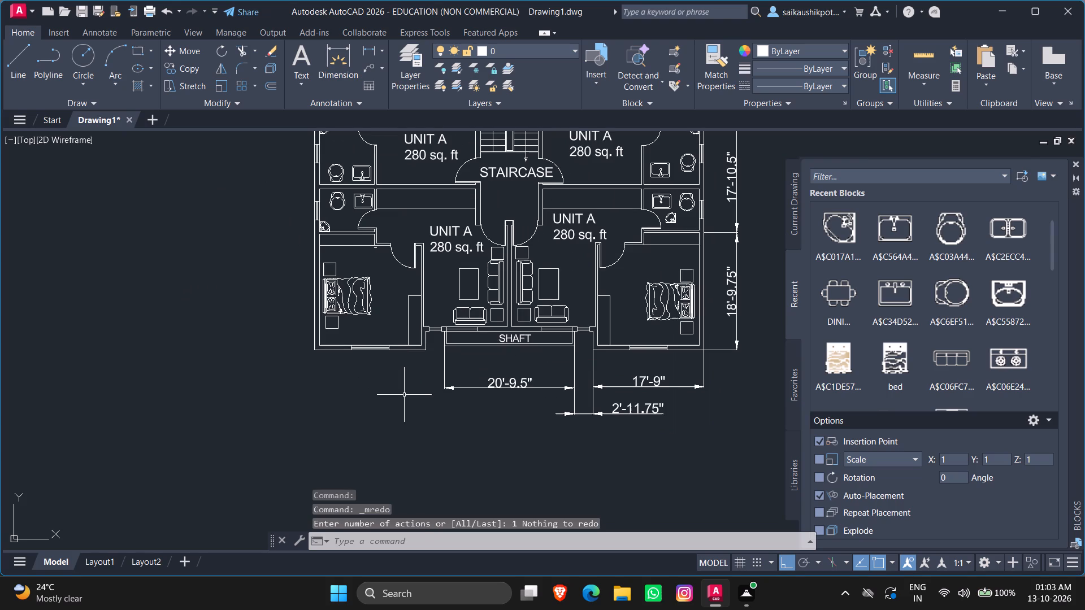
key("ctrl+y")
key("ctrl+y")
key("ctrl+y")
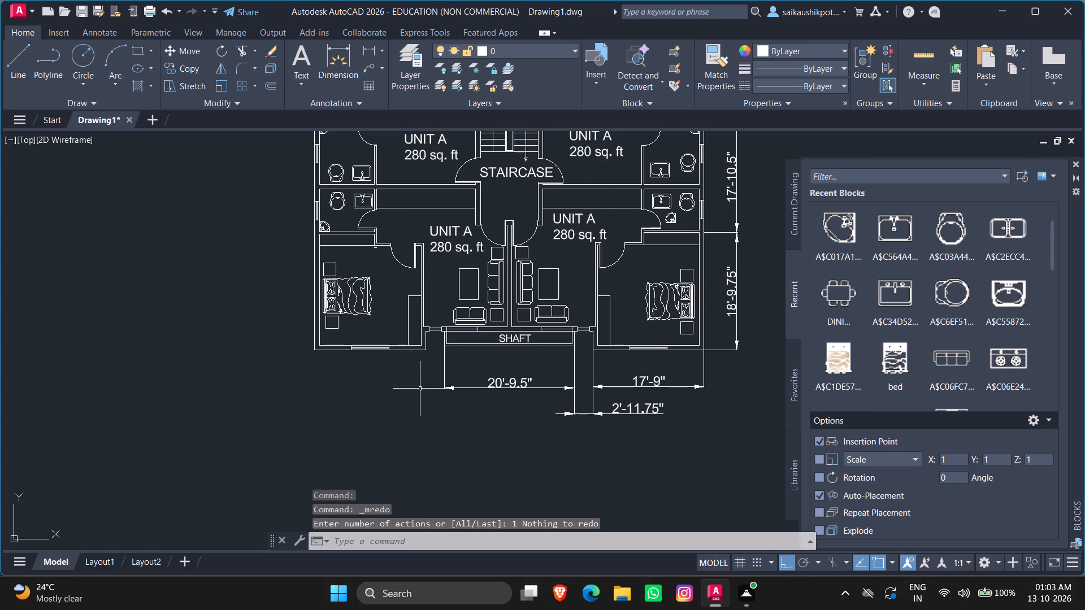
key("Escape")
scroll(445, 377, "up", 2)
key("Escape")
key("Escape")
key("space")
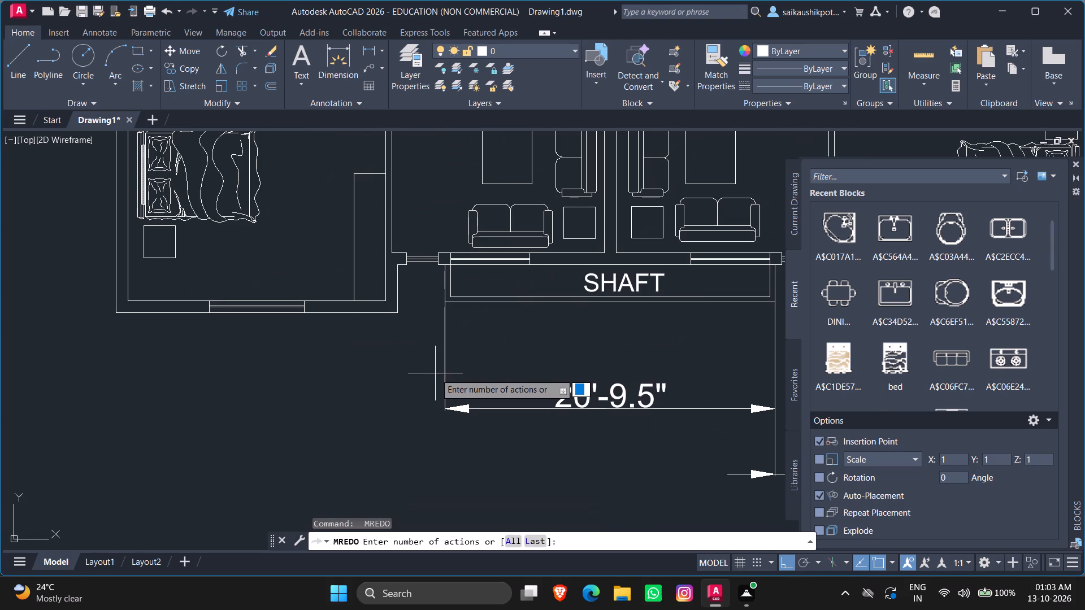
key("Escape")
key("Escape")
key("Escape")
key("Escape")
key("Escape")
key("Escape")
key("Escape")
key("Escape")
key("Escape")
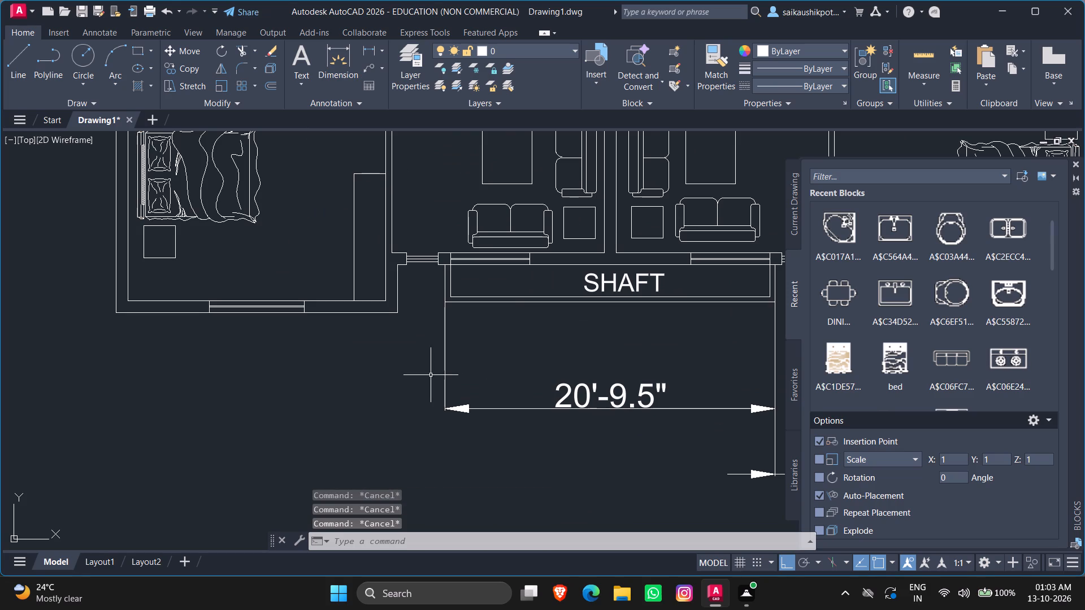
Add a horizontal linear dimension from the bottom shaft's lower-left corner to the left bedroom's wall, aligned with the right gap dimension.
left_click(371, 53)
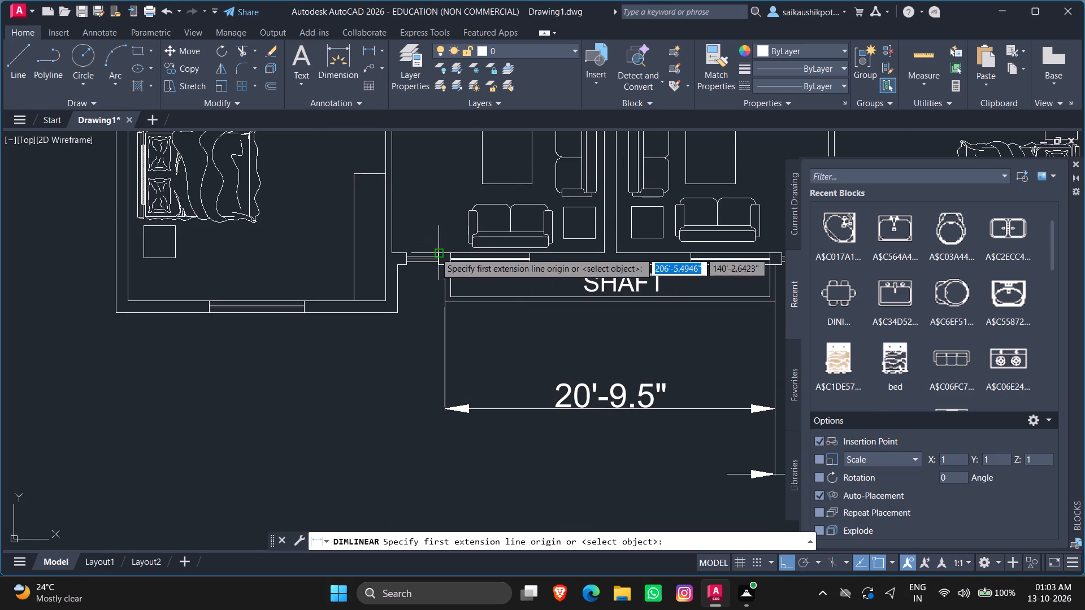
scroll(440, 306, "up", 4)
left_click(457, 280)
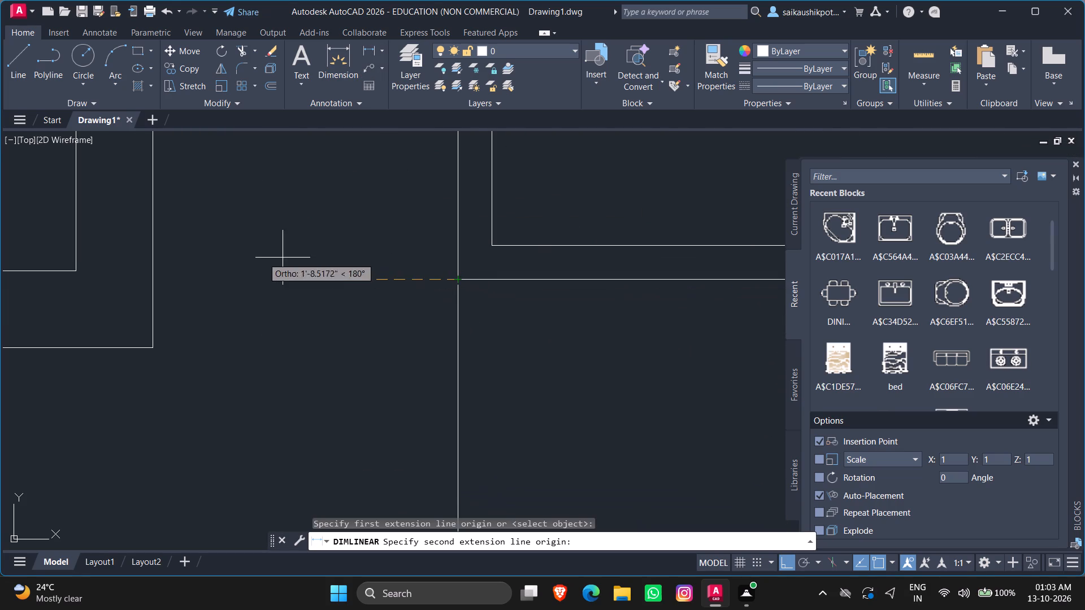
left_click(151, 273)
scroll(201, 310, "down", 6)
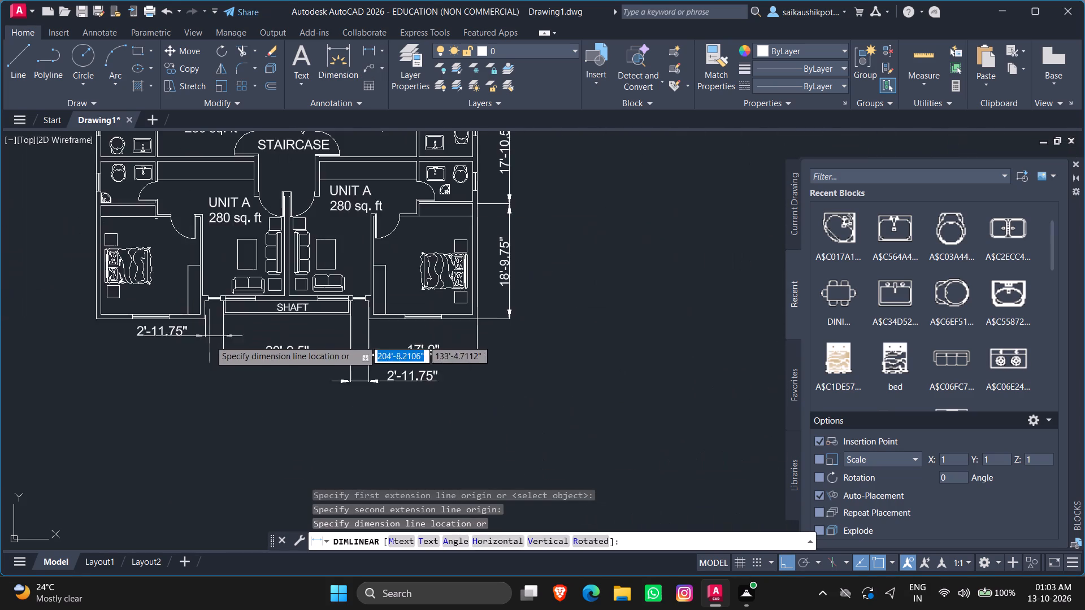
scroll(209, 386, "up", 3)
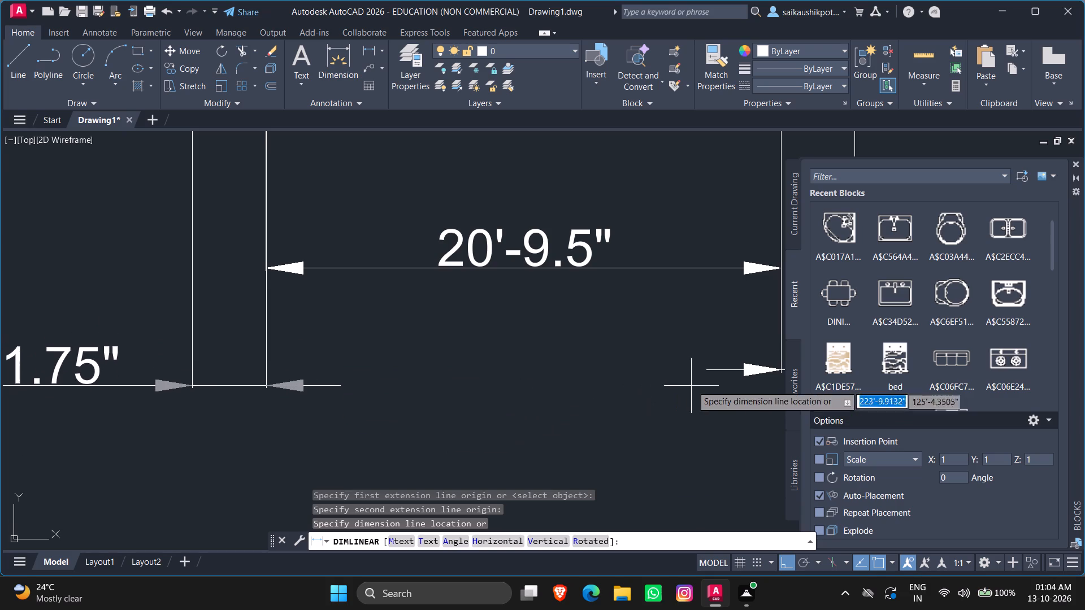
left_click(517, 370)
Add a horizontal linear dimension across the lower-left bedroom's exterior bottom wall, from outer corner to outer corner, aligned with the shaft-width dimension.
scroll(527, 373, "down", 2)
scroll(333, 370, "up", 1)
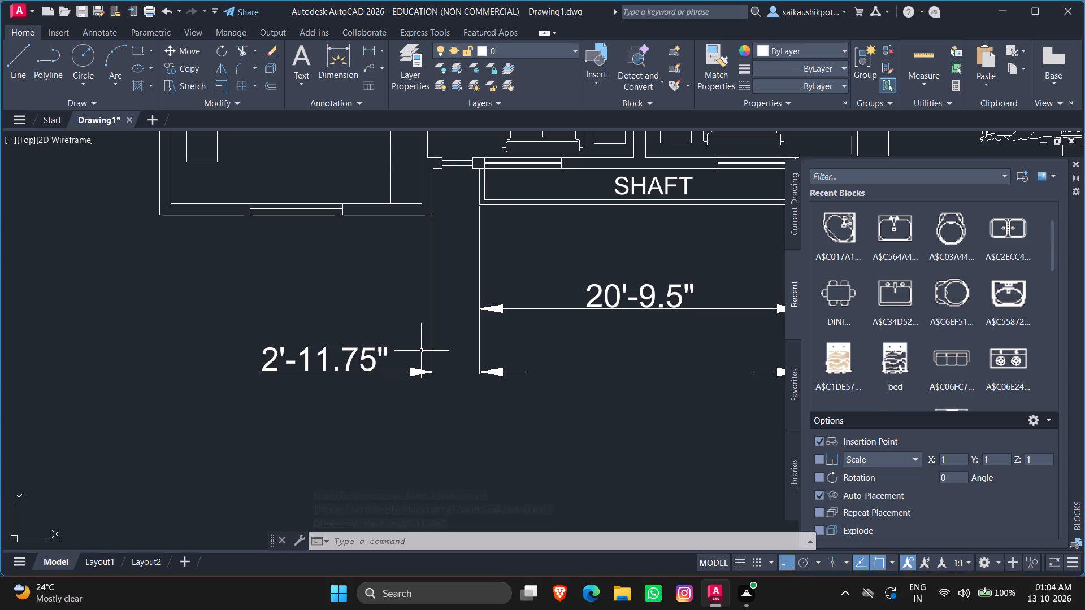
key("Escape")
key("Escape")
scroll(451, 415, "down", 2)
scroll(422, 328, "up", 2)
key("Escape")
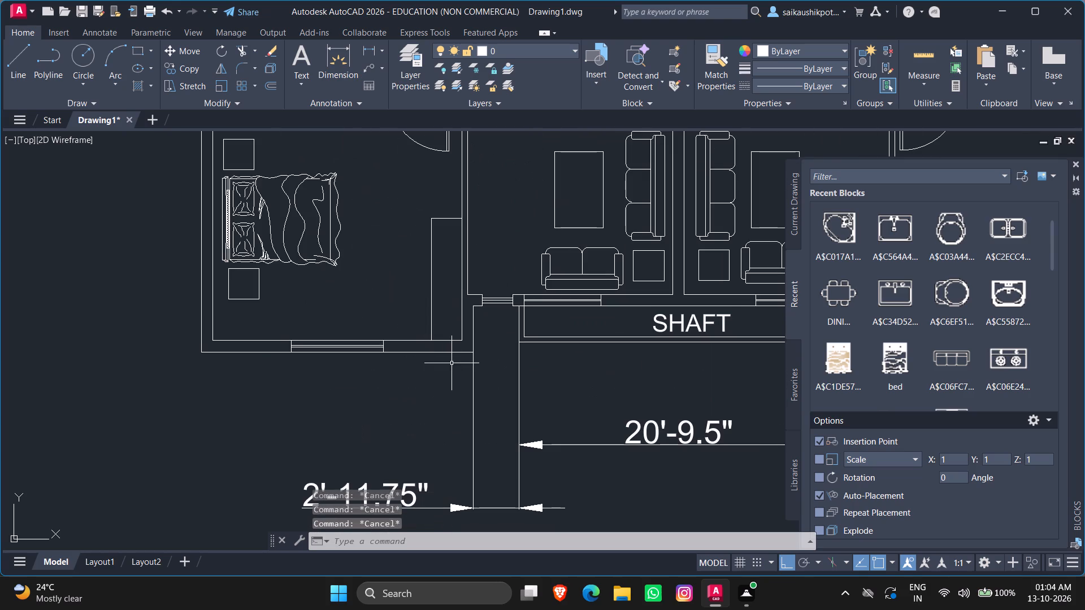
key("Escape")
left_click(367, 44)
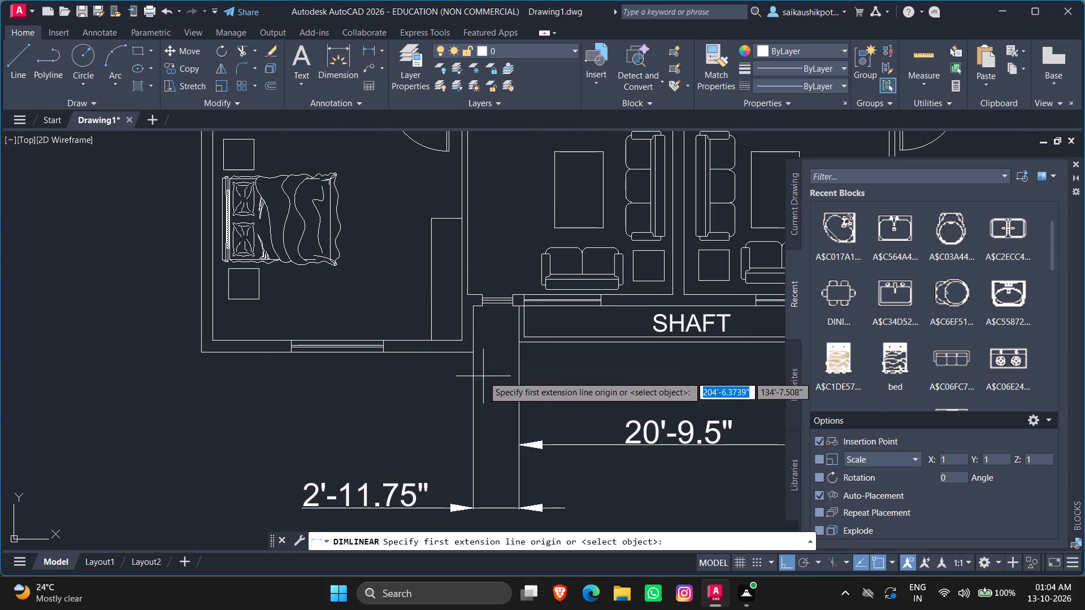
left_click(474, 355)
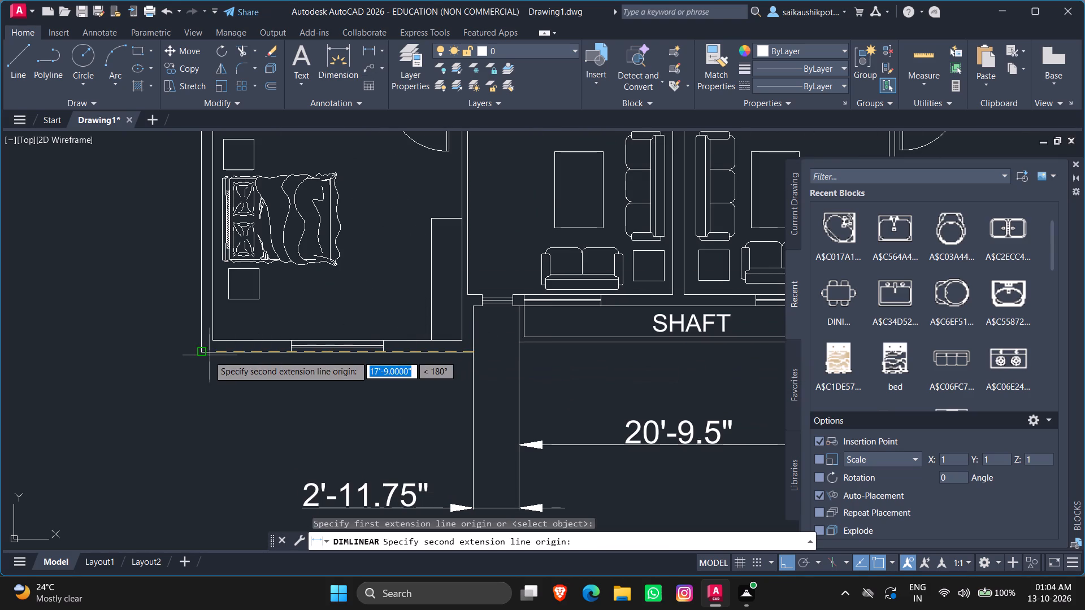
double_click(201, 351)
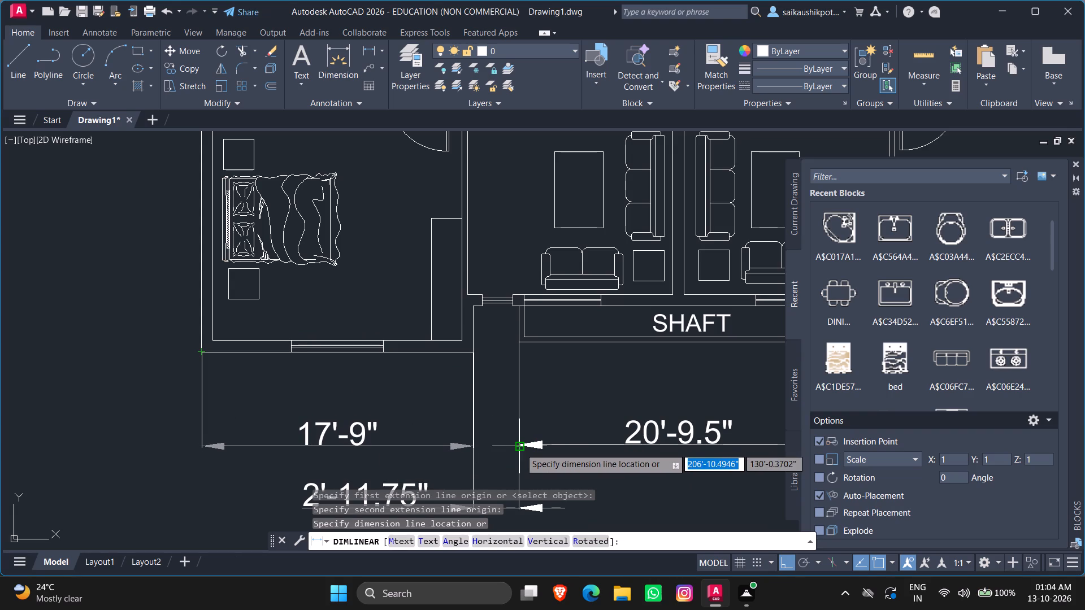
left_click(472, 445)
key("Escape")
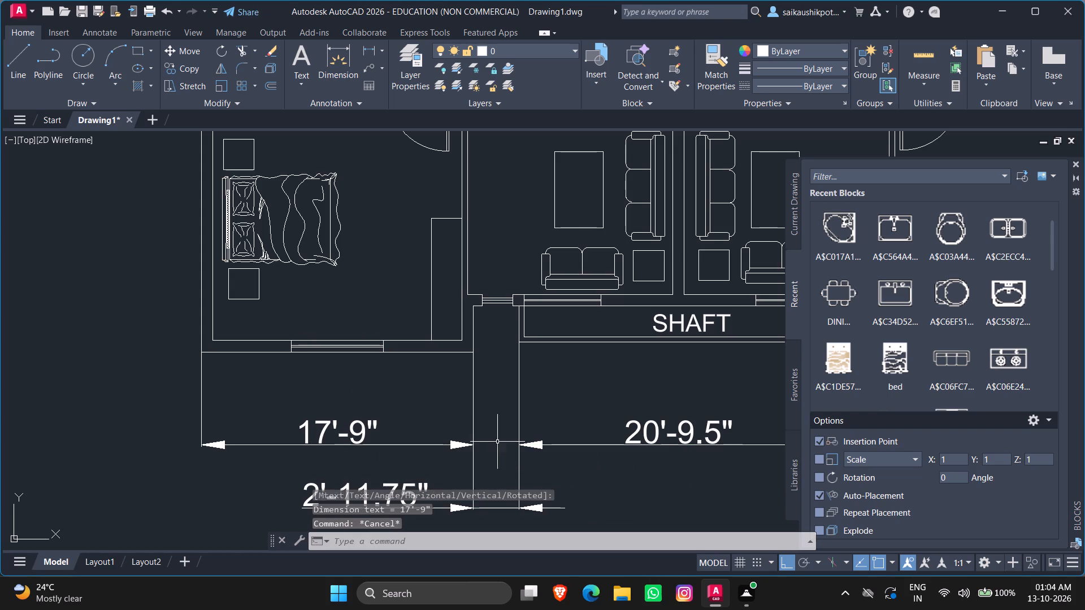
Add a vertical linear dimension left of the plan, from the lower-left outer corner to the lower bathroom window's bottom edge.
scroll(503, 441, "down", 3)
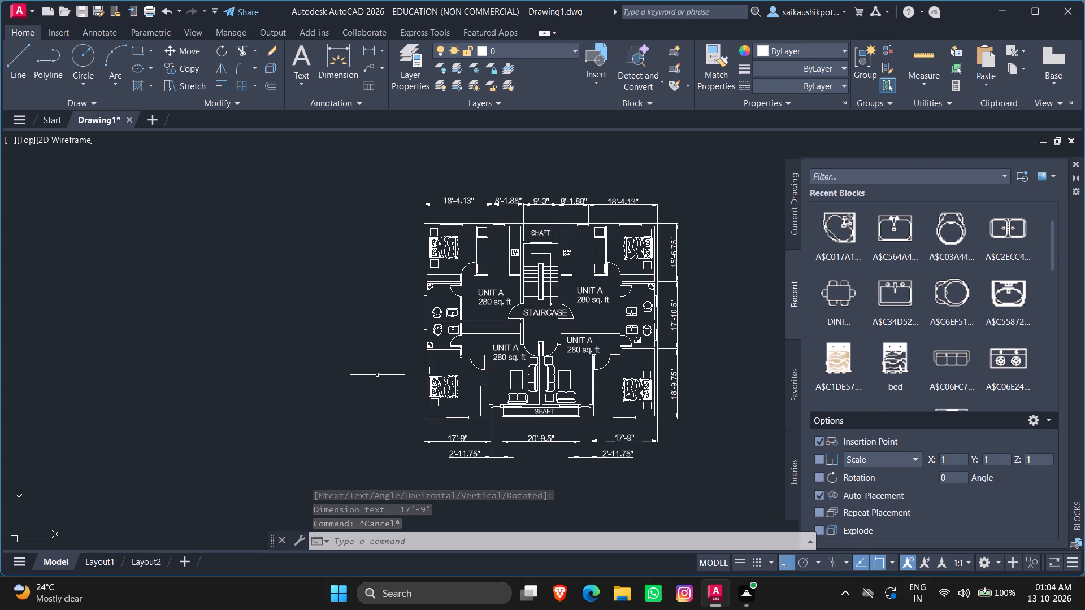
key("space")
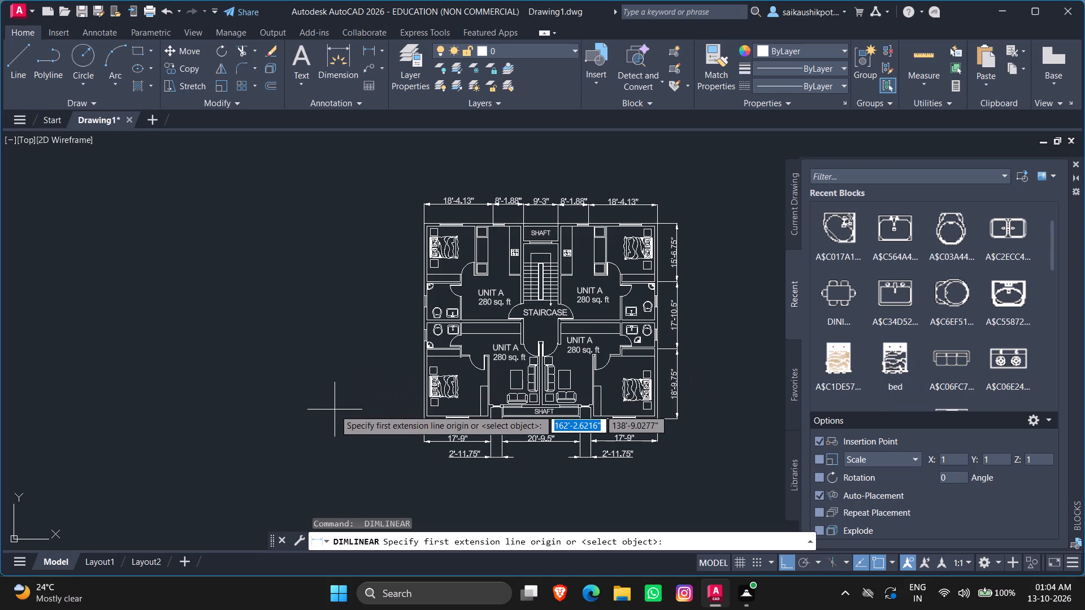
scroll(416, 432, "up", 2)
left_click(432, 404)
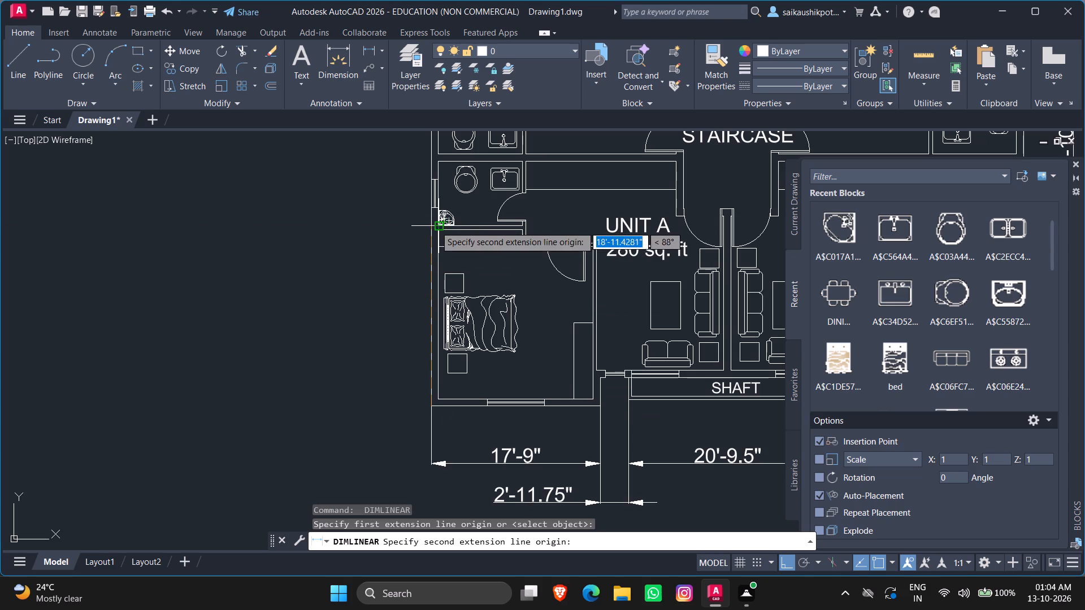
left_click(431, 211)
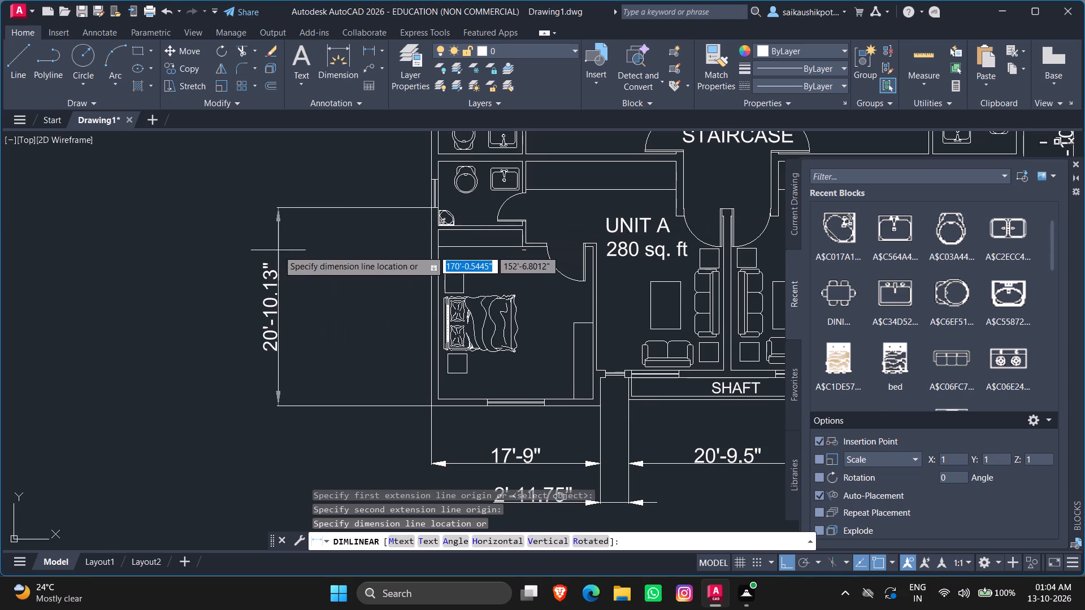
scroll(306, 268, "down", 1)
left_click(352, 278)
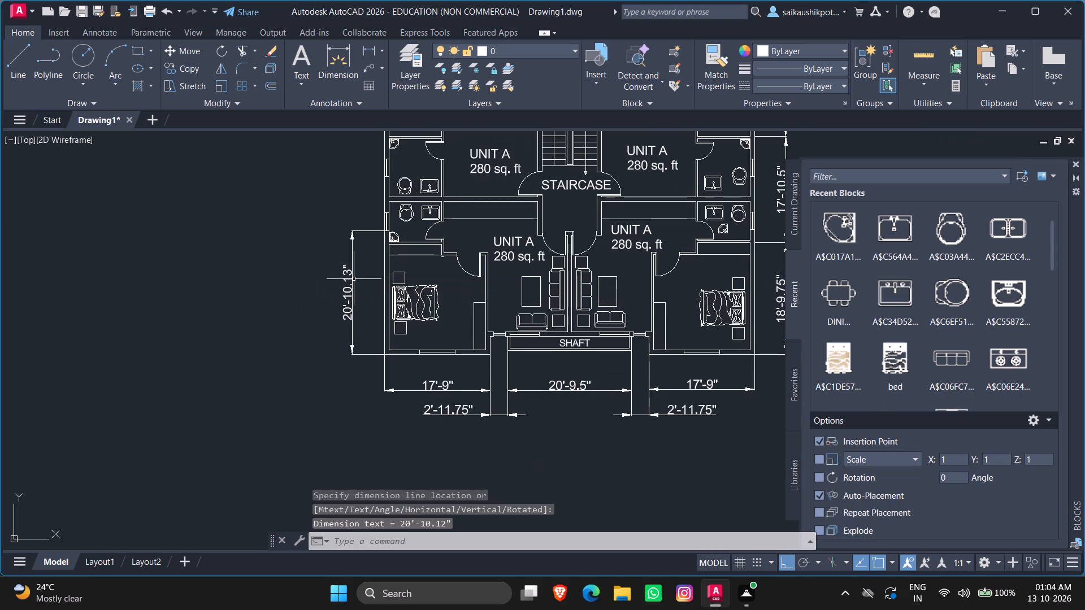
key("Escape")
Add a vertical linear dimension from the lower-left bathroom window's bottom edge to the upper-left bathroom window's top edge, aligned with the previous one.
key("space")
scroll(325, 364, "down", 3)
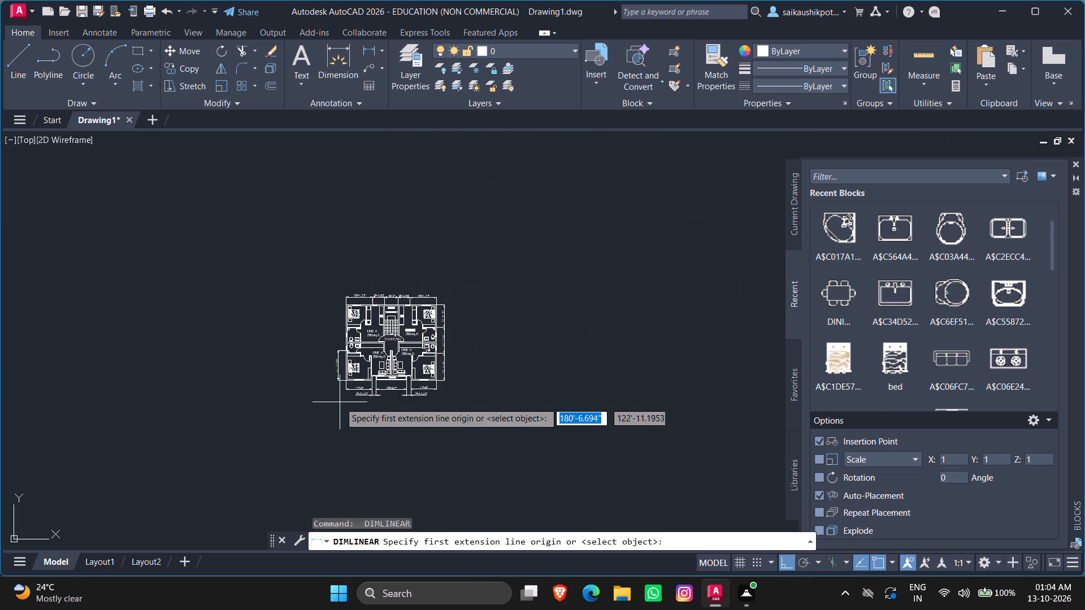
scroll(298, 316, "up", 3)
scroll(434, 445, "up", 2)
scroll(581, 398, "down", 1)
scroll(552, 463, "up", 2)
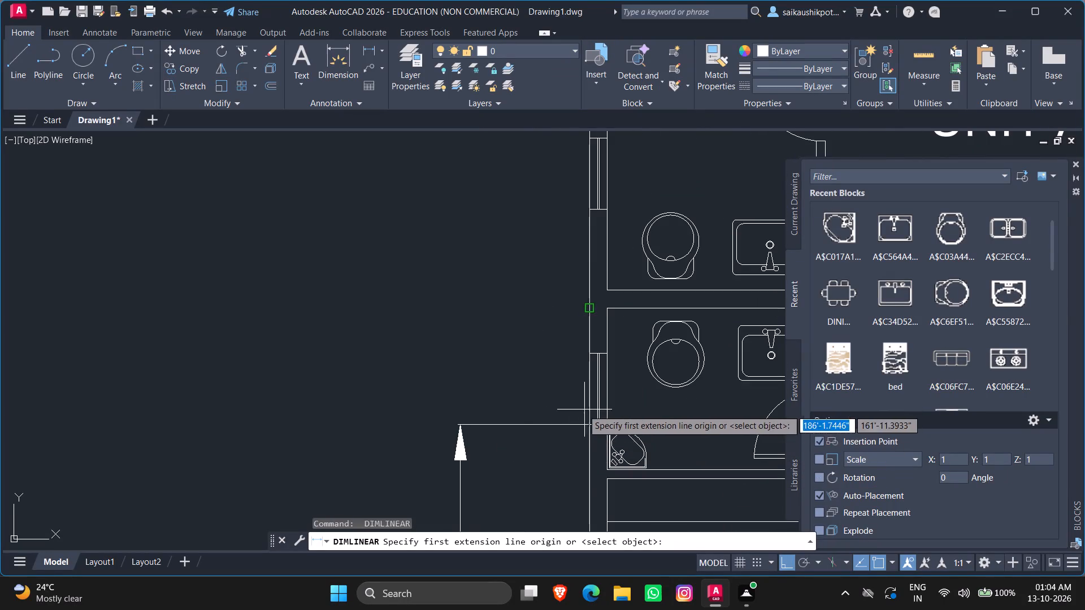
left_click(588, 422)
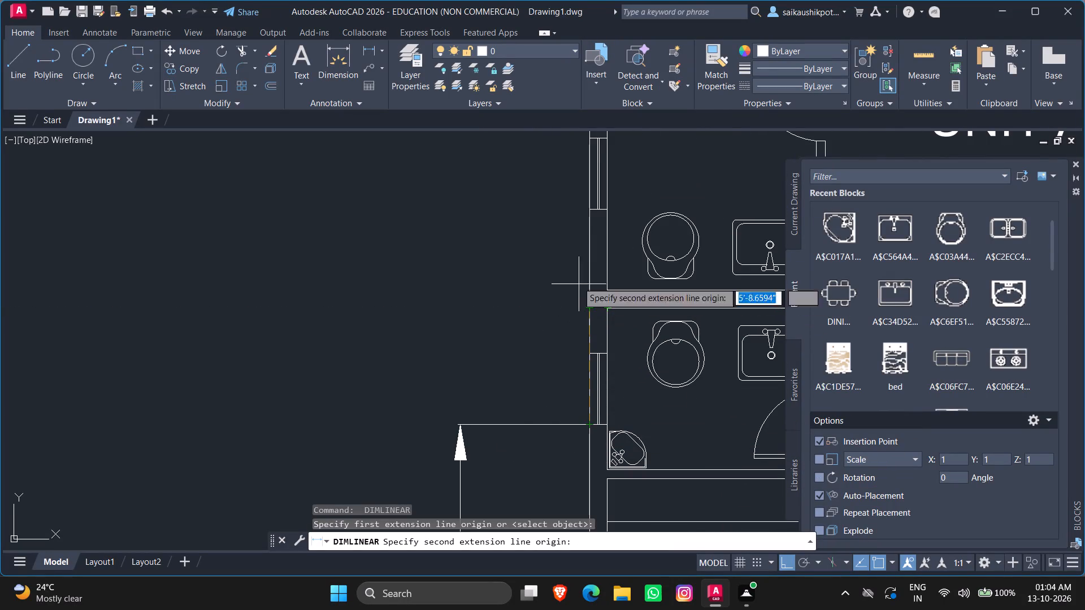
scroll(574, 287, "down", 2)
scroll(579, 236, "up", 1)
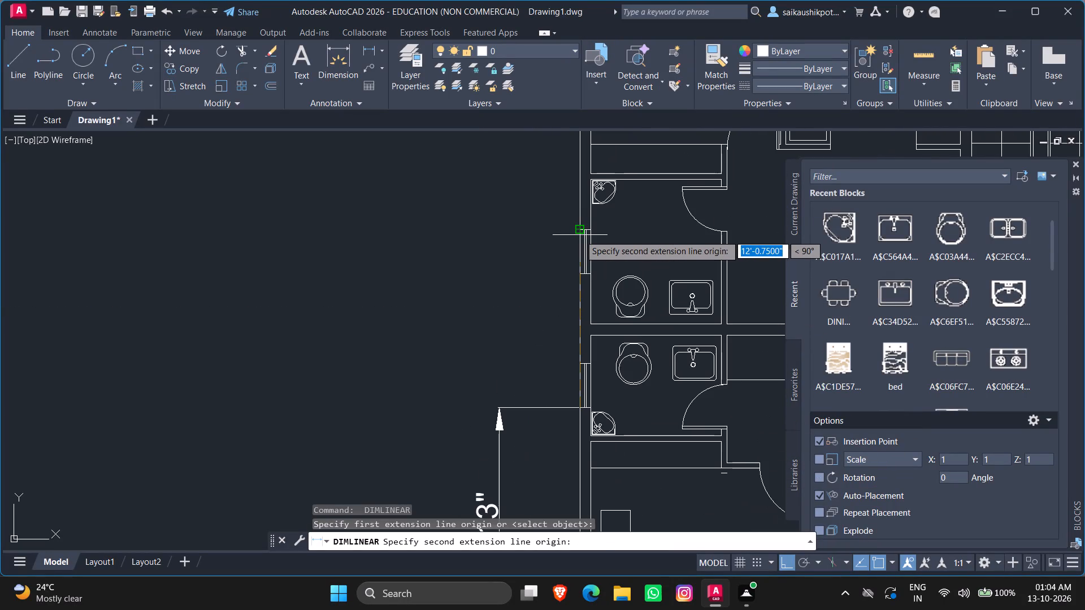
left_click(580, 235)
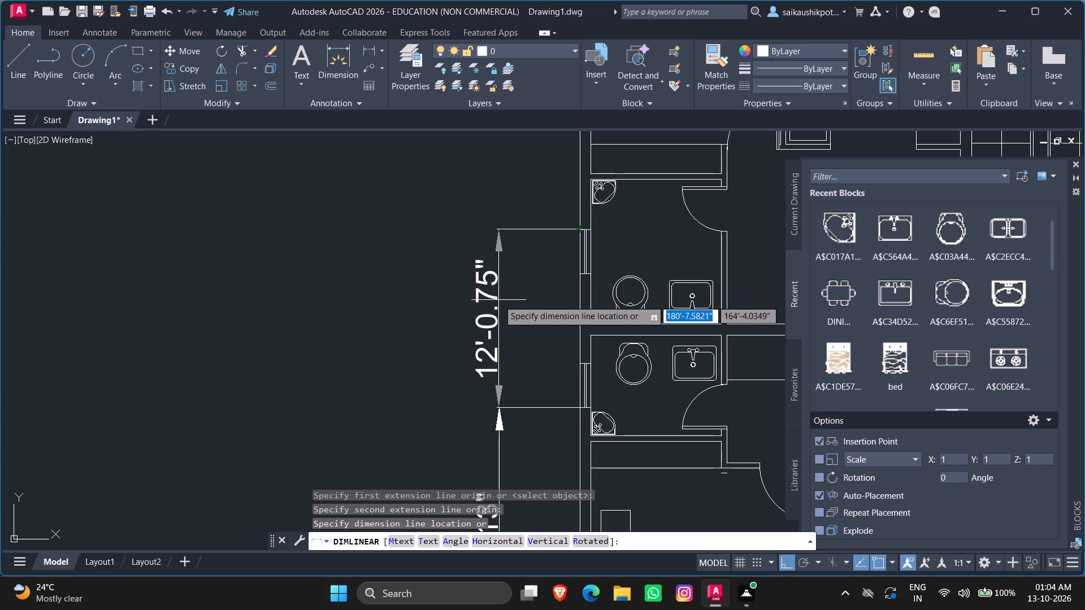
left_click(499, 300)
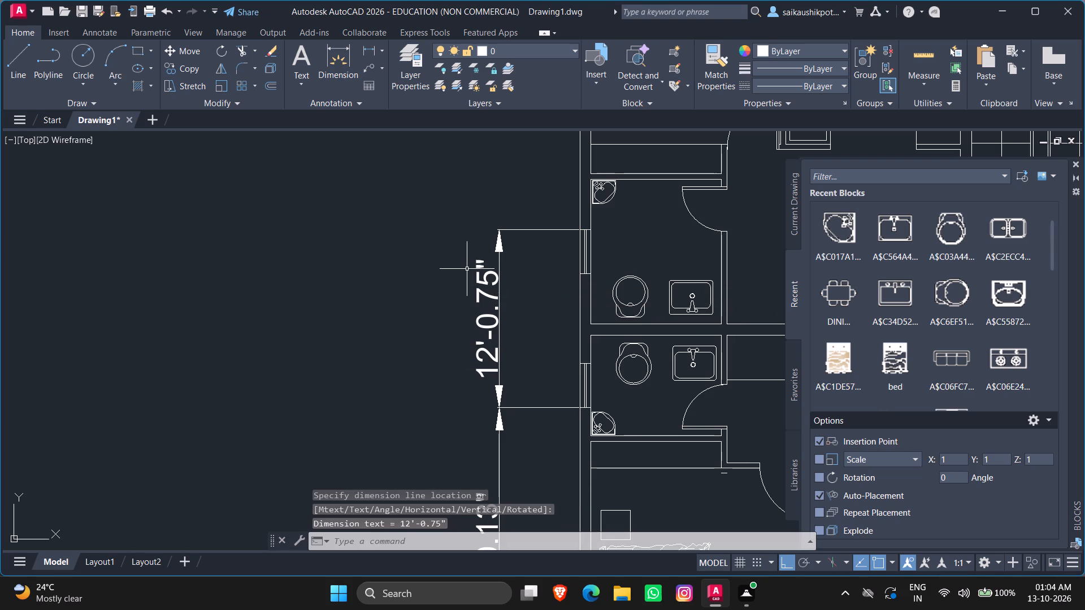
Add a vertical linear dimension from the upper-left bathroom window's top edge to the building's top-left outer corner, aligned with the dimensions below.
key("space")
scroll(392, 306, "down", 1)
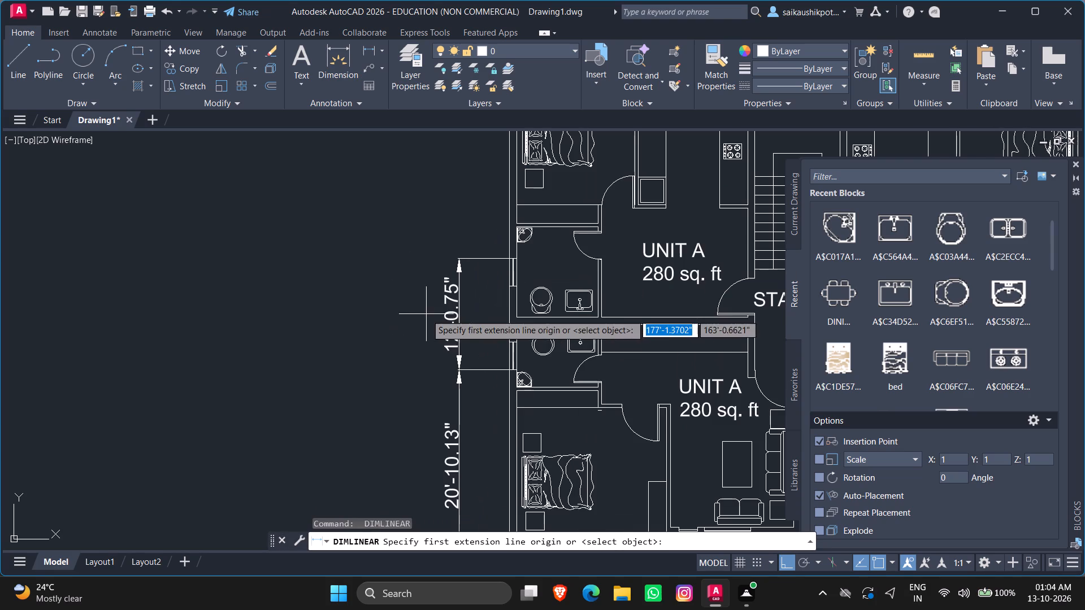
scroll(429, 353, "down", 1)
scroll(433, 239, "up", 2)
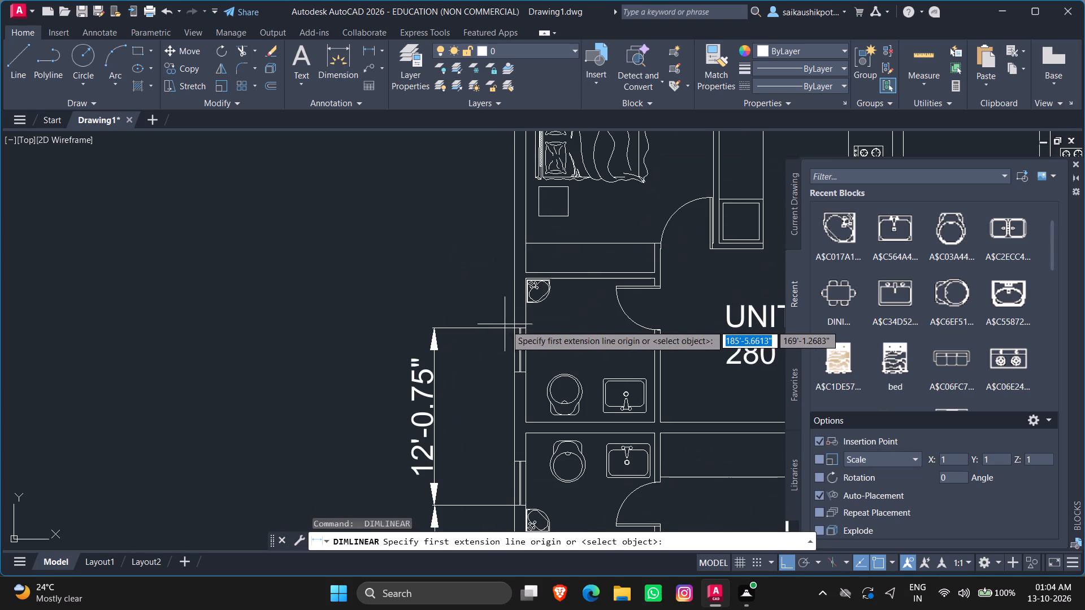
left_click(511, 328)
scroll(433, 352, "down", 2)
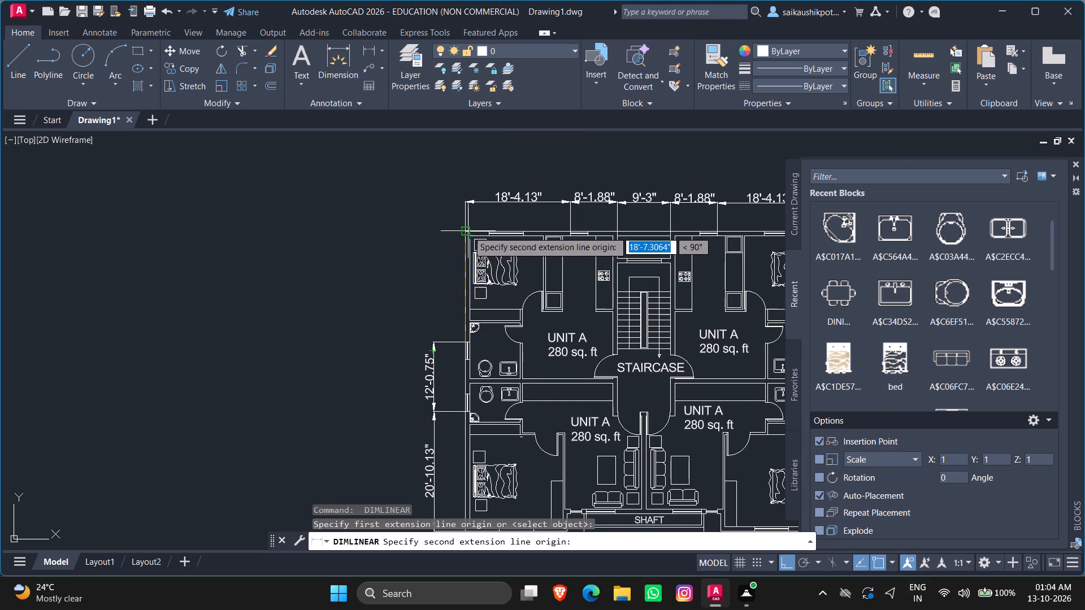
left_click(463, 230)
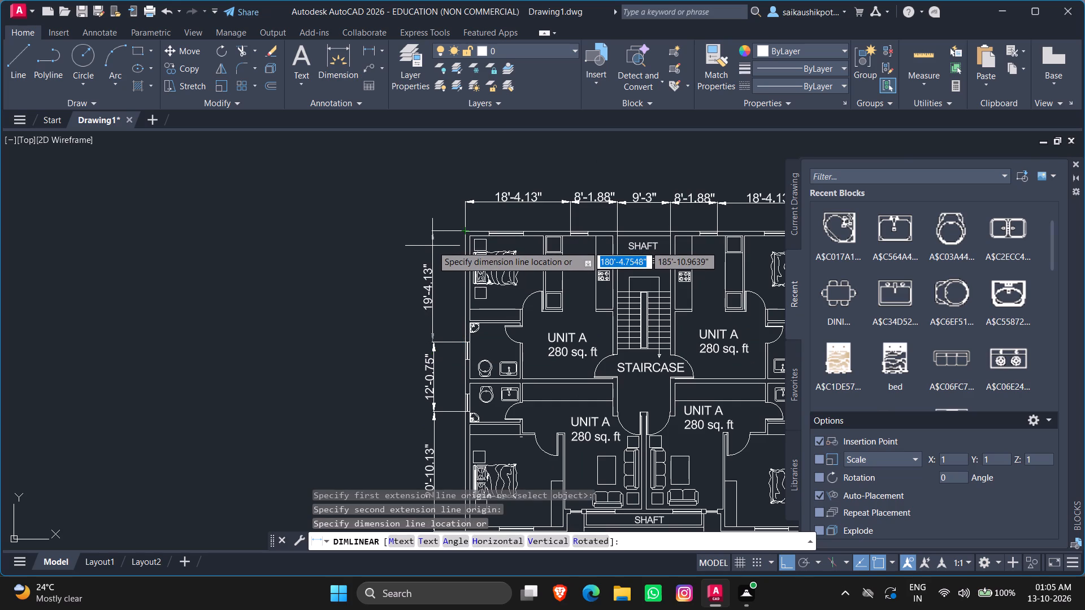
left_click(433, 247)
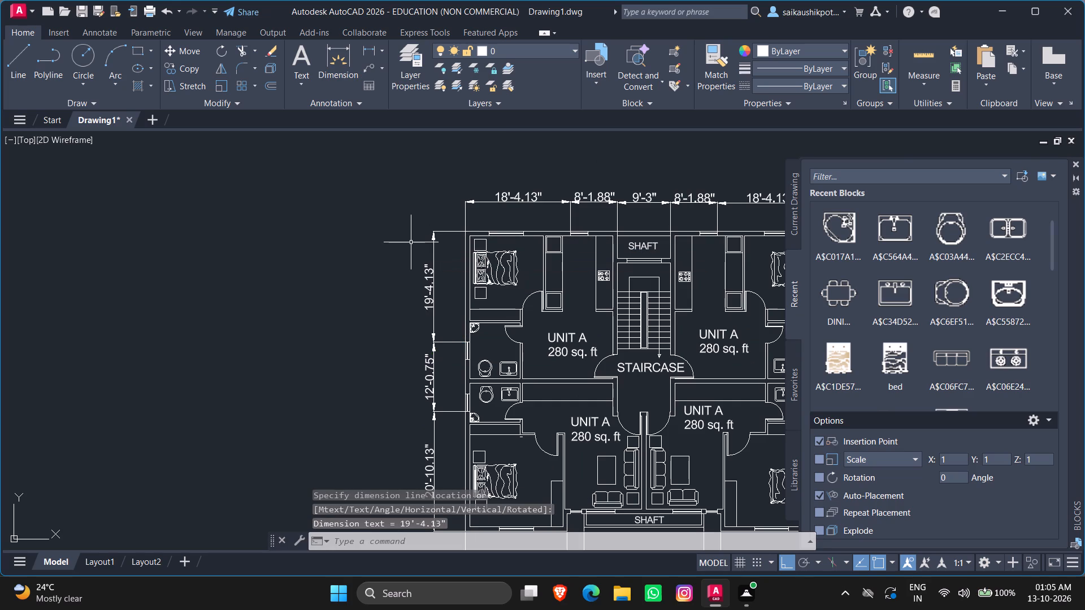
Add an overall vertical linear dimension from the top-left to the bottom-left outer corner, placed outside the left dimension chain.
key("space")
left_click(464, 232)
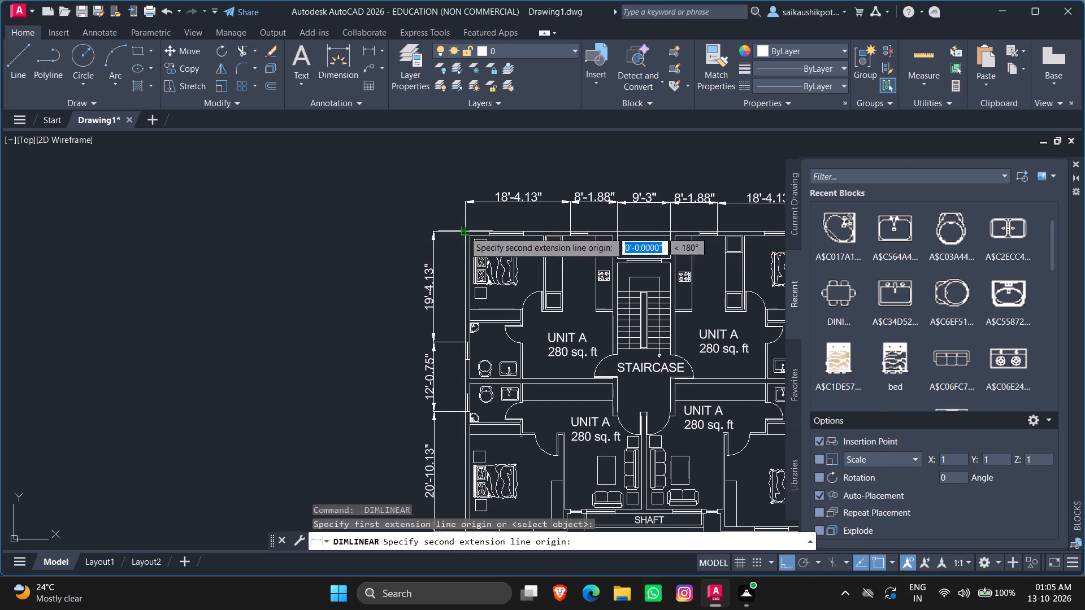
scroll(411, 195, "down", 3)
scroll(415, 310, "up", 4)
scroll(431, 250, "down", 3)
scroll(431, 225, "up", 5)
scroll(431, 223, "down", 1)
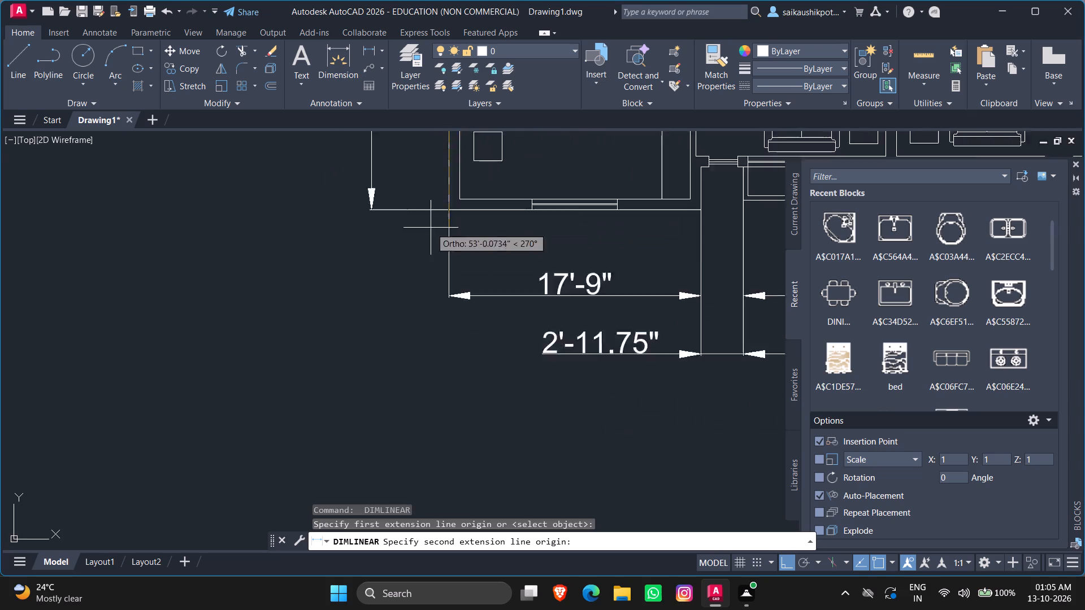
scroll(427, 241, "down", 2)
scroll(439, 232, "up", 4)
left_click(401, 254)
scroll(370, 285, "down", 1)
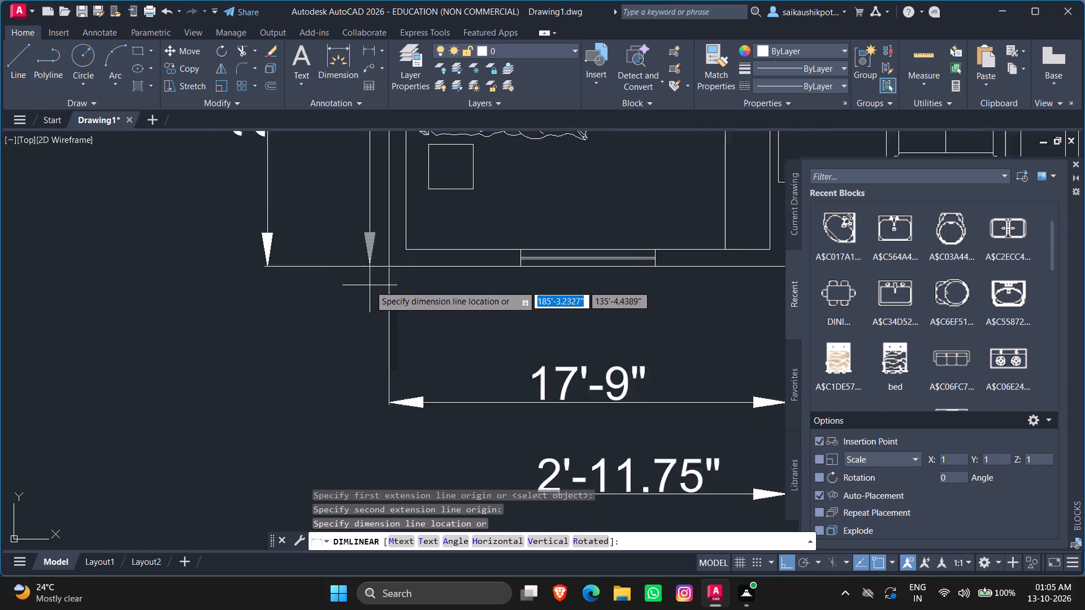
scroll(370, 285, "down", 8)
scroll(327, 280, "up", 5)
scroll(327, 280, "down", 5)
scroll(324, 299, "up", 3)
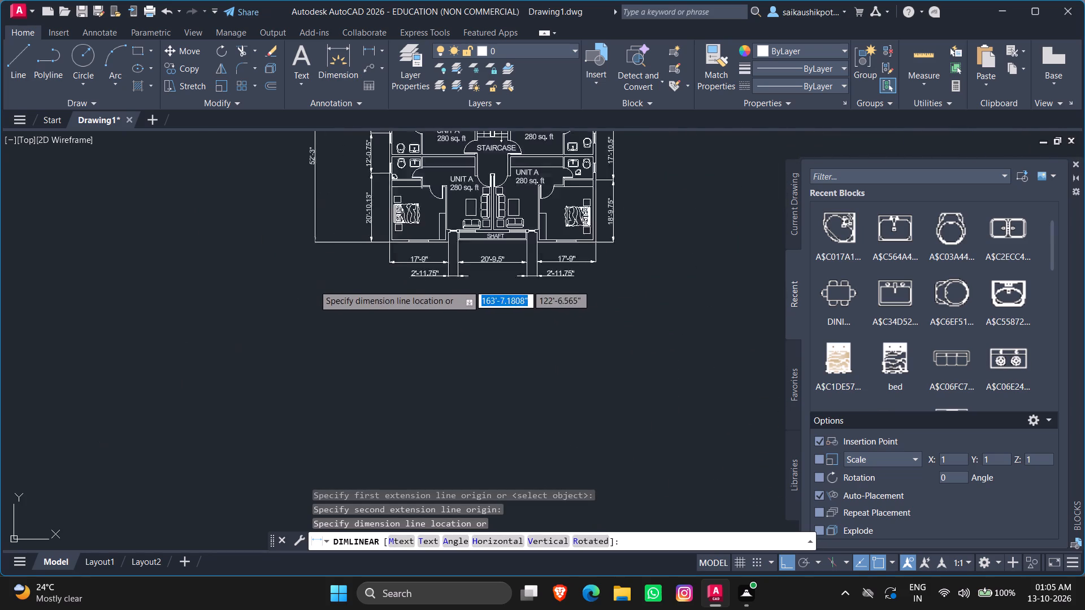
scroll(313, 284, "up", 3)
scroll(313, 290, "down", 6)
scroll(310, 306, "up", 2)
scroll(363, 335, "up", 3)
scroll(373, 360, "down", 2)
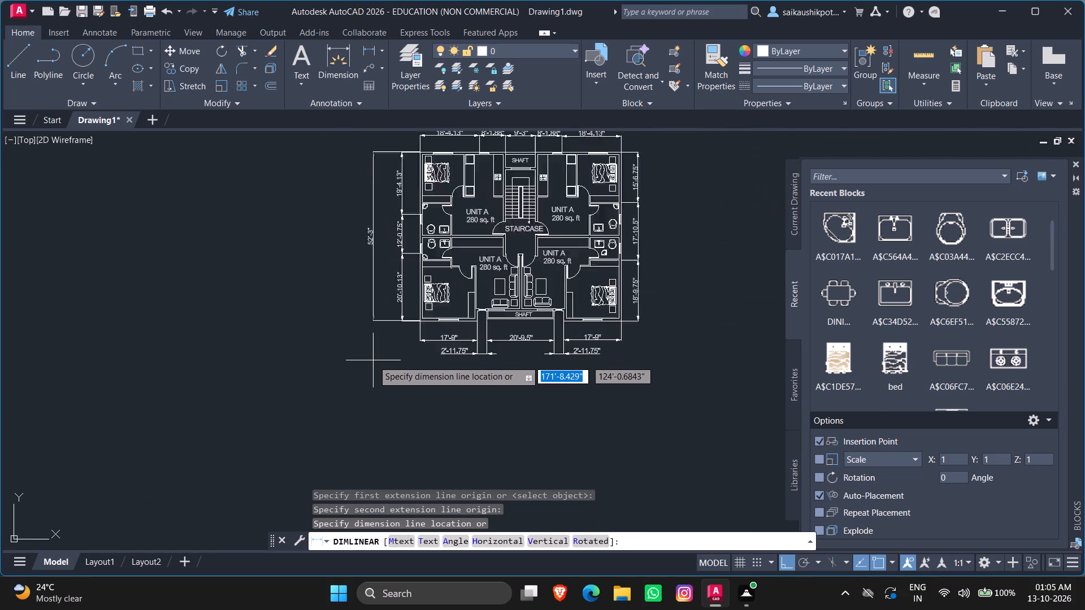
scroll(373, 360, "down", 2)
scroll(368, 328, "up", 5)
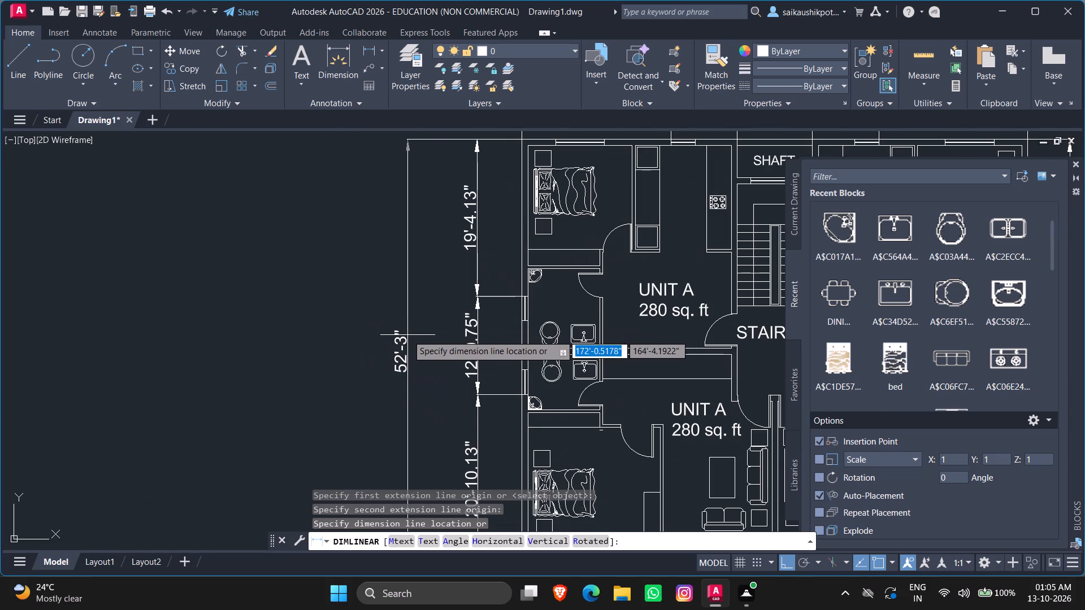
left_click(408, 335)
Add an overall horizontal linear dimension between the building's bottom outer corners, placed below the existing bottom dimensions.
scroll(358, 304, "down", 4)
key("space")
scroll(413, 355, "up", 2)
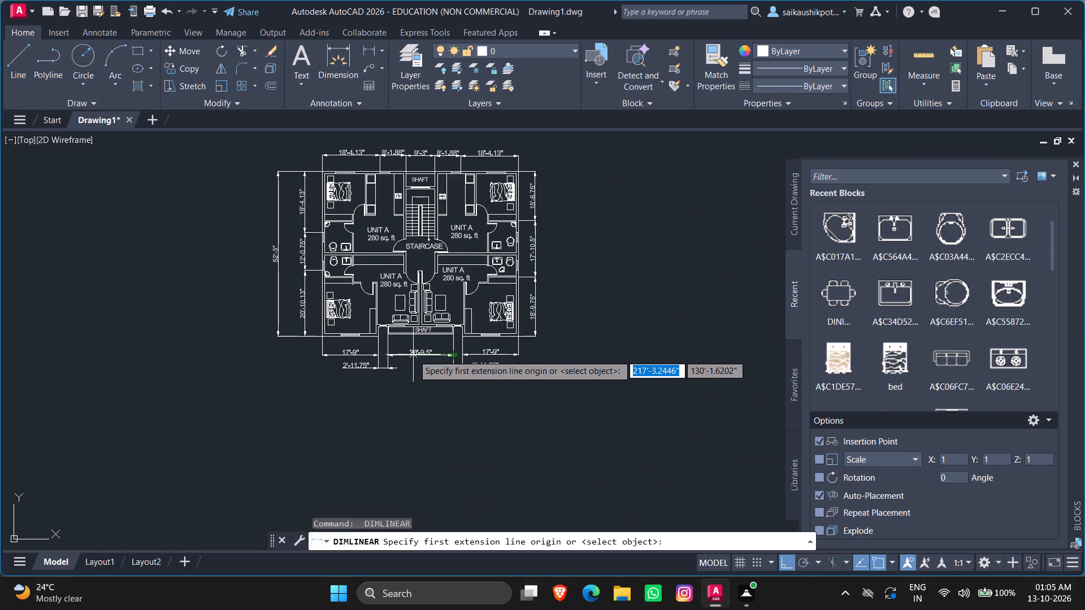
scroll(345, 391, "up", 2)
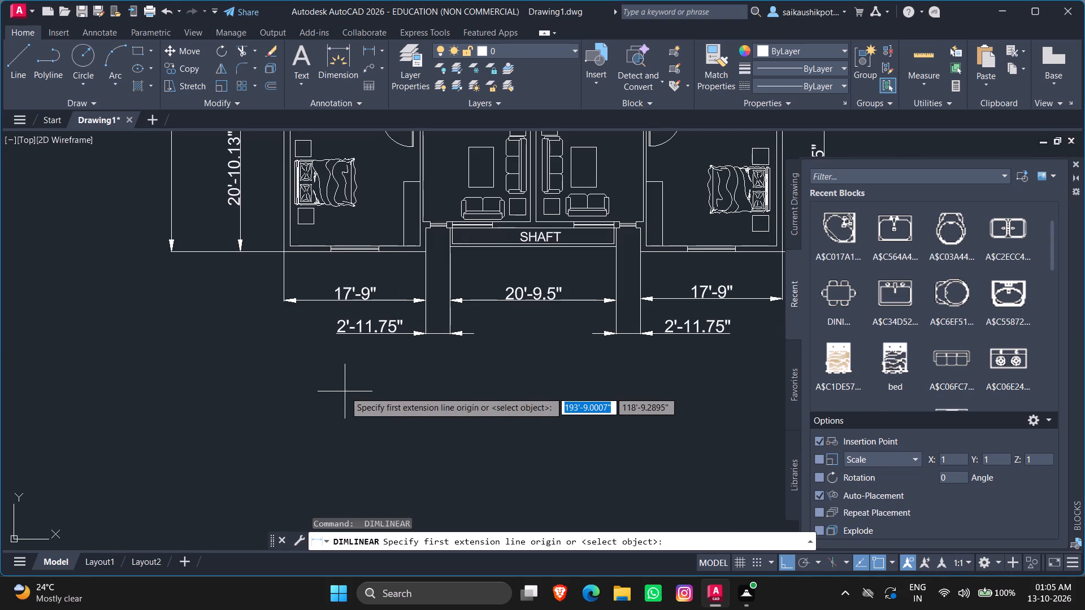
left_click(287, 253)
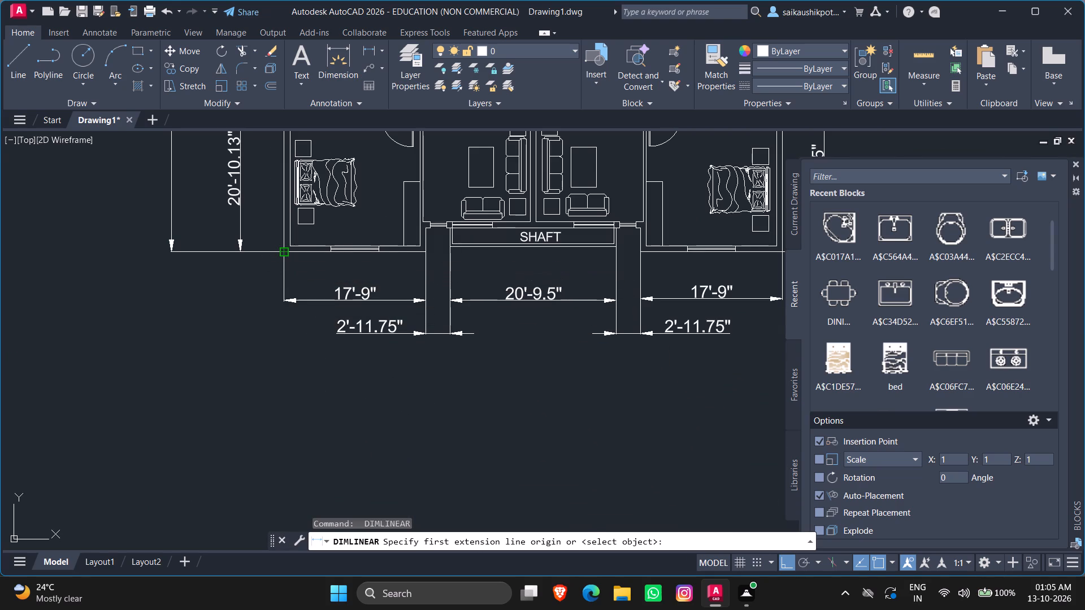
scroll(121, 356, "down", 2)
scroll(342, 311, "up", 3)
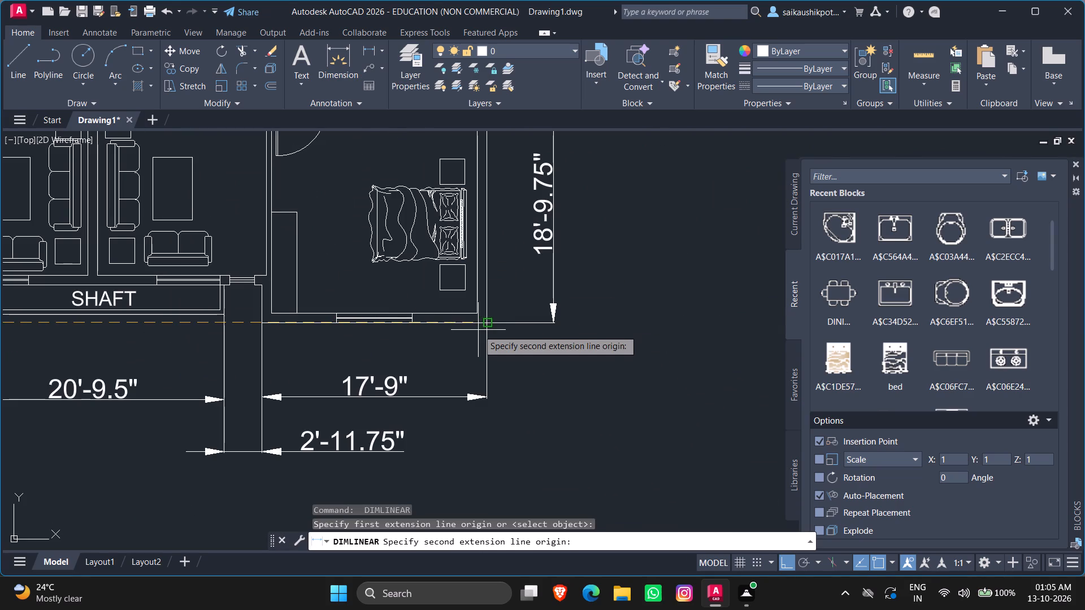
left_click(484, 323)
scroll(524, 351, "down", 3)
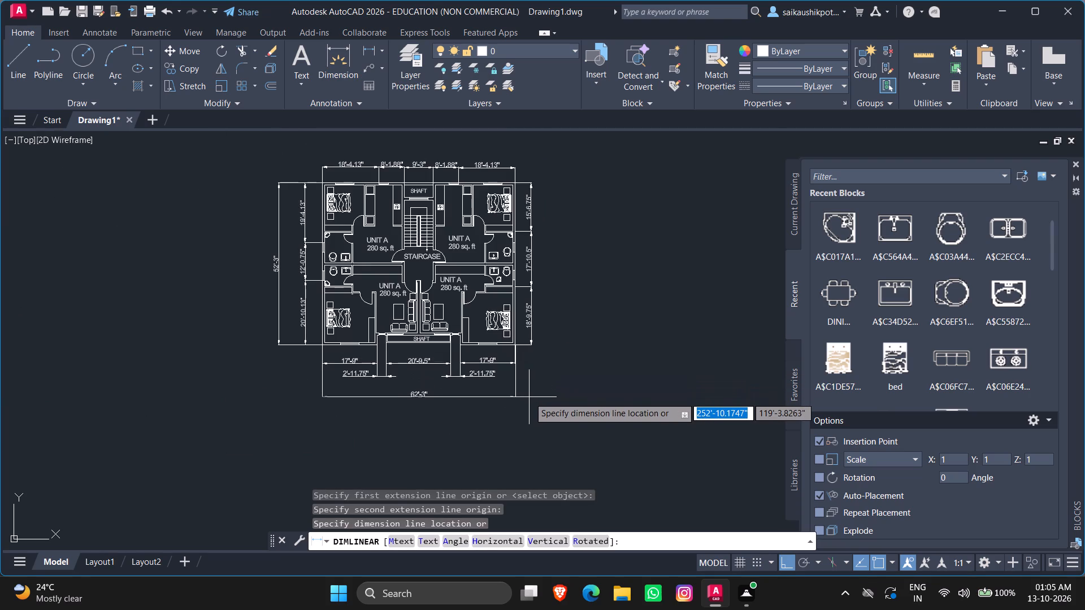
left_click(529, 397)
Add an overall horizontal linear dimension between the building's top outer corners, placed above the existing top dimension chain.
key("space")
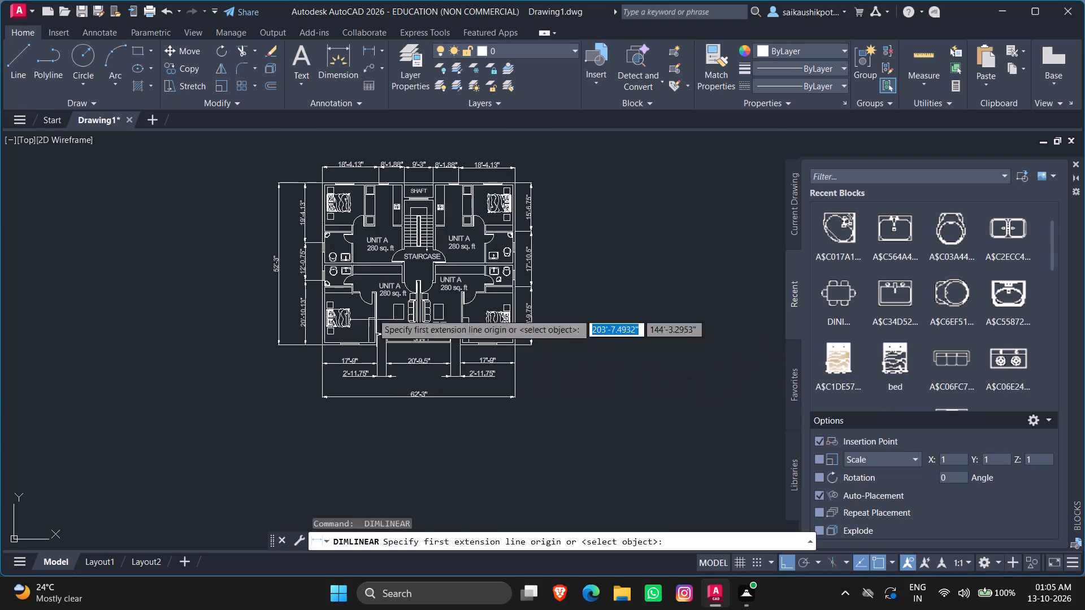
scroll(315, 191, "up", 2)
left_click(331, 168)
scroll(246, 213, "down", 4)
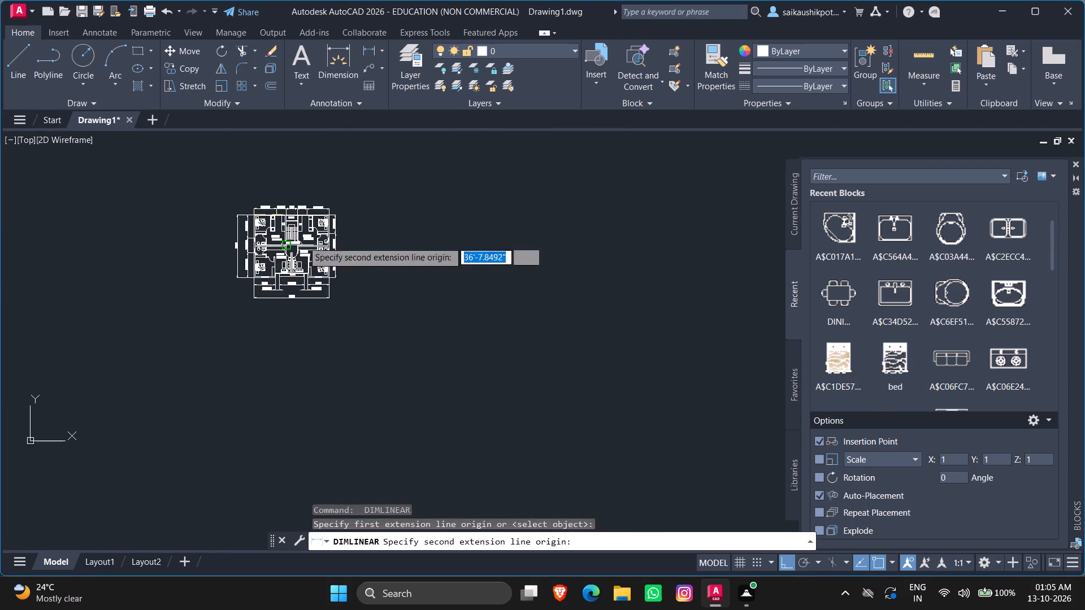
scroll(341, 212, "up", 3)
scroll(290, 223, "up", 3)
left_click(270, 224)
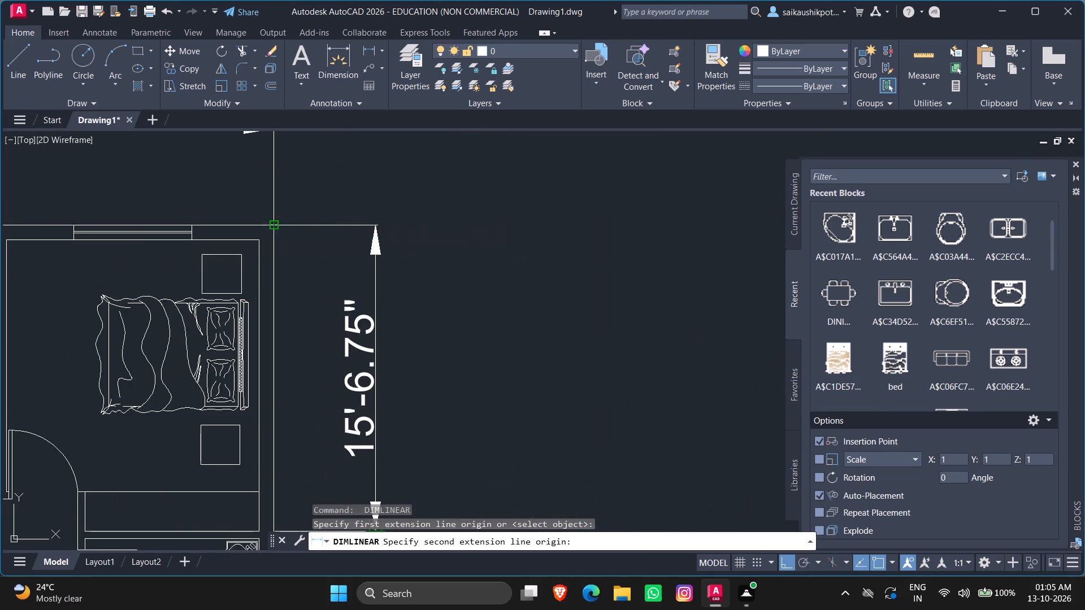
scroll(333, 242, "down", 3)
left_click(326, 181)
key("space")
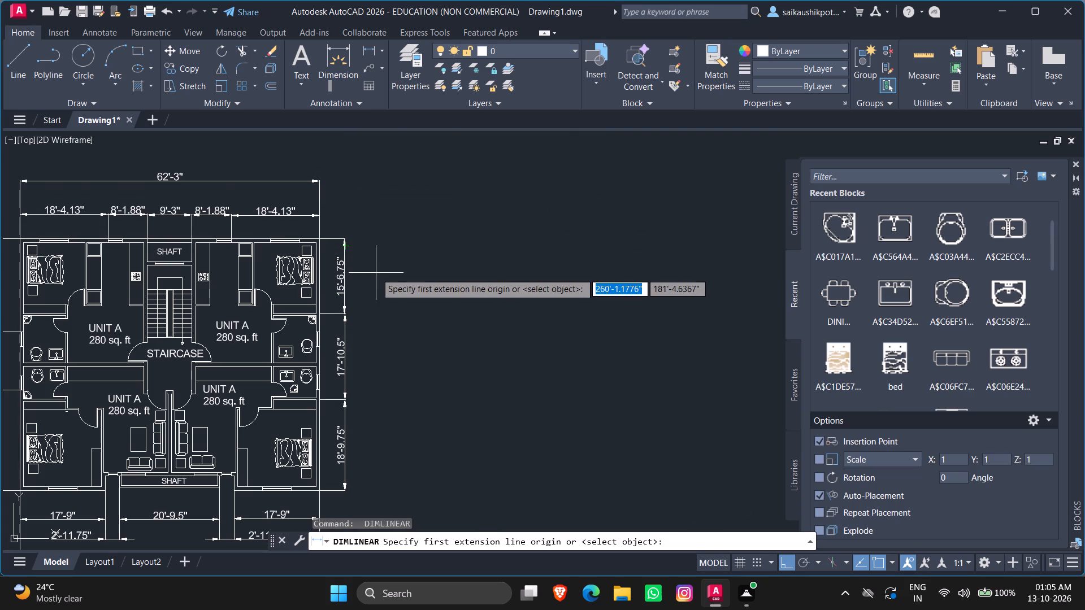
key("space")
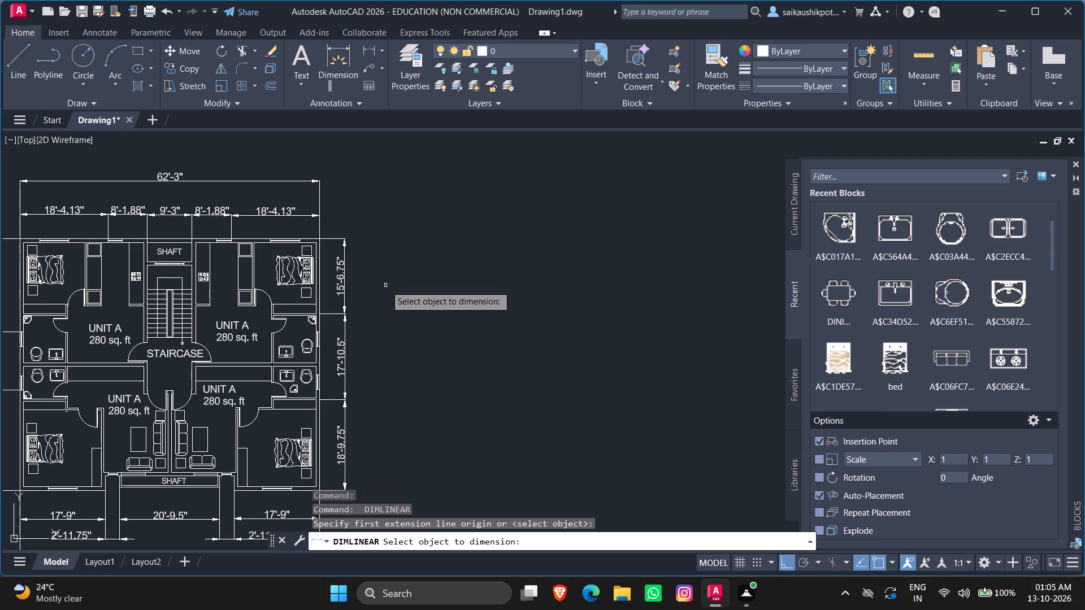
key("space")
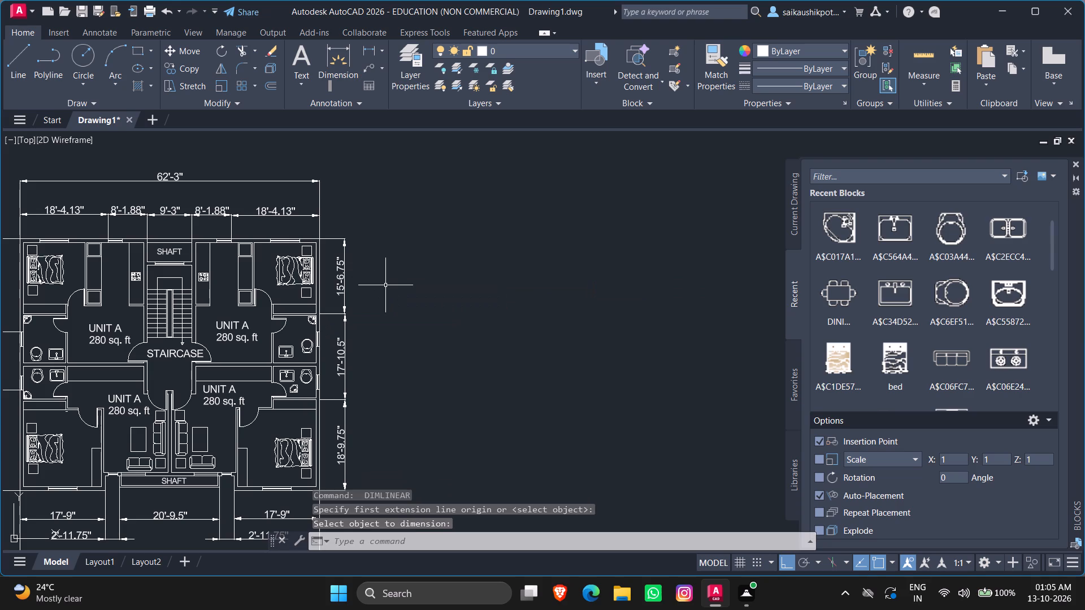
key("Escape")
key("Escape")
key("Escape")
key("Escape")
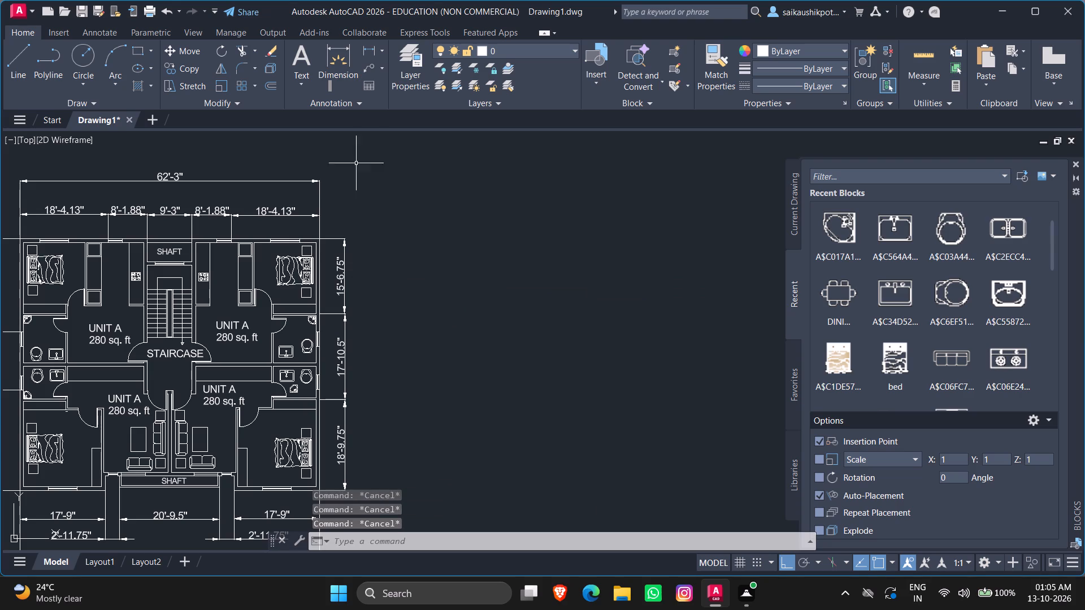
Add an overall vertical linear dimension from the building's top-right to bottom-right outer corner, placed outside the right dimension chain.
left_click(367, 45)
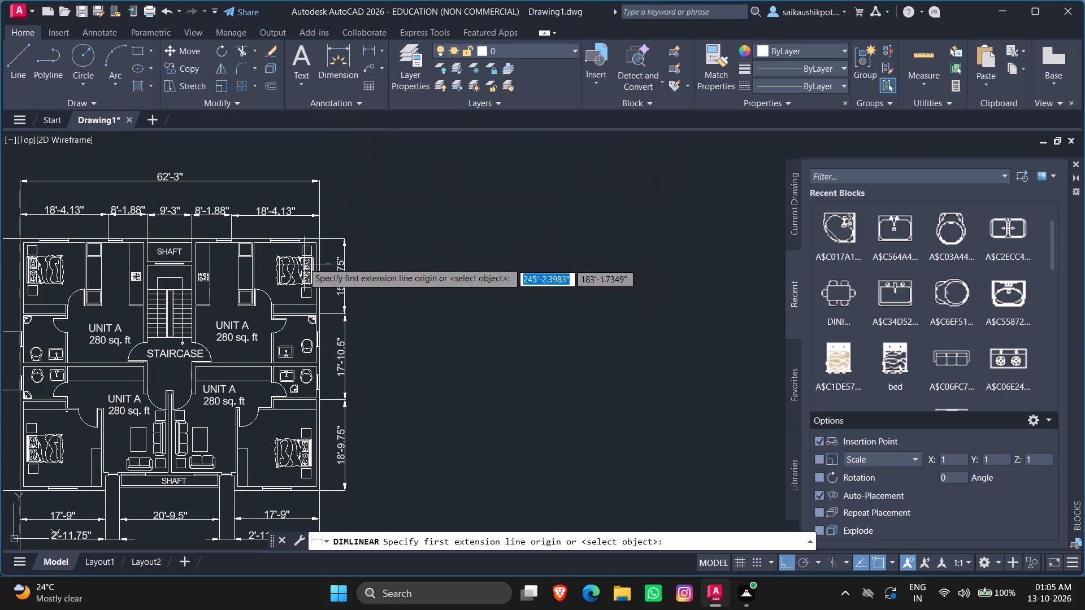
left_click(323, 238)
scroll(407, 212, "down", 1)
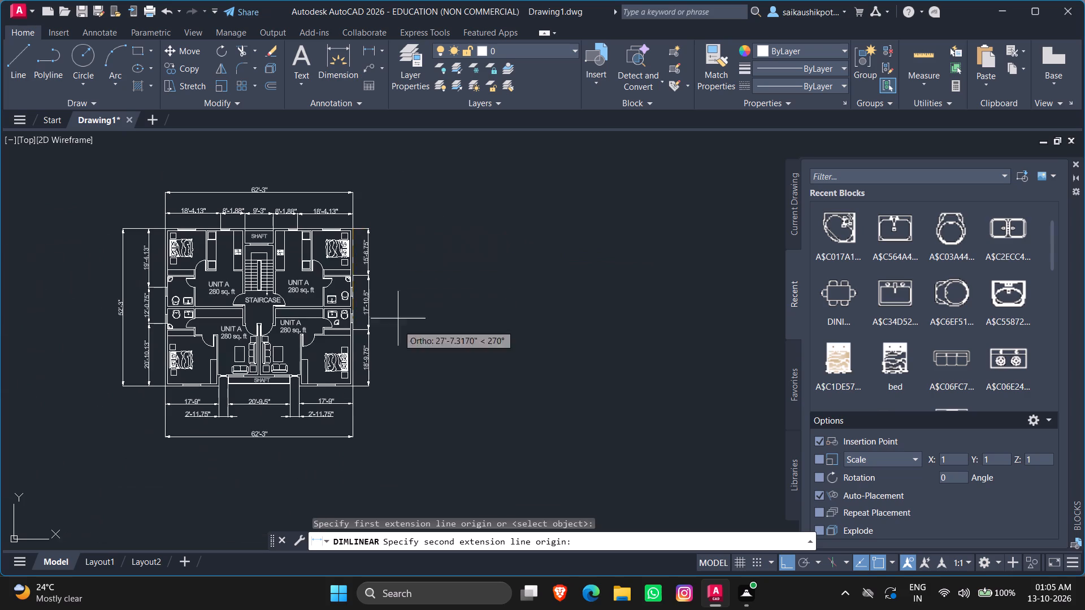
scroll(361, 422, "up", 2)
left_click(337, 330)
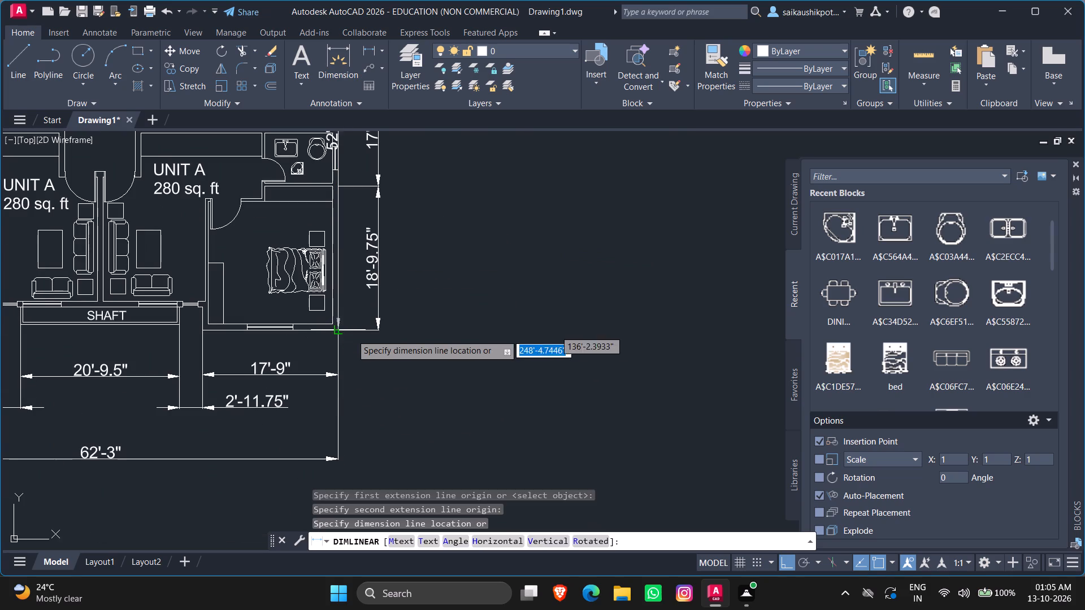
scroll(419, 351, "down", 2)
left_click(420, 333)
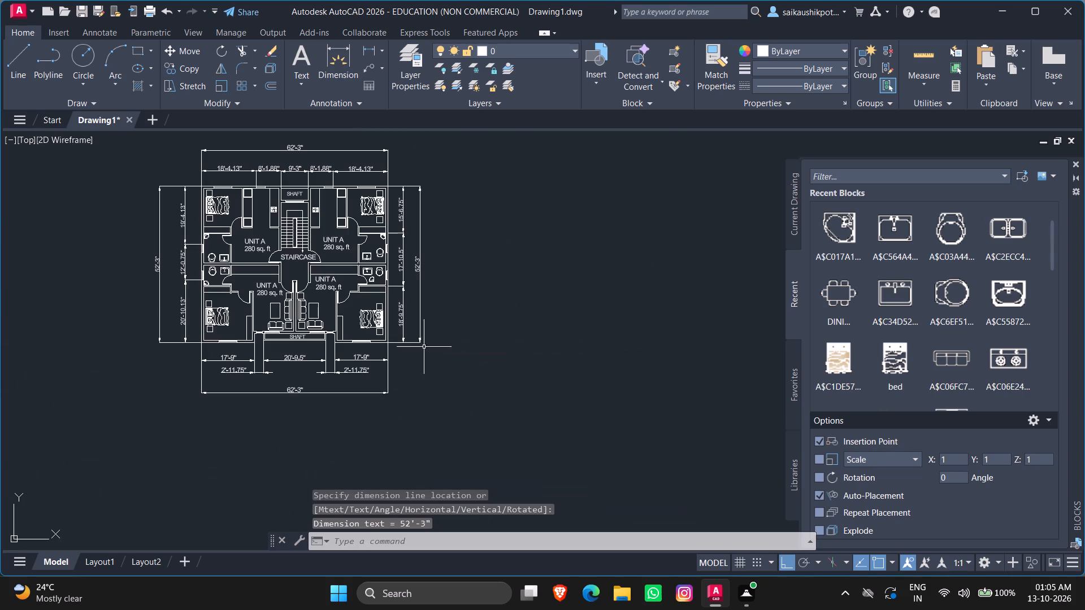
key("Escape")
key("Escape")
key("Escape")
key("Escape")
key("Escape")
key("Escape")
key("Escape")
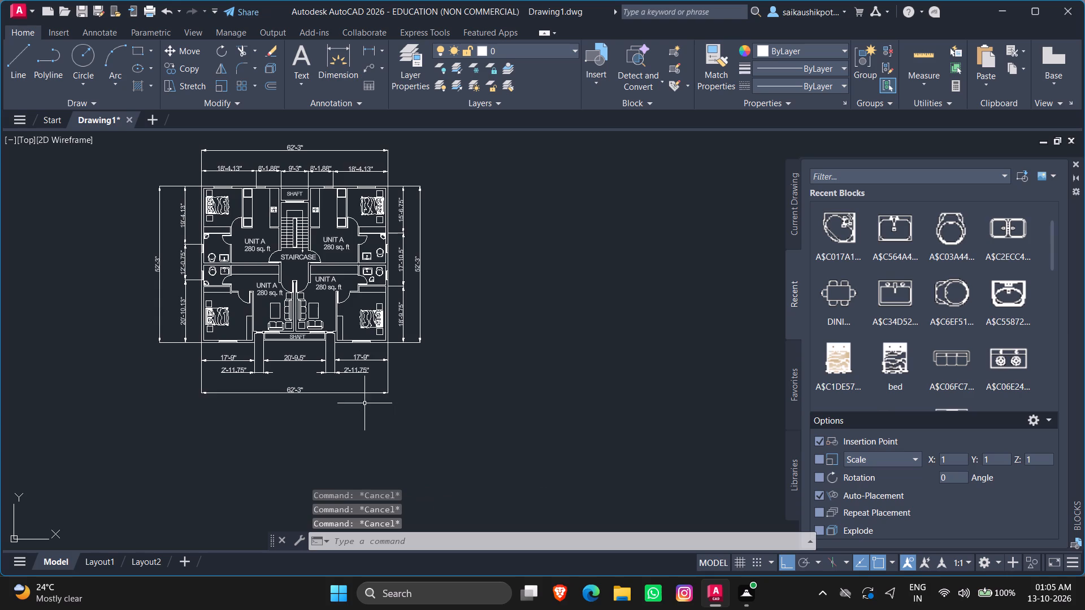
Override the text of the overall horizontal dimension above the building with 75'-0".
scroll(370, 406, "down", 1)
scroll(311, 269, "up", 2)
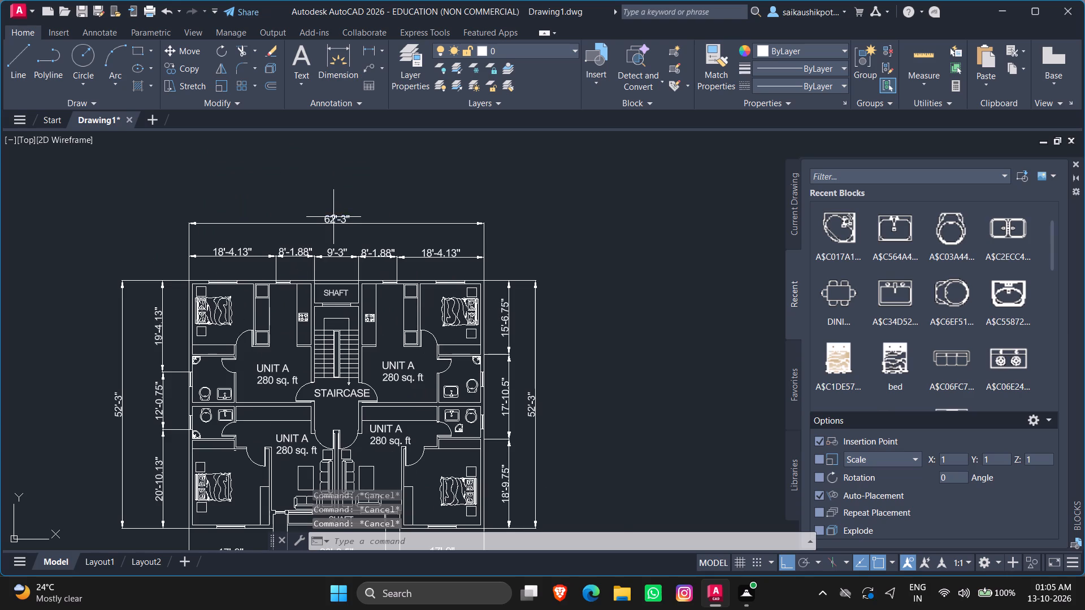
scroll(332, 218, "up", 3)
double_click(332, 218)
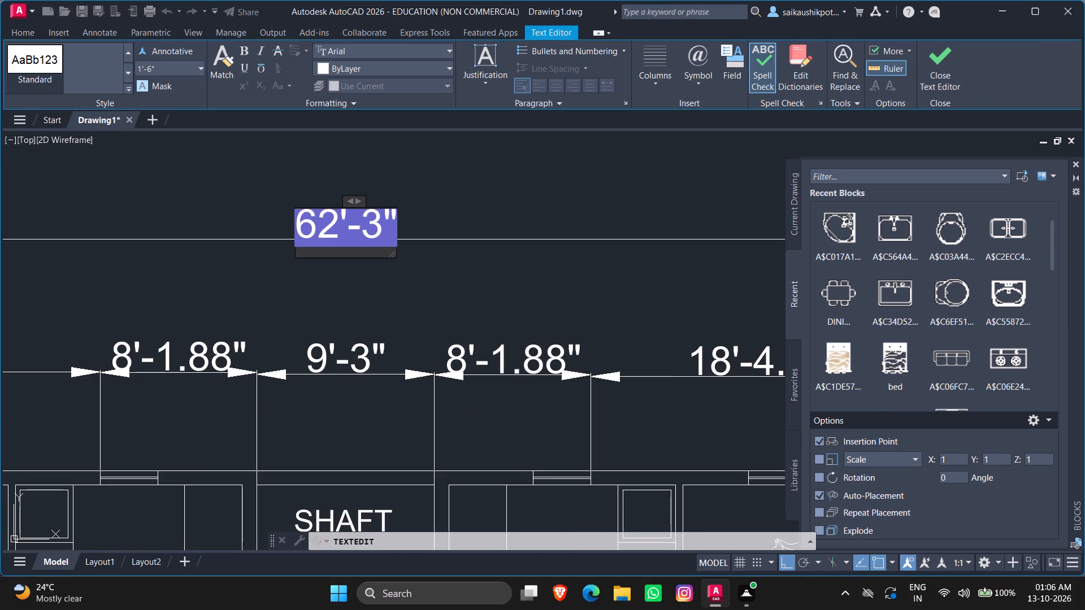
key("End")
key("BackSpace")
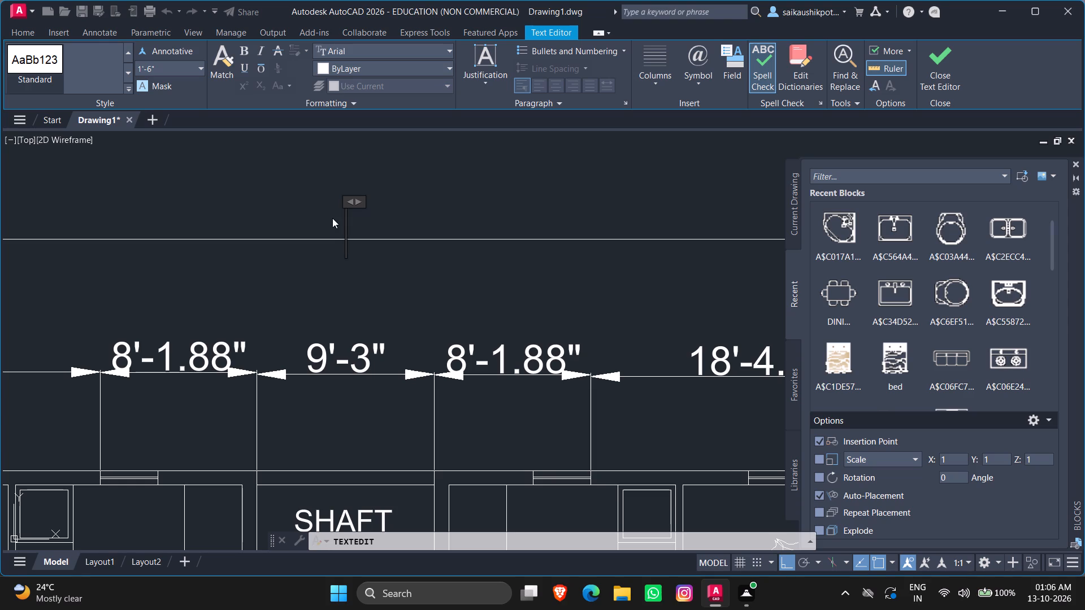
type("75'-0\"")
key("Return")
key("Escape")
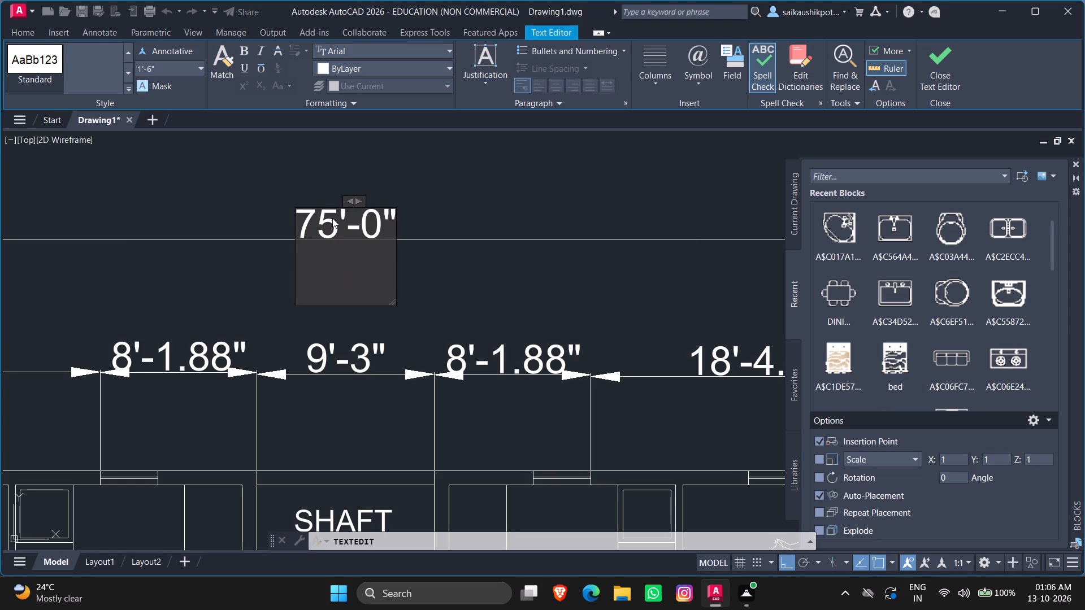
key("Return")
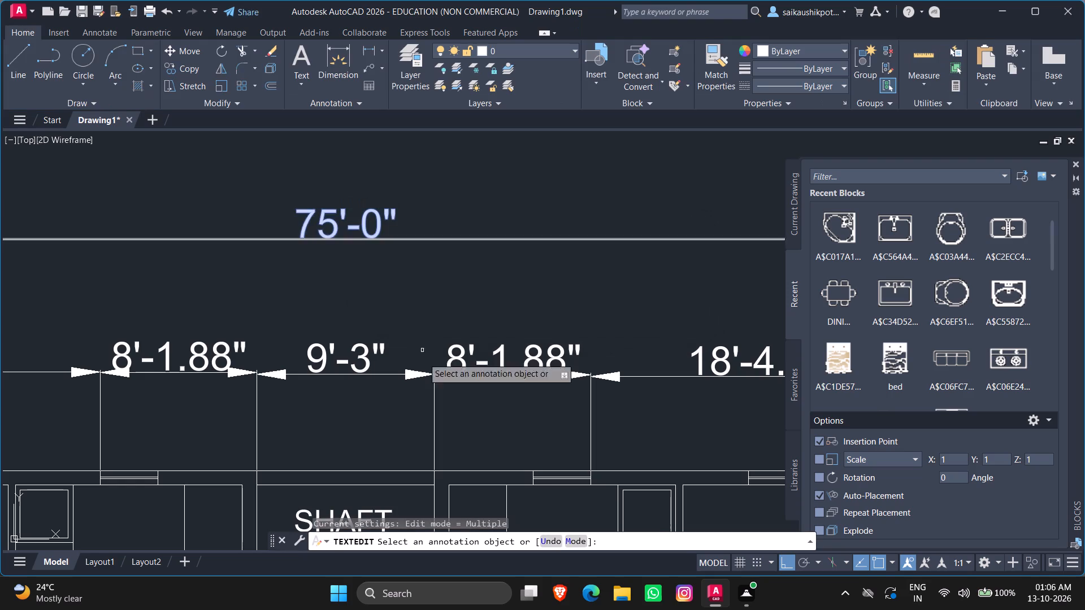
Override the text of the leftmost dimension in the top chain with 22'-0".
scroll(418, 372, "down", 3)
scroll(289, 378, "up", 3)
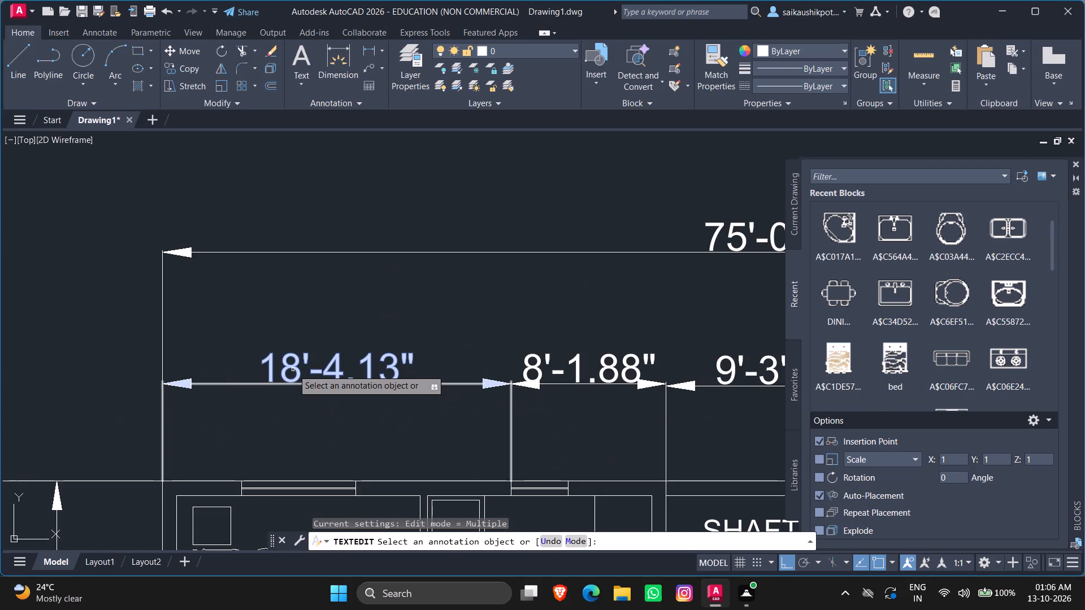
left_click(293, 369)
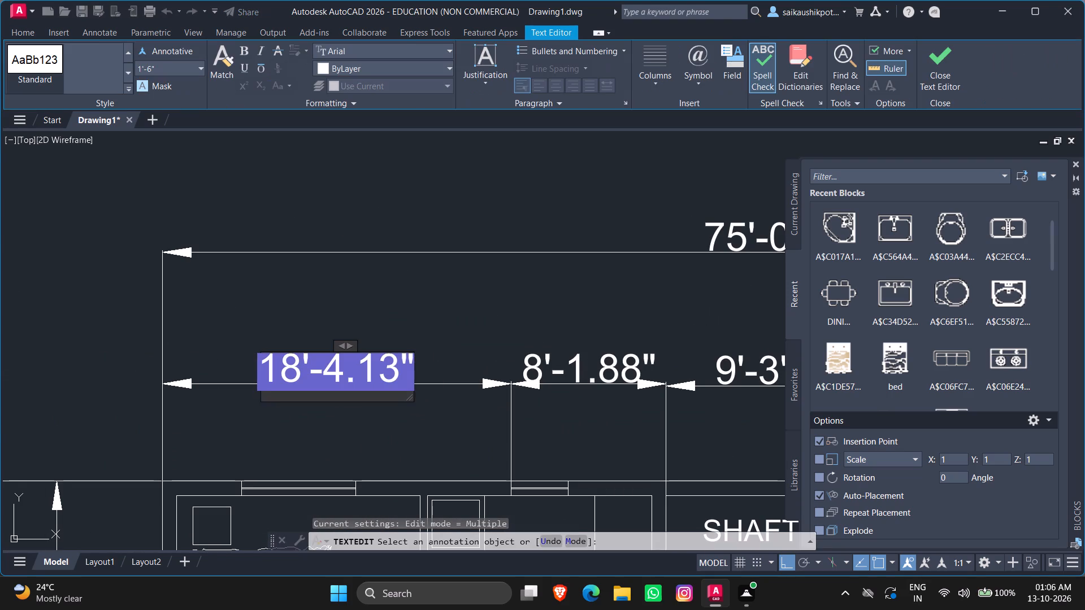
key("End")
key("BackSpace")
type("22'-0\"")
key("Escape")
key("Return")
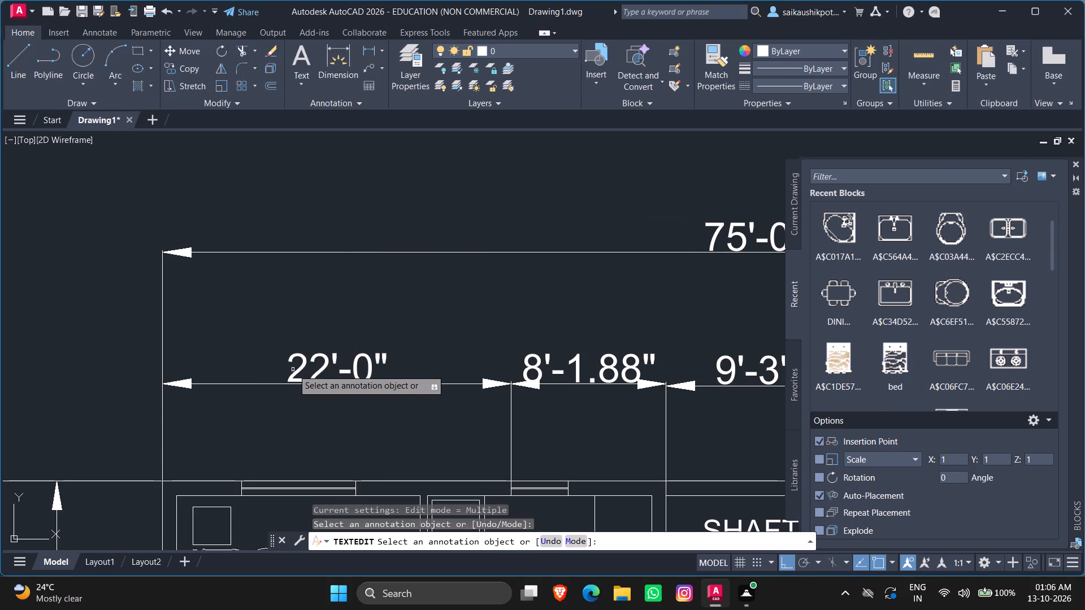
Override the text of the top-chain dimension immediately left of the shaft with 3'-0".
scroll(310, 371, "down", 1)
left_click(475, 366)
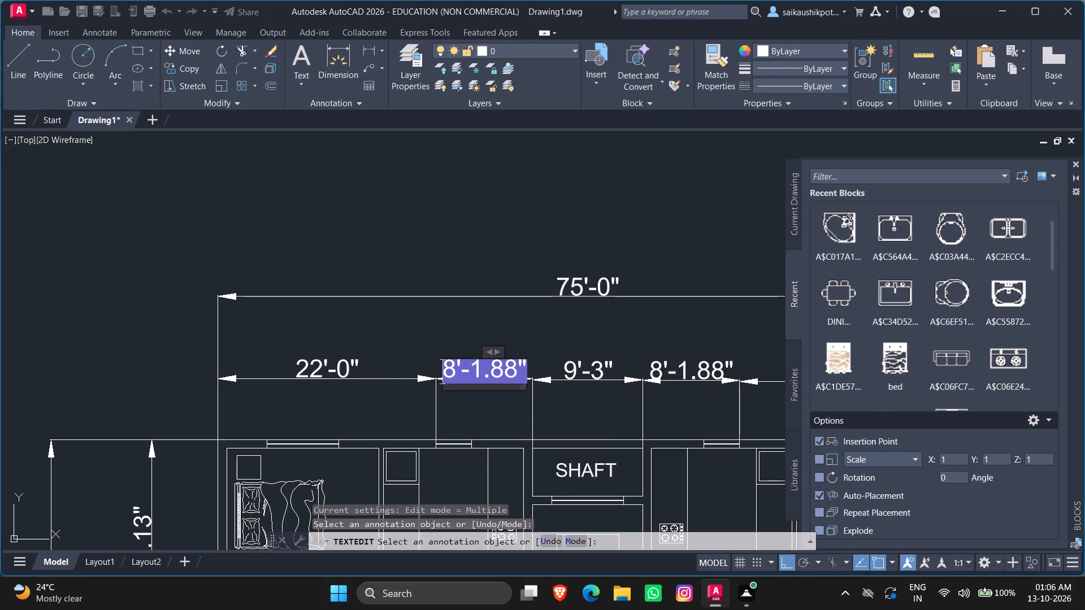
key("End")
key("BackSpace")
type("3'-0\"")
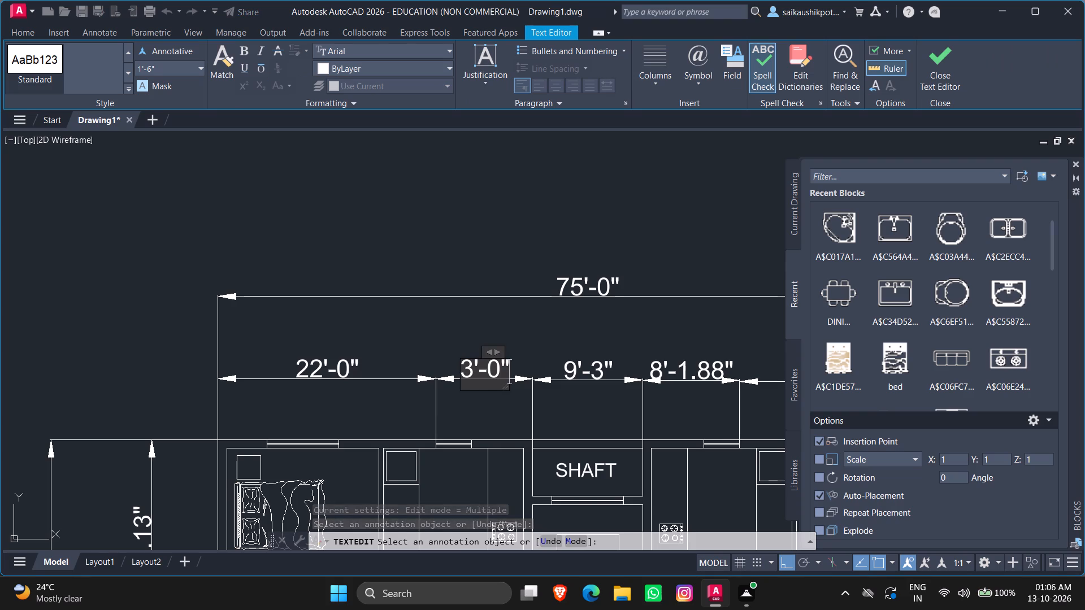
key("Return")
key("Escape")
key("Return")
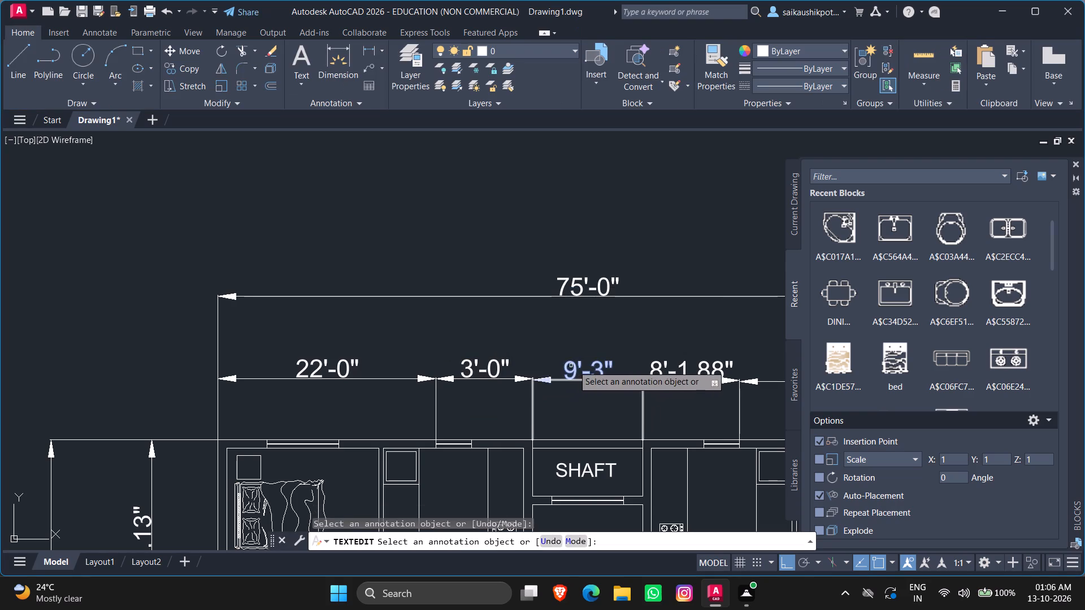
Override the text of the top-chain dimension above the shaft with 25'-0".
double_click(573, 365)
key("End")
key("BackSpace")
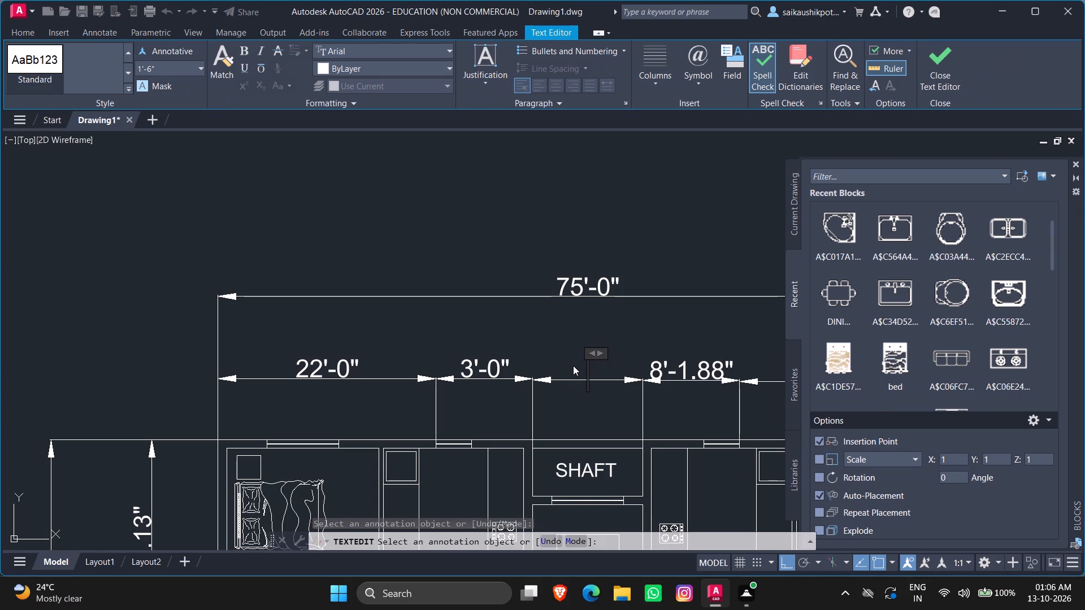
type("25")
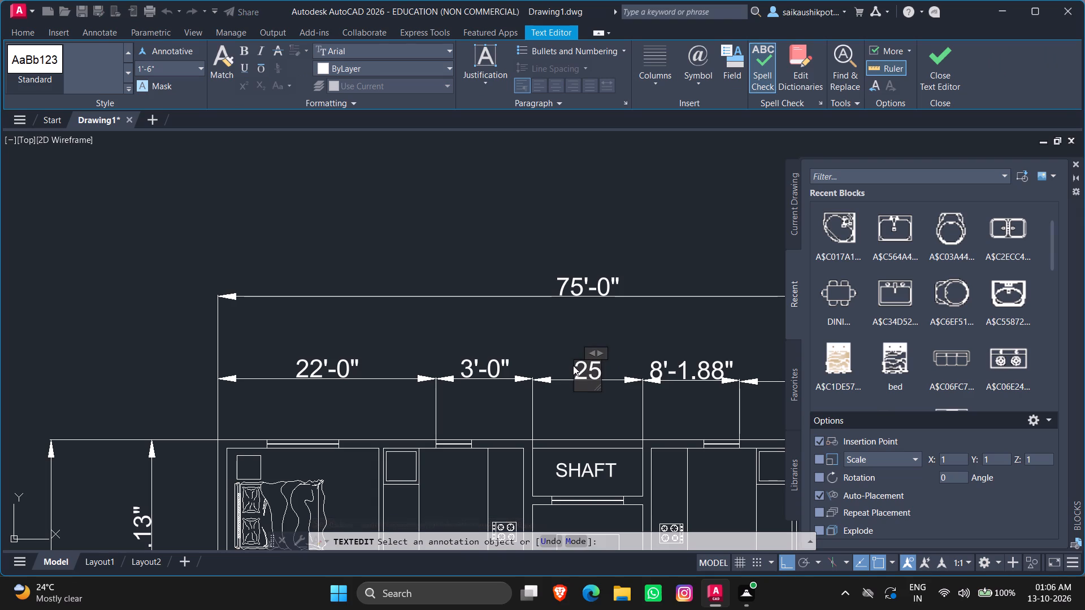
type("'-0")
key("shift+quotedbl")
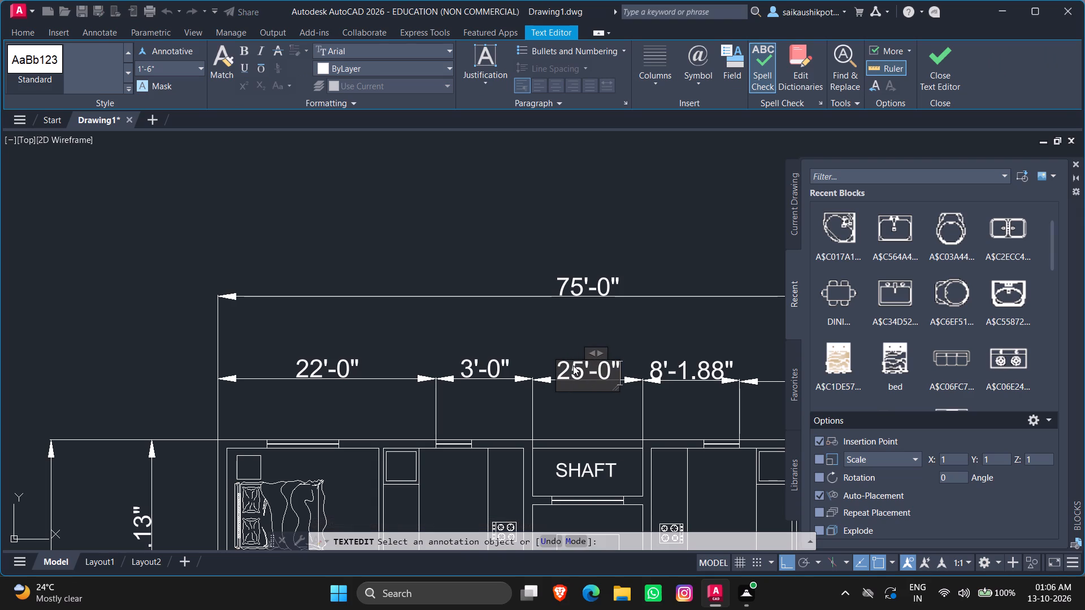
key("Escape")
key("Return")
Override the text of the top-chain dimension immediately right of the shaft with 3'-0".
scroll(437, 384, "down", 2)
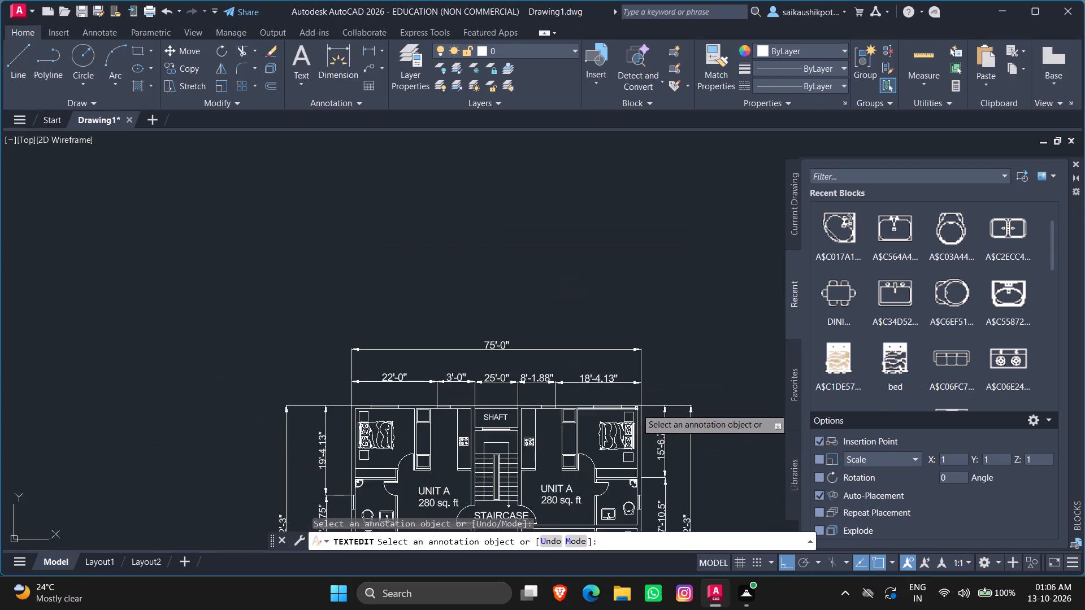
scroll(637, 409, "down", 1)
scroll(539, 400, "up", 3)
left_click(615, 361)
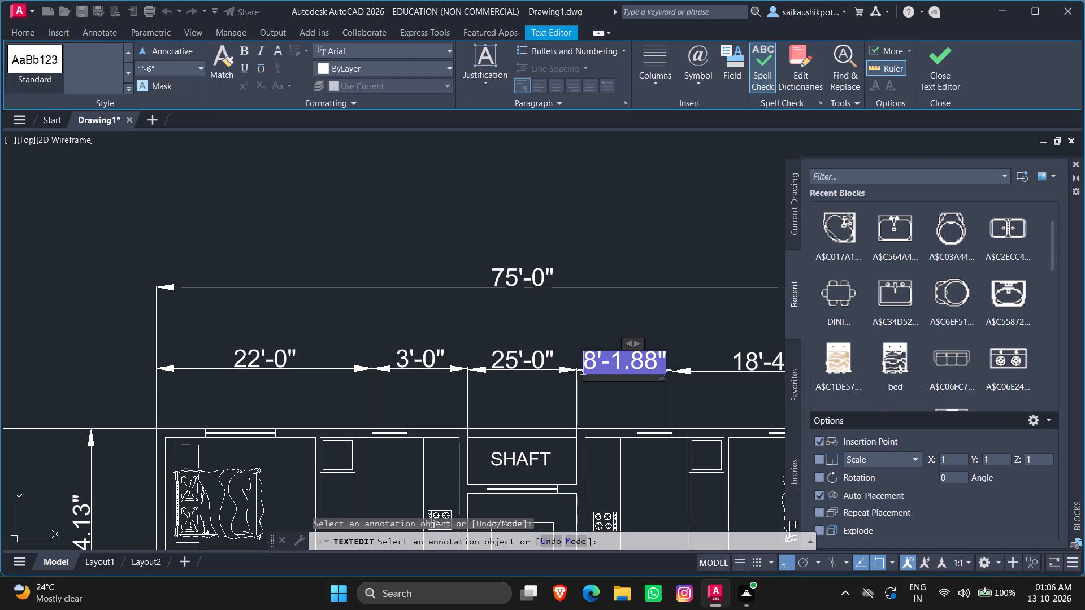
key("End")
key("BackSpace")
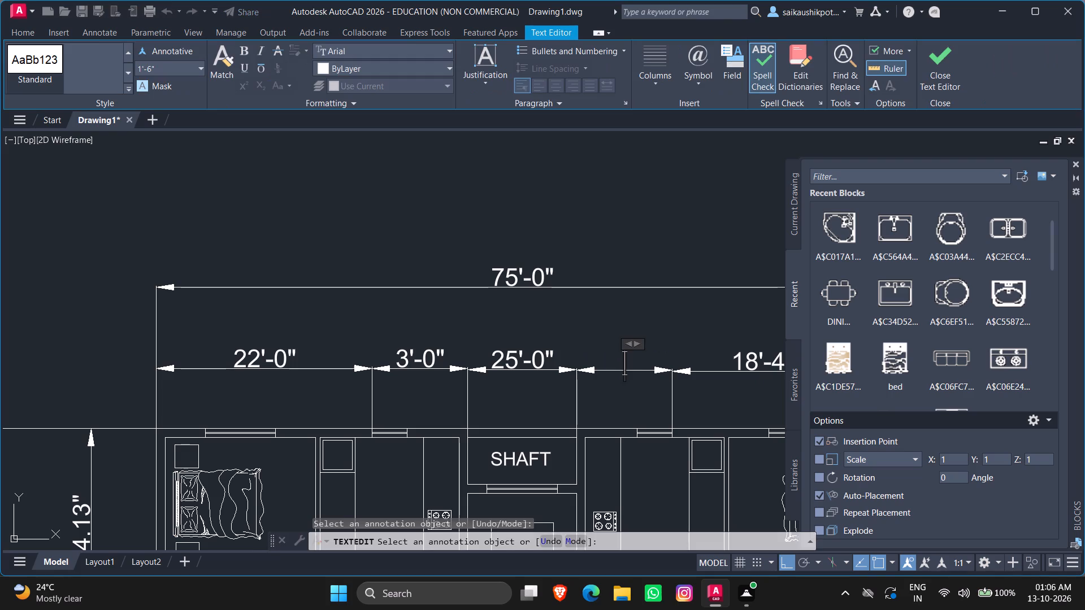
type("3'-0\"")
key("Escape")
key("Return")
Override the text of the rightmost dimension in the top chain with 22'-0".
scroll(302, 542, "down", 1)
scroll(362, 452, "down", 1)
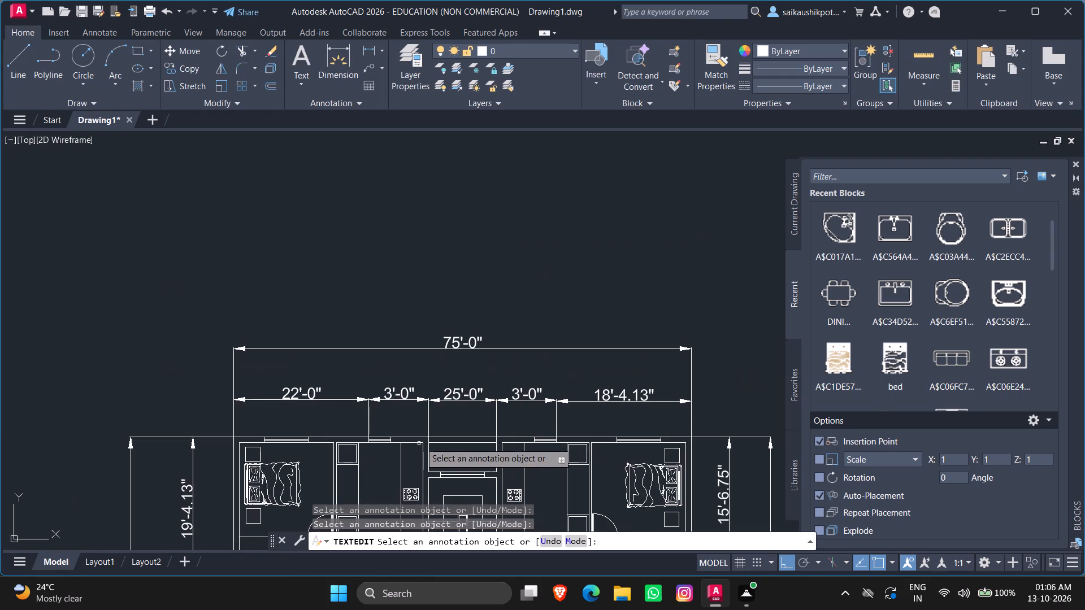
scroll(523, 410, "down", 1)
scroll(609, 406, "up", 3)
left_click(582, 390)
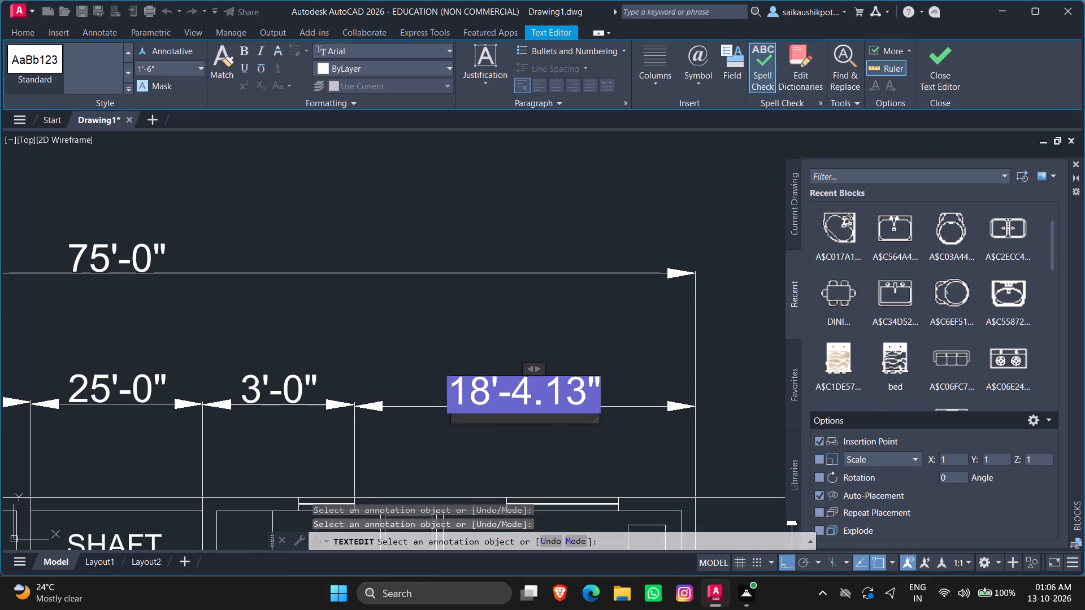
key("End")
key("BackSpace")
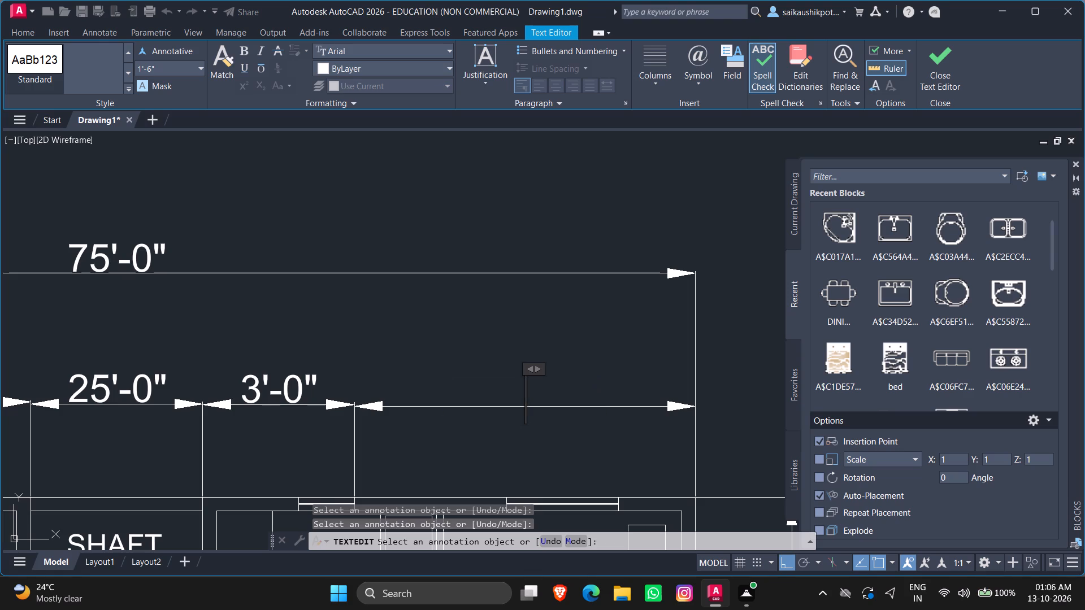
type("22'-0\"")
key("Escape")
key("Return")
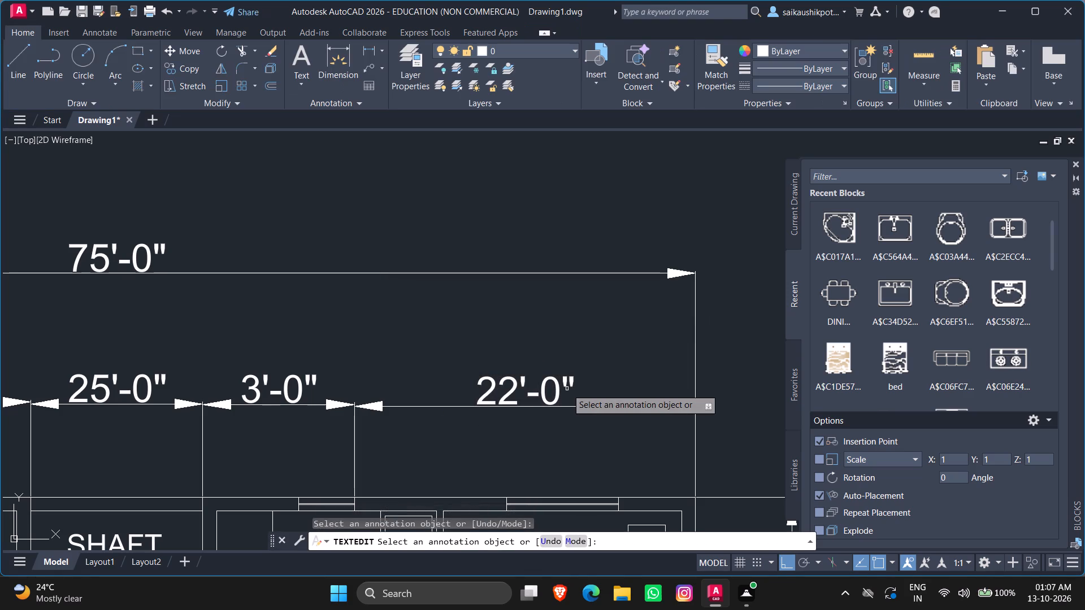
Override the text of the uppermost dimension in the building's right vertical chain with 25'-0".
scroll(488, 327, "down", 2)
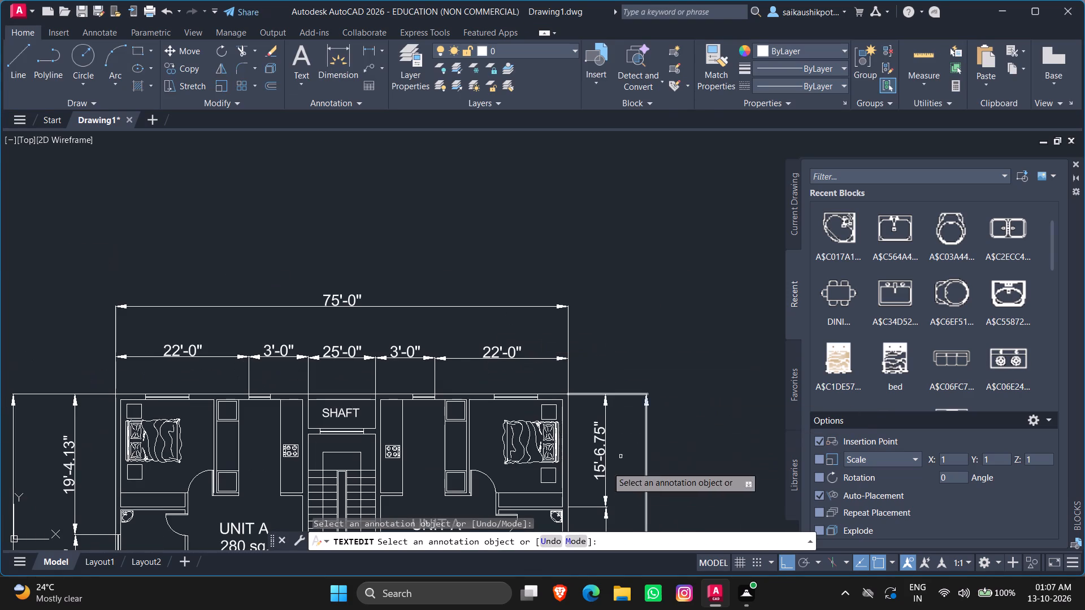
scroll(596, 475, "up", 2)
double_click(601, 456)
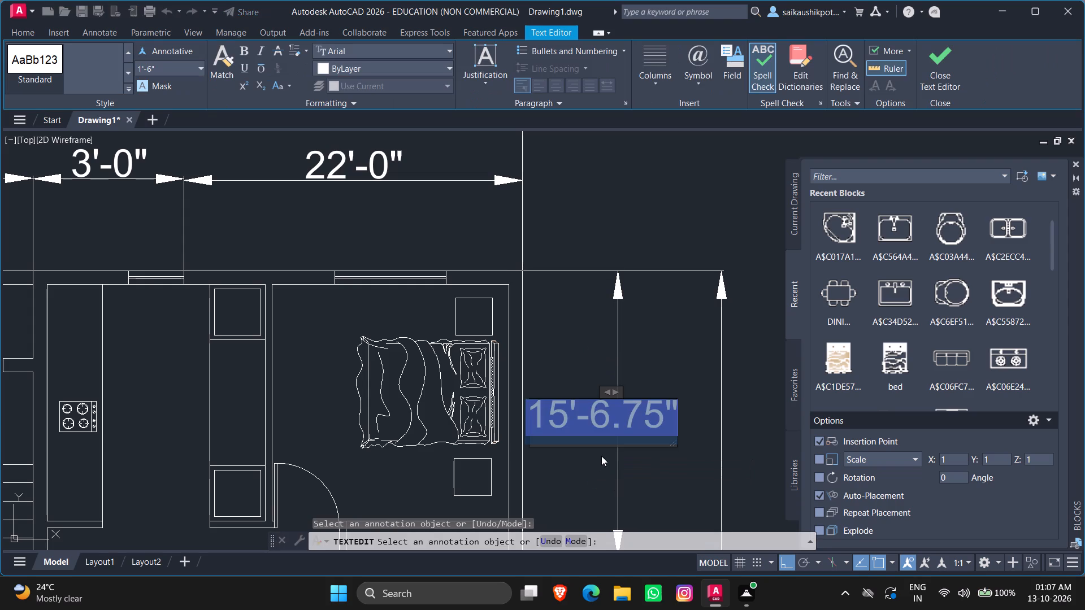
key("End")
key("BackSpace")
type("25")
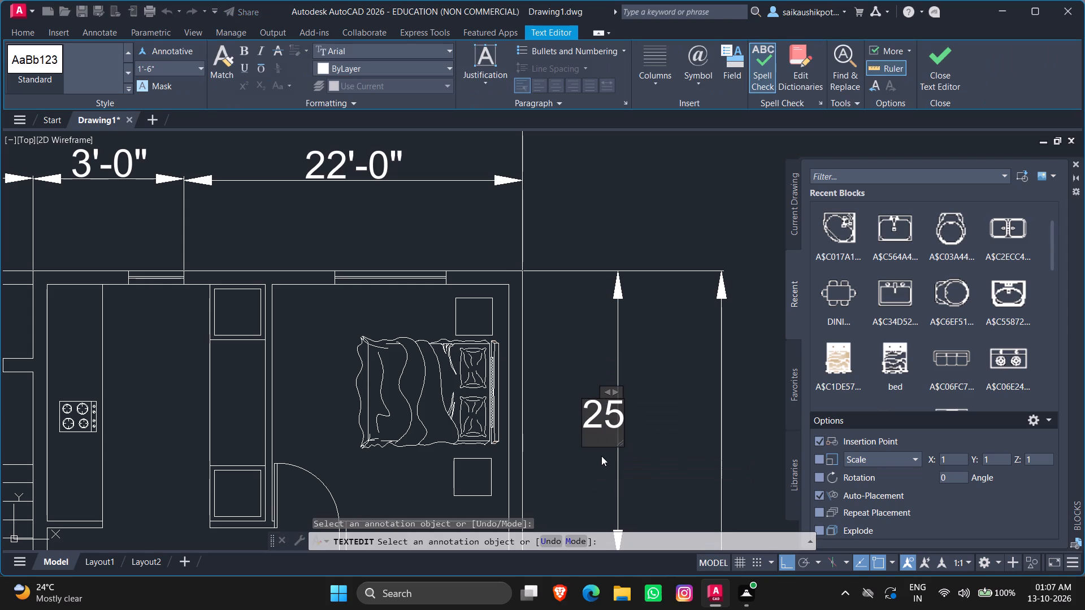
type("'-0\"")
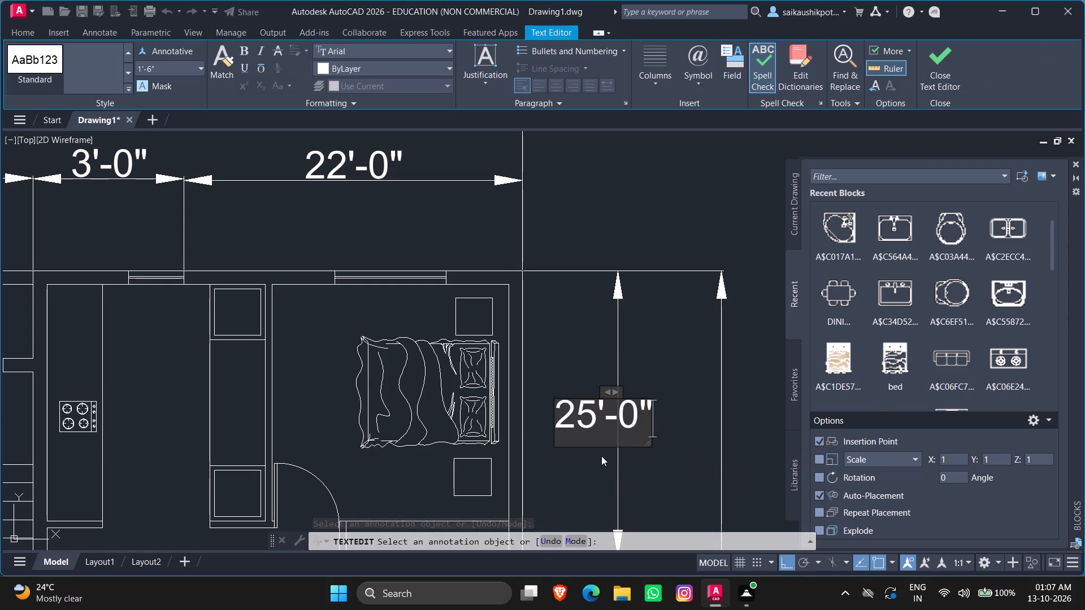
key("Escape")
key("Return")
scroll(636, 335, "down", 2)
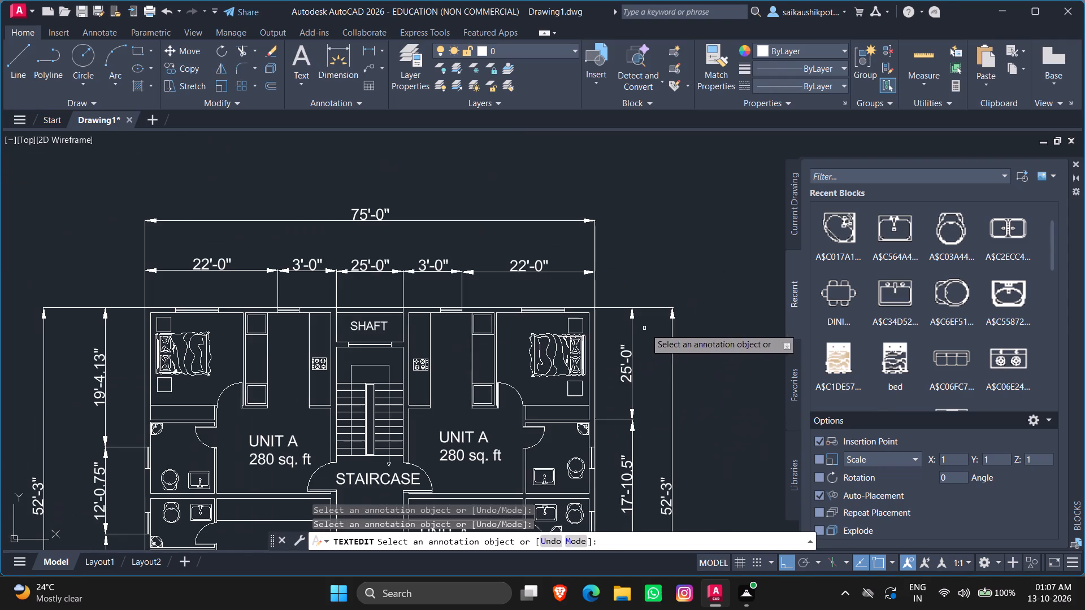
scroll(625, 468, "down", 1)
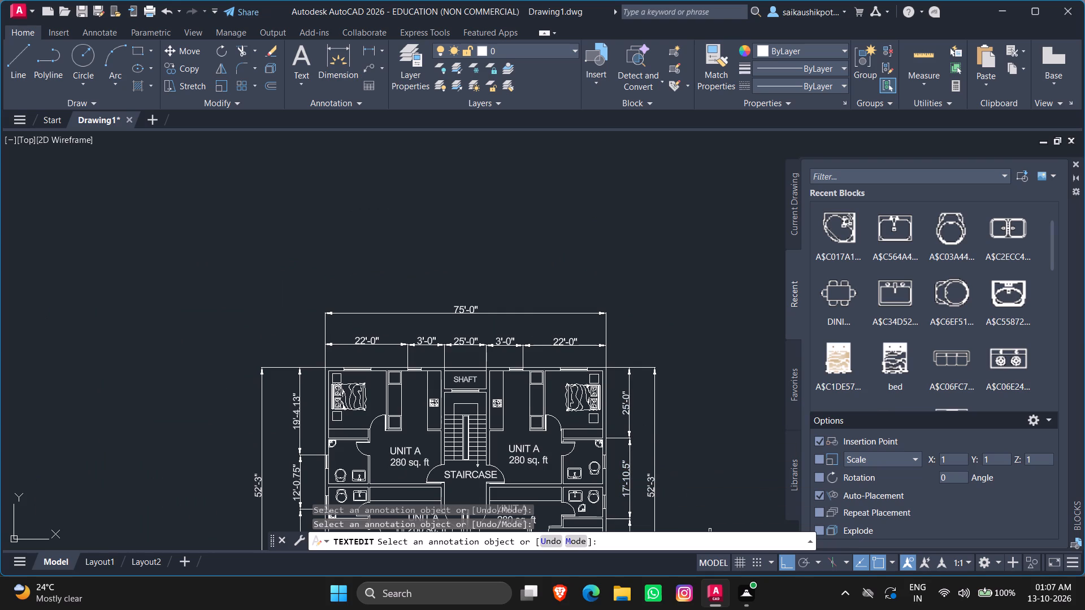
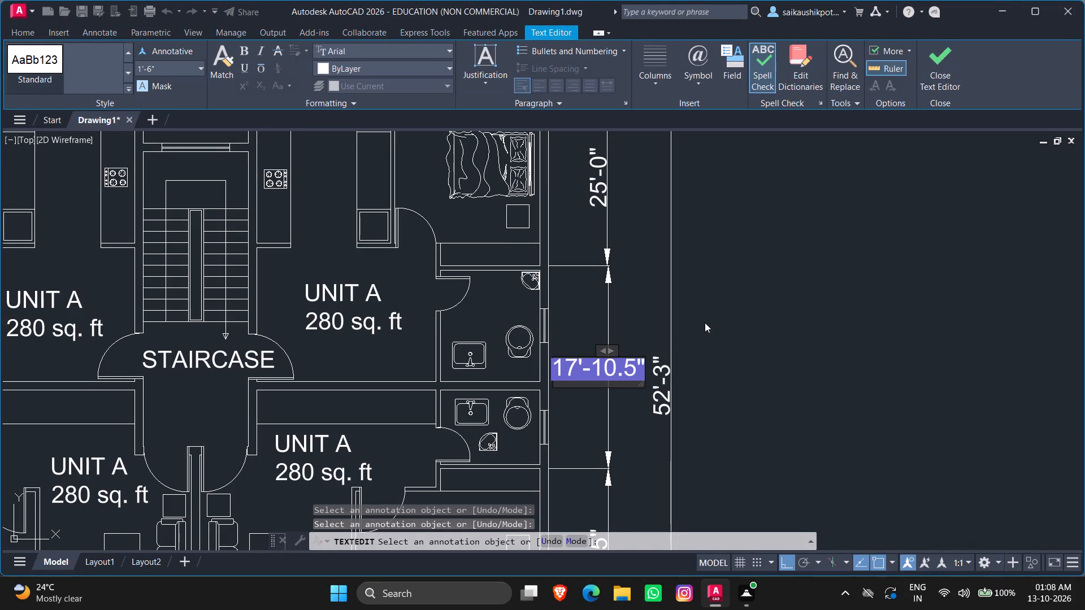
Override the text of the middle dimension in the building's right vertical chain with 25'-0".
key("End")
key("BackSpace")
type("25'-")
key("0")
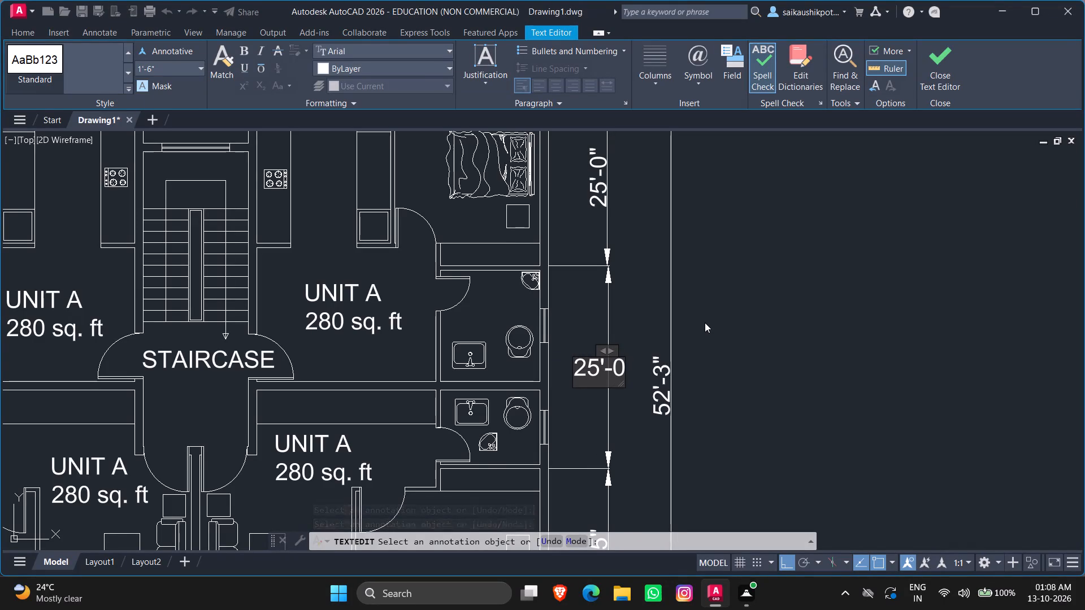
key("shift+quotedbl")
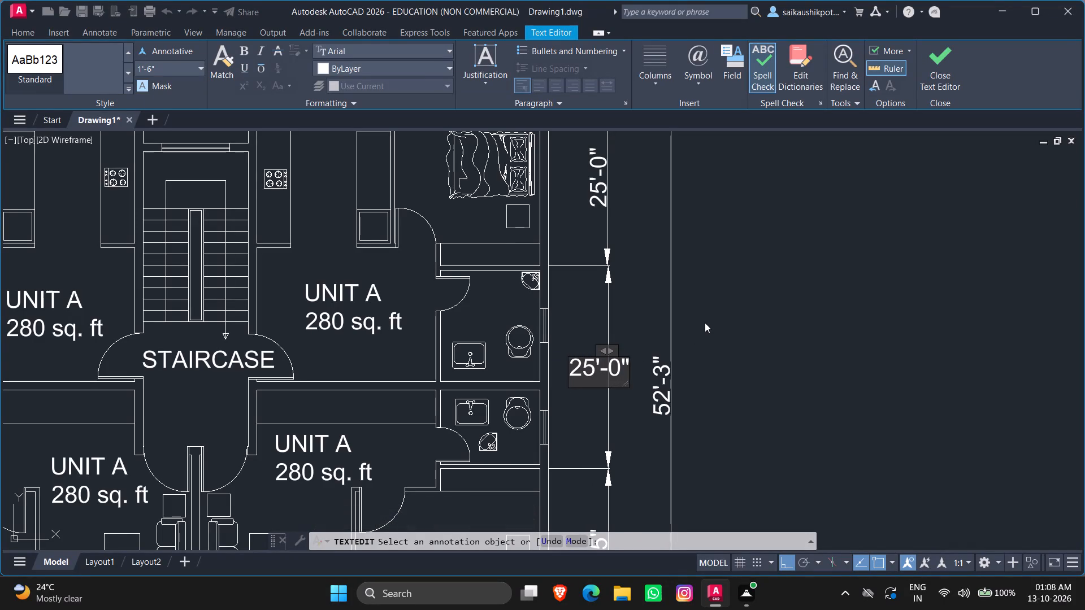
key("Escape")
key("Return")
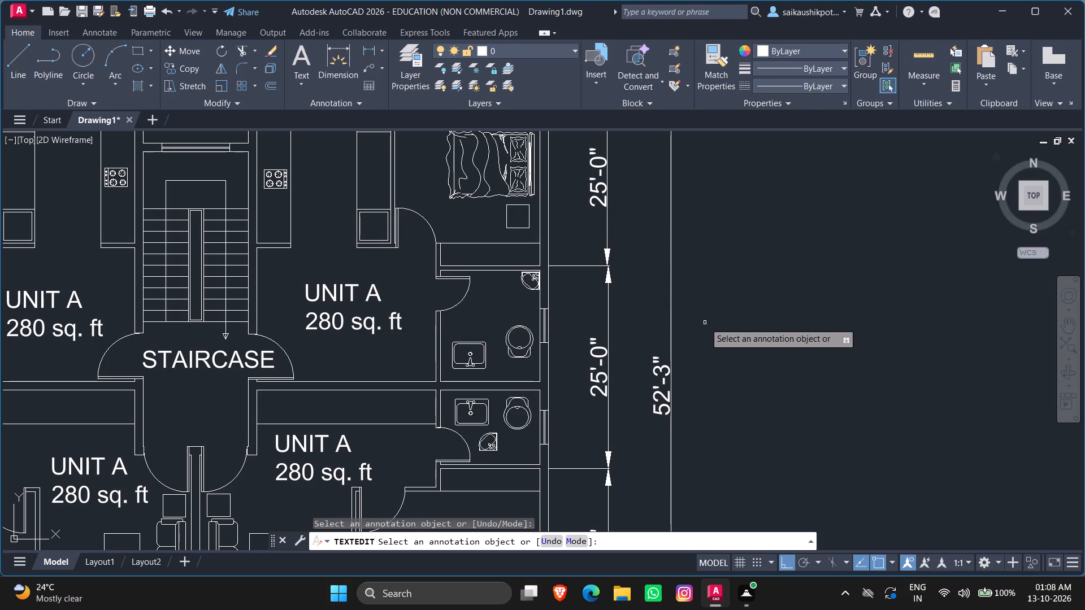
Override the text of the lowest dimension in the building's right vertical chain with 25'-0".
scroll(737, 352, "down", 1)
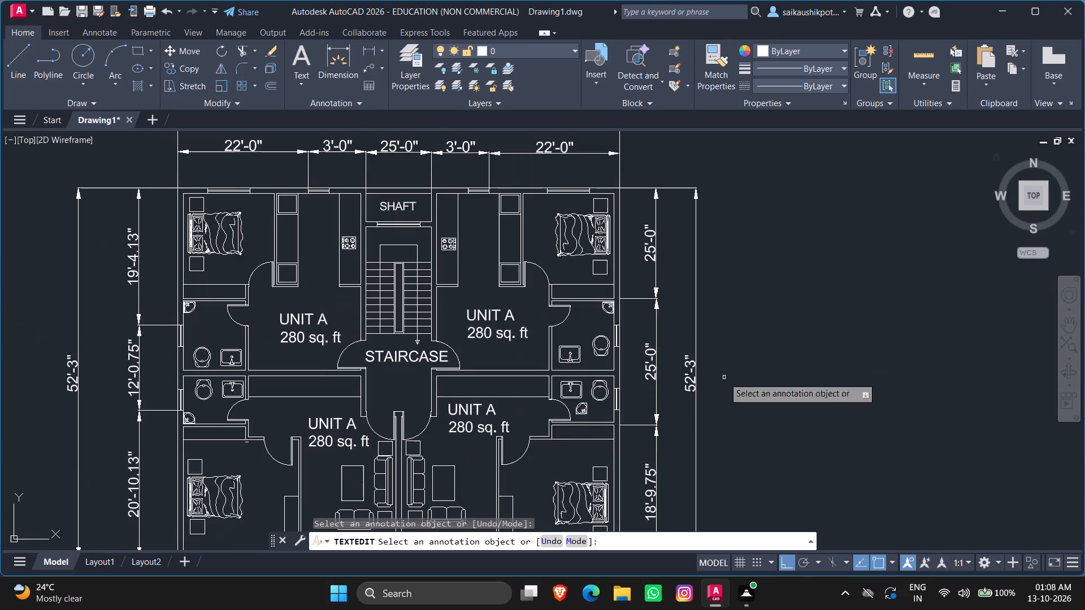
scroll(659, 437, "down", 1)
scroll(665, 476, "up", 4)
scroll(665, 433, "down", 3)
scroll(665, 445, "up", 2)
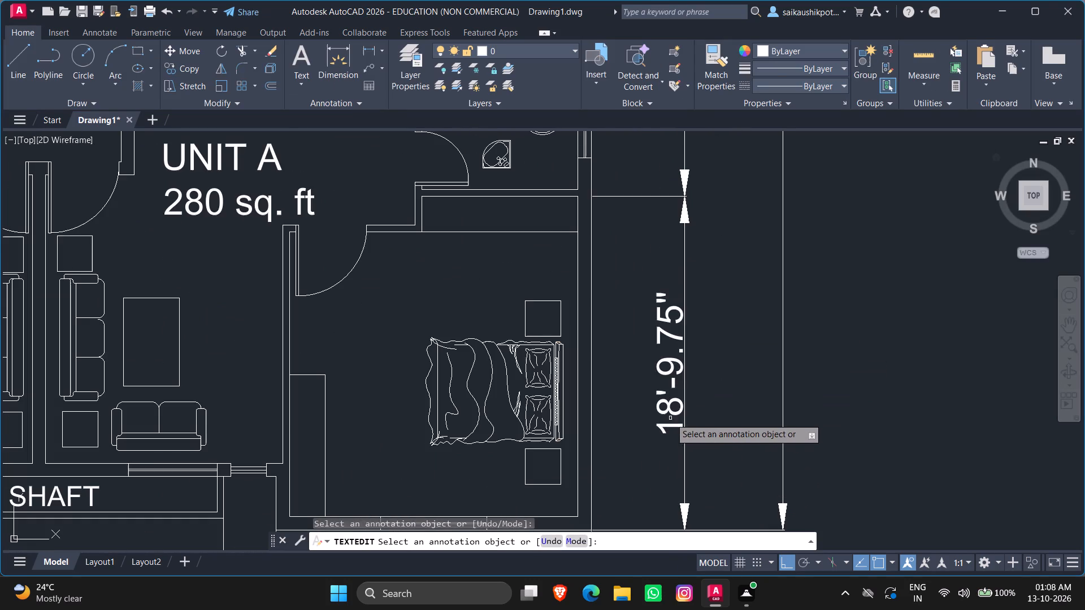
left_click(670, 413)
key("End")
key("BackSpace")
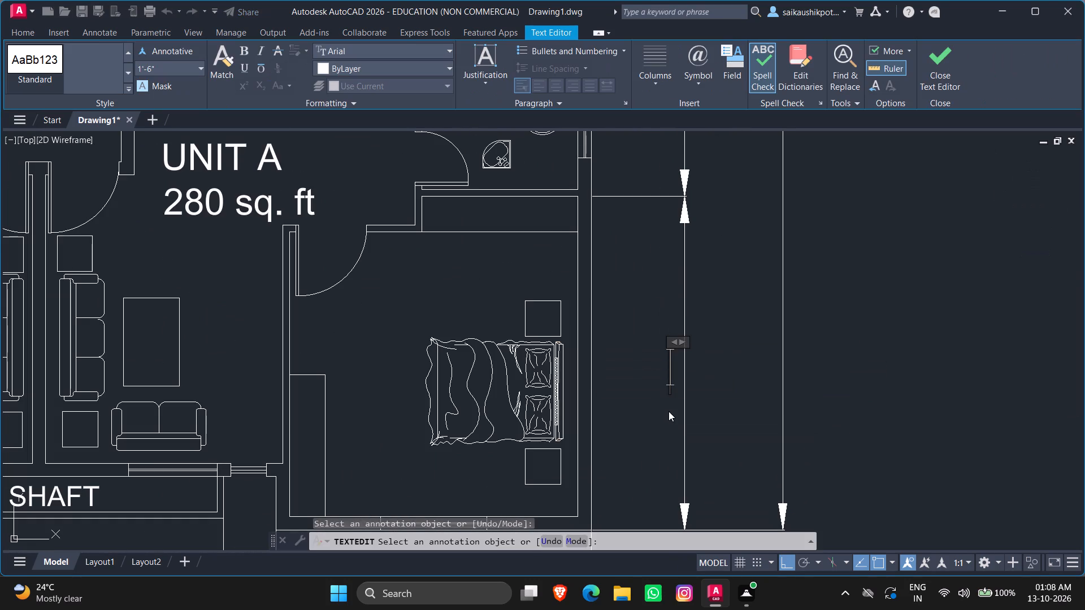
type("25'-0\"")
key("Return")
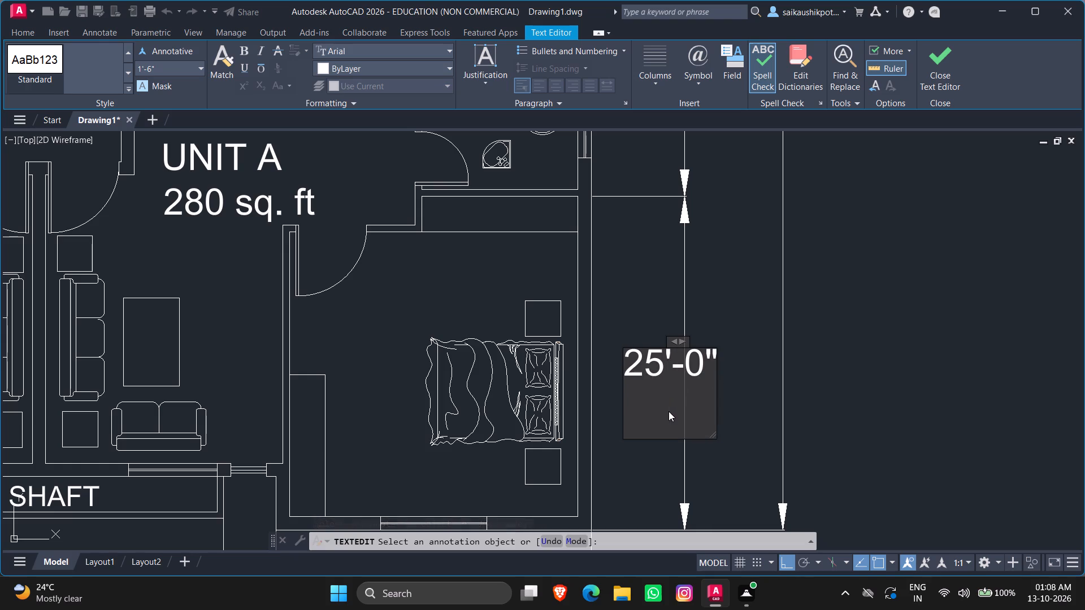
key("Escape")
key("Return")
Override the text of the overall vertical dimension on the building's right side with 75'-0".
scroll(637, 424, "down", 2)
left_click(691, 294)
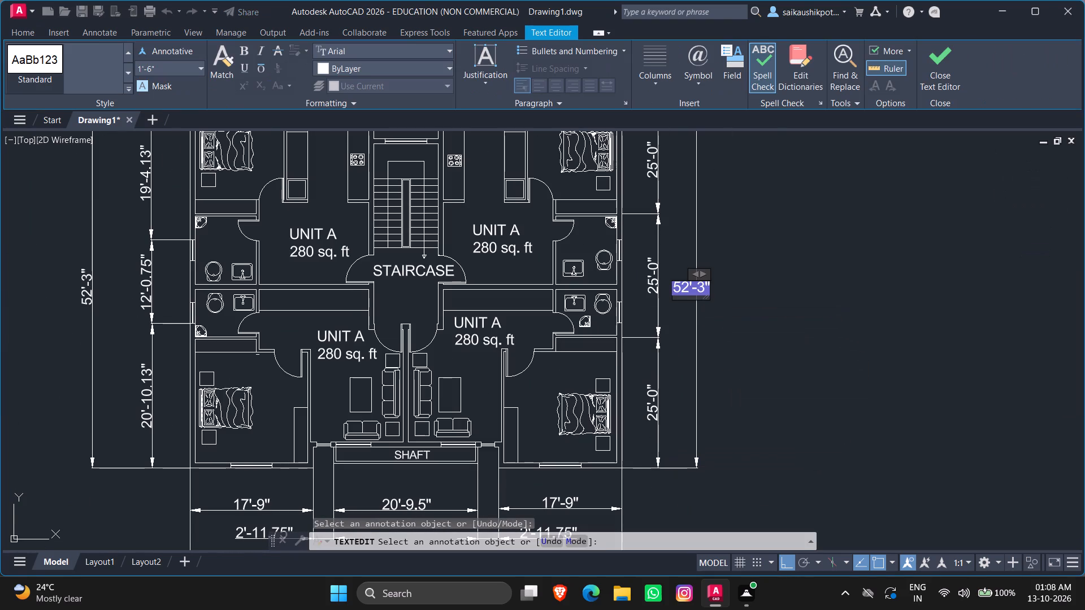
key("End")
key("BackSpace")
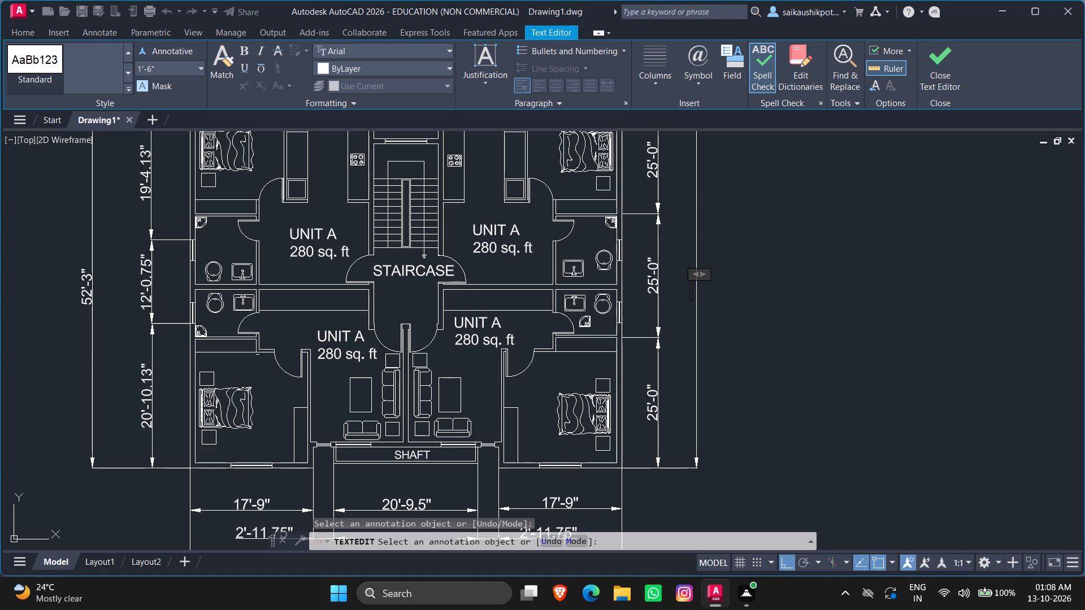
type("75'")
type("-0\"")
key("Escape")
key("Return")
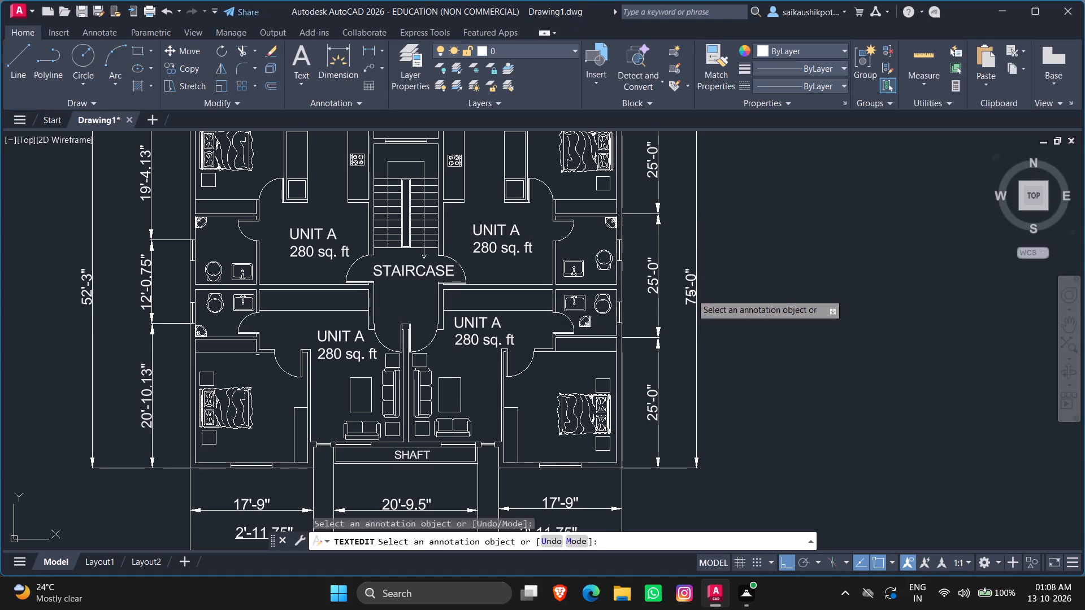
Override the text of the rightmost dimension in the bottom chain with 22'-0".
scroll(691, 294, "down", 2)
scroll(660, 413, "up", 4)
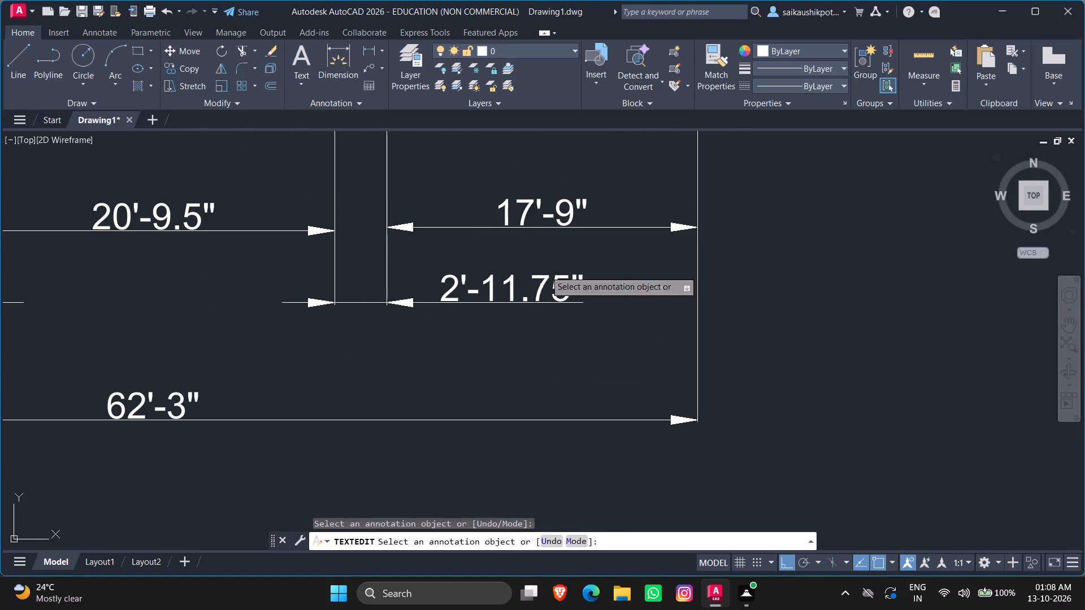
left_click(554, 219)
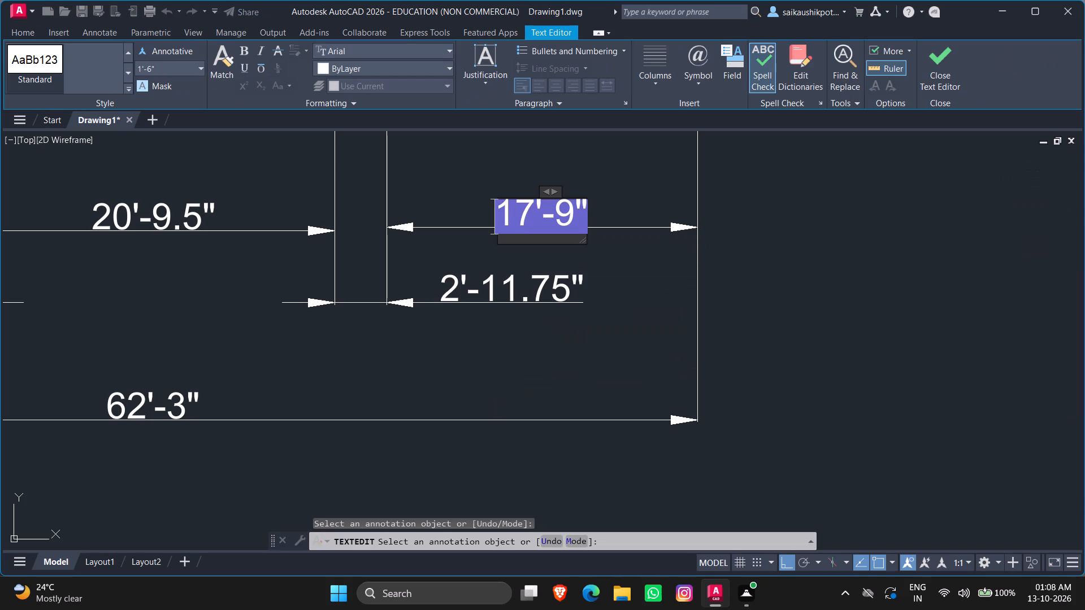
key("End")
key("BackSpace")
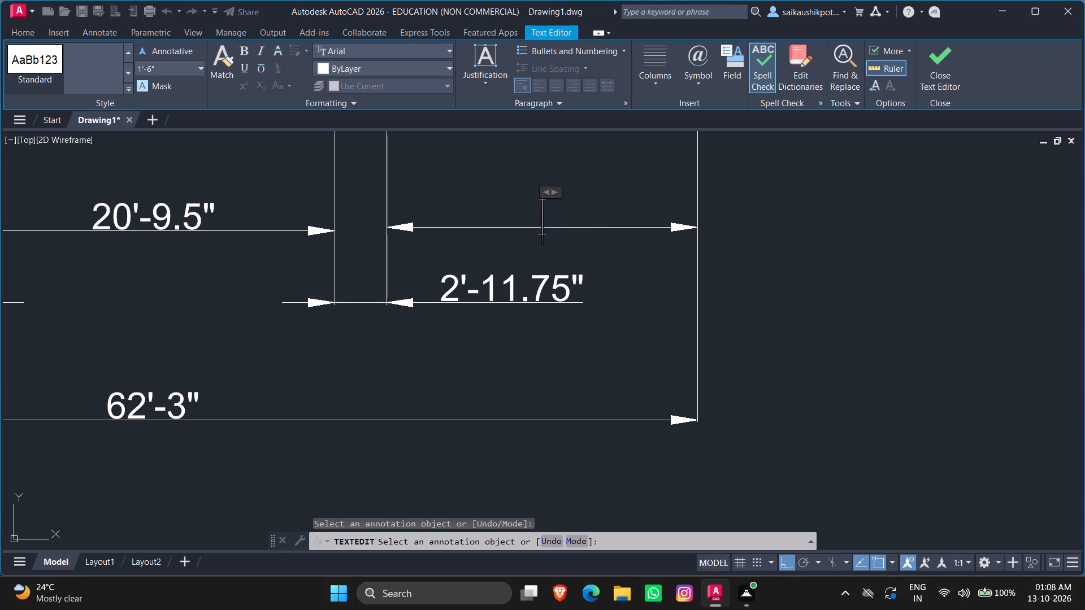
type("22")
type("'-0\"")
key("Escape")
key("Return")
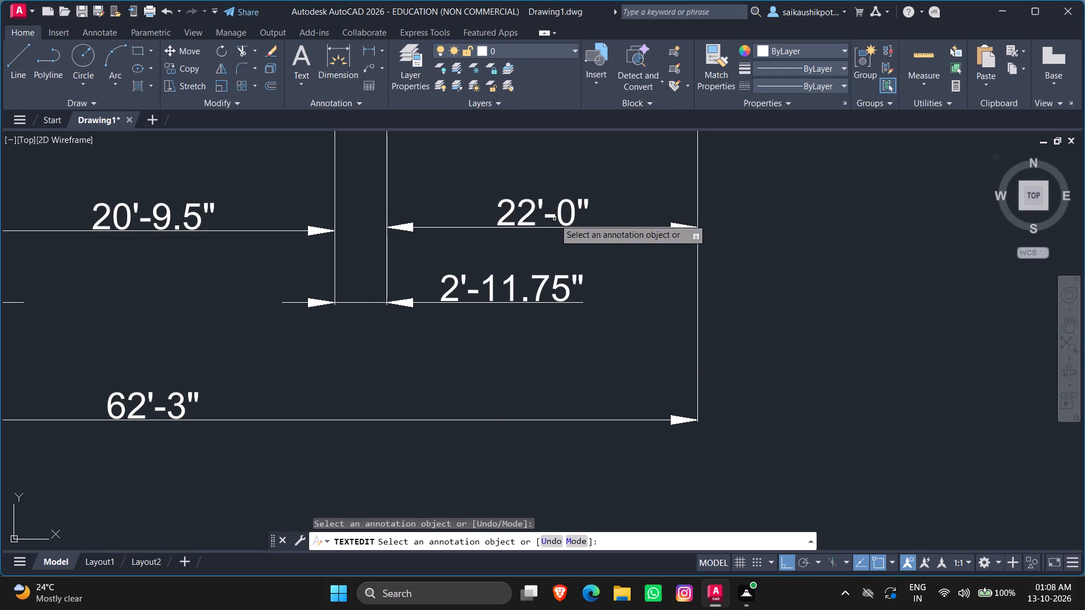
Override the text of the narrow bottom dimension immediately right of the lower shaft with 3'-0".
left_click(467, 284)
double_click(457, 283)
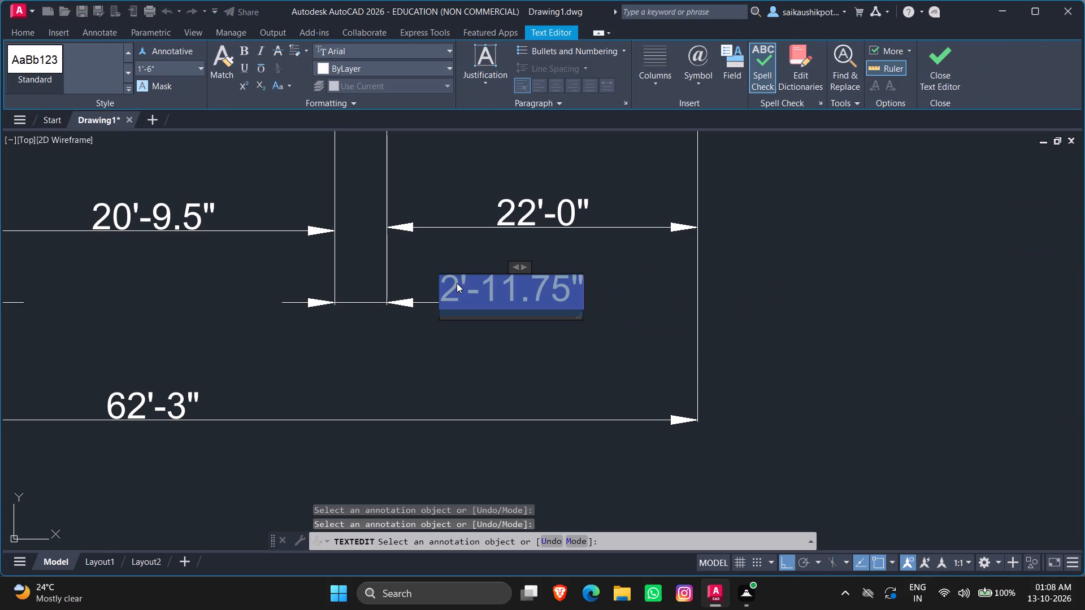
key("End")
key("BackSpace")
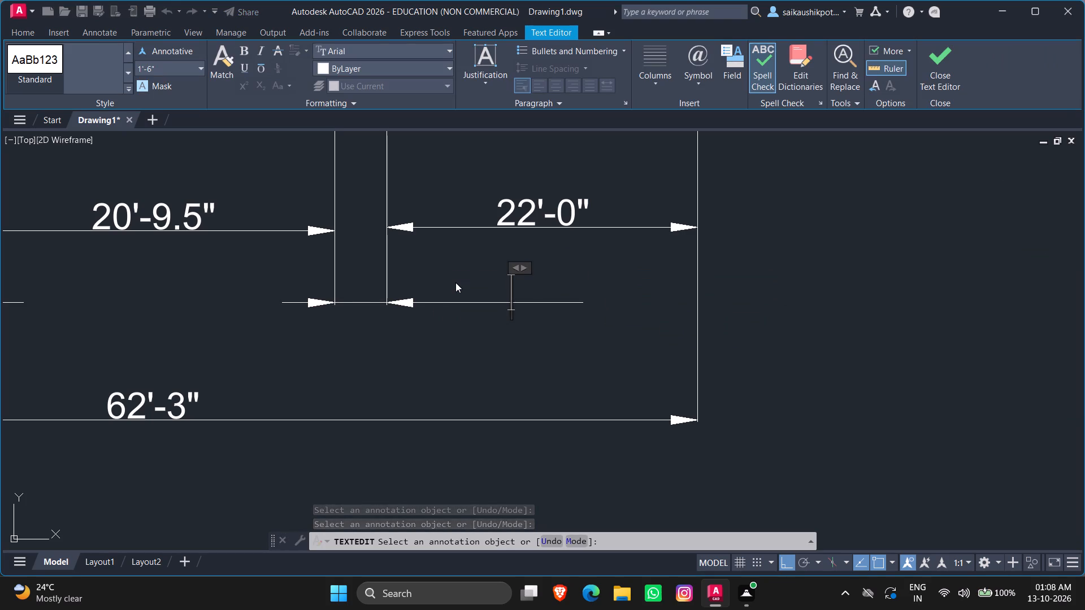
key("3")
type("'-")
key("shift+quotedbl")
key("Escape")
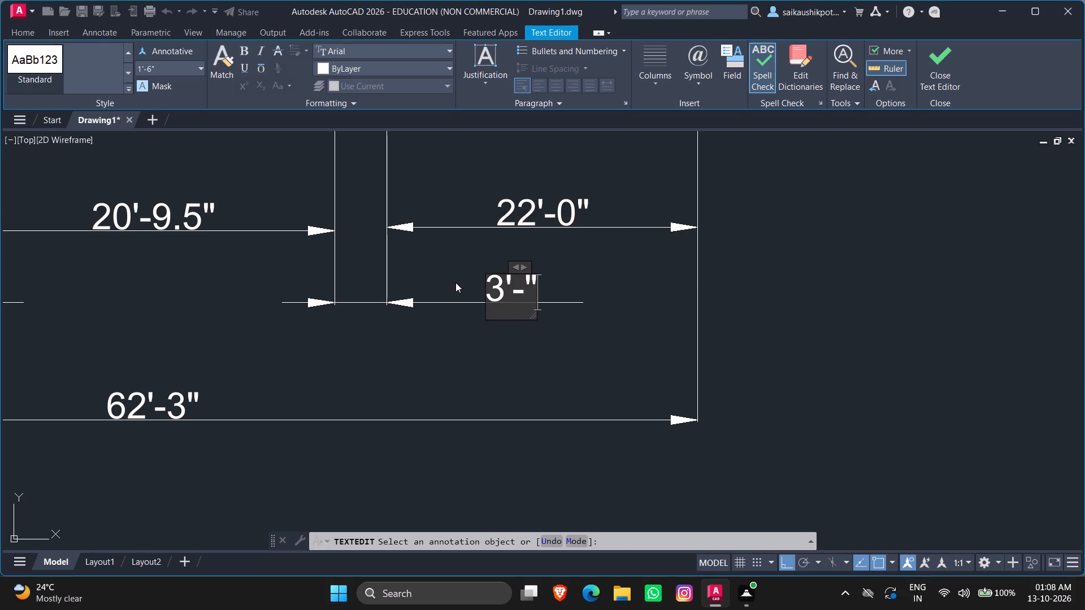
key("Return")
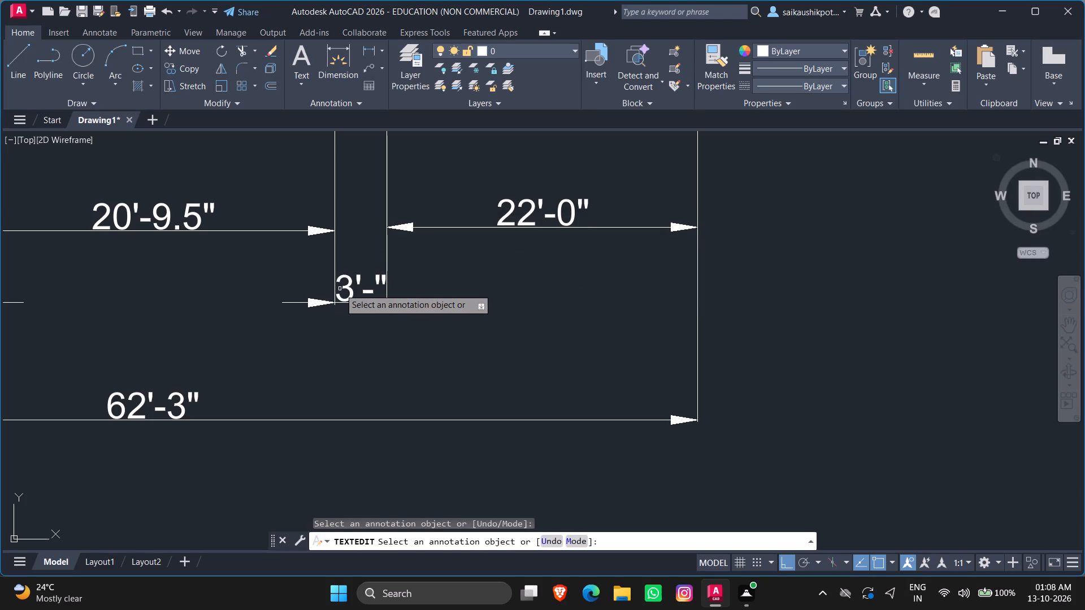
left_click(346, 289)
left_click(372, 294)
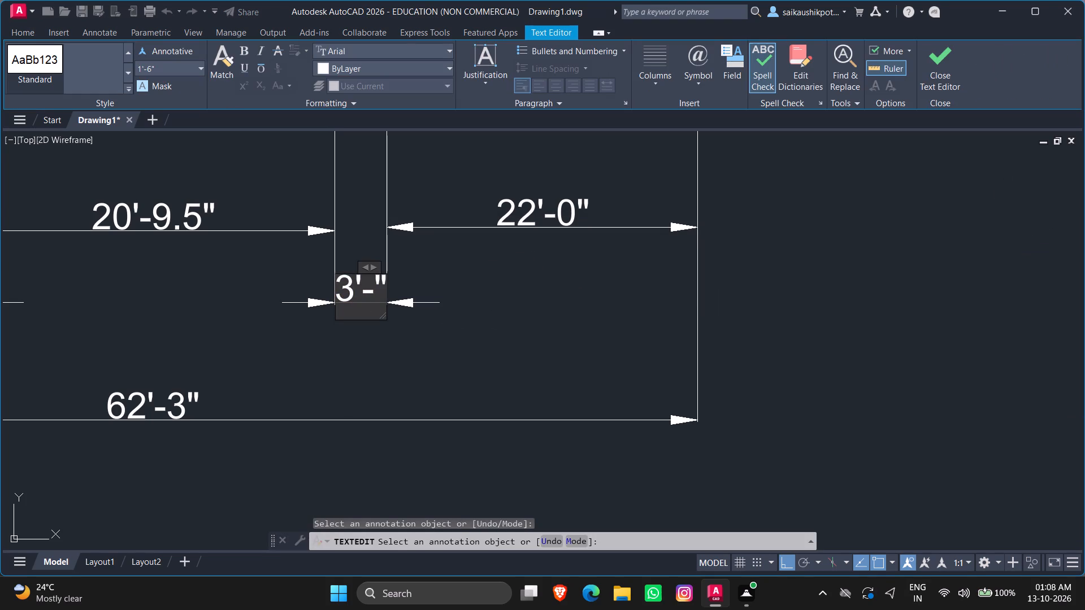
key("0")
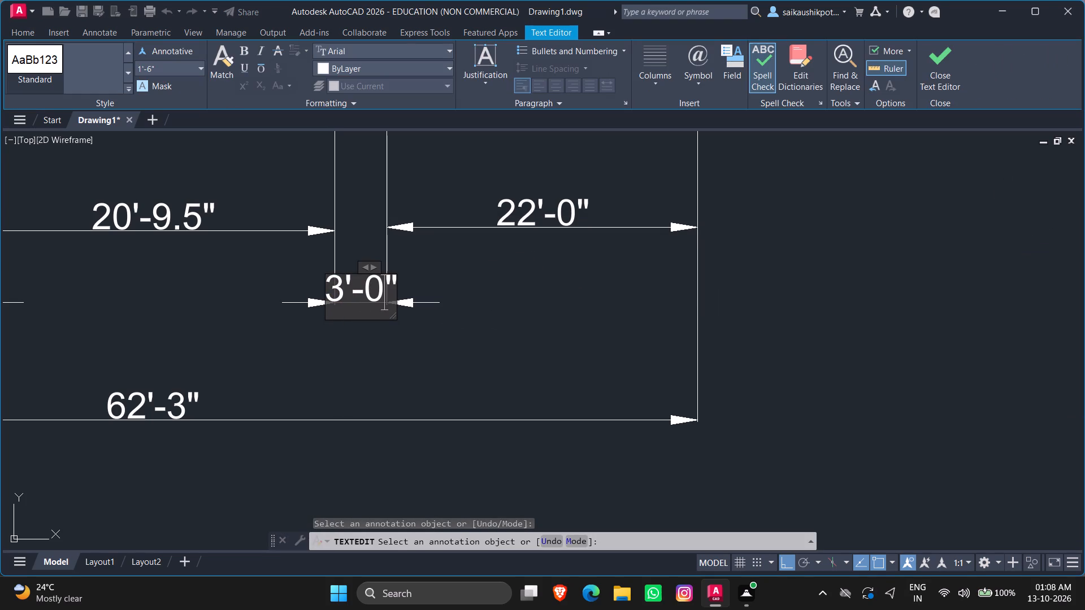
key("Escape")
key("Return")
Override the text of the bottom-chain dimension below the lower shaft with 25'-0".
scroll(624, 383, "down", 1)
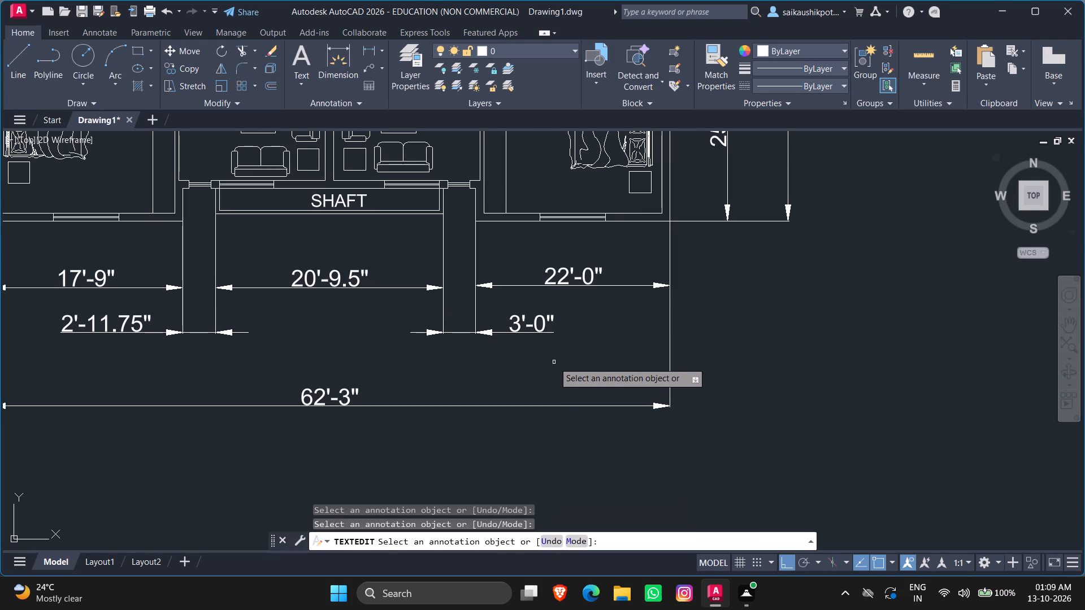
scroll(535, 313, "up", 1)
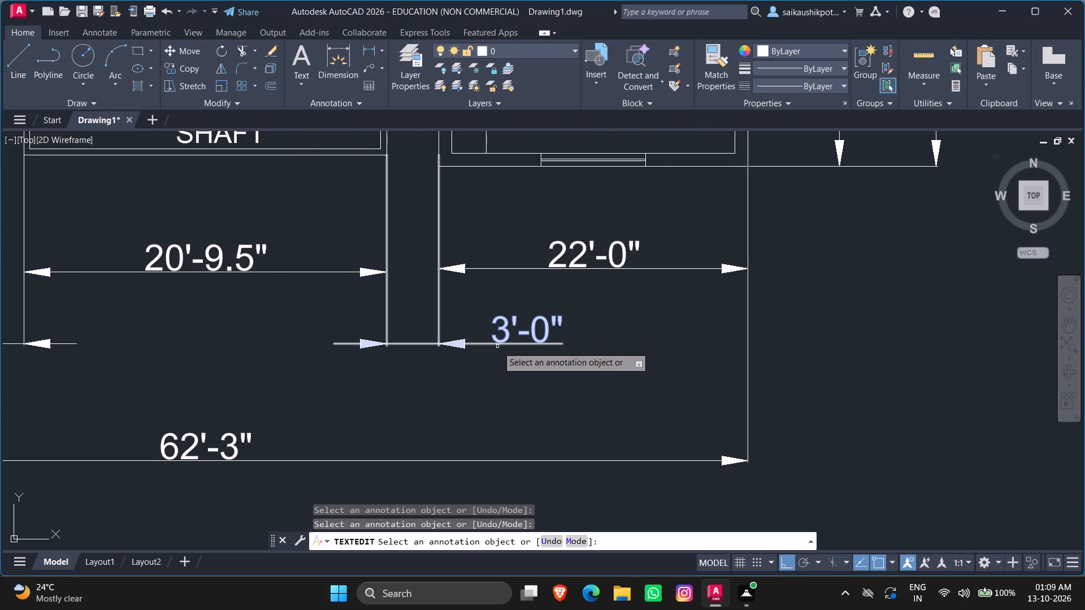
left_click(253, 261)
key("End")
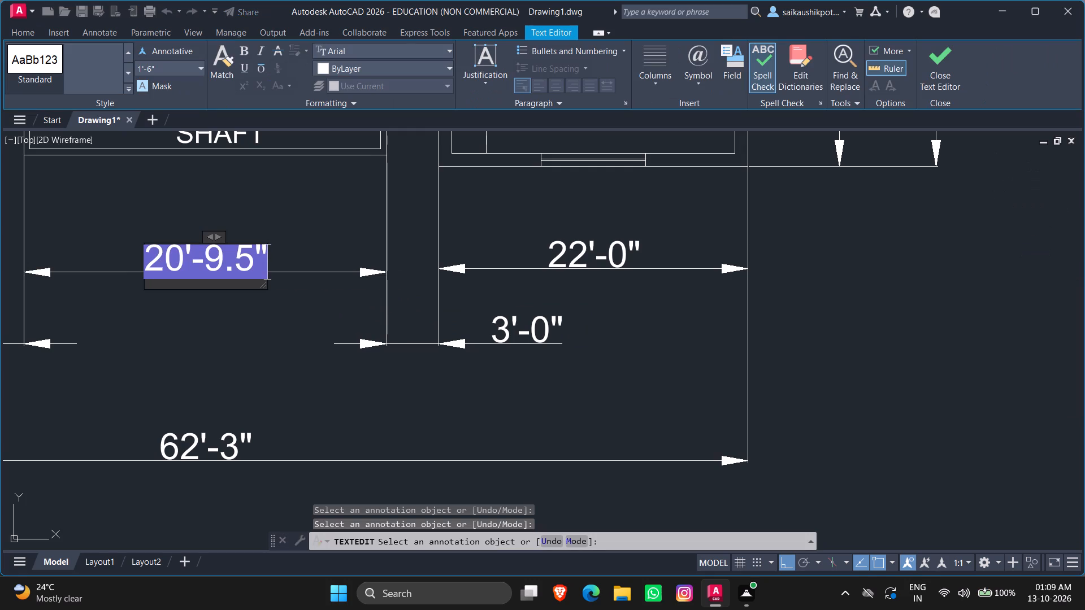
key("BackSpace")
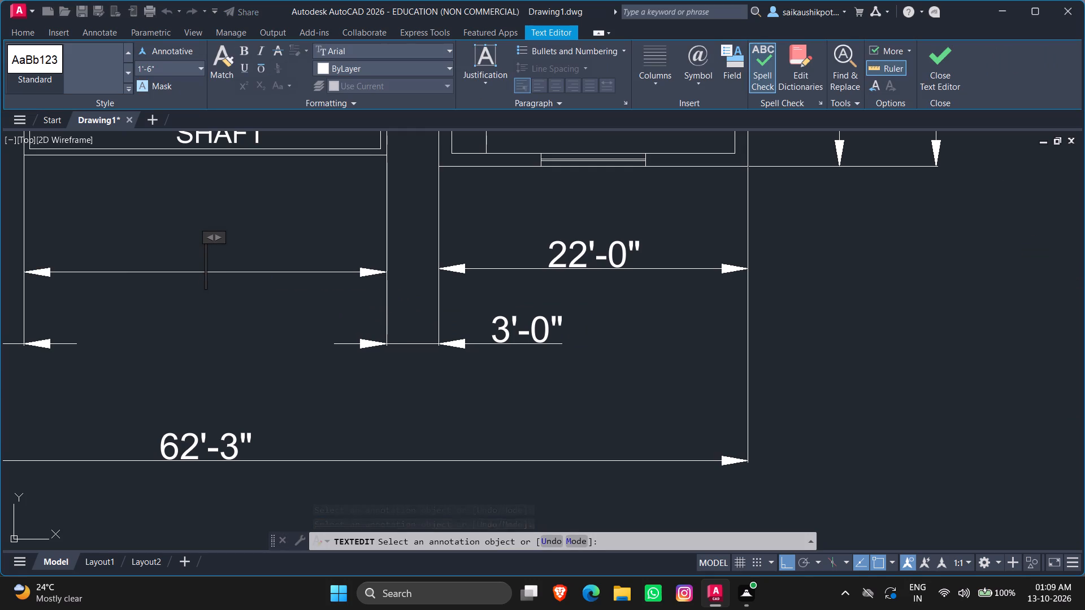
type("25'-0")
key("shift+quotedbl")
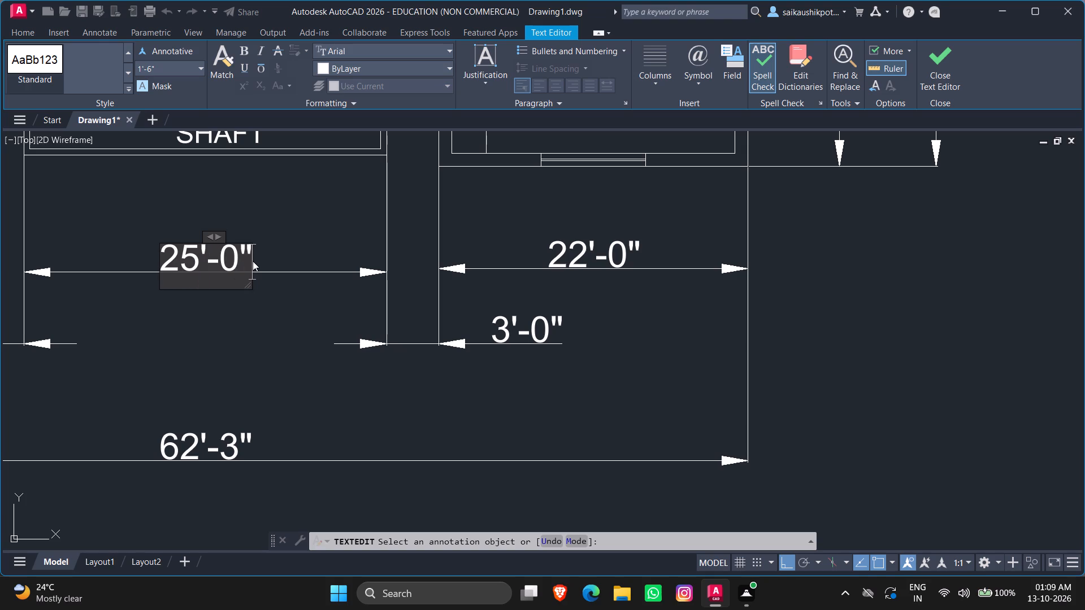
key("Escape")
key("Return")
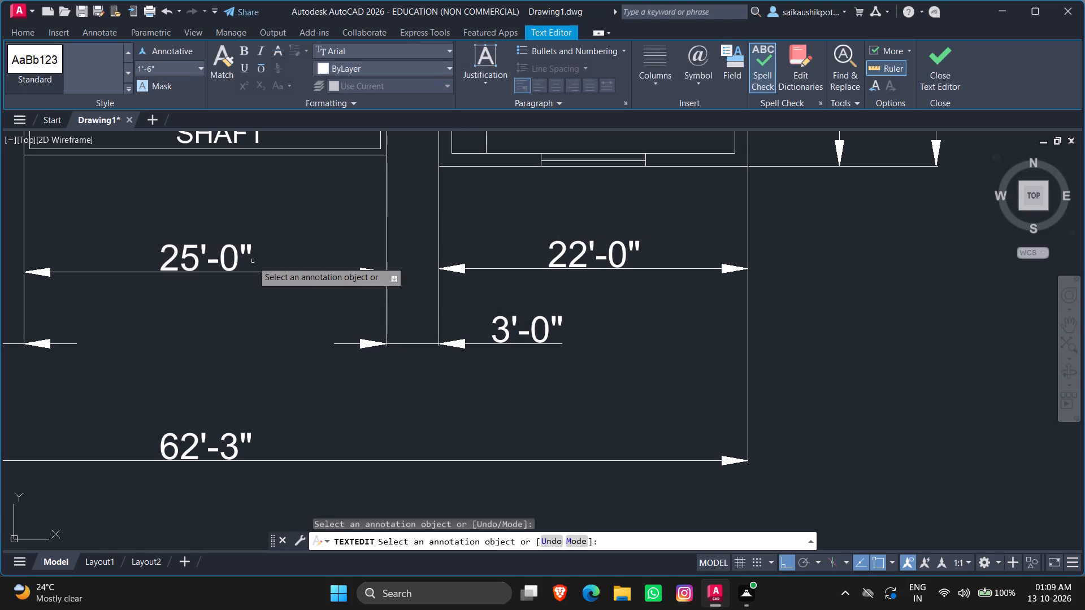
Override the text of the overall width dimension below the building with 75'-0".
scroll(275, 290, "down", 3)
scroll(282, 369, "up", 3)
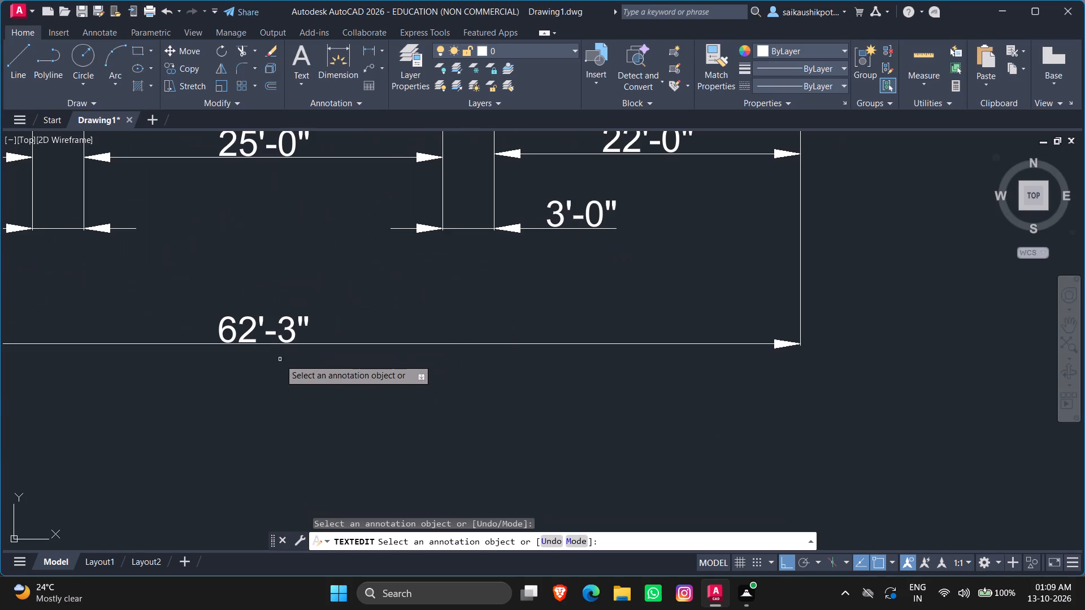
left_click(267, 324)
double_click(256, 321)
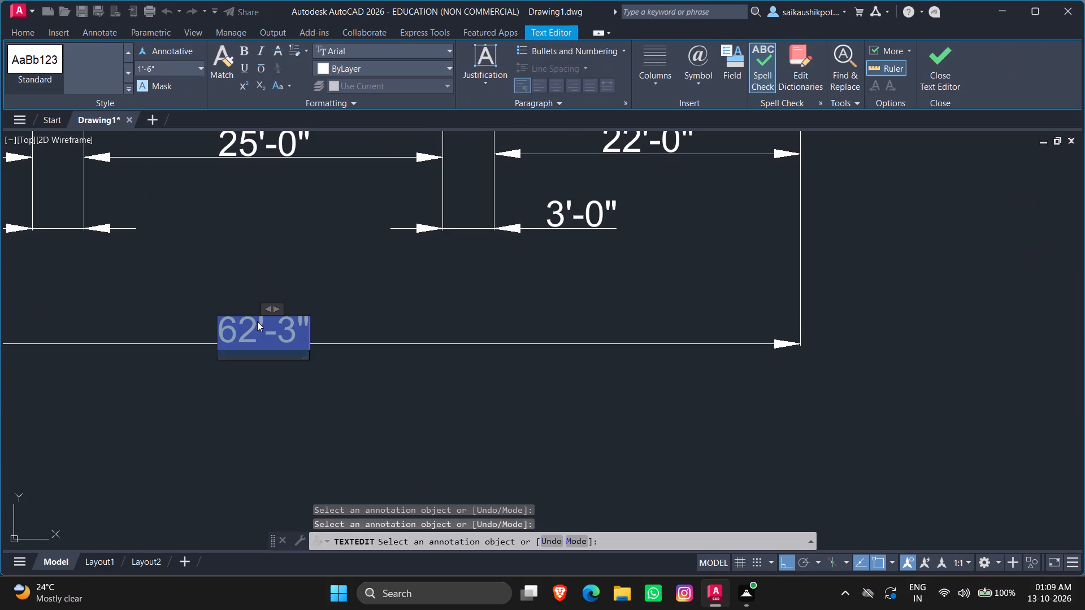
key("End")
key("BackSpace")
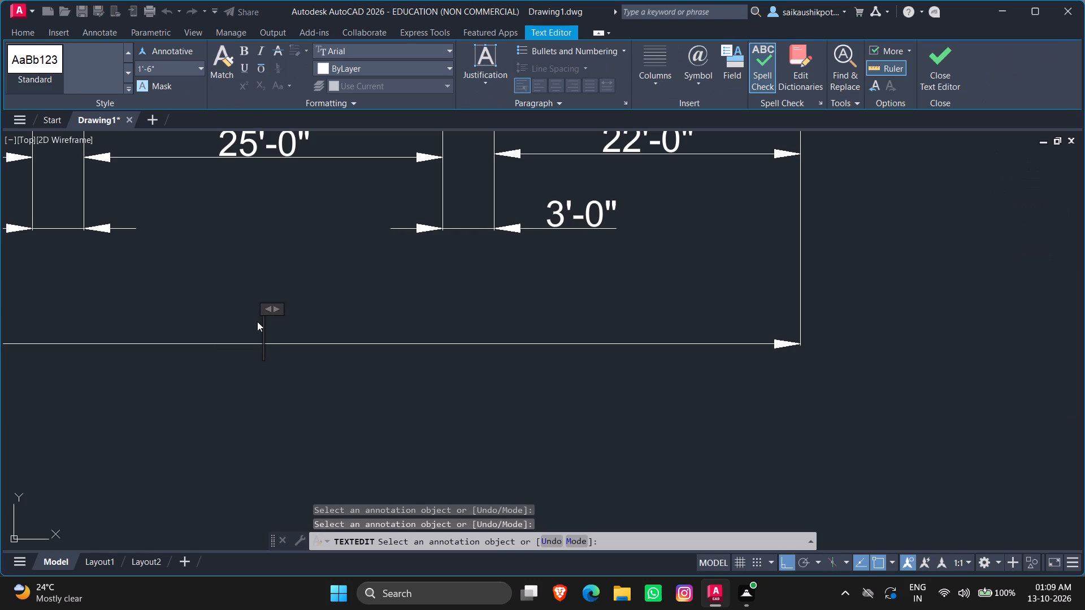
type("75'-0\"")
key("Return")
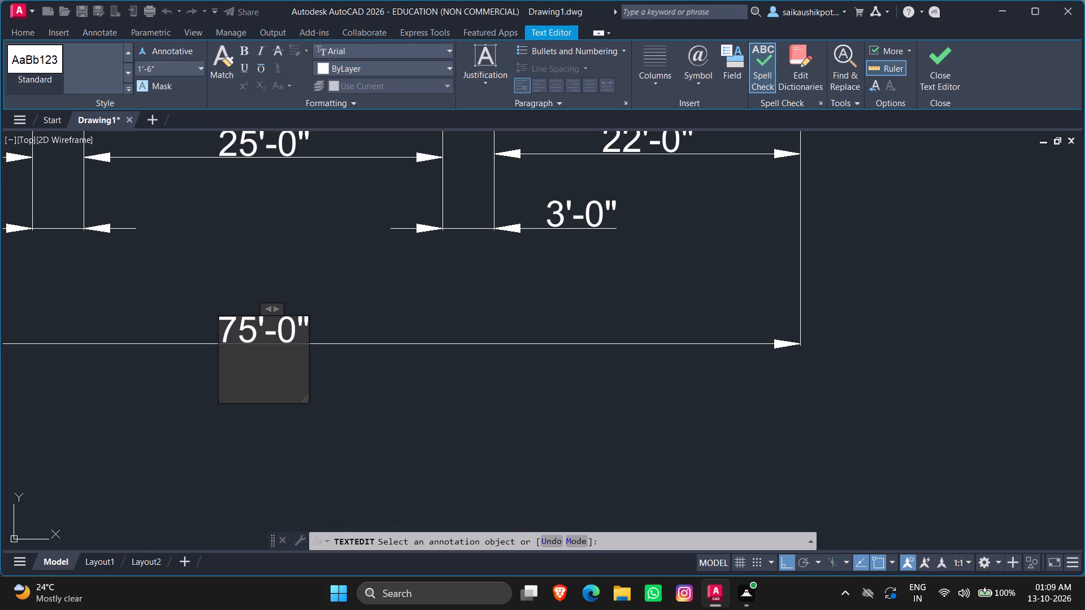
key("Escape")
key("Return")
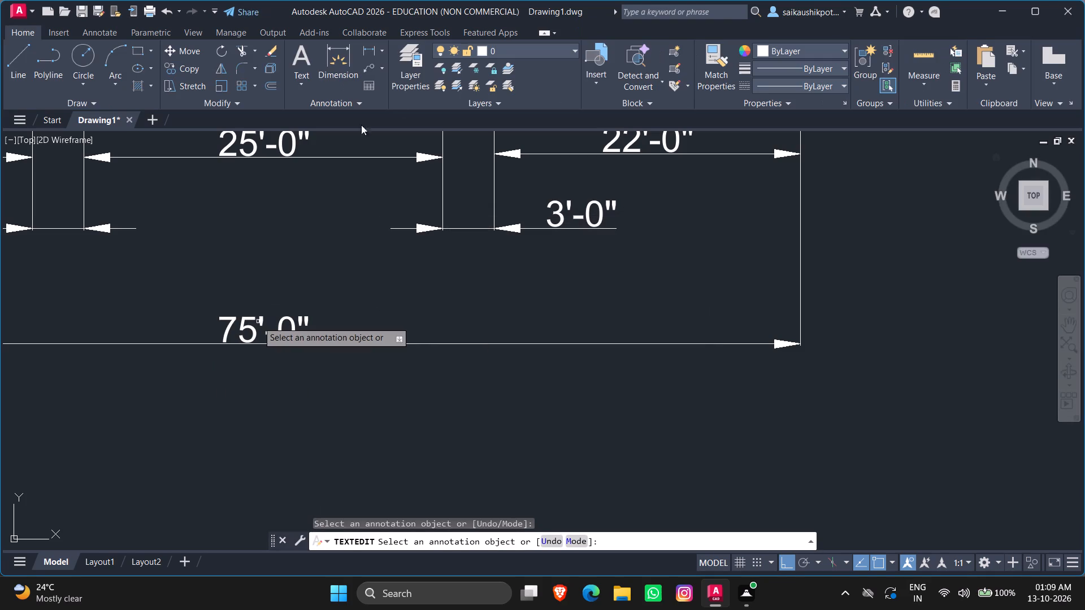
Override the text of the narrow bottom dimension immediately left of the lower shaft with 3'-0".
scroll(225, 430, "down", 2)
scroll(266, 368, "down", 1)
scroll(183, 369, "up", 3)
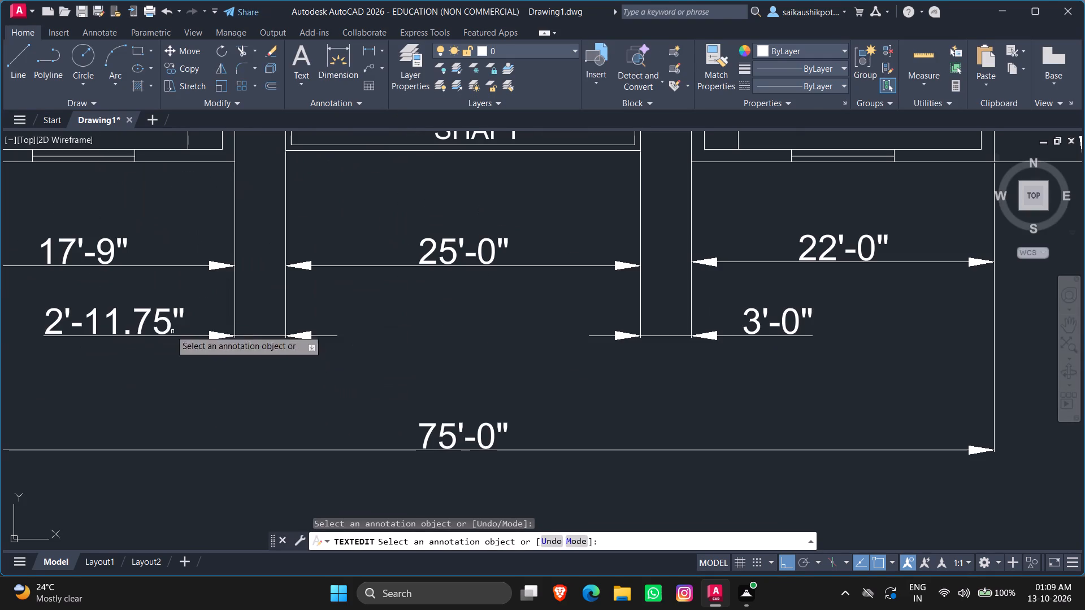
left_click(115, 312)
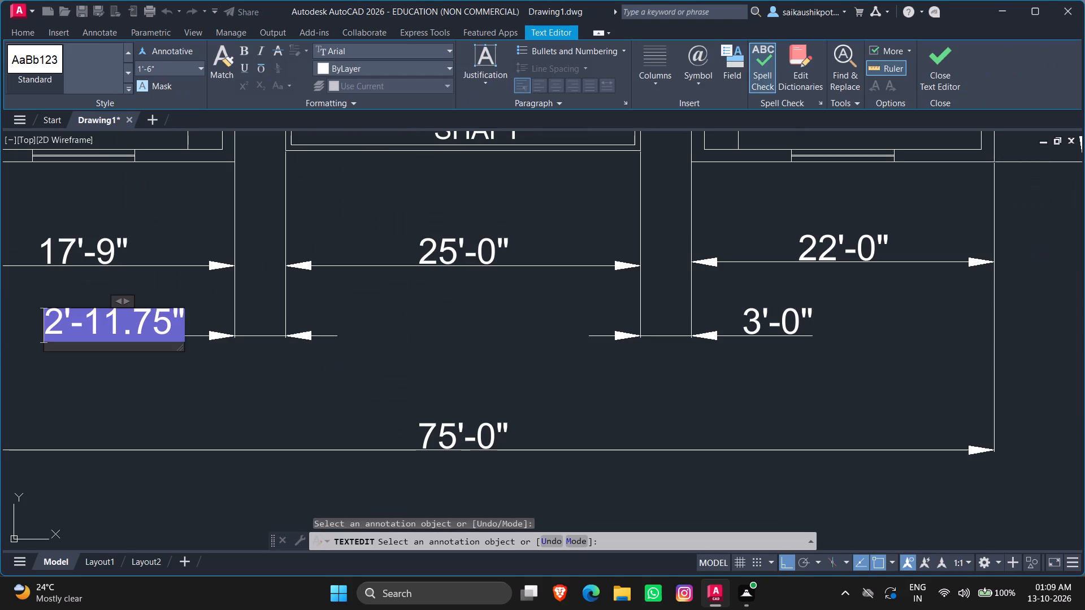
key("End")
key("BackSpace")
type("3'-0\"")
key("Escape")
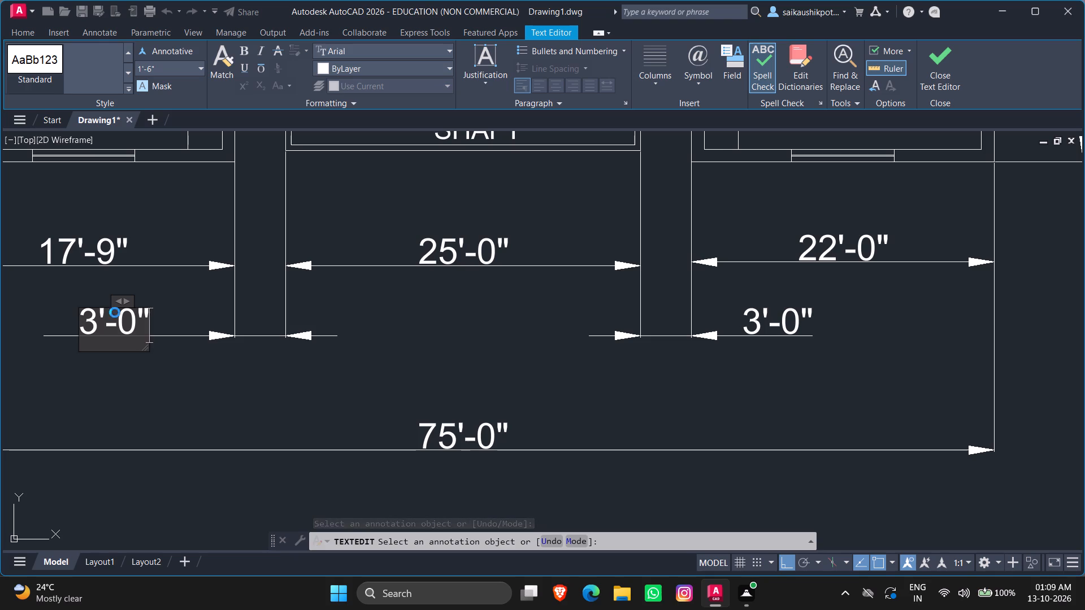
key("Return")
scroll(155, 310, "down", 3)
scroll(142, 299, "up", 2)
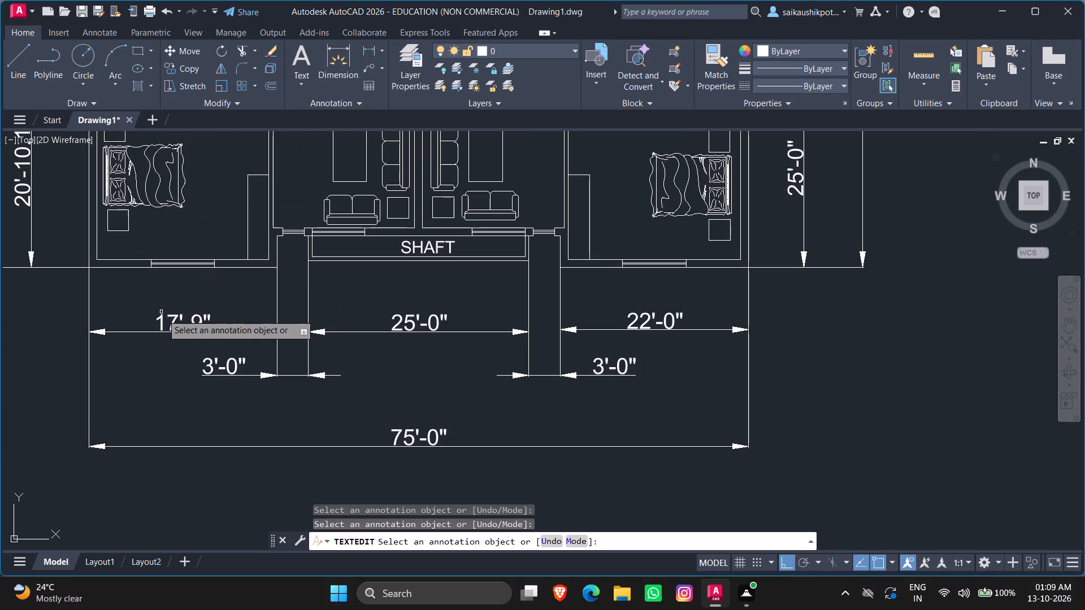
Override the text of the leftmost dimension in the chain below the building with 22'-0".
left_click(167, 325)
double_click(163, 324)
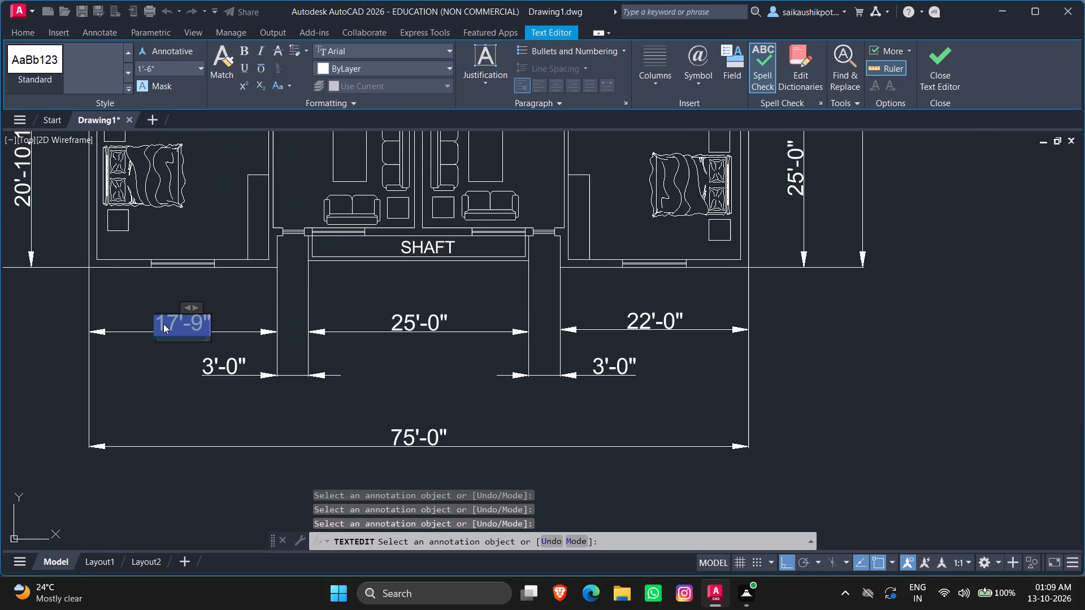
key("End")
key("BackSpace")
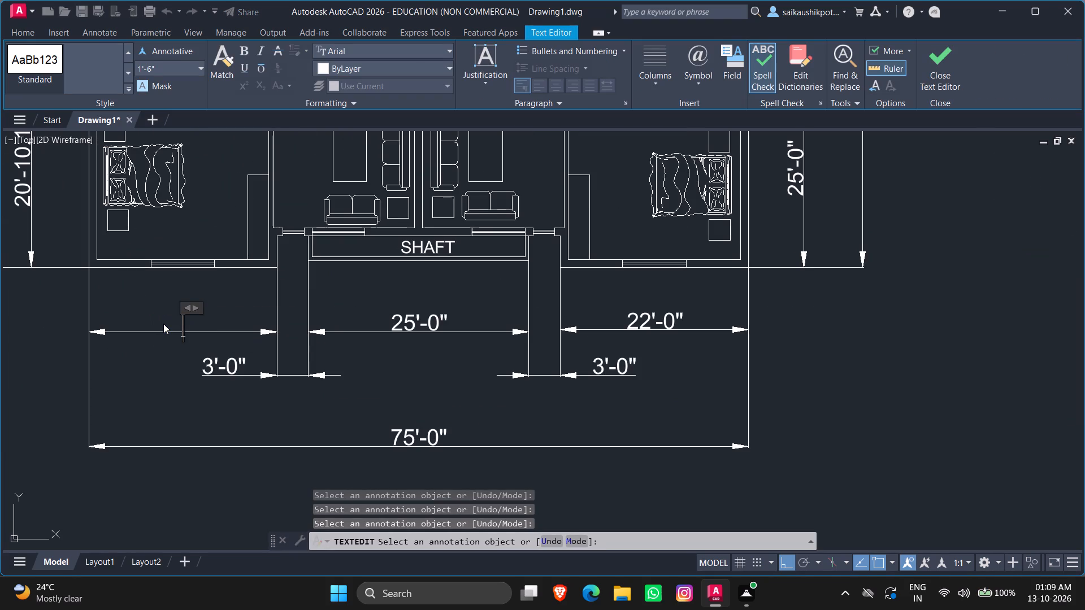
type("22'")
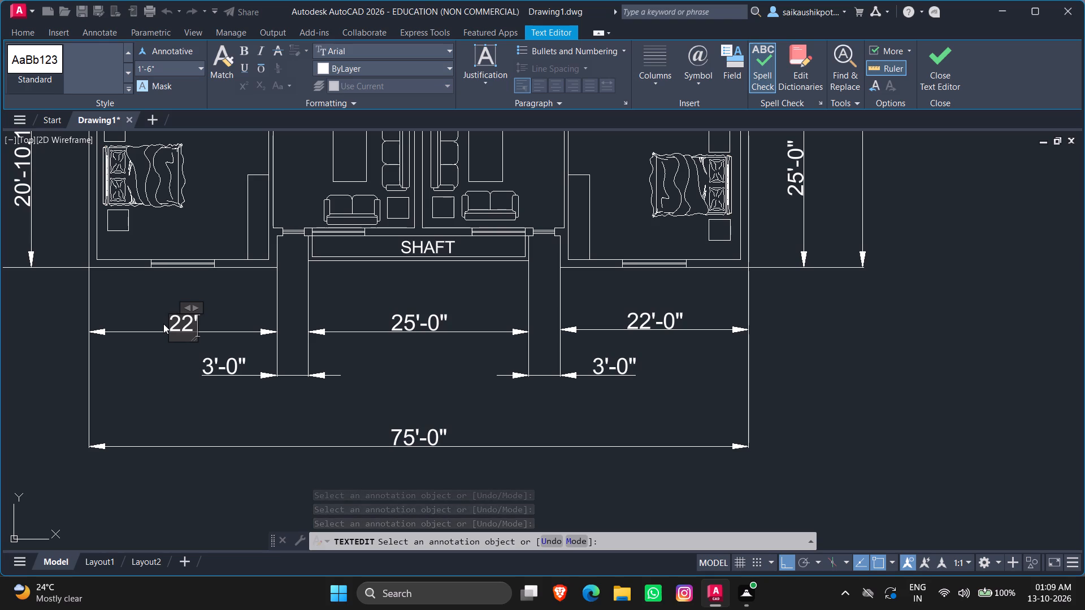
type("-0\"")
key("Return")
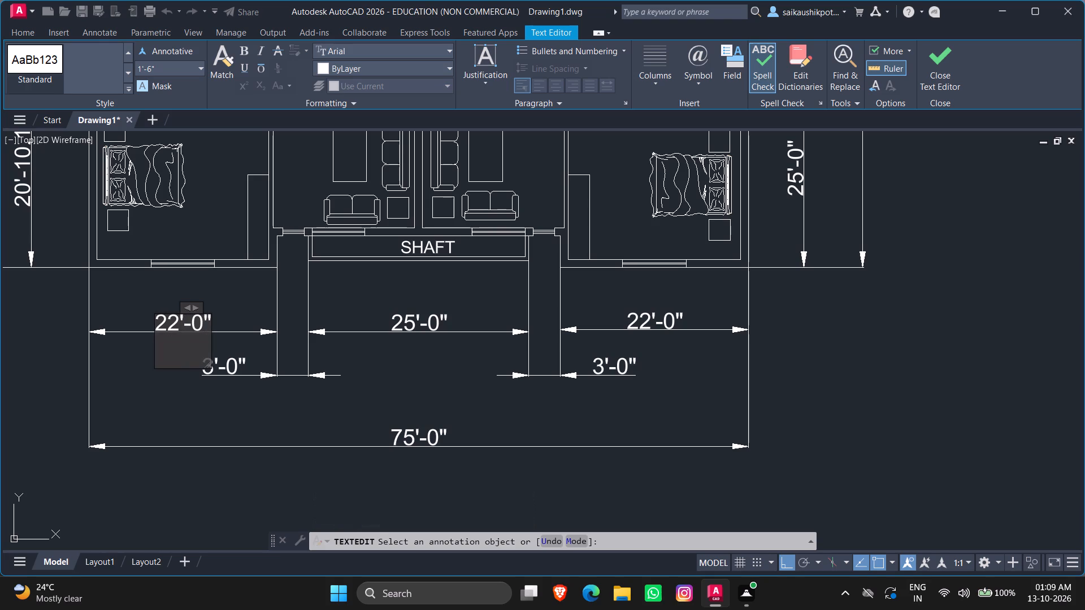
key("Escape")
key("Return")
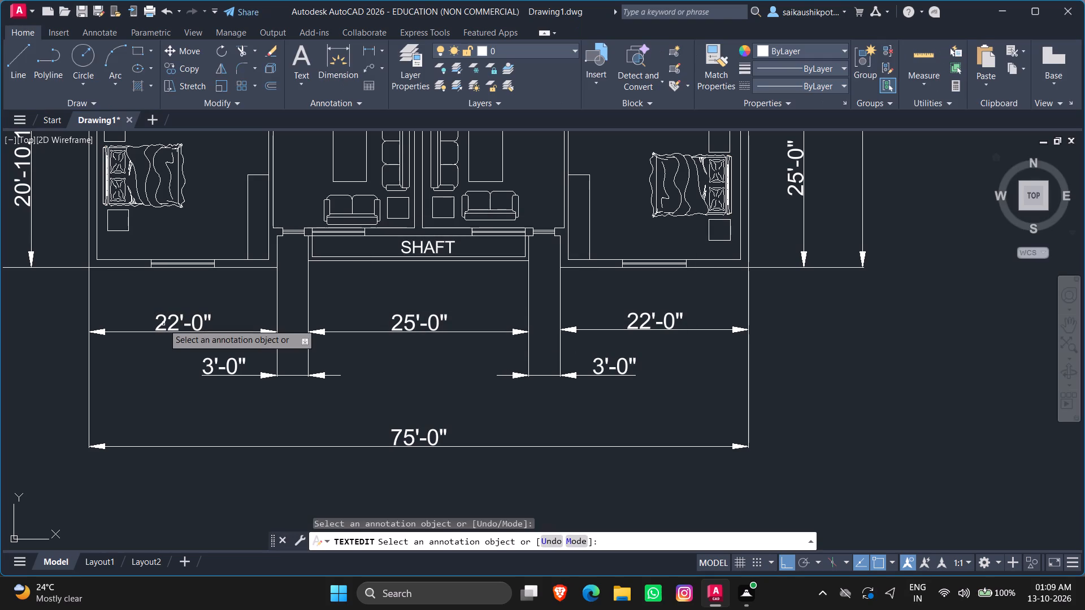
Override the text of the lowest dimension in the building's left-side chain with 25'-0".
scroll(316, 285, "down", 4)
scroll(205, 310, "up", 3)
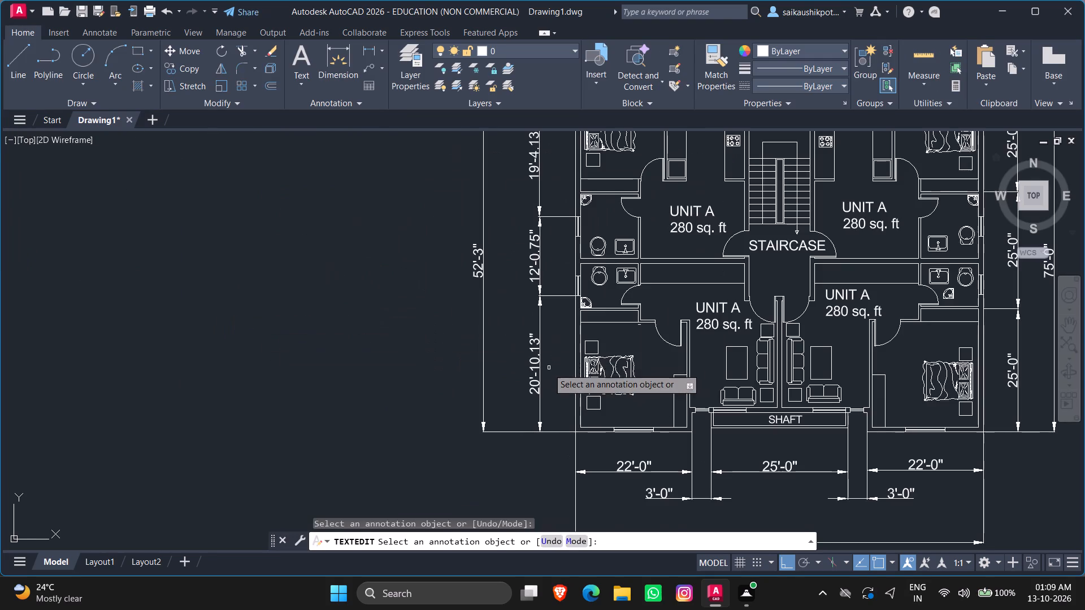
scroll(548, 368, "up", 2)
left_click(511, 369)
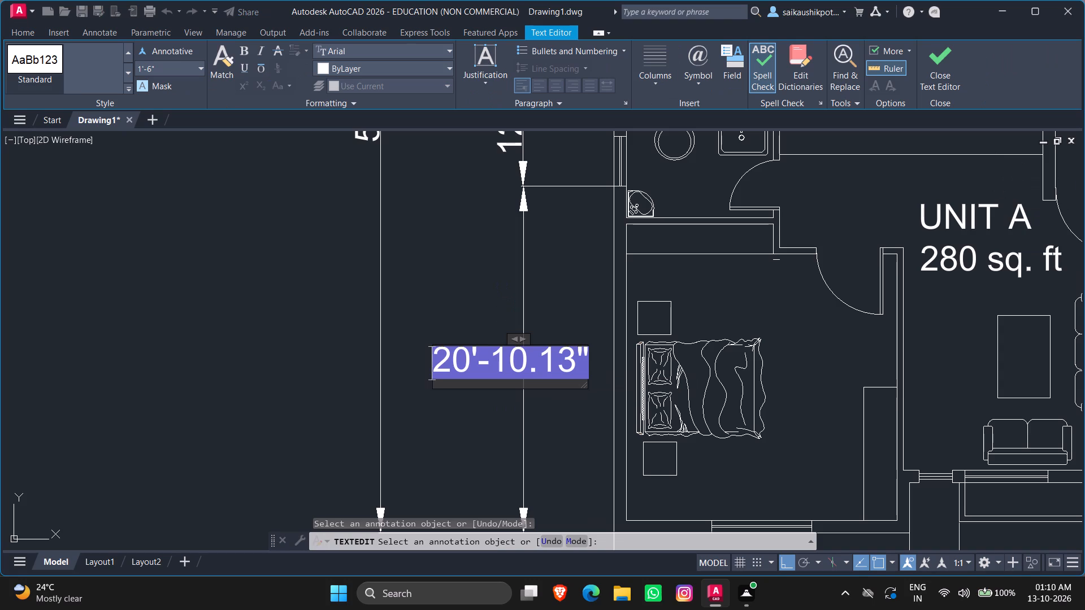
key("BackSpace")
key("End")
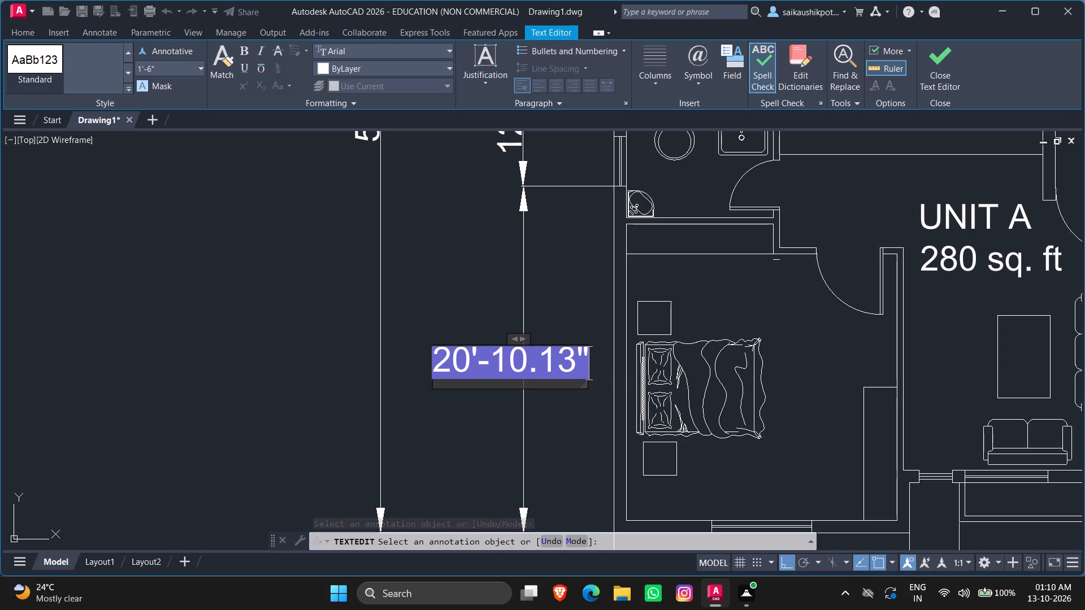
key("BackSpace")
type("25'-0")
key("shift+quotedbl")
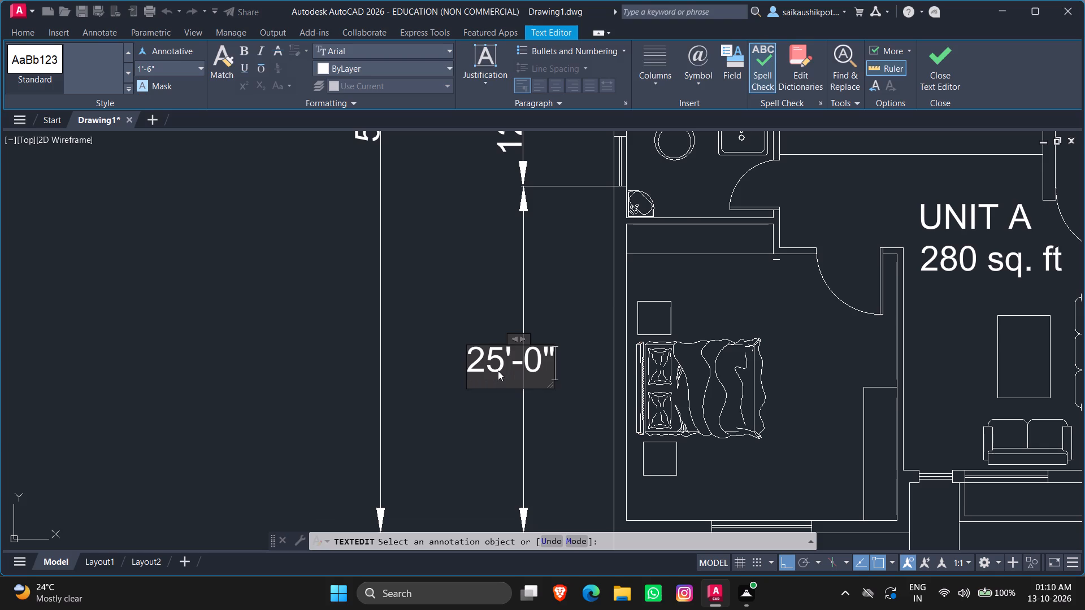
key("Escape")
key("Return")
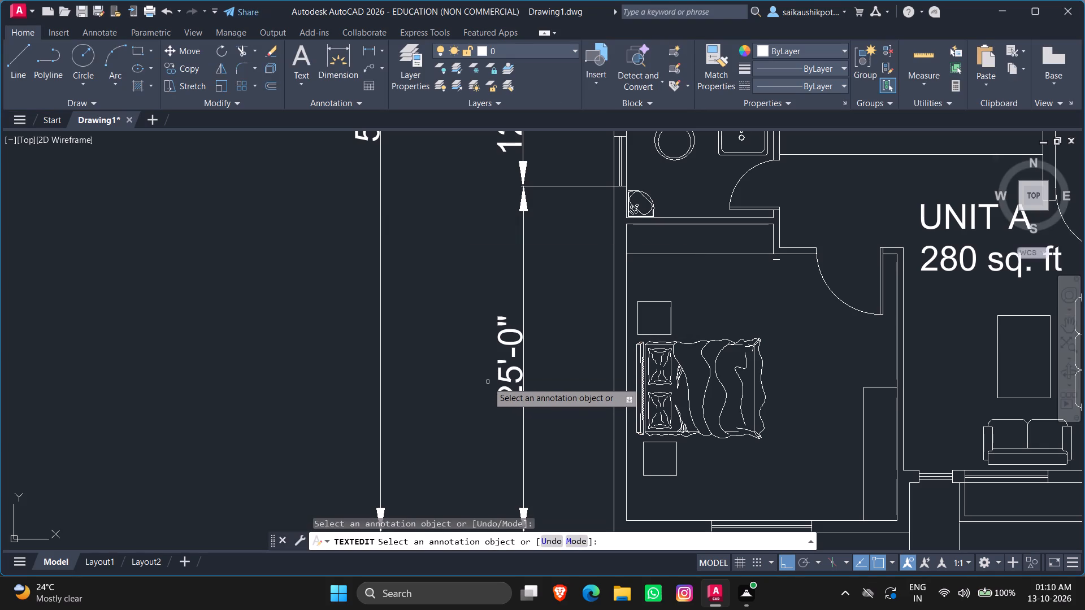
Override the text of the middle dimension in the left-side chain, beside the toilets, with 19'-0".
scroll(514, 365, "down", 2)
scroll(506, 263, "up", 2)
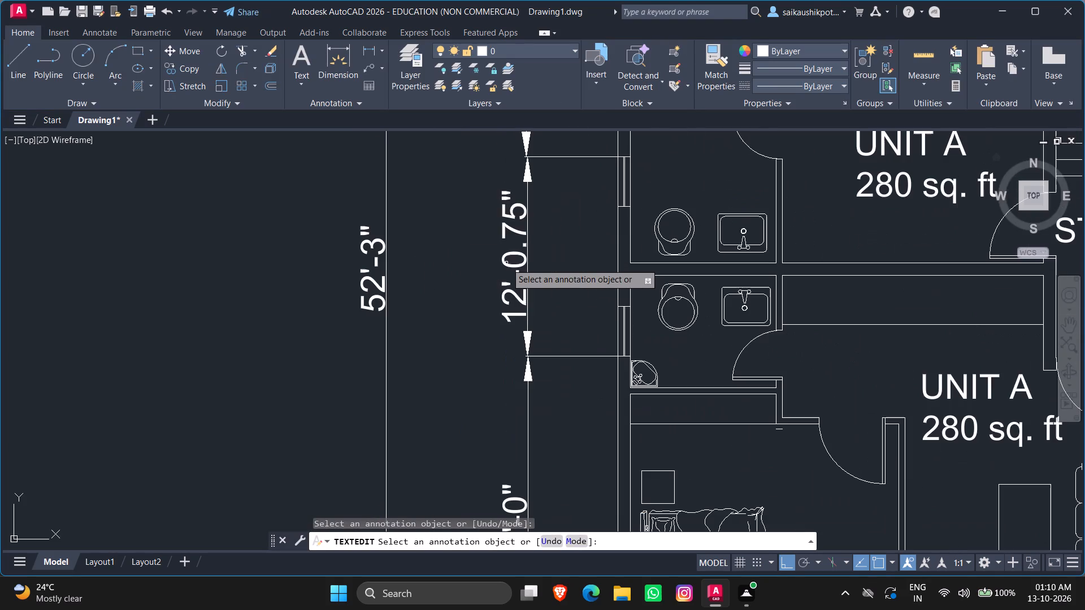
left_click(506, 263)
key("End")
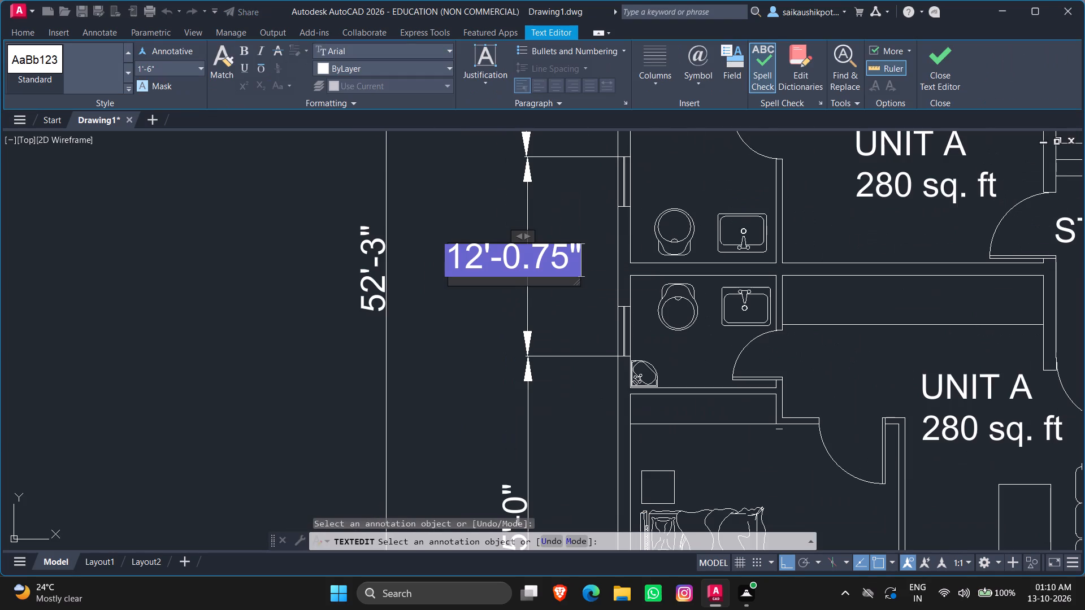
key("BackSpace")
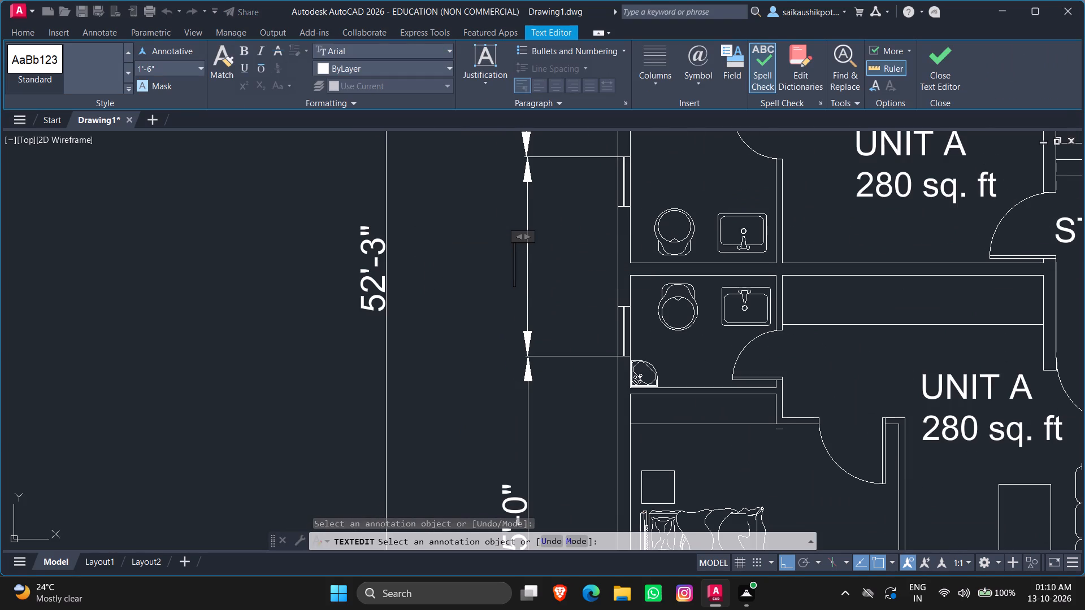
type("19")
type("'-0")
key("shift+quotedbl")
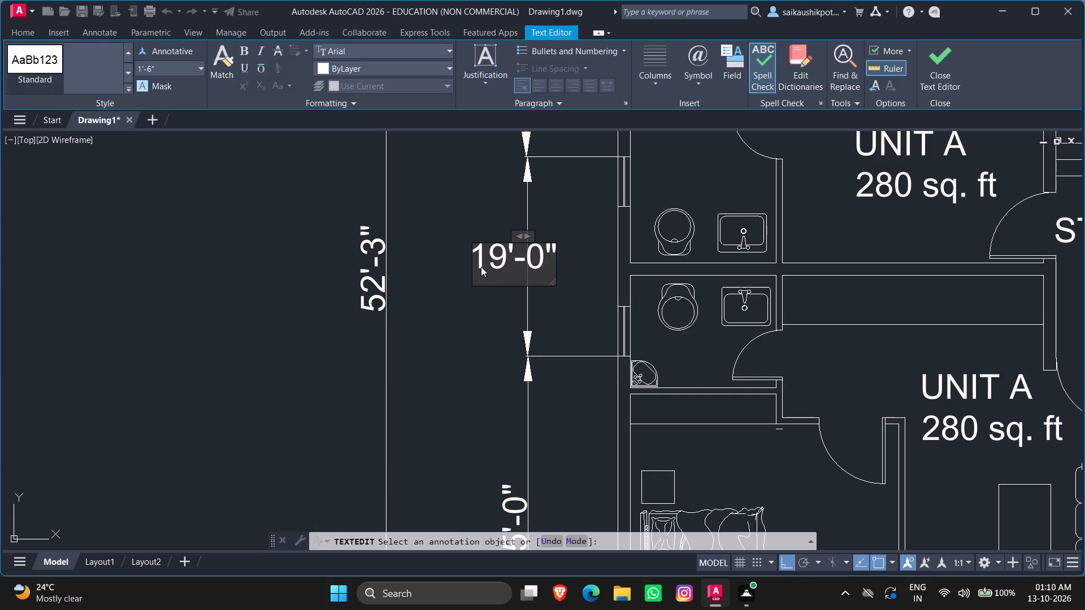
key("Escape")
key("Return")
Override the text of the uppermost dimension in the left-side chain, beside the upper-left bedroom, with 25'-0".
scroll(408, 348, "down", 3)
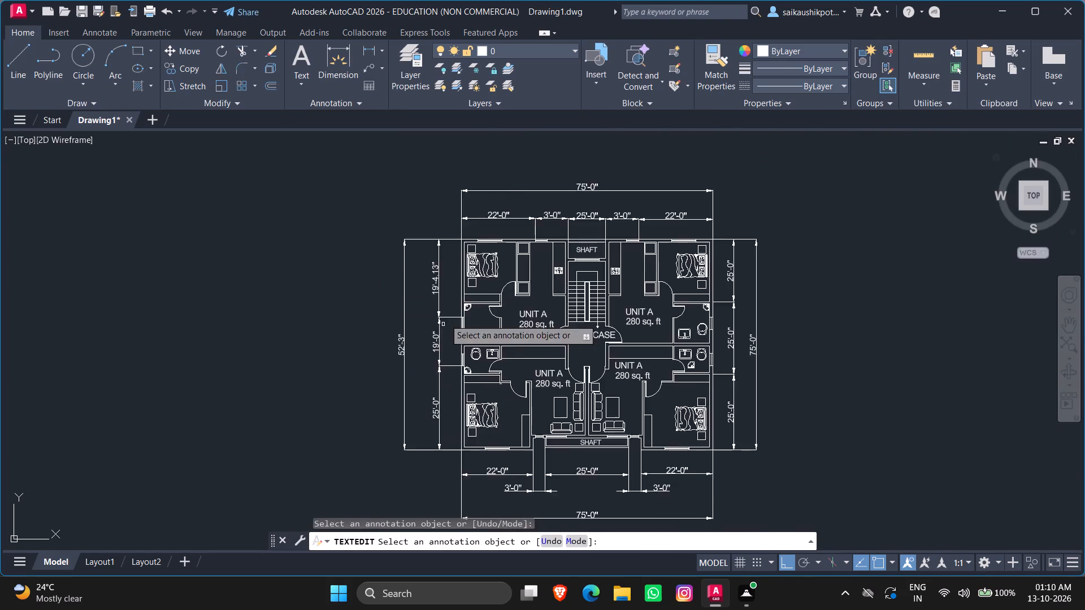
scroll(448, 272, "up", 3)
left_click(410, 300)
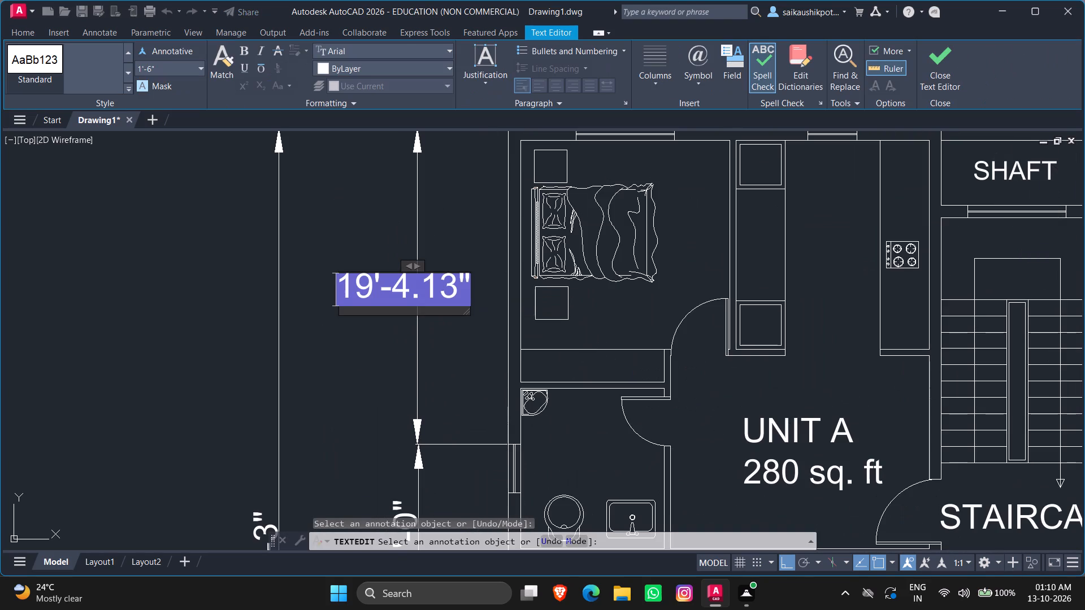
key("End")
key("BackSpace")
type("25")
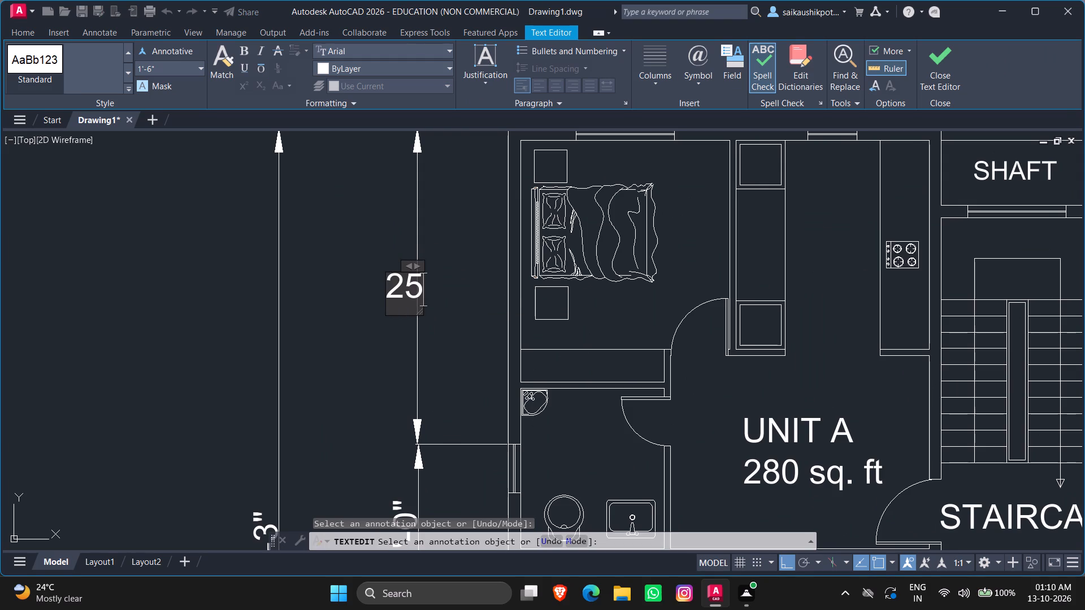
type("'-0")
key("shift+quotedbl")
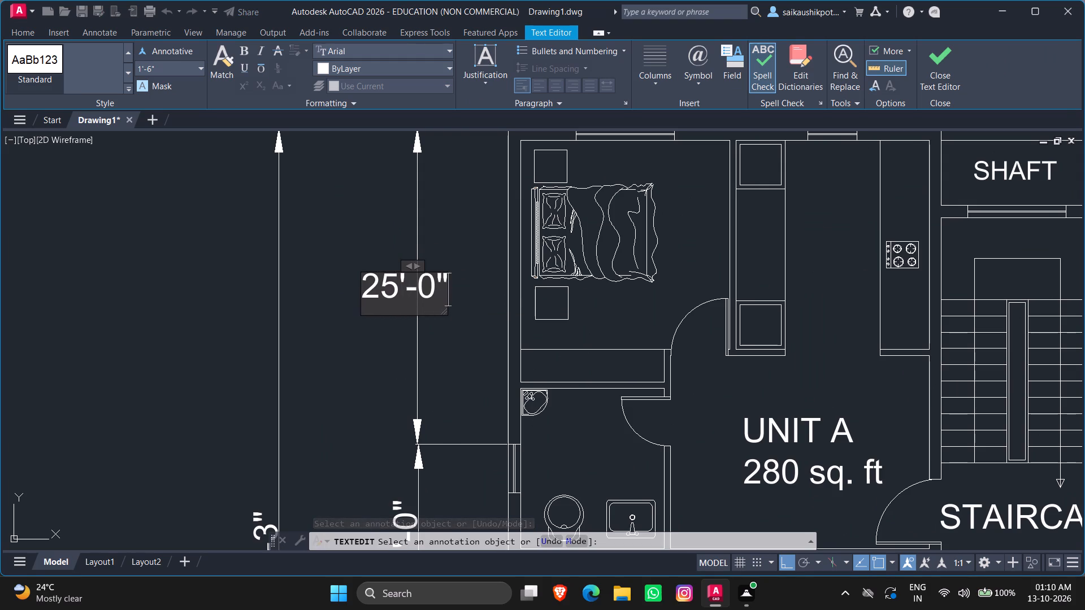
key("Escape")
key("Return")
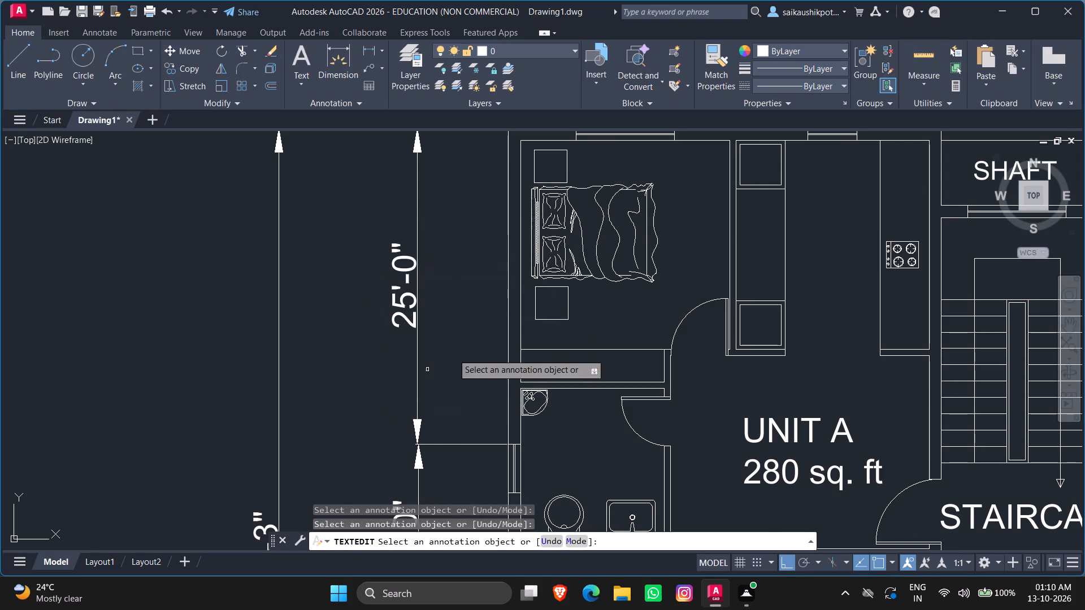
Override the text of the overall height dimension on the building's left side with 75'-0" and end text editing.
scroll(462, 342, "down", 3)
scroll(381, 446, "up", 3)
left_click(415, 354)
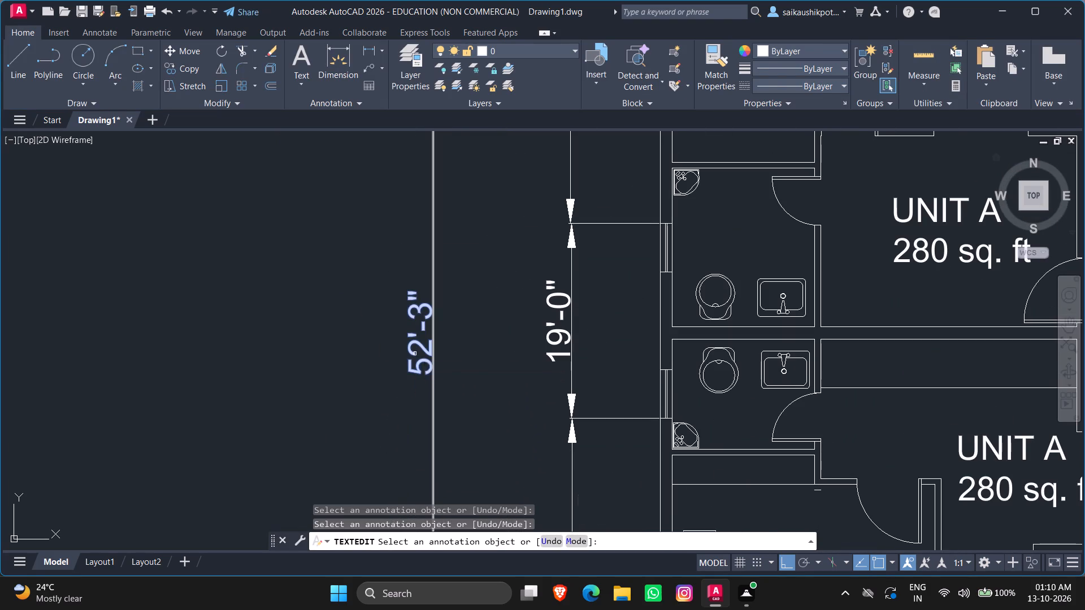
key("End")
key("BackSpace")
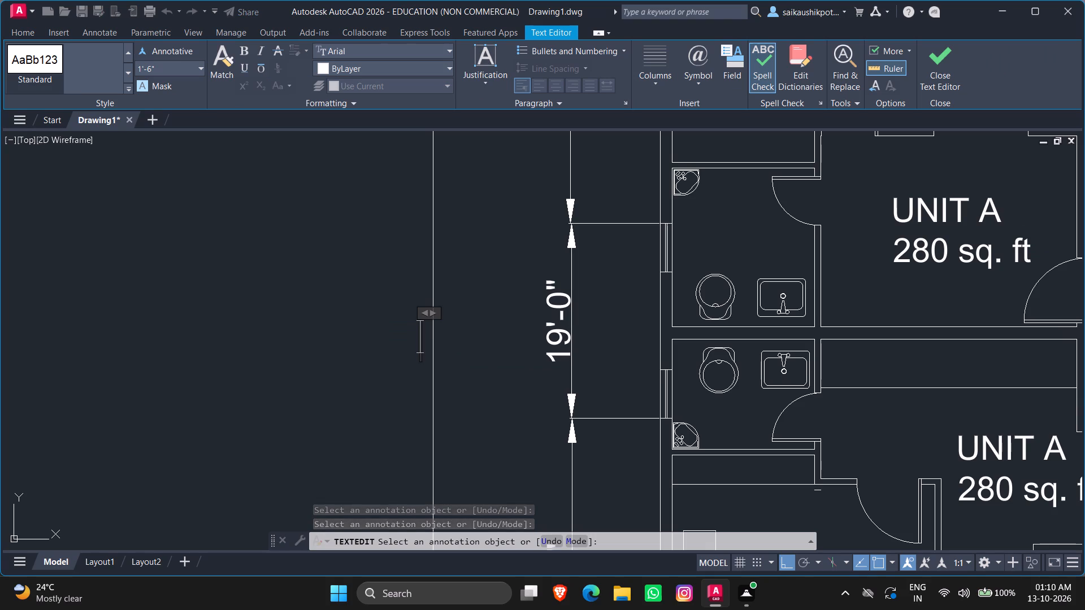
type("75")
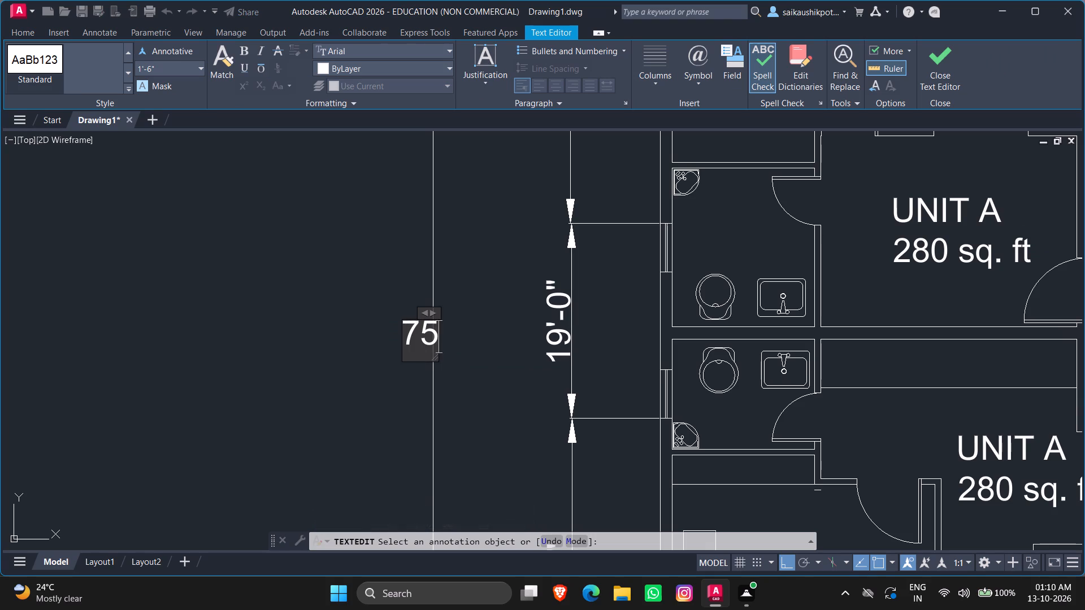
key("apostrophe")
type("-0\"")
key("Escape")
key("Return")
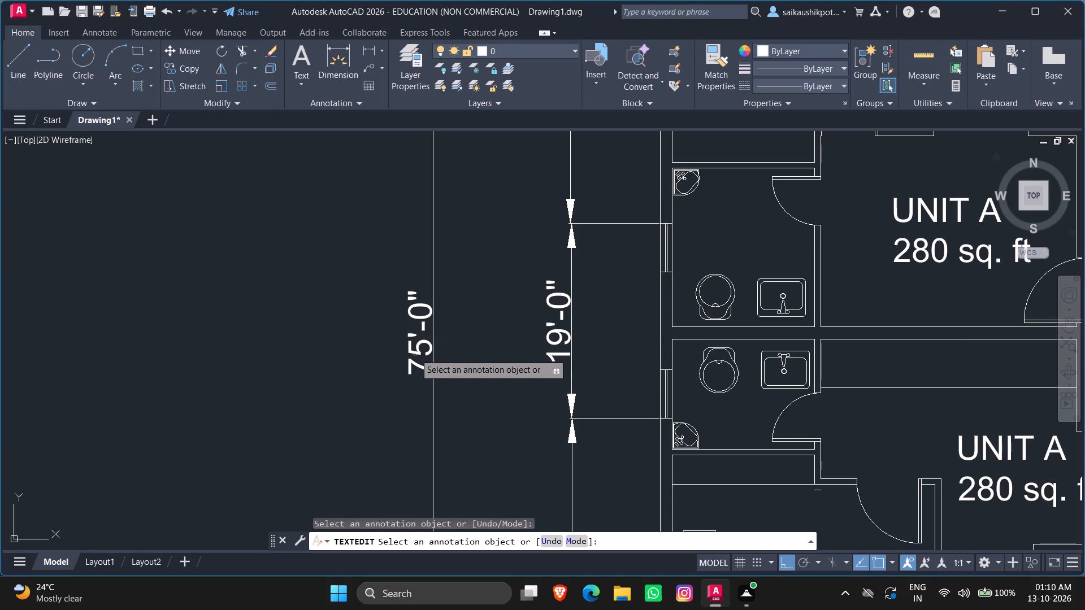
scroll(415, 354, "down", 4)
scroll(554, 258, "up", 3)
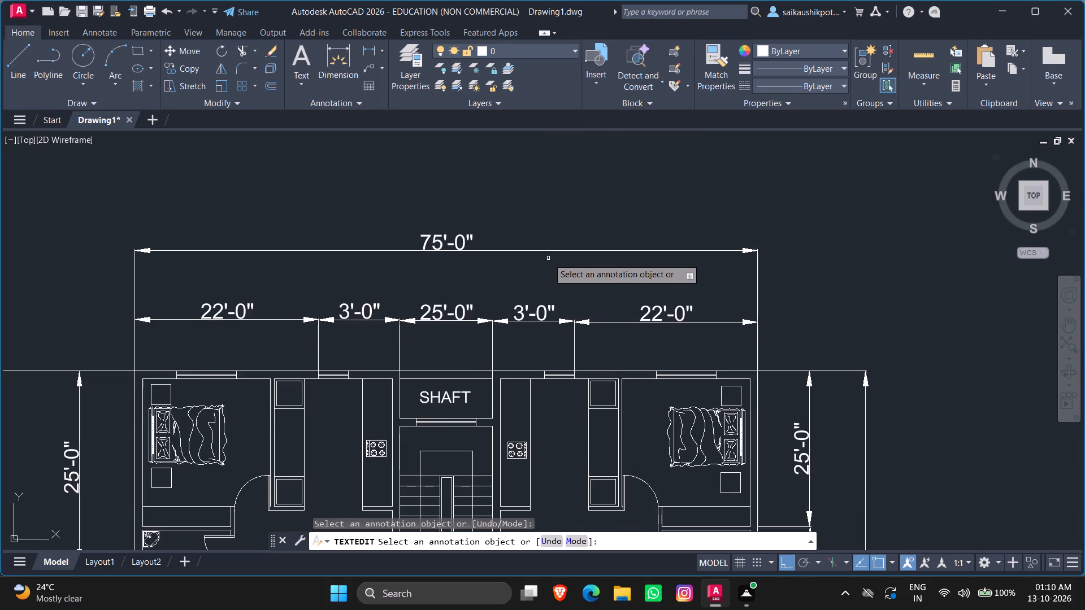
scroll(544, 264, "down", 3)
key("Escape")
key("Escape")
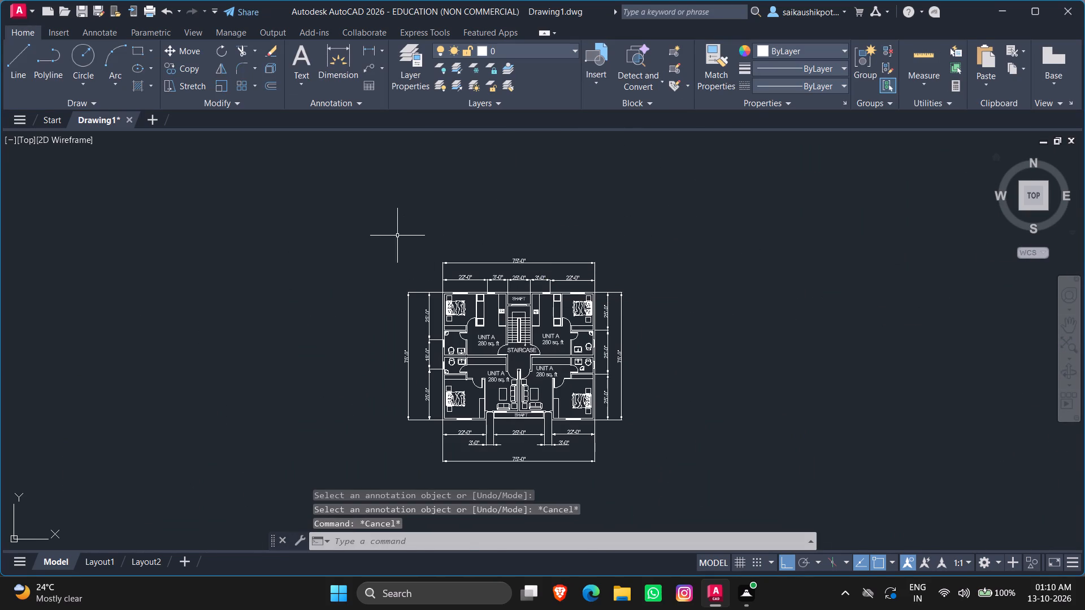
Set the lineweight of the entire floor plan, including its dimensions, to 0.13 mm.
left_click(336, 222)
left_click(711, 499)
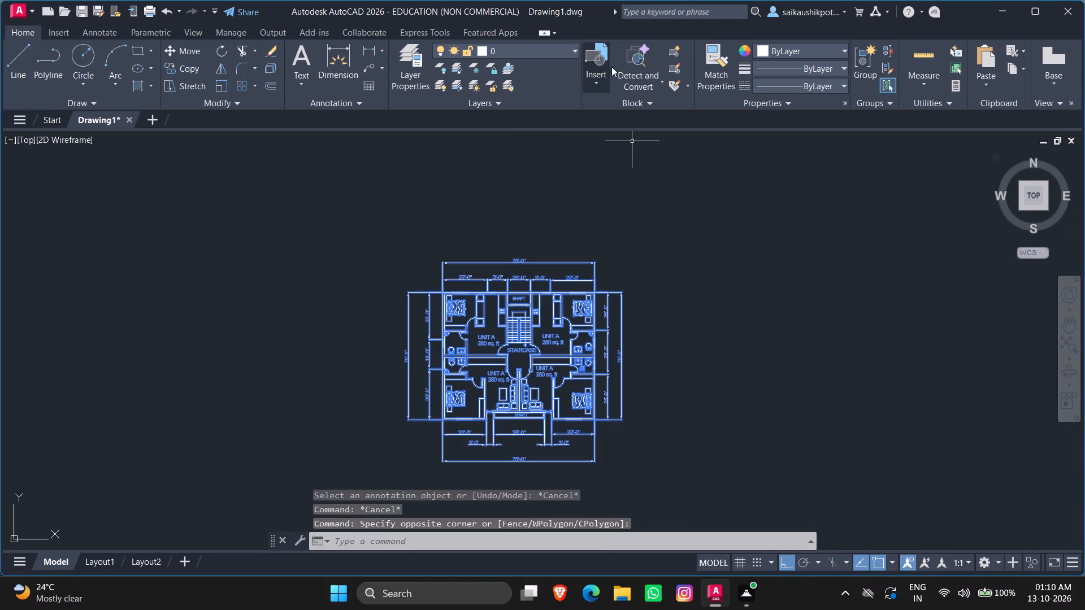
left_click(780, 67)
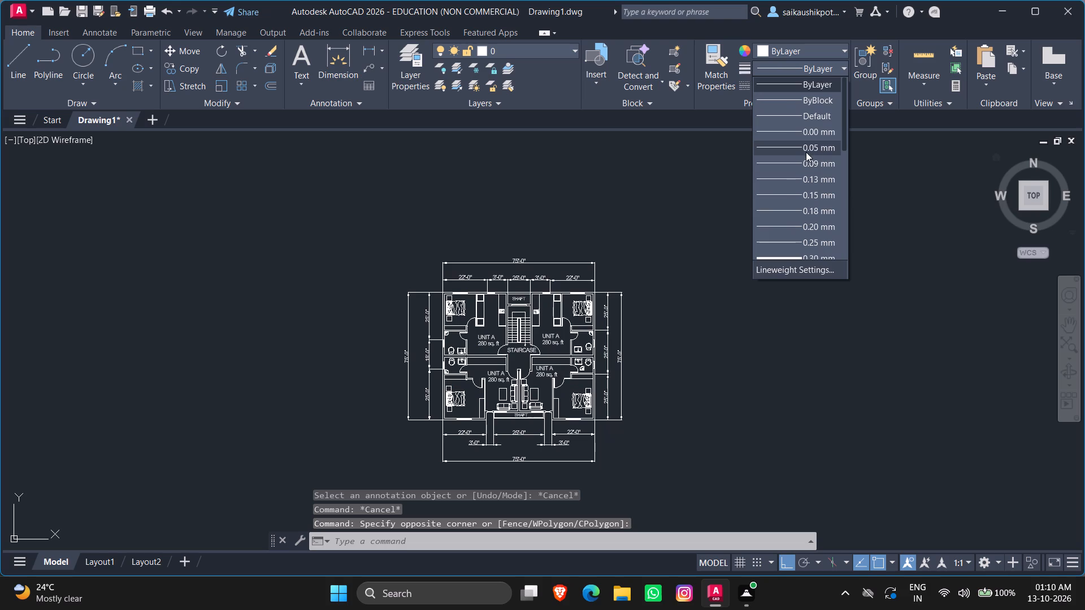
left_click(809, 182)
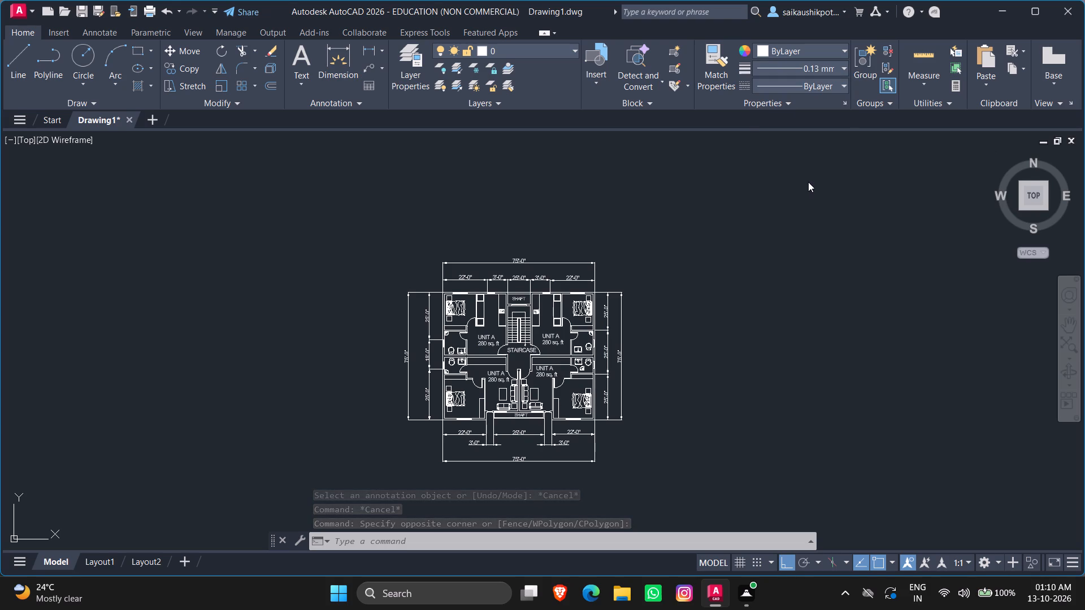
key("Escape")
key("Escape")
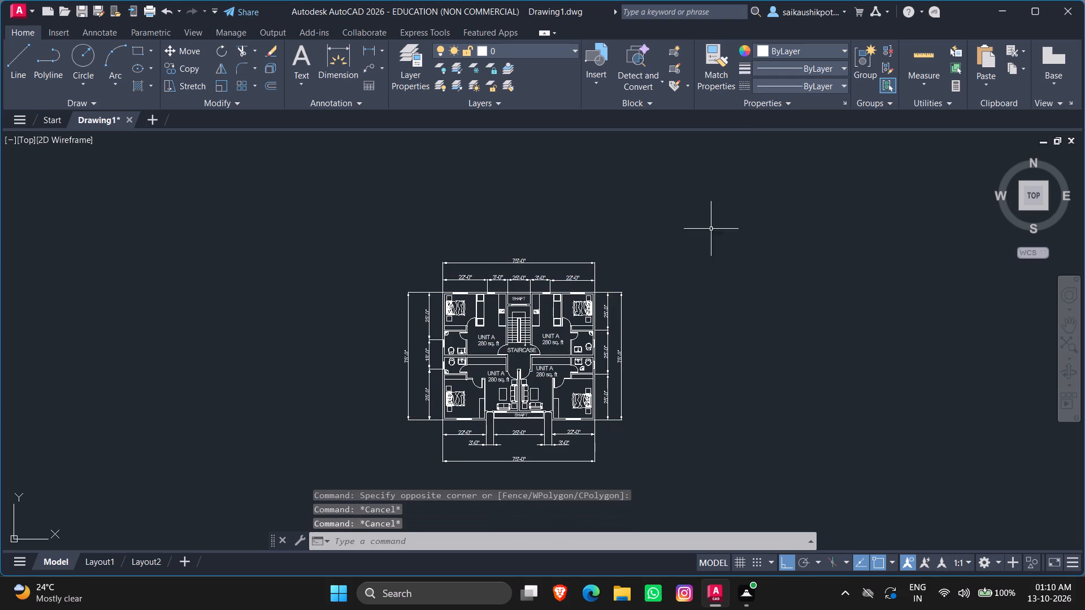
Start a Hatch with the SOLID pattern and the grey colour 99,100,102.
type("HATCH")
key("Return")
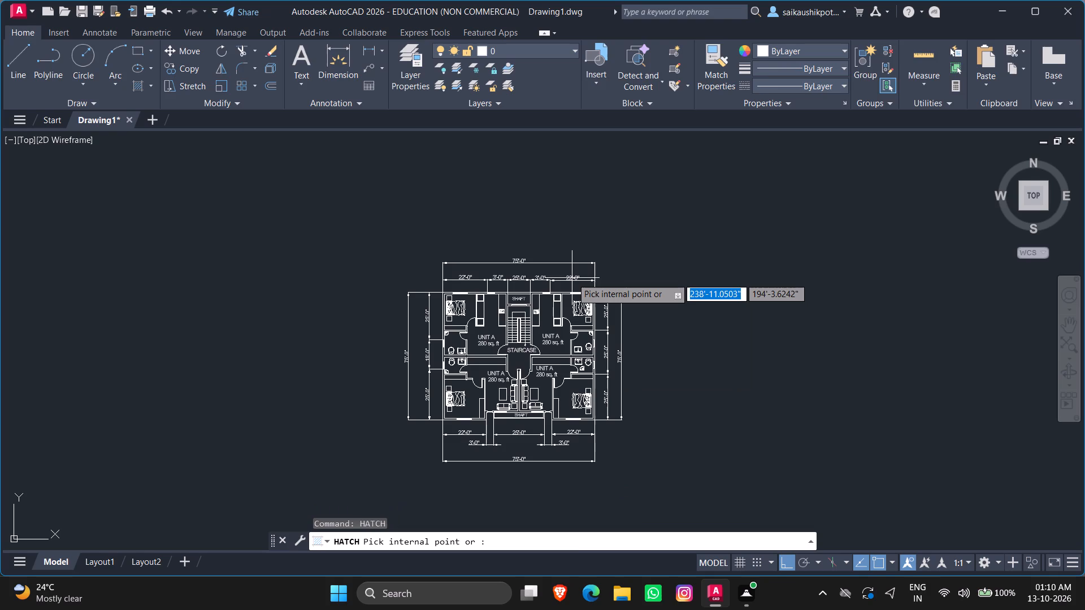
left_click(143, 75)
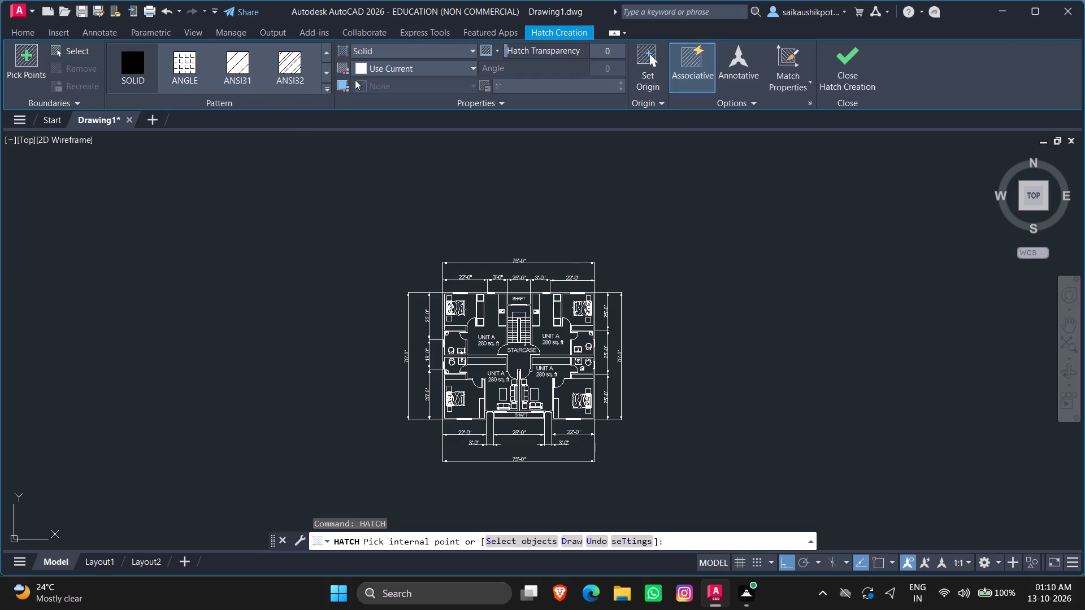
left_click(369, 69)
left_click(361, 144)
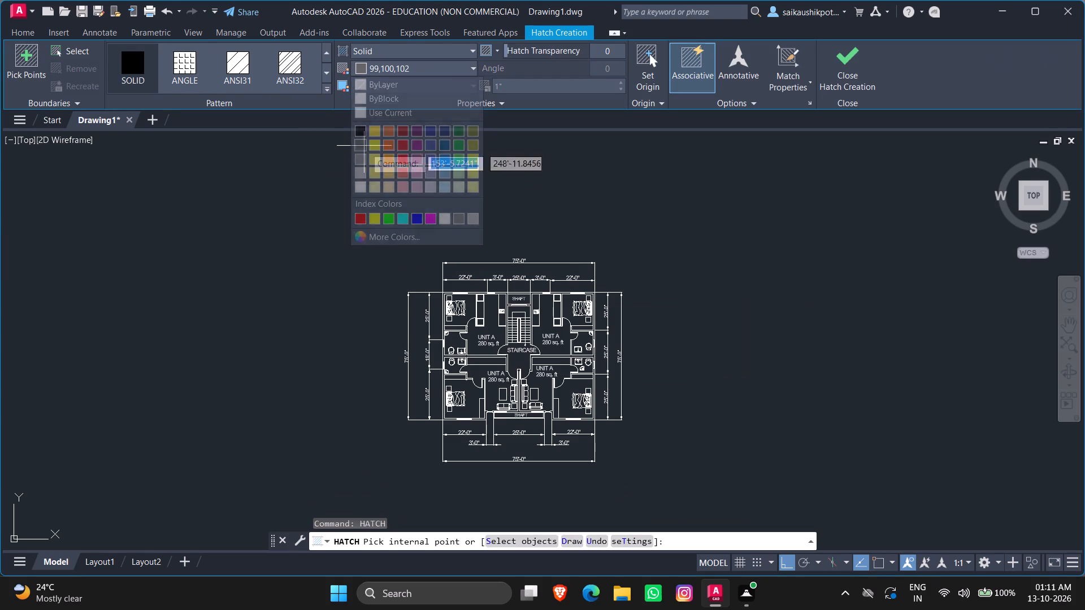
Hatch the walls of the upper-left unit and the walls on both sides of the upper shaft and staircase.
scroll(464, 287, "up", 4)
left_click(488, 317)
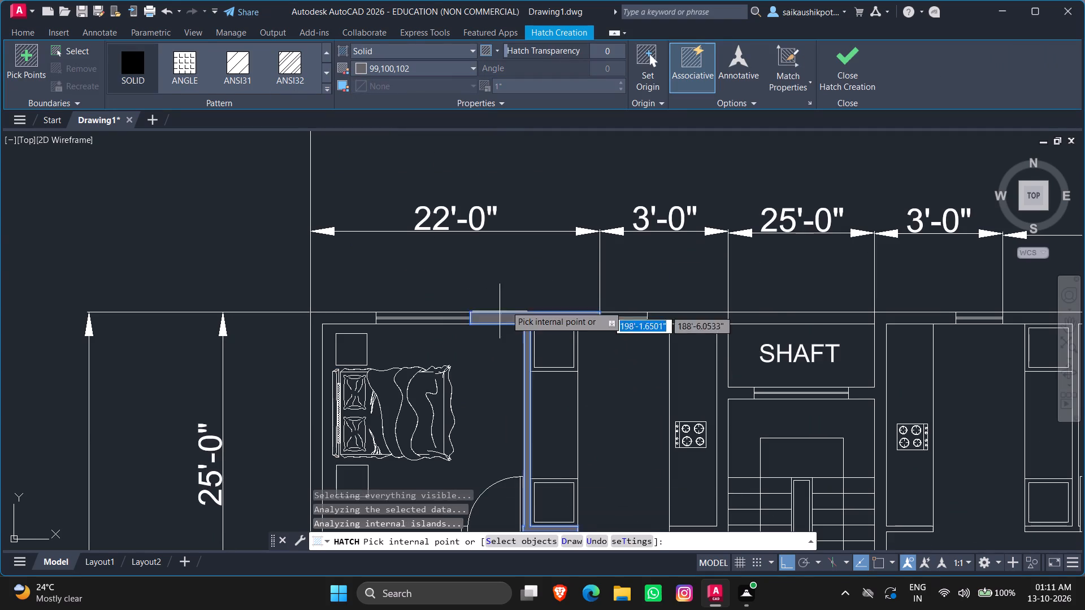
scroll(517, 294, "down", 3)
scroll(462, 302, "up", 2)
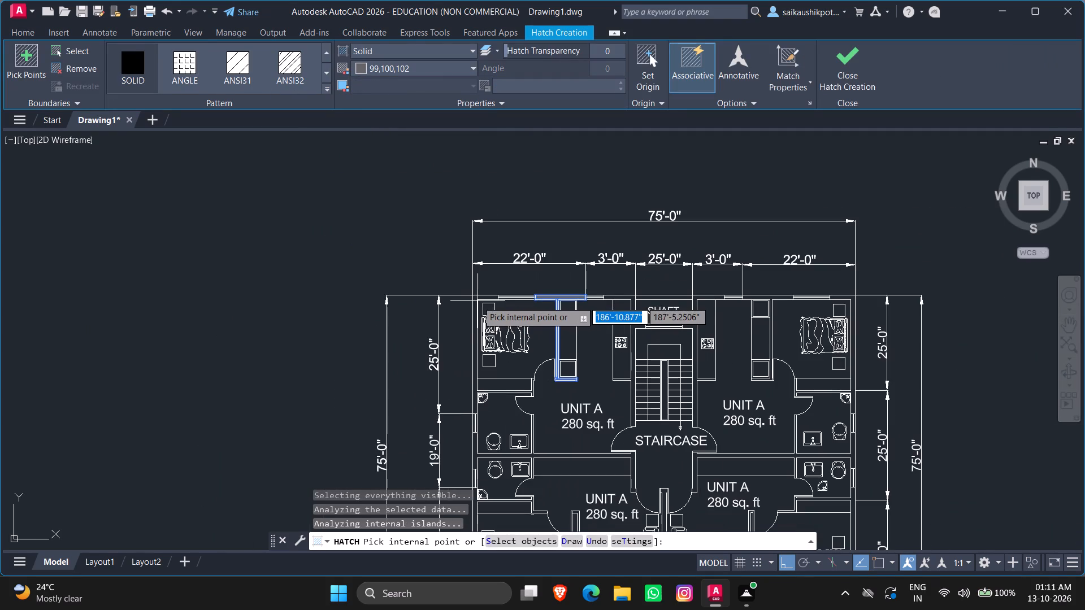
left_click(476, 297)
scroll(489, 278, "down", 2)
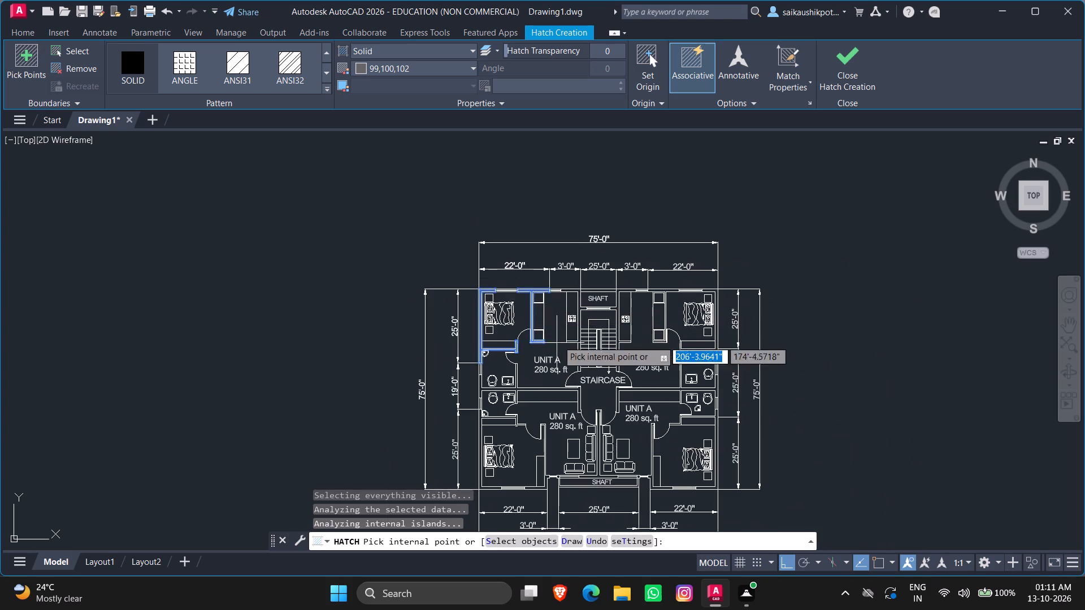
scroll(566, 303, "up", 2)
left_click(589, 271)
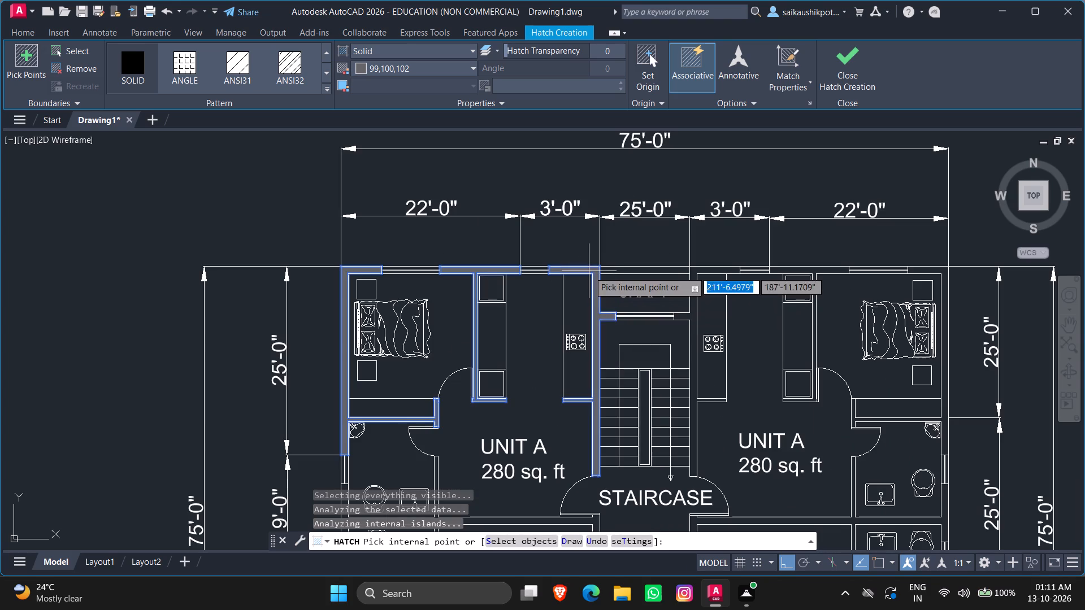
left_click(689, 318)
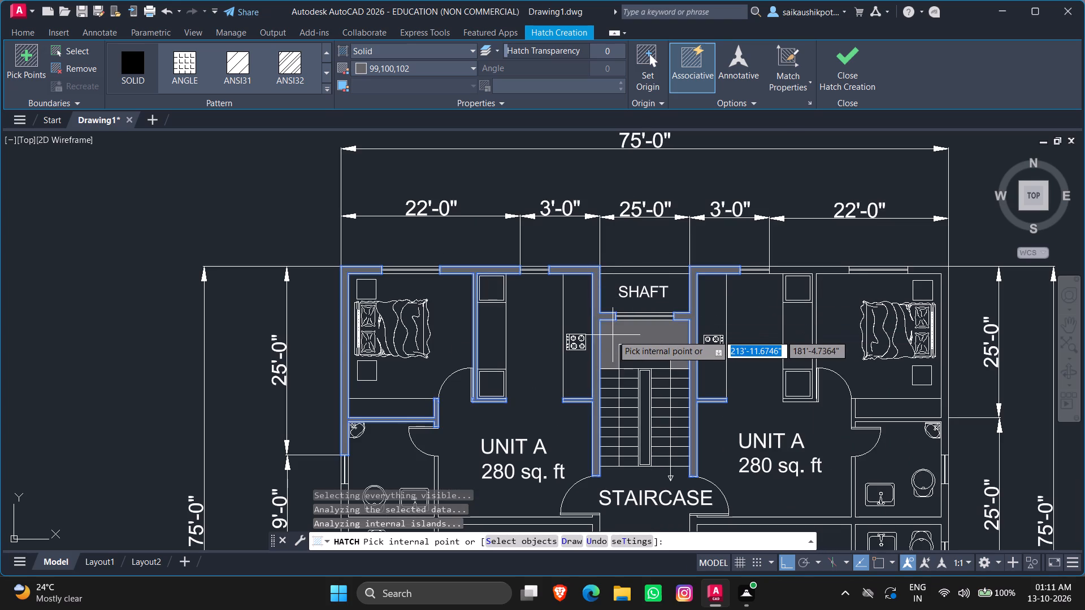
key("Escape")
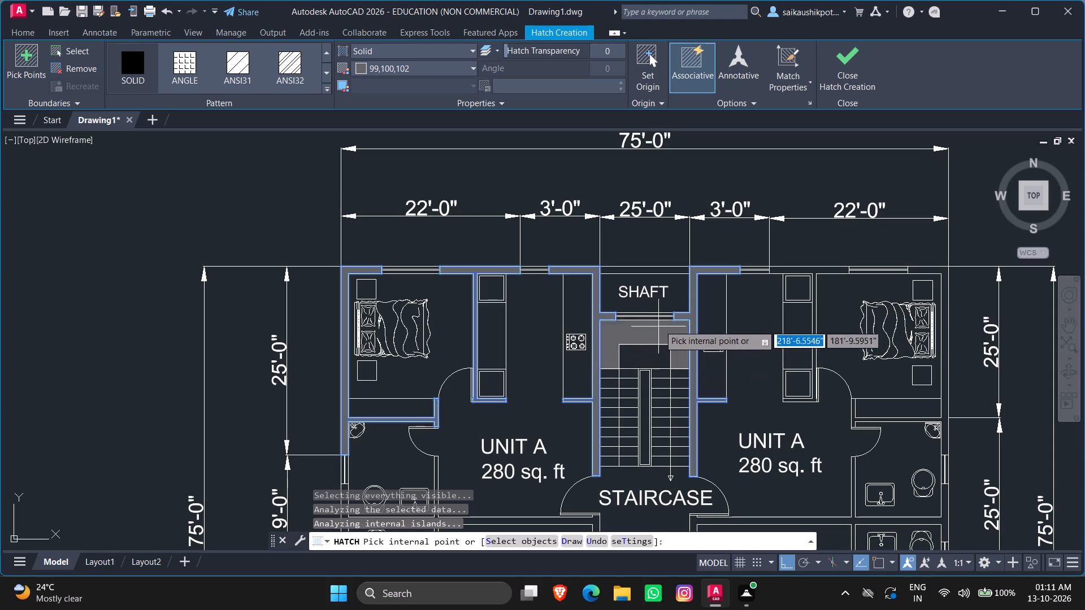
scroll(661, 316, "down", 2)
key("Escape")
Copy the stove from the upper-left unit's kitchen onto the kitchen counter of the lower-left unit.
scroll(601, 446, "up", 2)
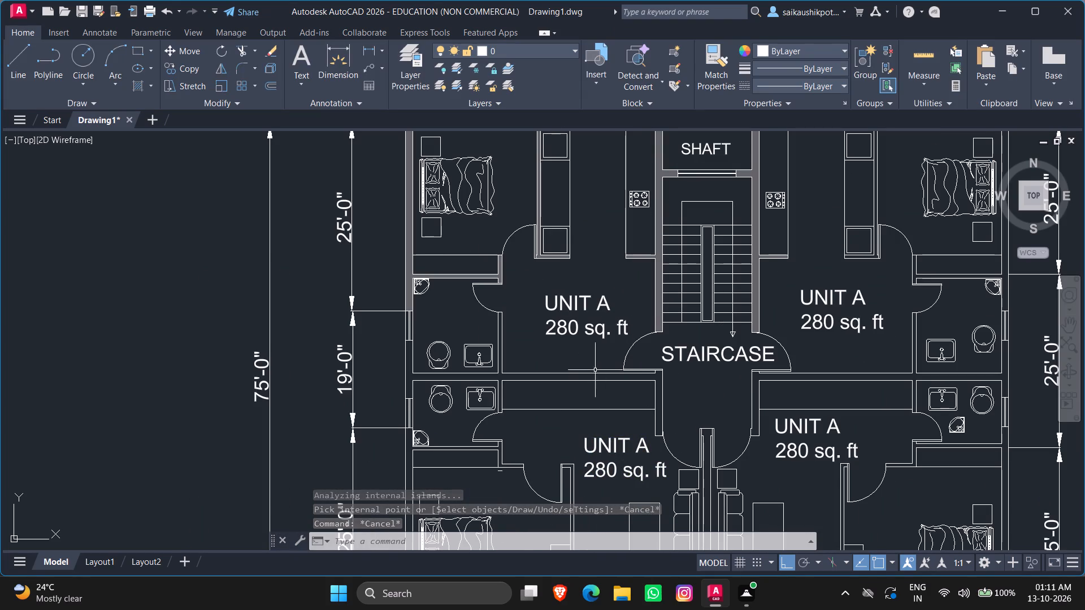
scroll(493, 281, "down", 1)
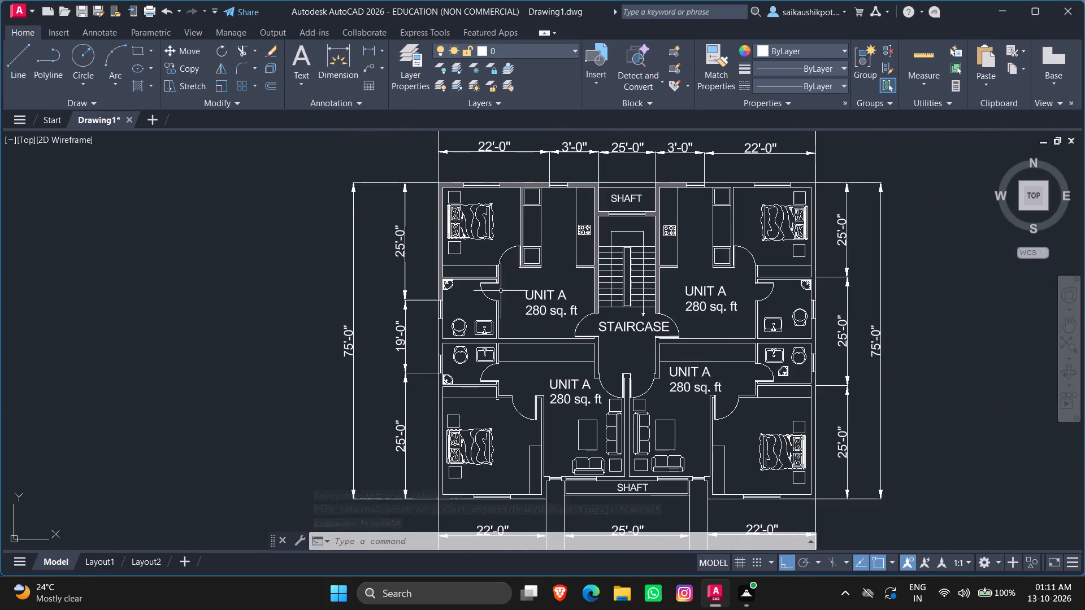
left_click(589, 235)
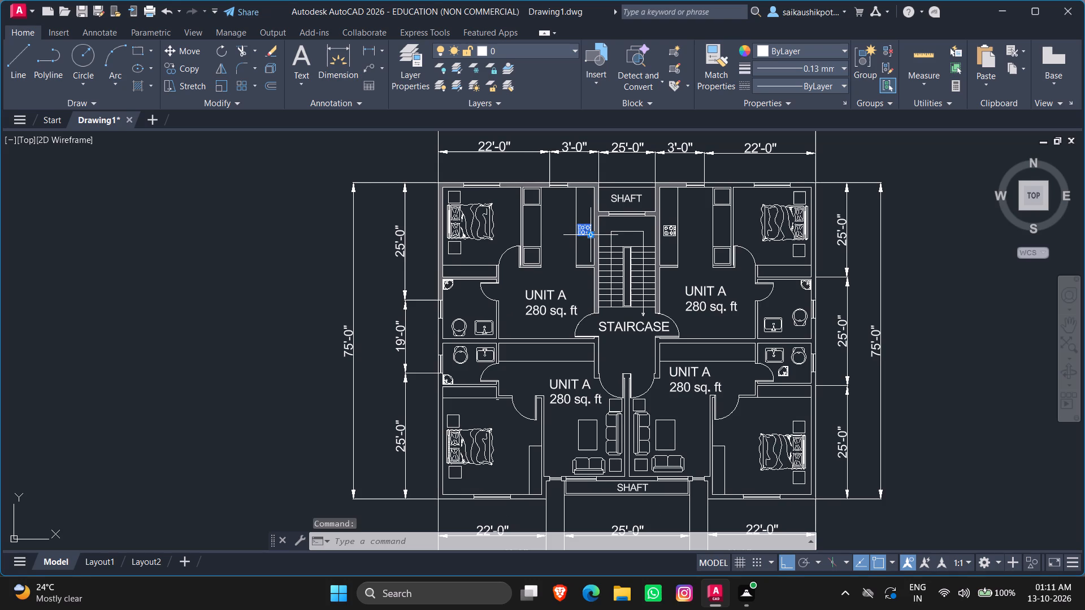
key("ctrl+c")
key("ctrl+v")
scroll(536, 348, "up", 3)
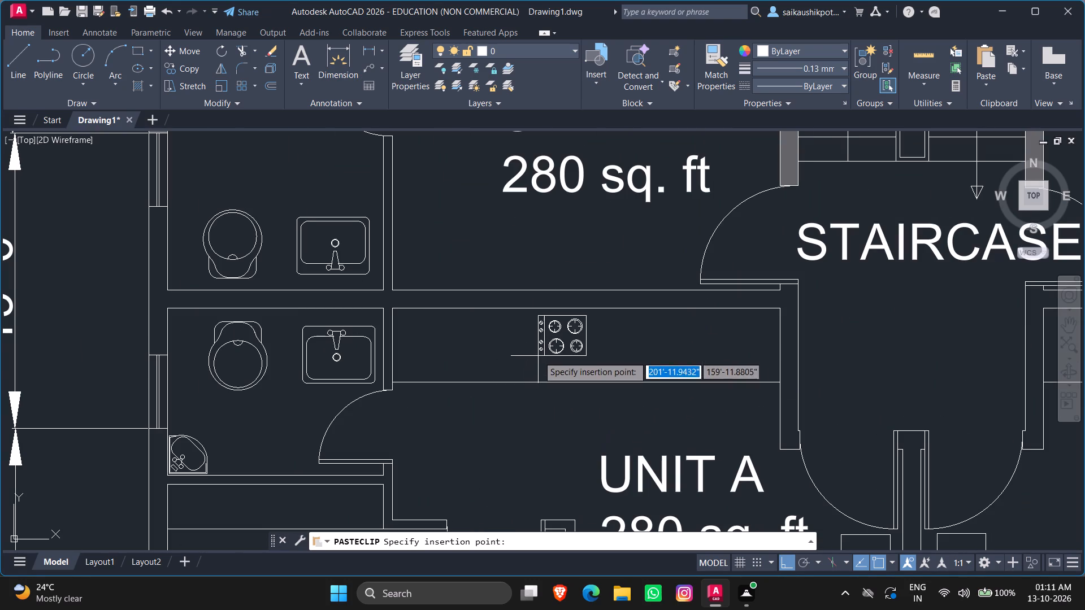
left_click(538, 364)
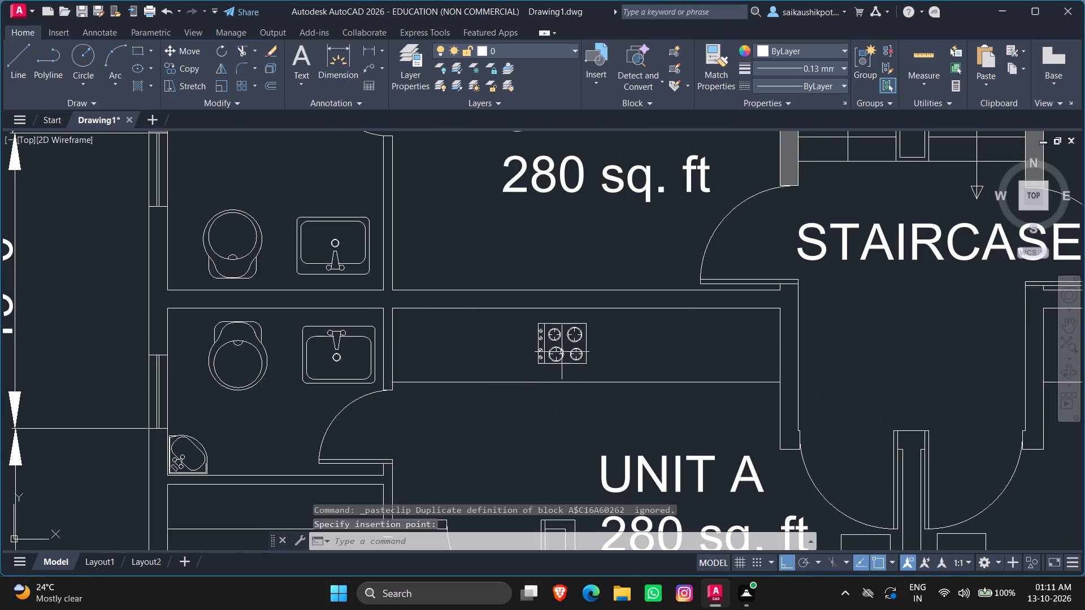
Paste another copy of the stove onto the kitchen counter of the lower-right unit.
key("ctrl+v")
scroll(225, 350, "down", 3)
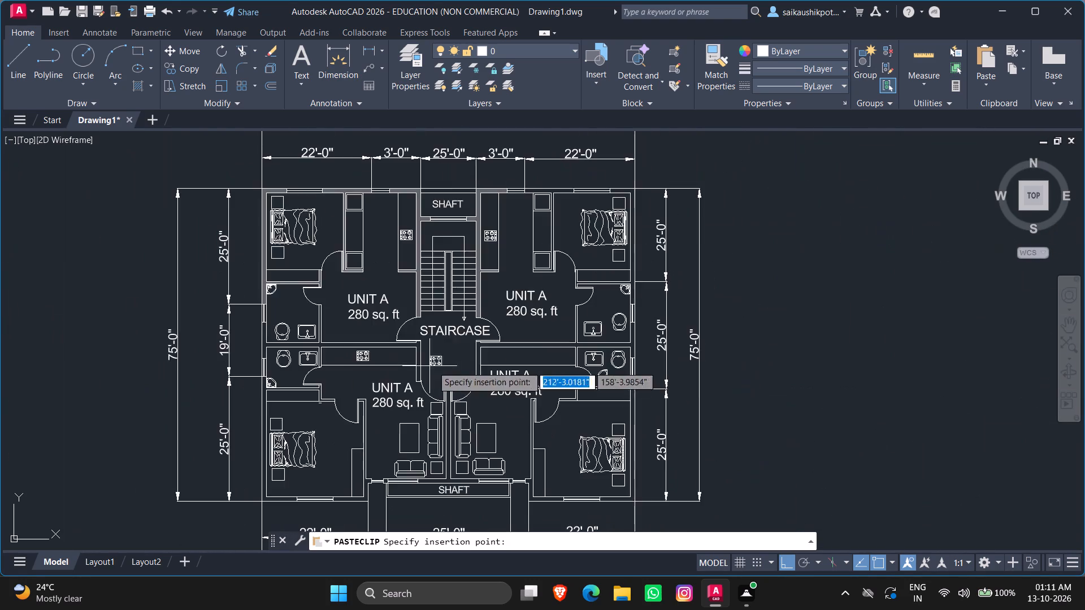
scroll(527, 365, "up", 3)
left_click(527, 350)
key("Escape")
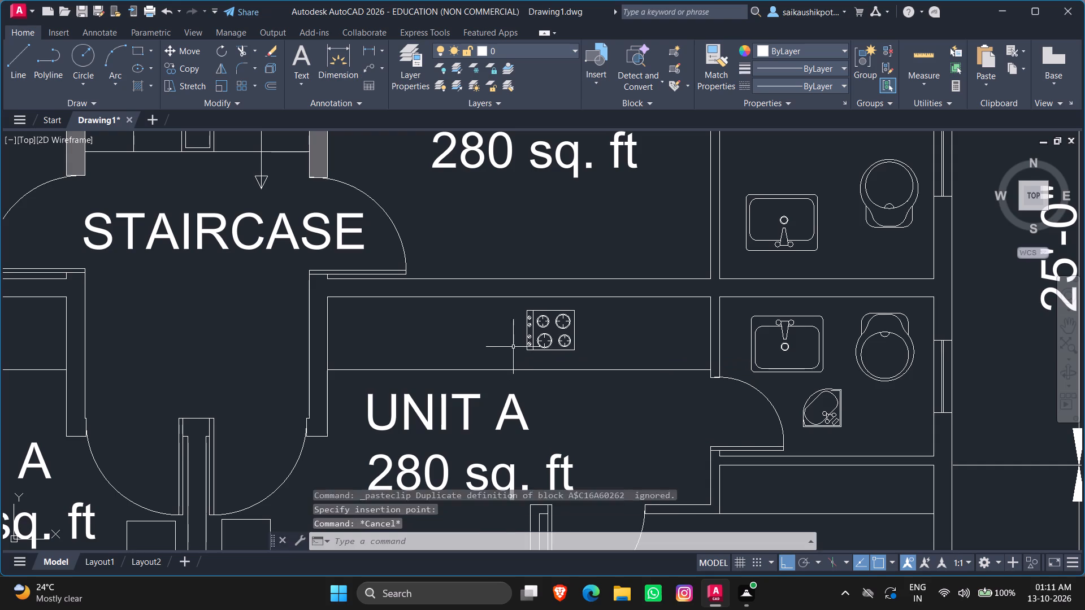
key("Escape")
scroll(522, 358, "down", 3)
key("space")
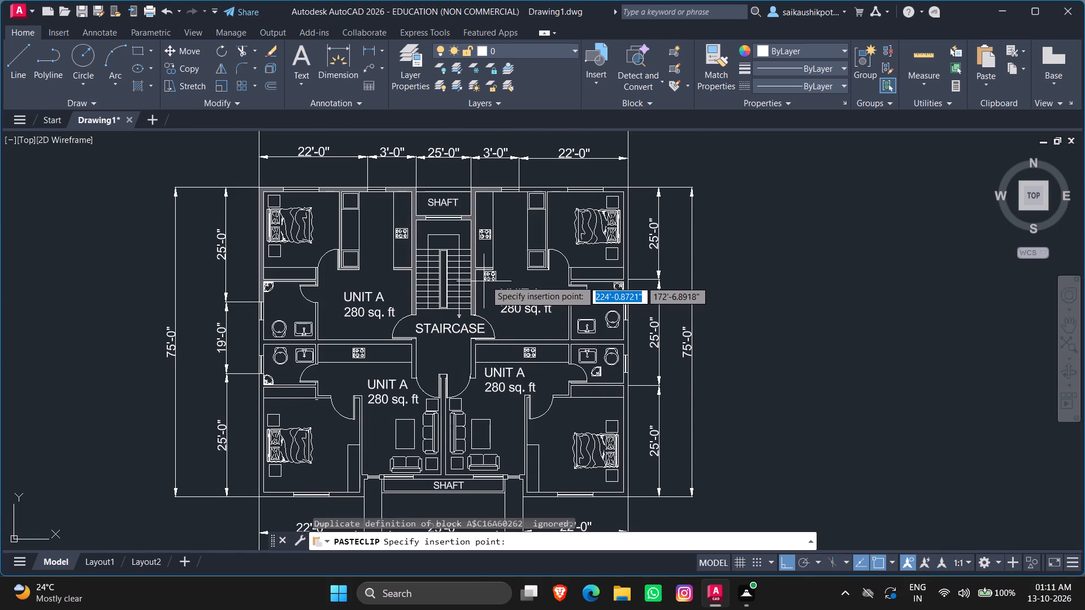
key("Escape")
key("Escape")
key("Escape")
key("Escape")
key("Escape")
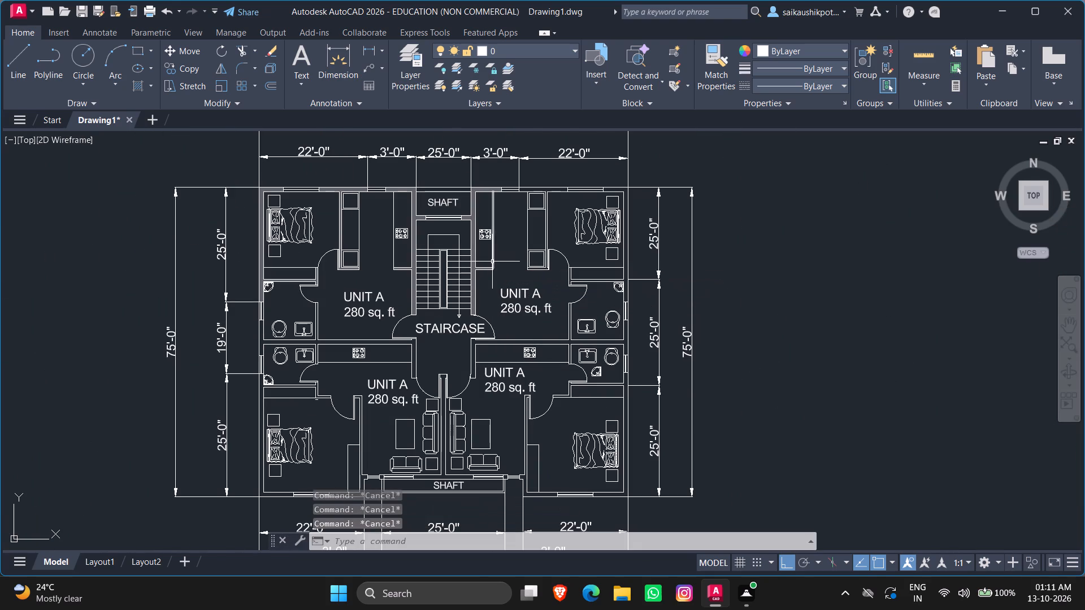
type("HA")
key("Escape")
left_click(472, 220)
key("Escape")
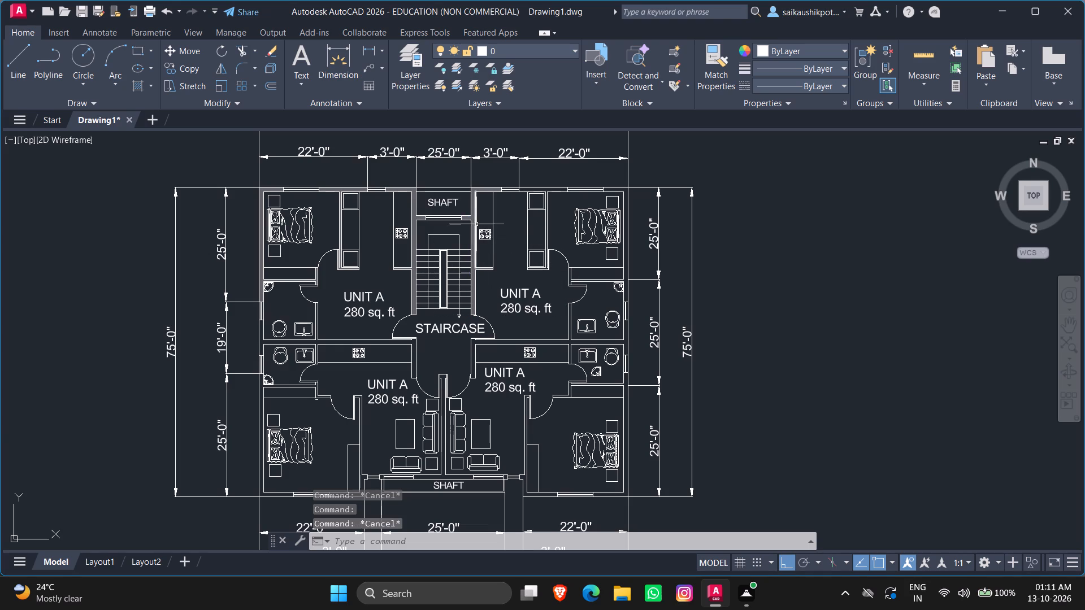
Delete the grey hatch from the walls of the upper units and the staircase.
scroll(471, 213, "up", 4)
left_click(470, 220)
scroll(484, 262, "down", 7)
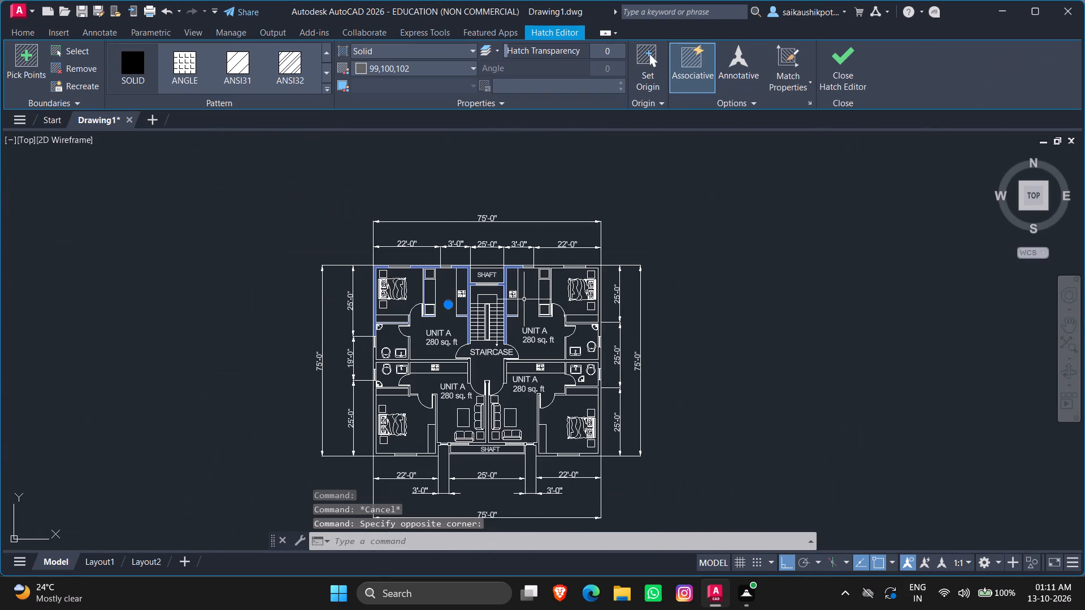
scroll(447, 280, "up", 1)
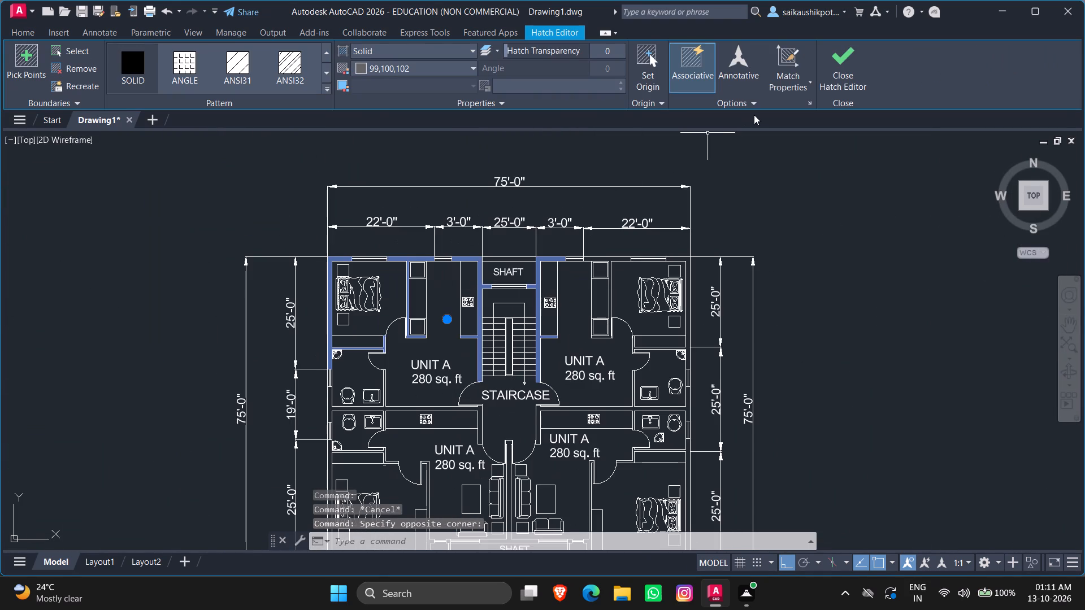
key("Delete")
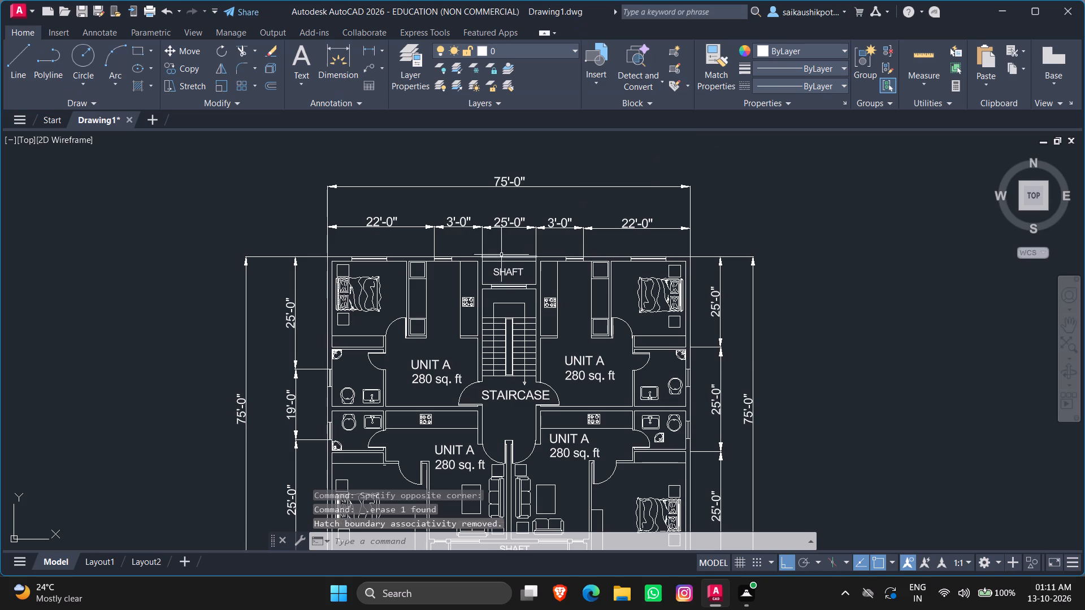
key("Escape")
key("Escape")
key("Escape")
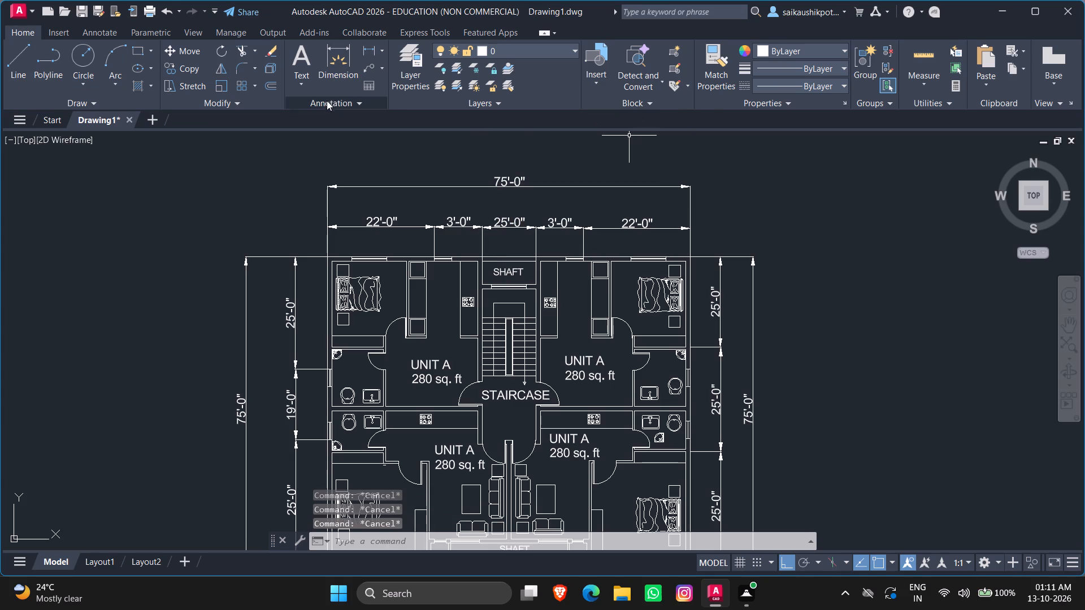
Solid-hatch all wall segments along the building's upper edge in grey 99,100,102, including the connected bedroom, kitchen and staircase walls.
left_click(139, 82)
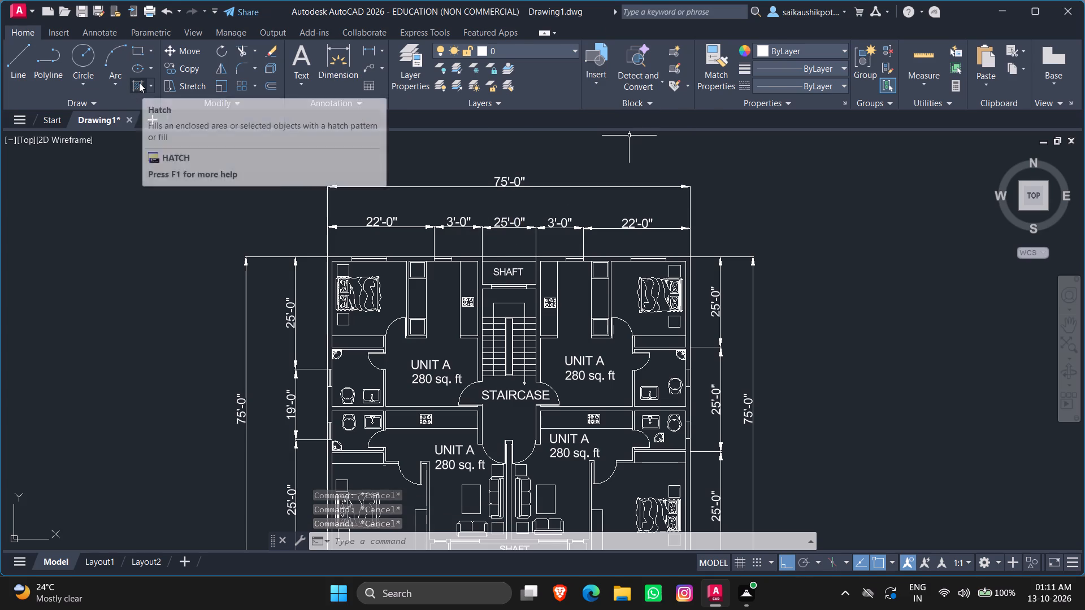
left_click(146, 66)
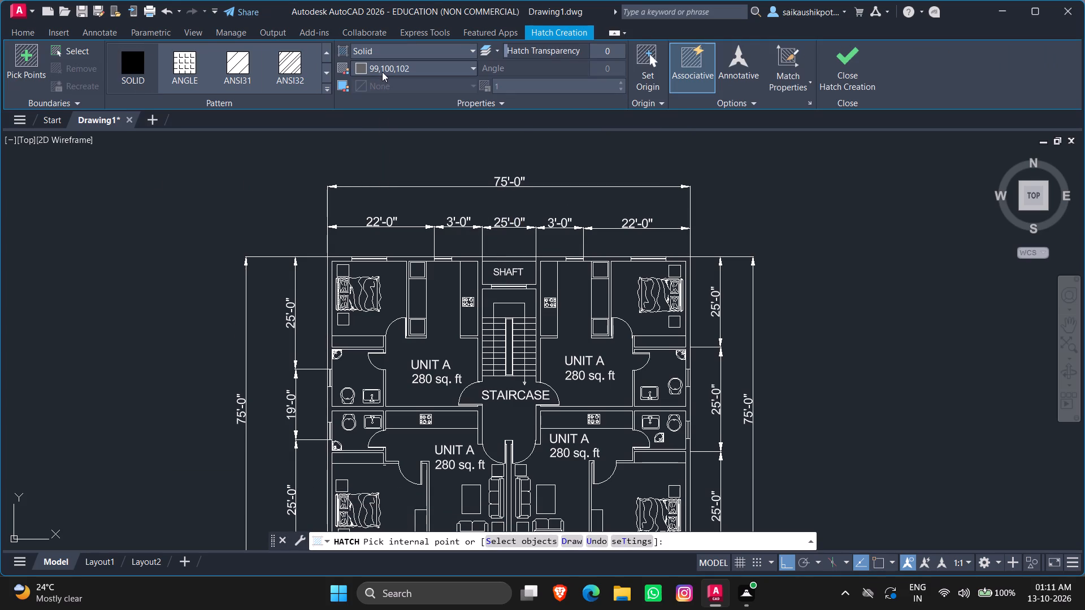
scroll(348, 256, "up", 3)
left_click(328, 261)
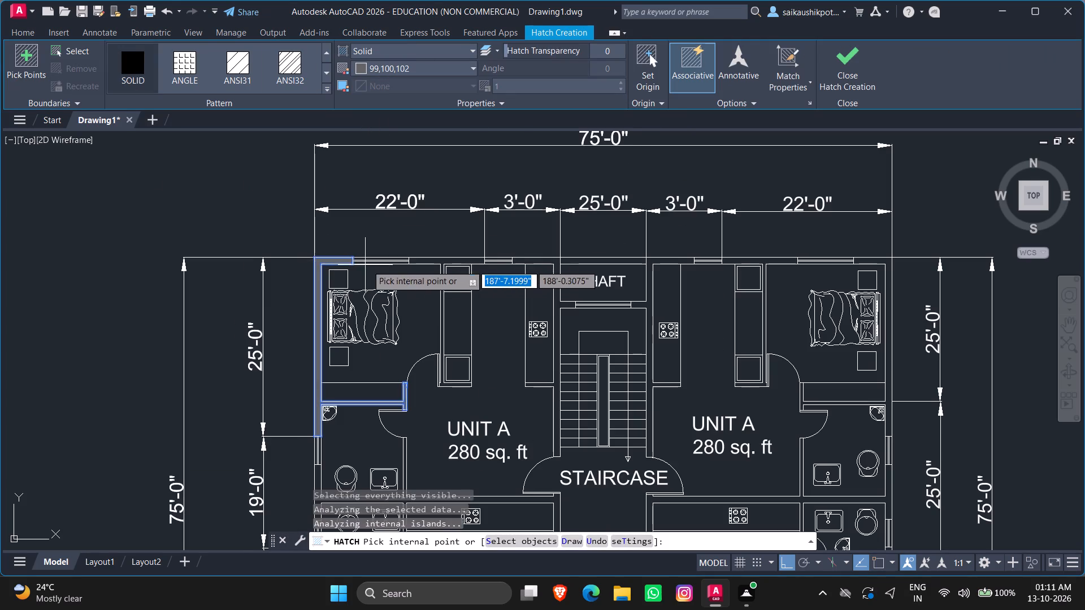
left_click(434, 260)
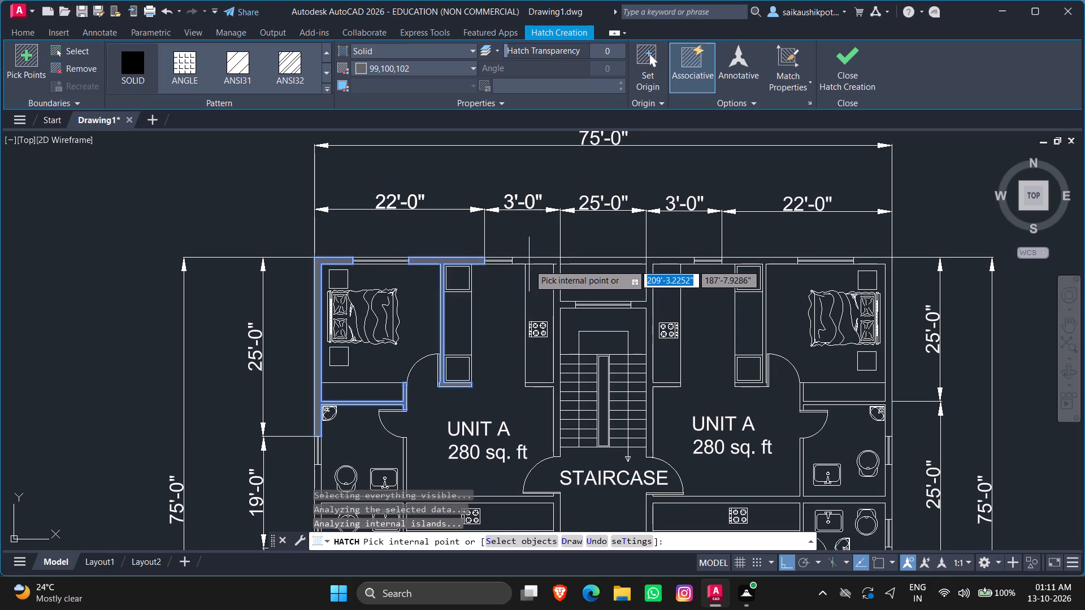
left_click(533, 260)
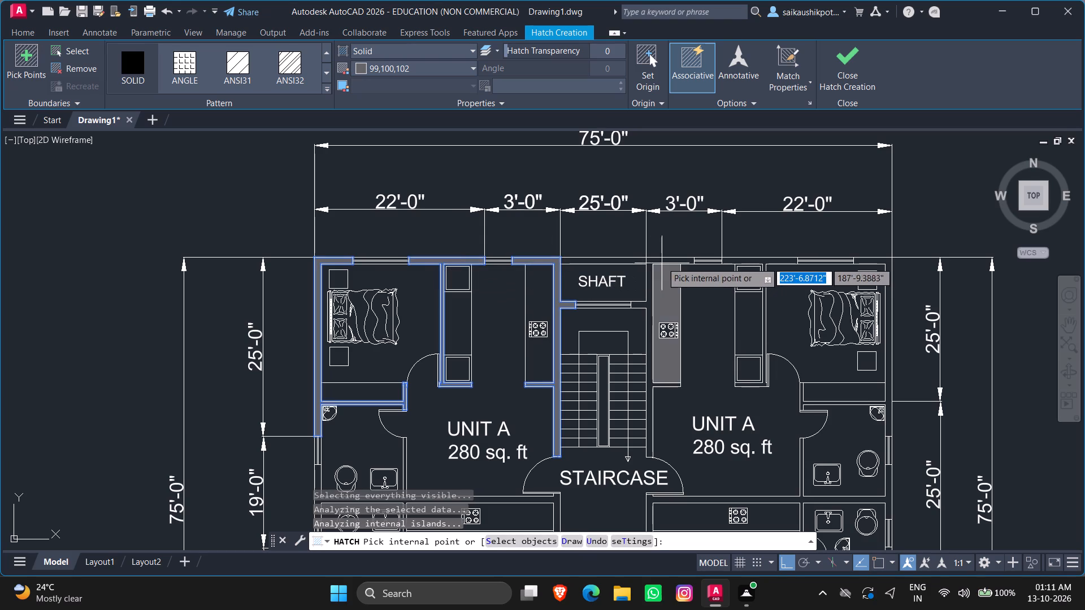
left_click(656, 259)
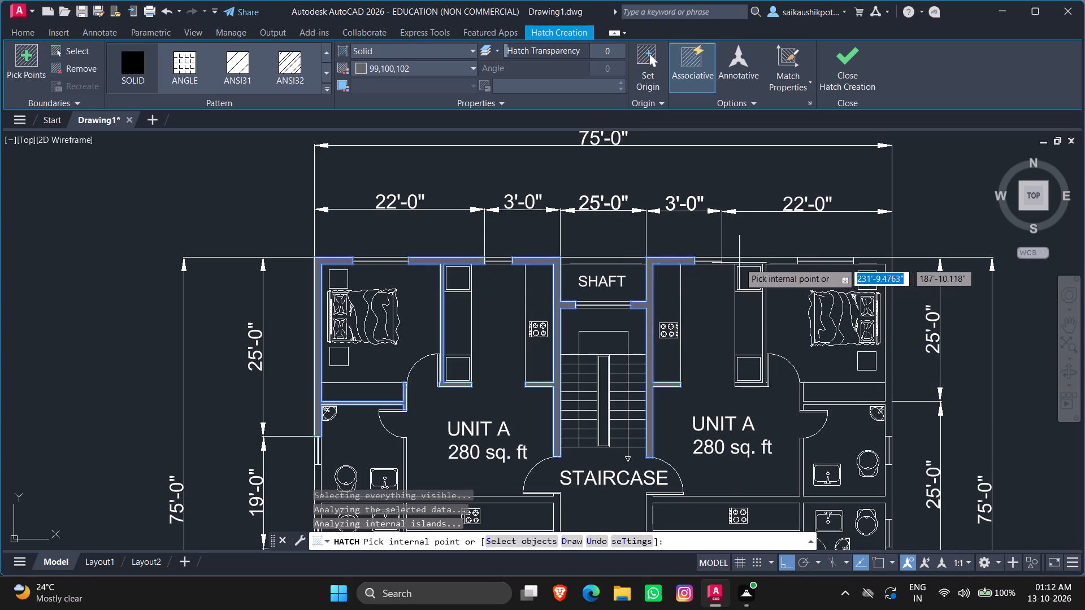
left_click(748, 260)
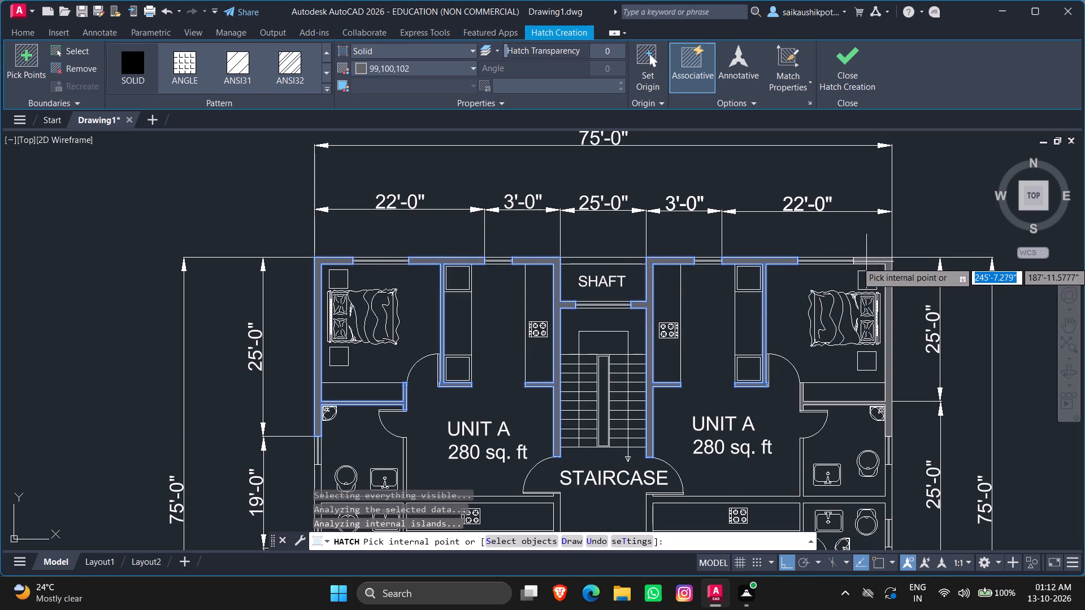
left_click(866, 262)
Add the dividing wall between the right-hand units and the lower-right bedroom's outer and inner walls to the grey solid hatch.
scroll(853, 246, "down", 2)
scroll(857, 319, "down", 1)
scroll(857, 329, "up", 3)
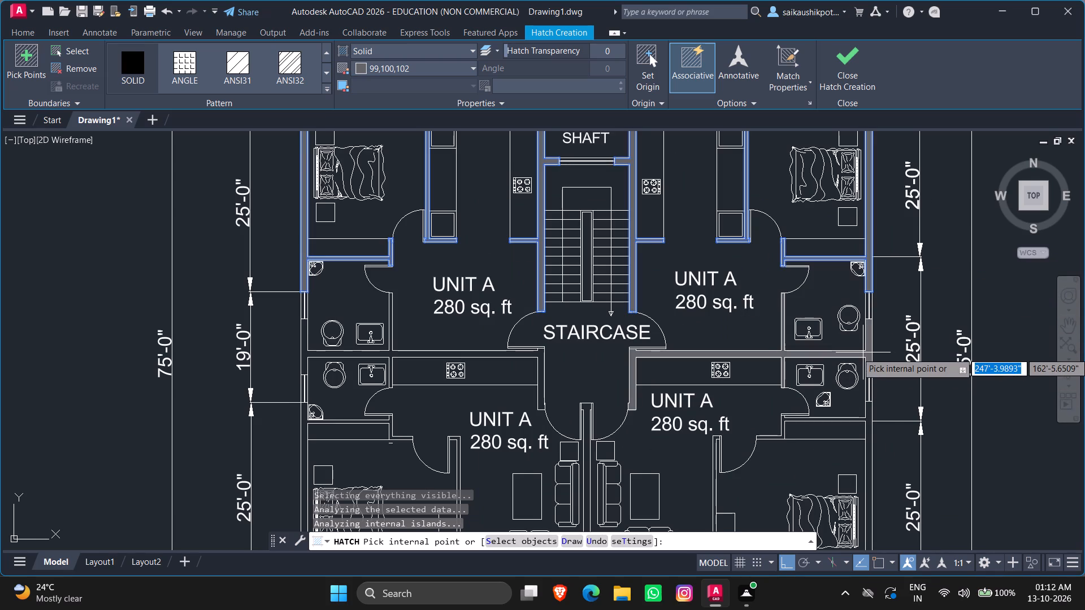
left_click(863, 352)
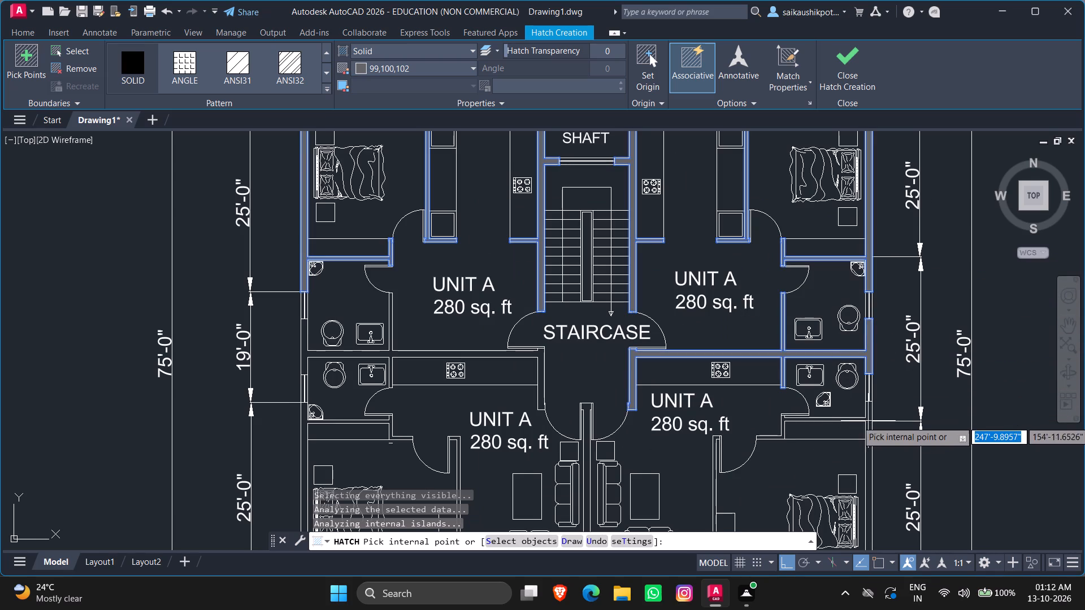
left_click(870, 419)
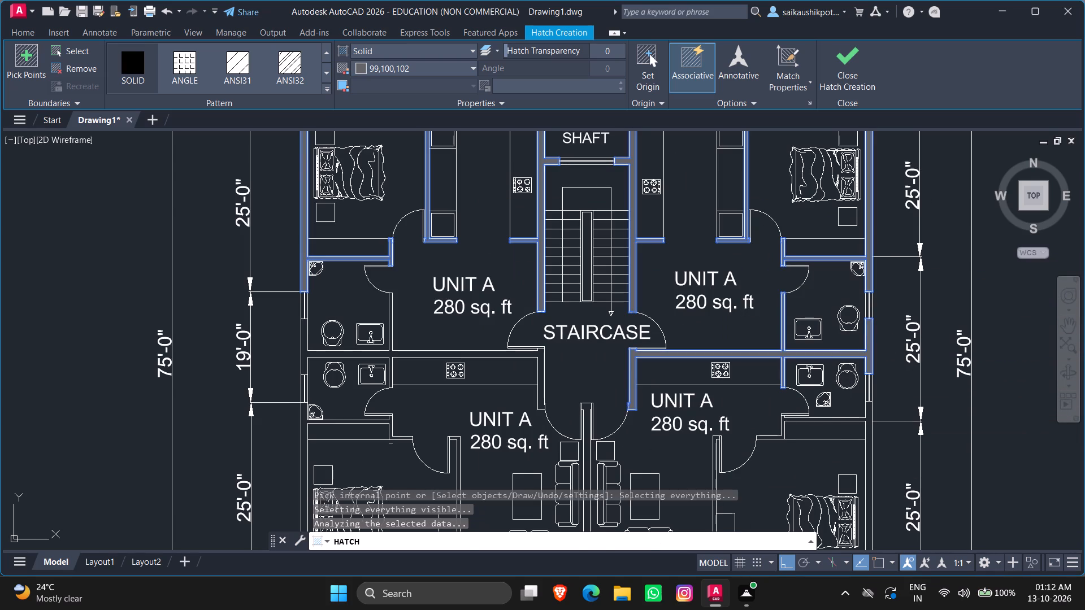
scroll(674, 319, "down", 3)
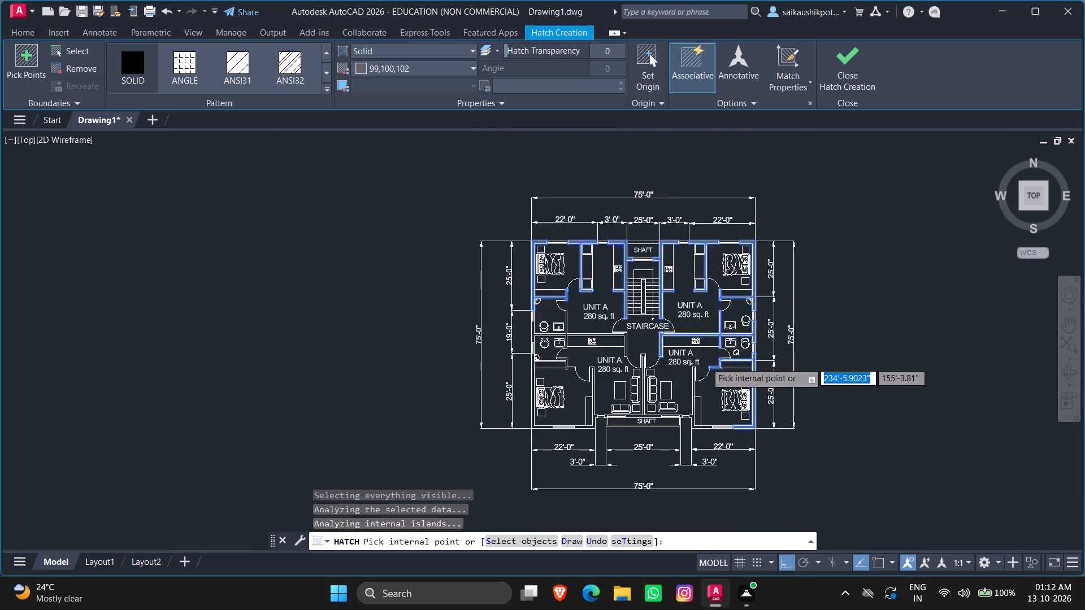
scroll(685, 398, "up", 3)
scroll(696, 386, "down", 2)
scroll(709, 382, "up", 4)
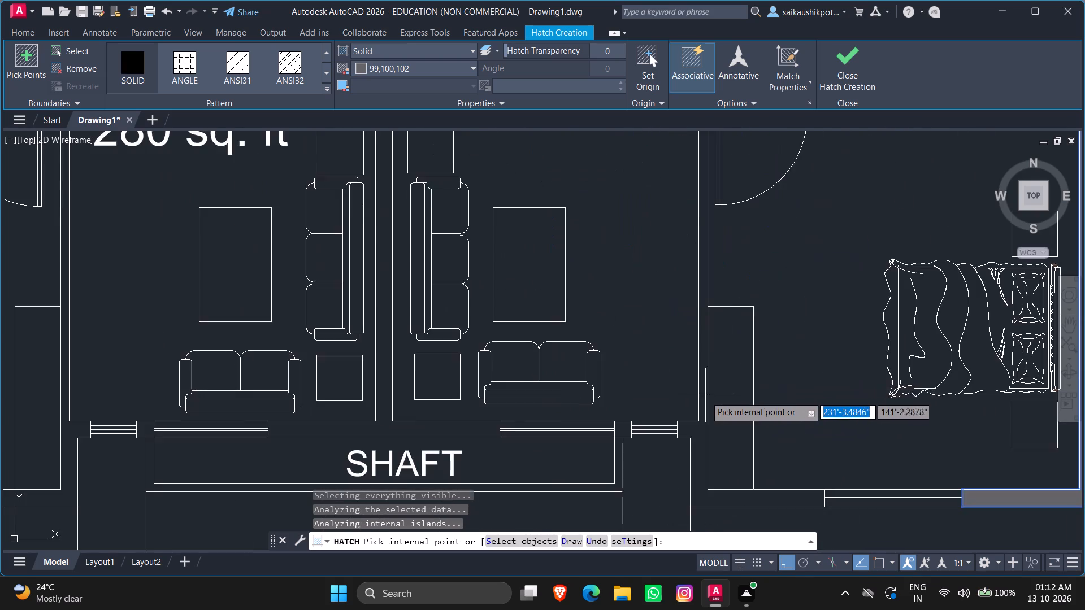
scroll(705, 396, "down", 2)
scroll(709, 417, "up", 3)
left_click(687, 390)
scroll(693, 409, "down", 3)
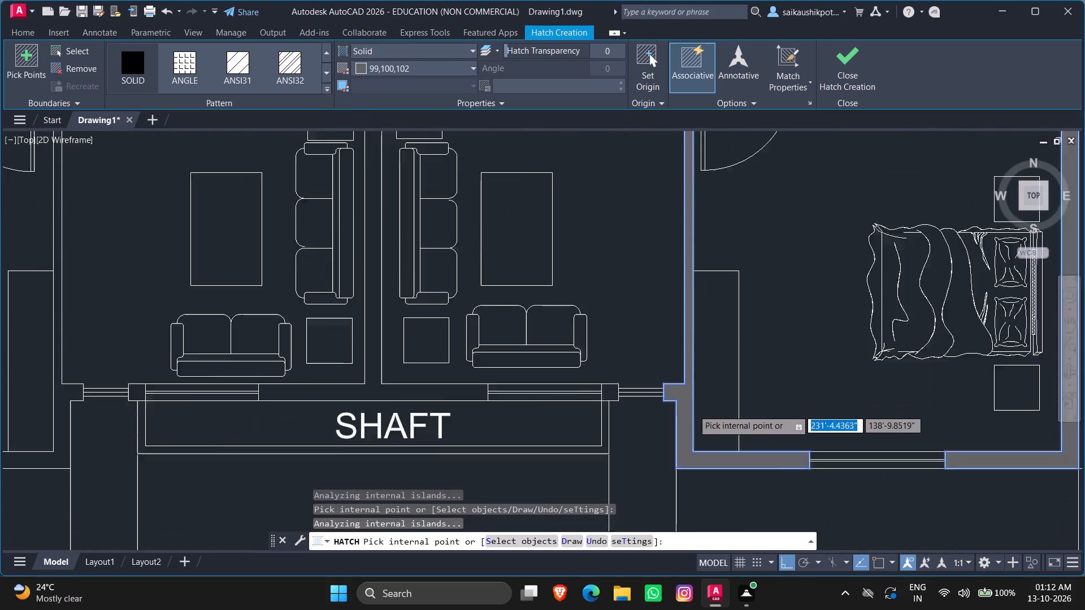
Hatch the wall pieces along the lower shaft, including the party wall between the two lower living rooms, in solid grey 99,100,102.
scroll(693, 409, "down", 1)
scroll(722, 430, "up", 2)
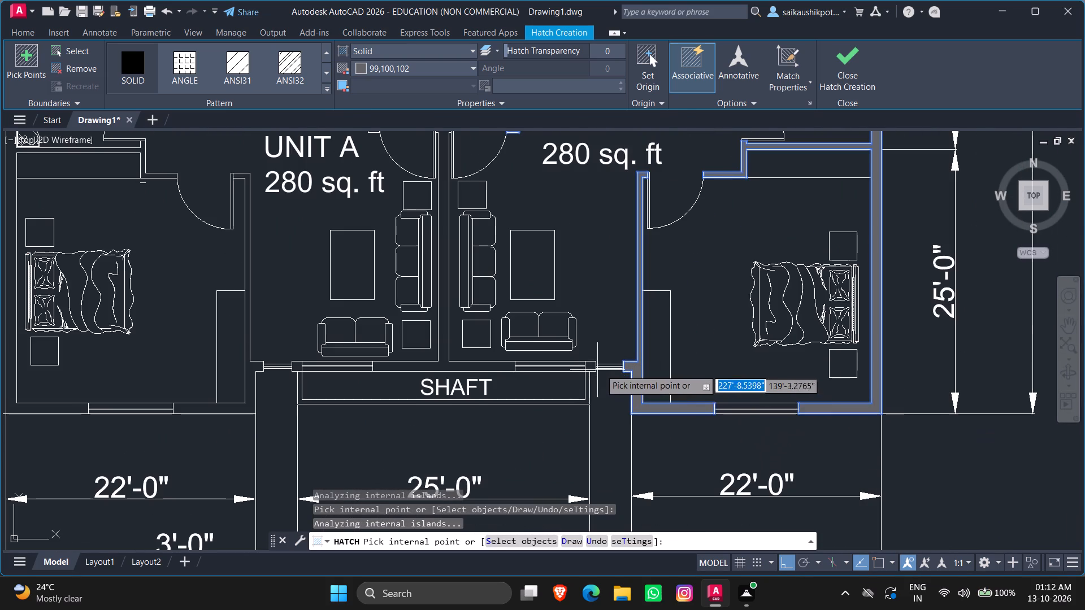
scroll(615, 366, "up", 2)
left_click(544, 367)
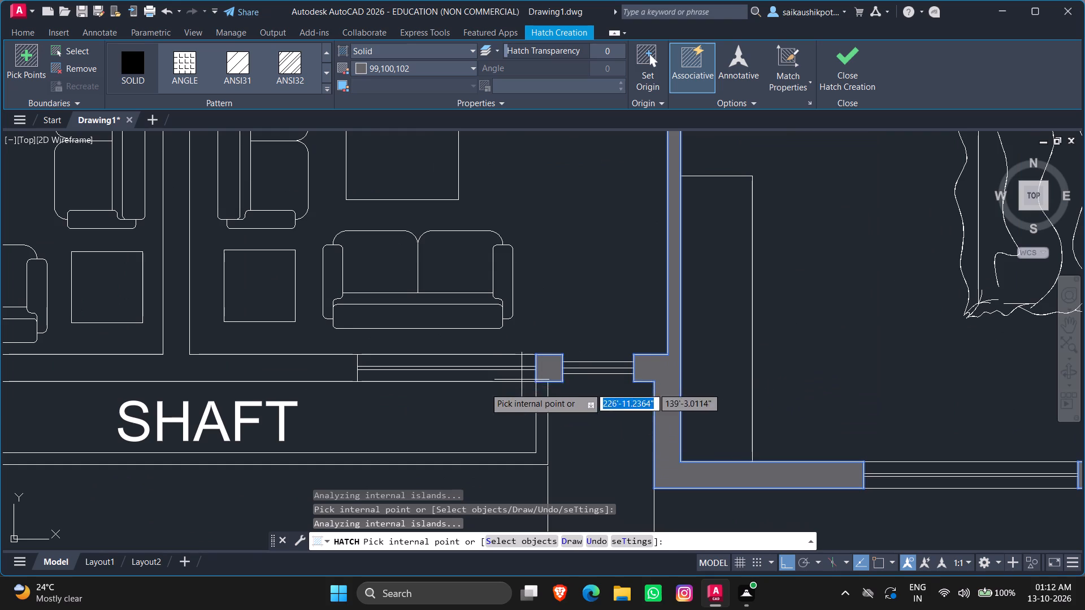
left_click(246, 363)
scroll(316, 364, "down", 5)
scroll(261, 361, "down", 1)
scroll(295, 374, "up", 5)
scroll(216, 320, "up", 1)
left_click(209, 260)
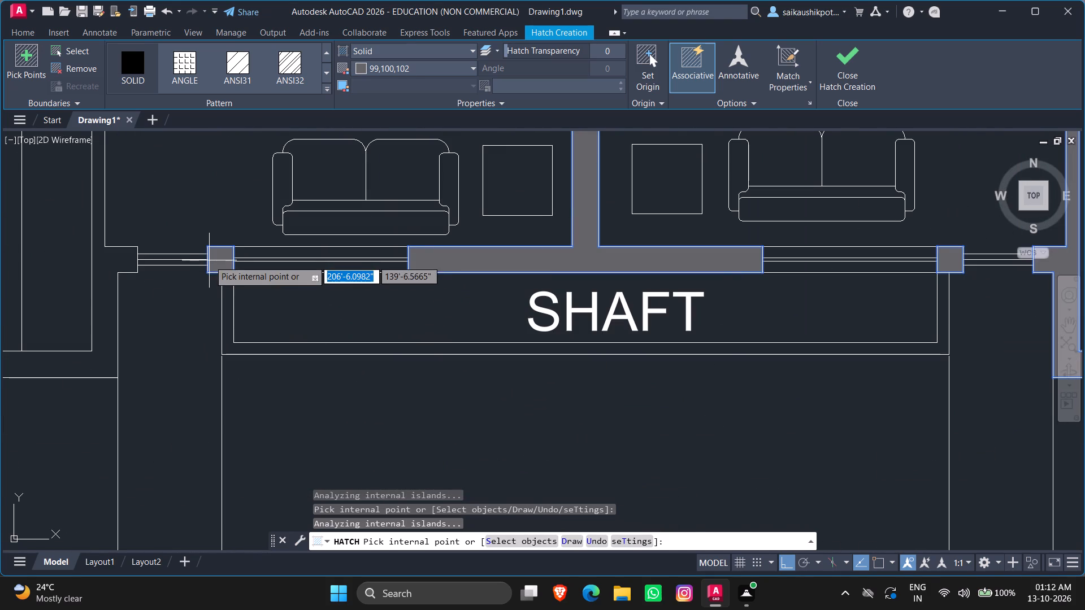
Complete the grey solid hatch with the lower-left bedroom's walls and the dividing wall between the left-hand units.
left_click(121, 255)
scroll(188, 290, "down", 5)
scroll(408, 354, "down", 1)
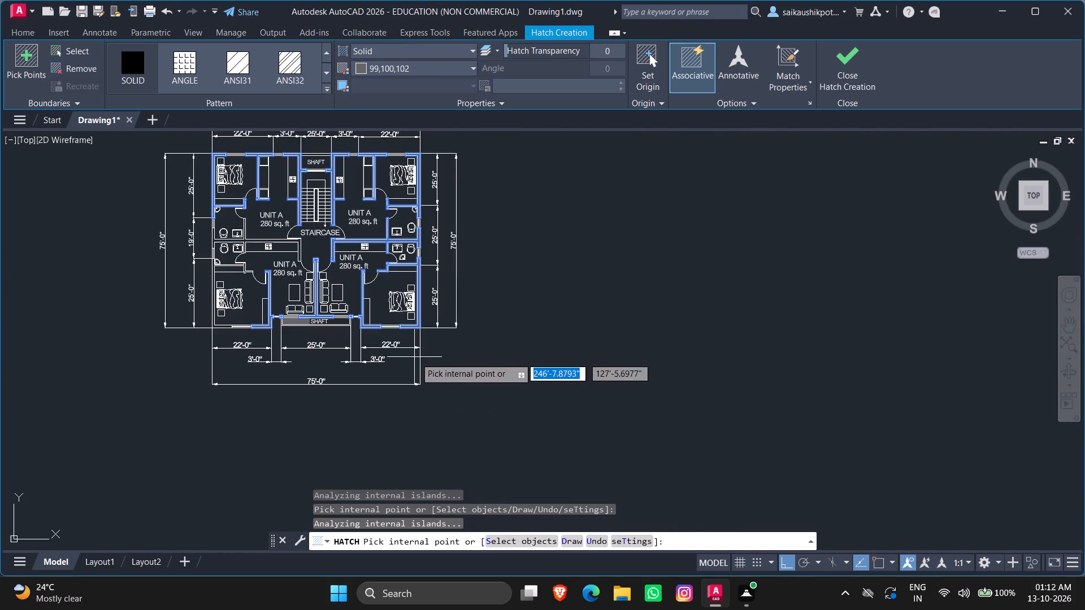
scroll(157, 326, "up", 4)
scroll(450, 343, "up", 1)
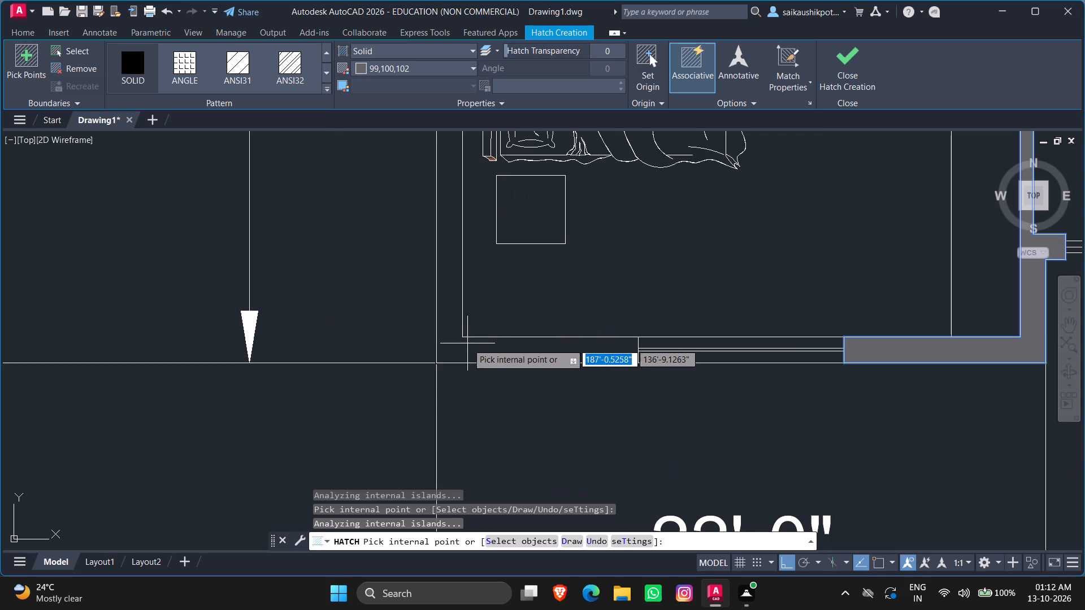
left_click(467, 343)
scroll(474, 371, "down", 5)
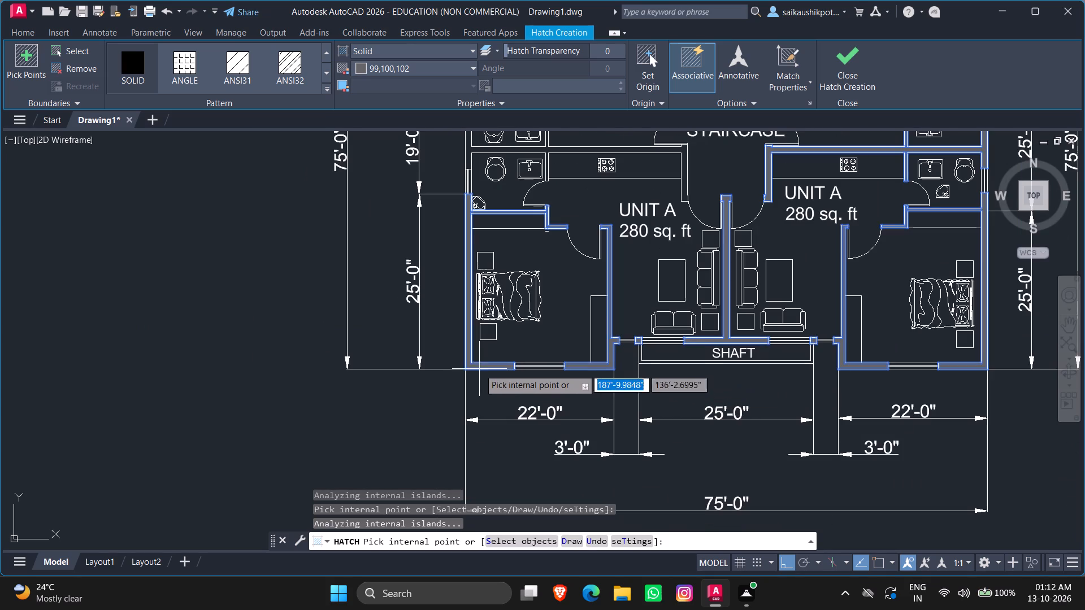
scroll(527, 363, "down", 1)
scroll(533, 212, "up", 3)
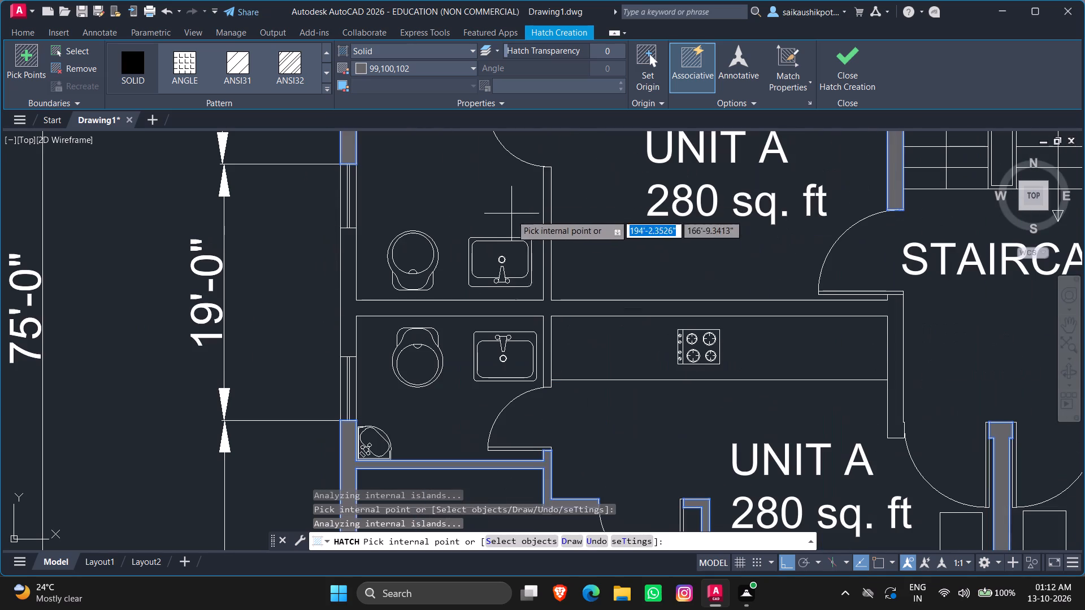
left_click(549, 307)
scroll(563, 306, "down", 4)
scroll(581, 382, "down", 1)
scroll(587, 373, "up", 1)
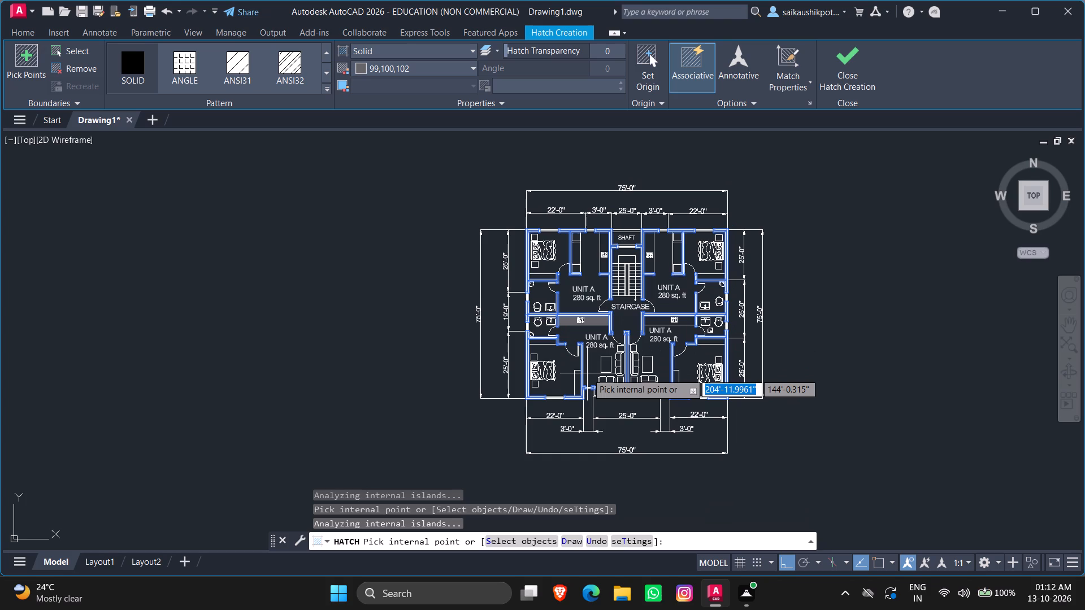
scroll(587, 373, "down", 1)
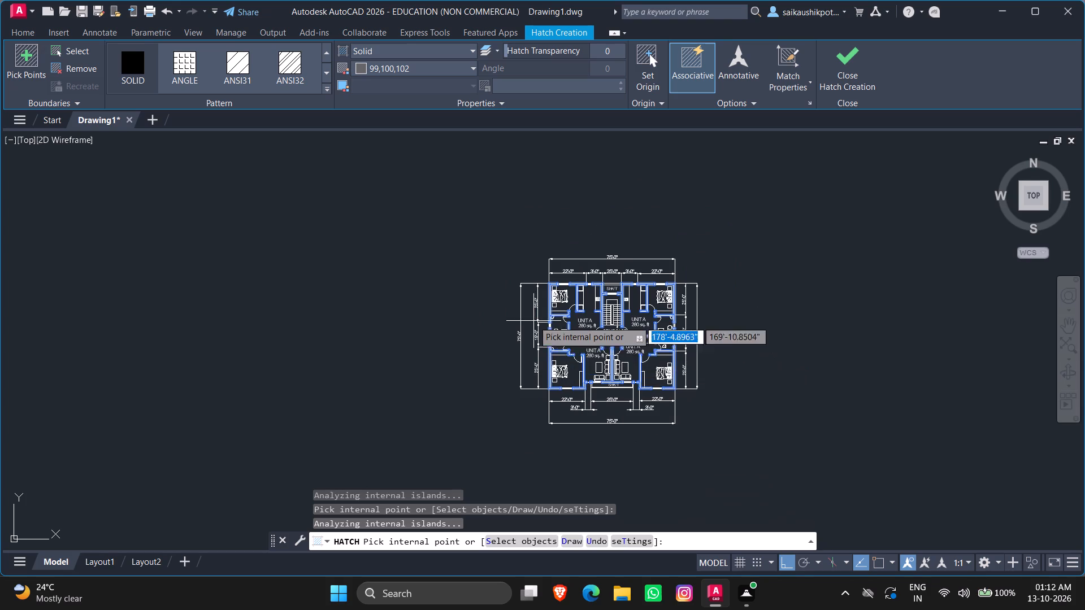
scroll(523, 315, "up", 4)
scroll(605, 319, "down", 3)
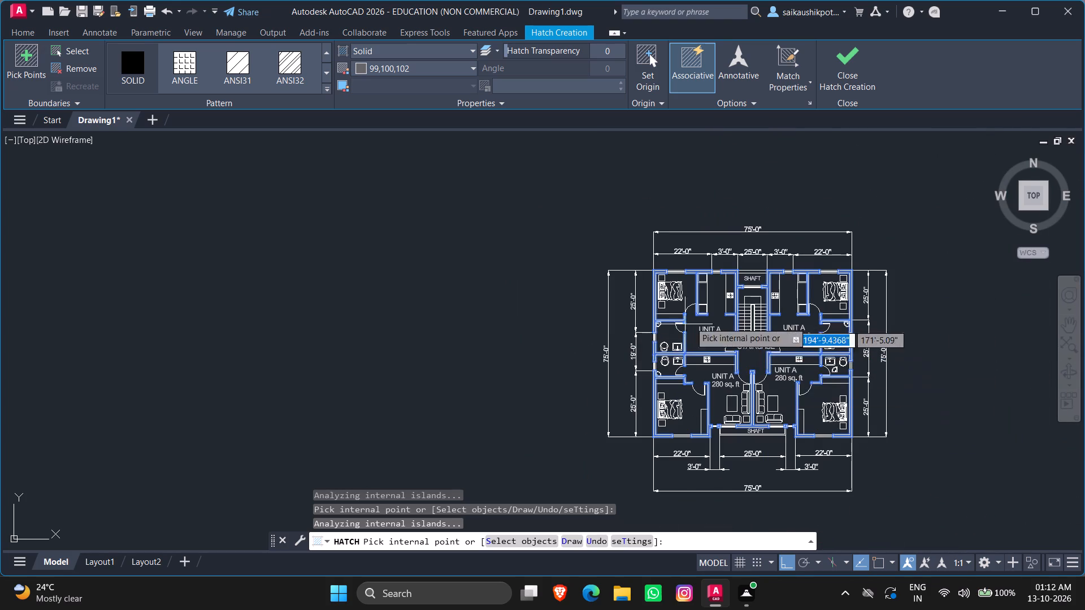
scroll(676, 382, "up", 2)
scroll(627, 344, "down", 2)
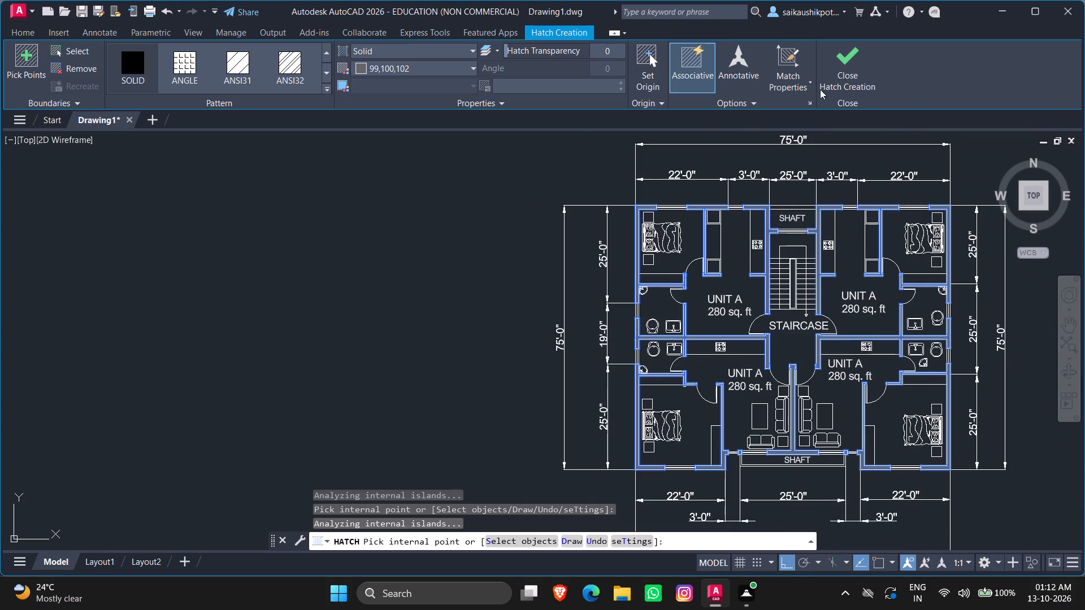
left_click(832, 79)
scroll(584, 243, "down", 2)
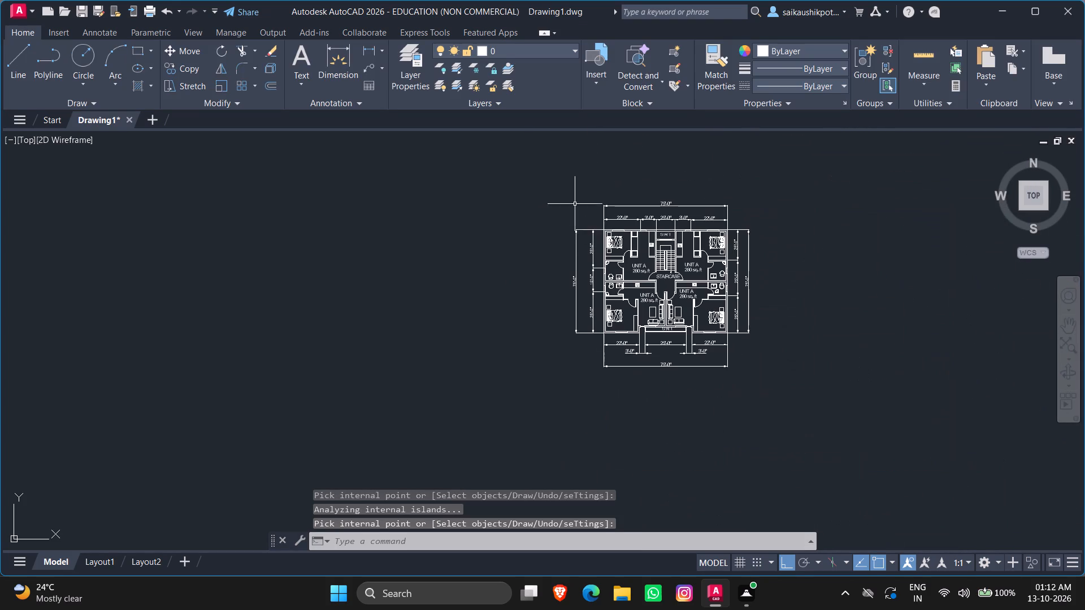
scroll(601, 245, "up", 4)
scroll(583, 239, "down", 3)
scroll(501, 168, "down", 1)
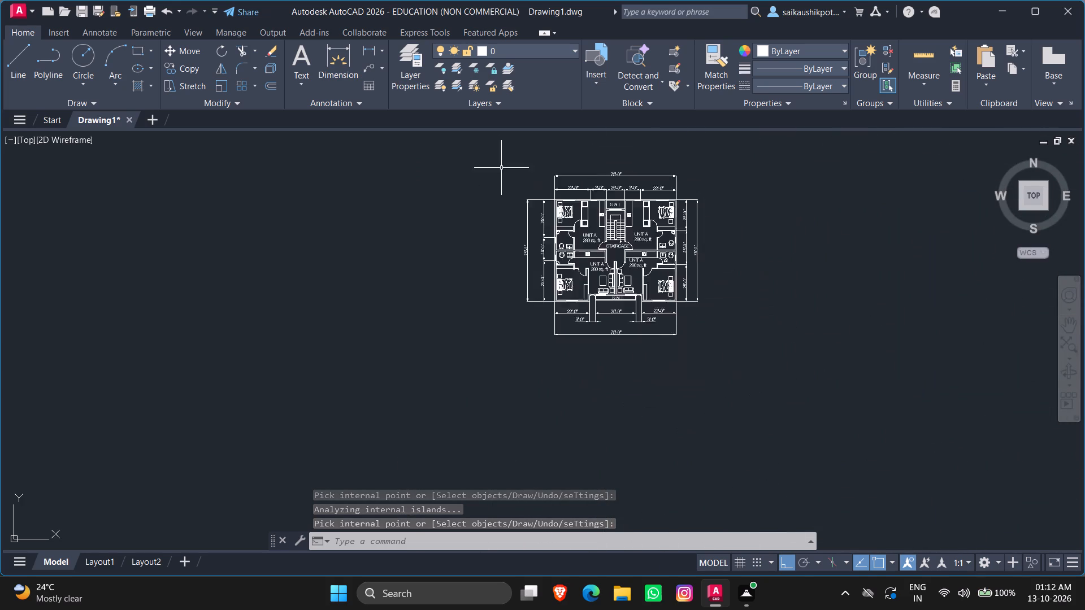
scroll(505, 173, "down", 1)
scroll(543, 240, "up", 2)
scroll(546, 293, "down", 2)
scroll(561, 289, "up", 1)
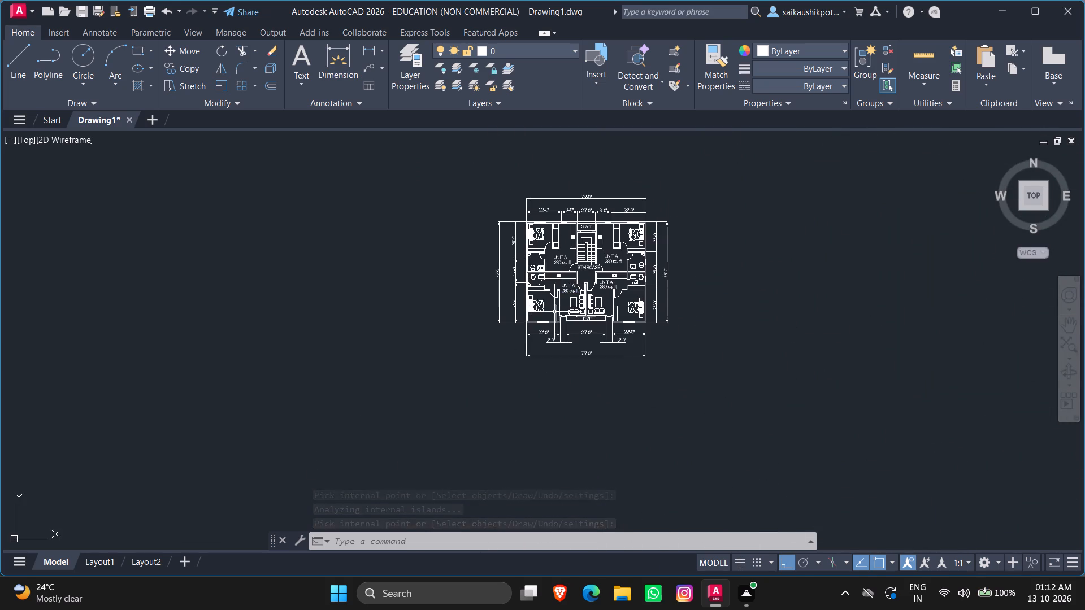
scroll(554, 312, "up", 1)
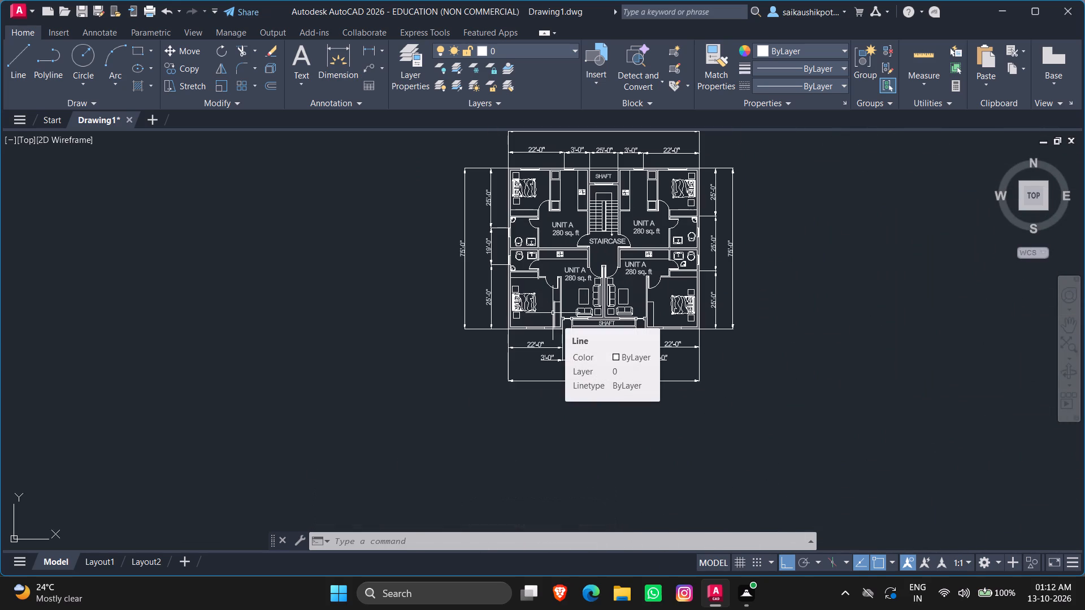
Set up the plot with AutoCAD PDF (High Quality Print).pc3, using a window around the whole dimensioned plan, centred on the paper.
key("ctrl+p")
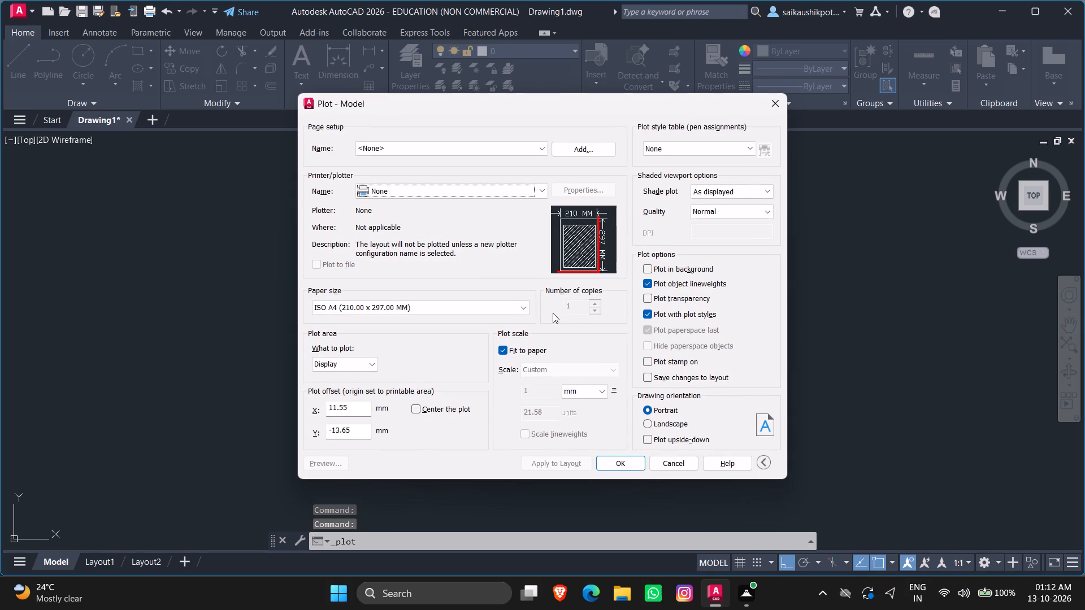
left_click(393, 193)
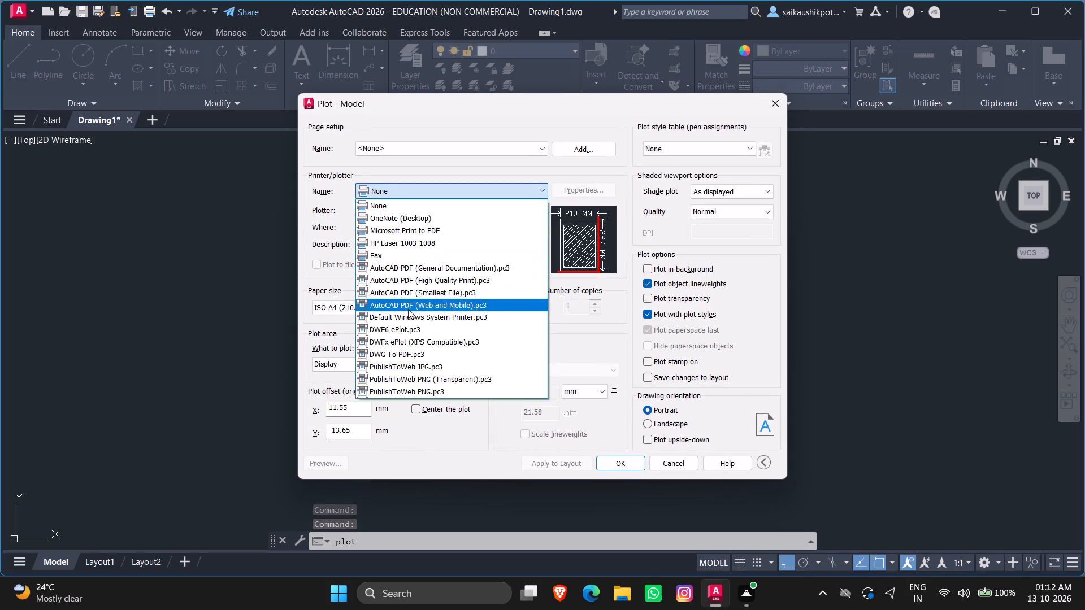
left_click(418, 278)
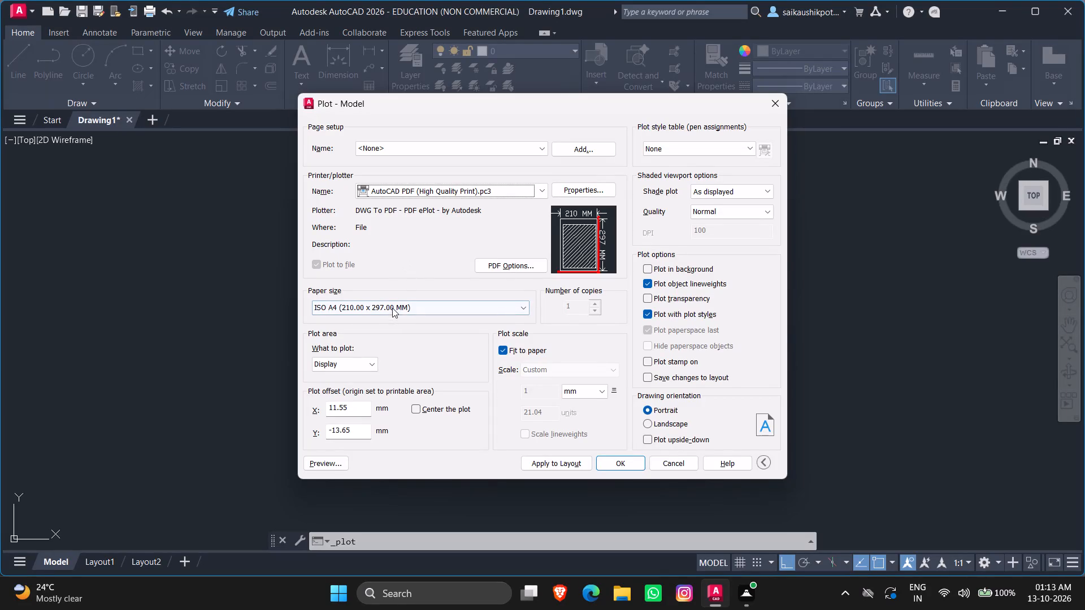
left_click(348, 363)
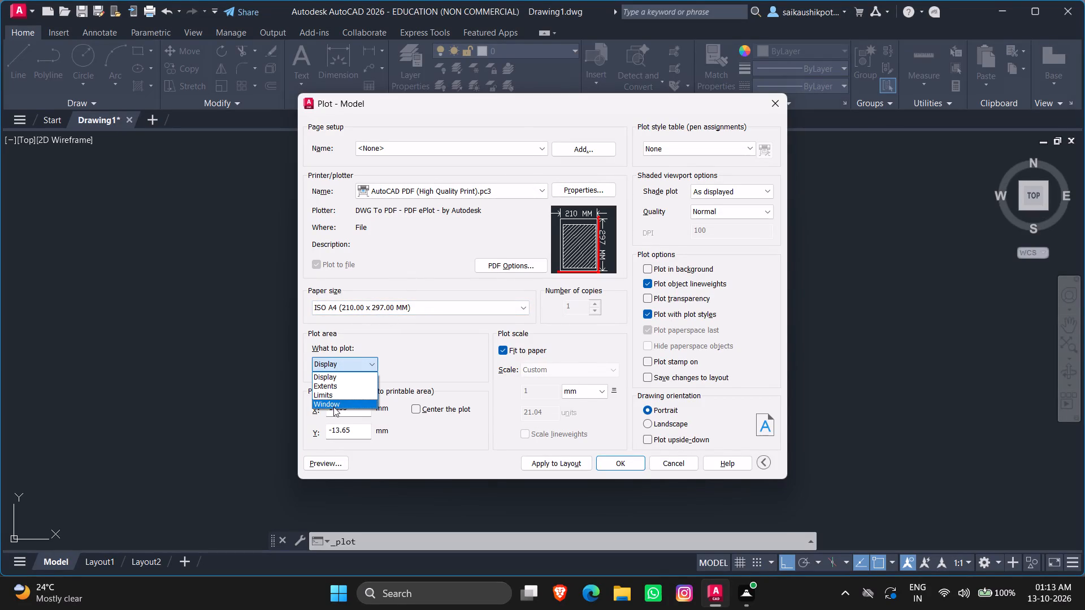
left_click(324, 403)
scroll(471, 351, "down", 2)
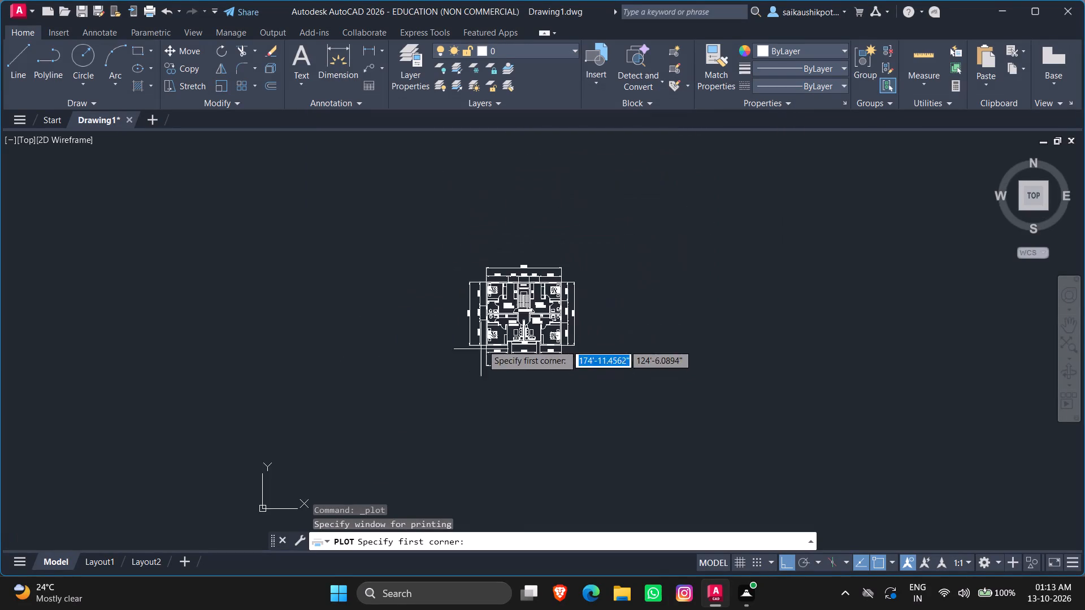
scroll(490, 280, "up", 2)
left_click_drag(386, 235, 390, 244)
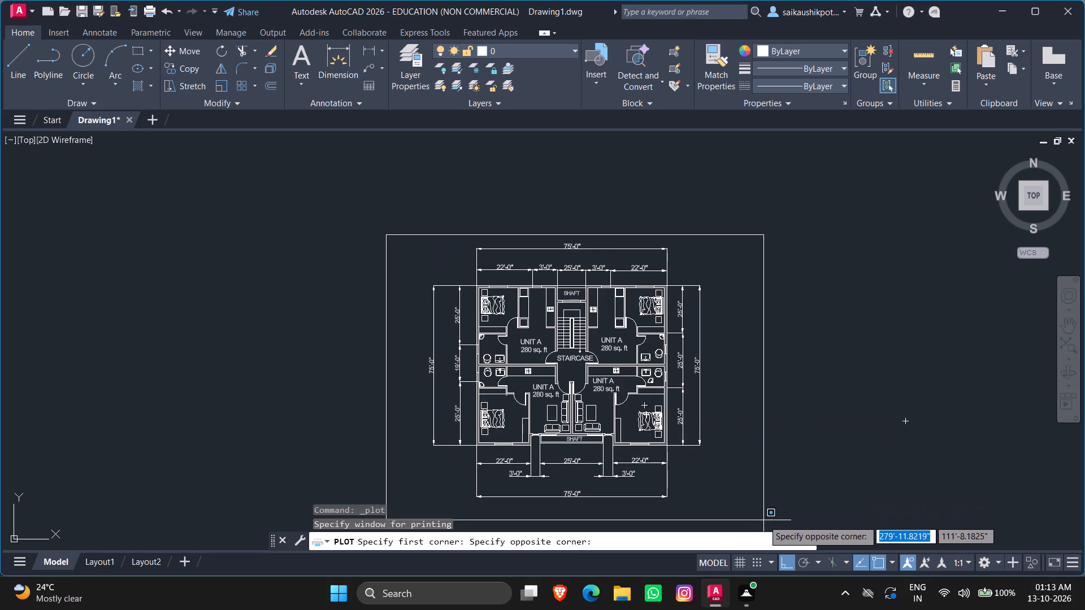
left_click(763, 520)
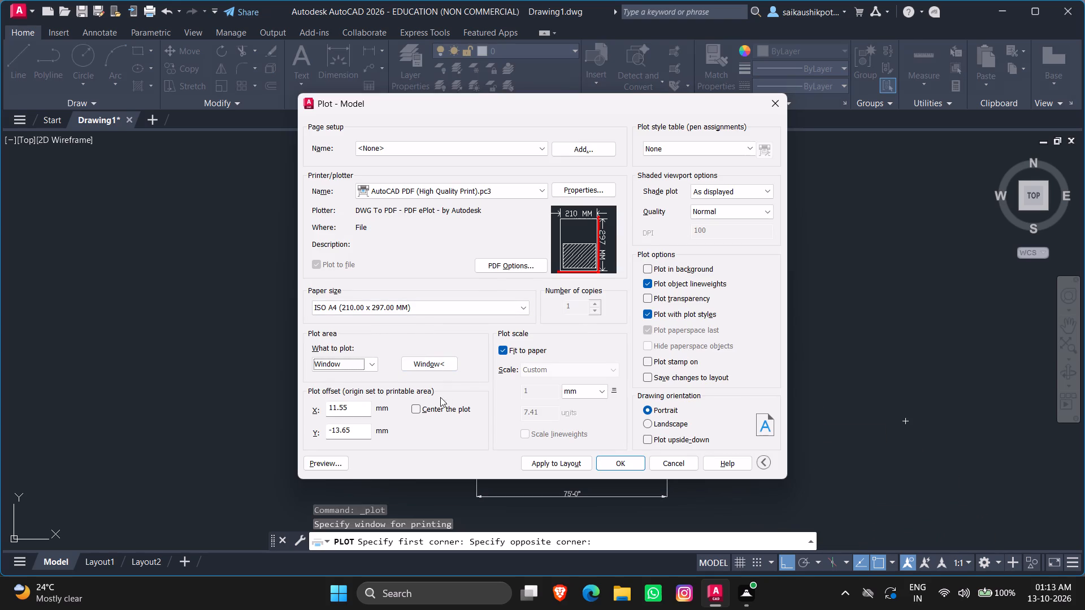
left_click(415, 410)
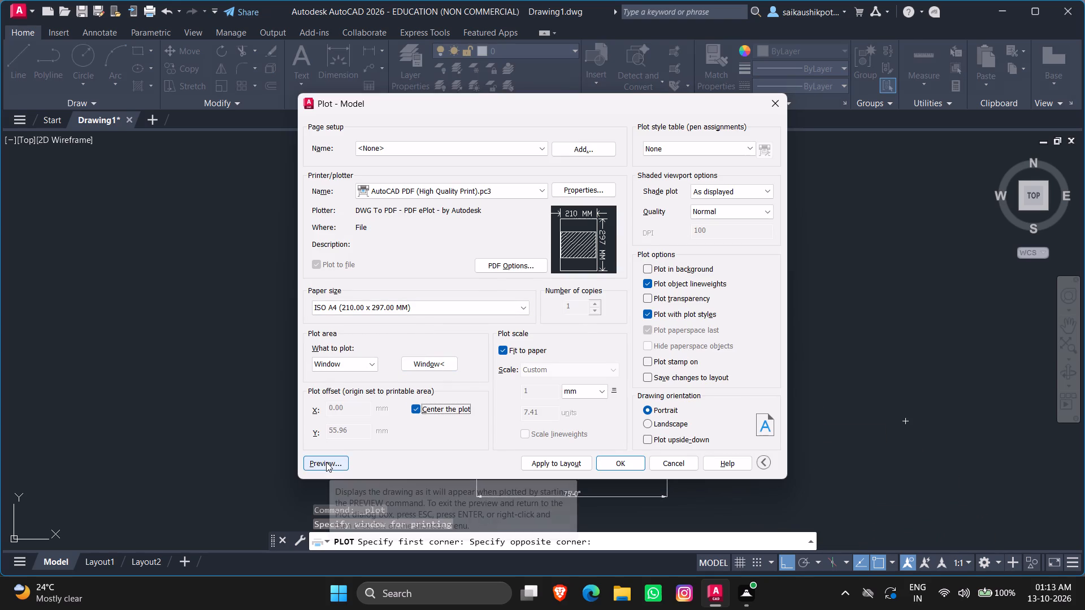
Preview the plot and examine the hatched walls and the plan's placement on the sheet.
left_click(328, 463)
scroll(558, 319, "up", 3)
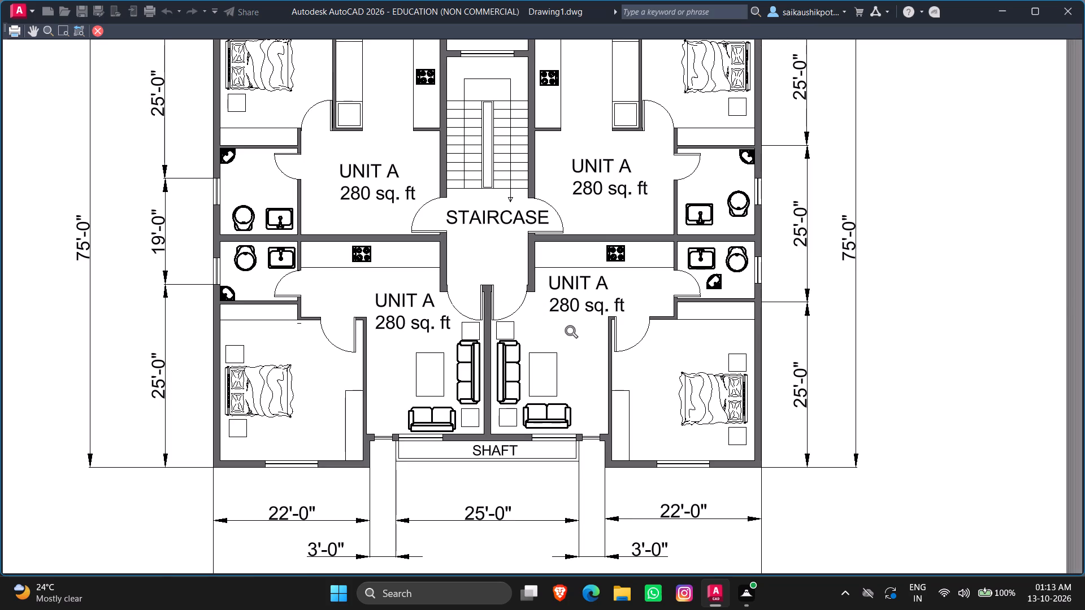
scroll(566, 361, "down", 2)
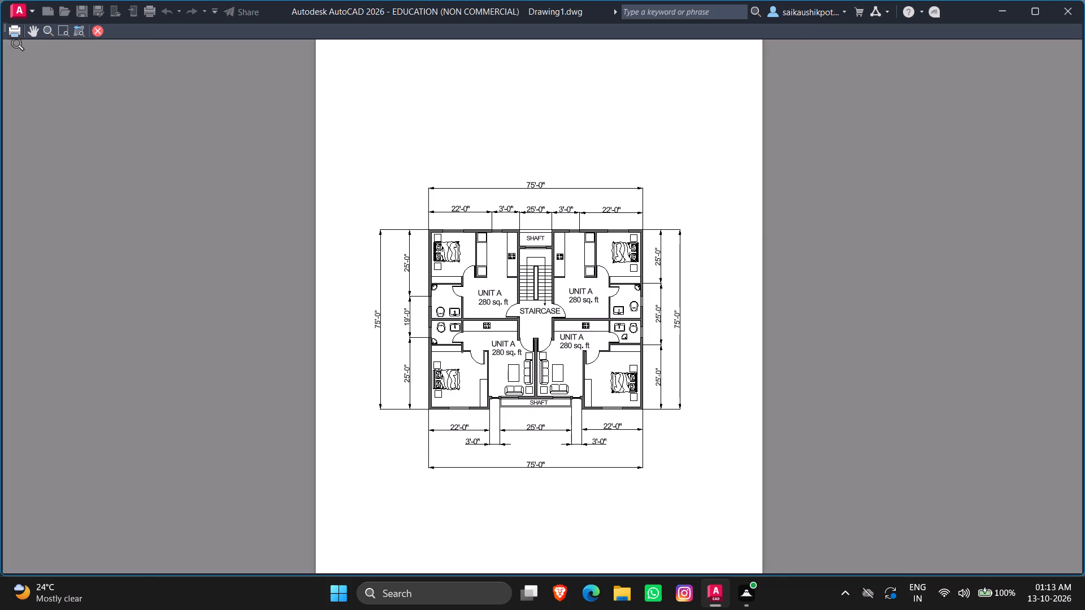
Plot from the preview and name the PDF file 75' X 75' APARTMENT.
left_click(14, 31)
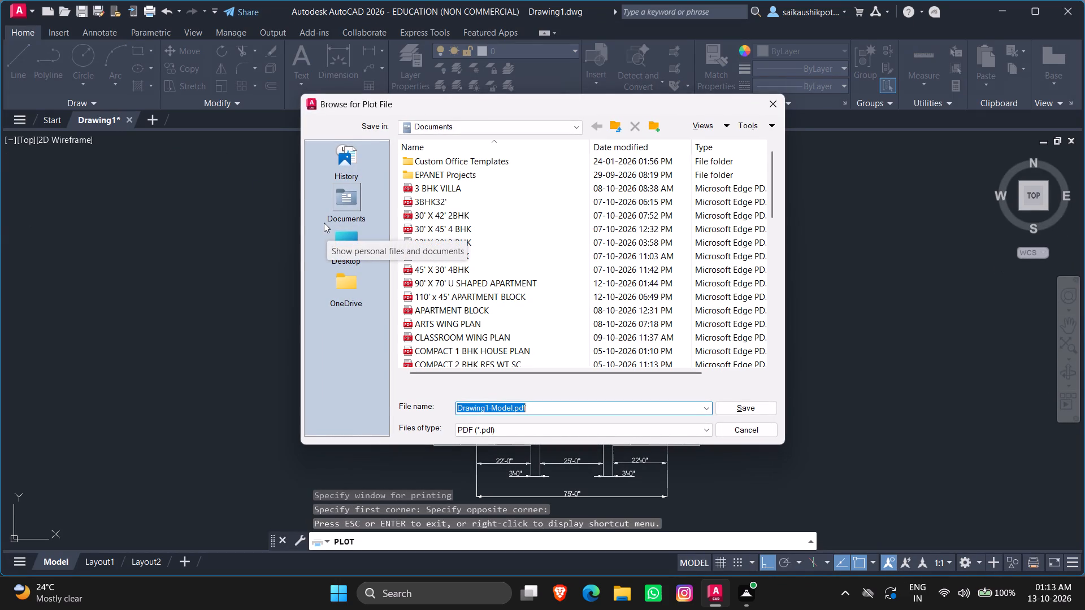
key("BackSpace")
type("75' X 75'")
key("space")
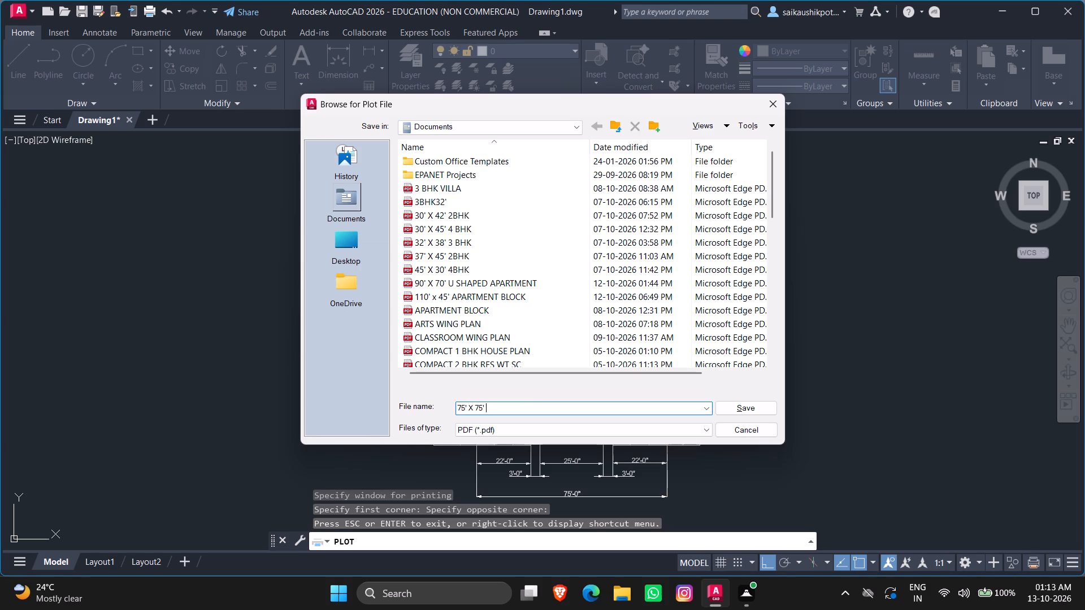
type("APARRTME")
type("NT")
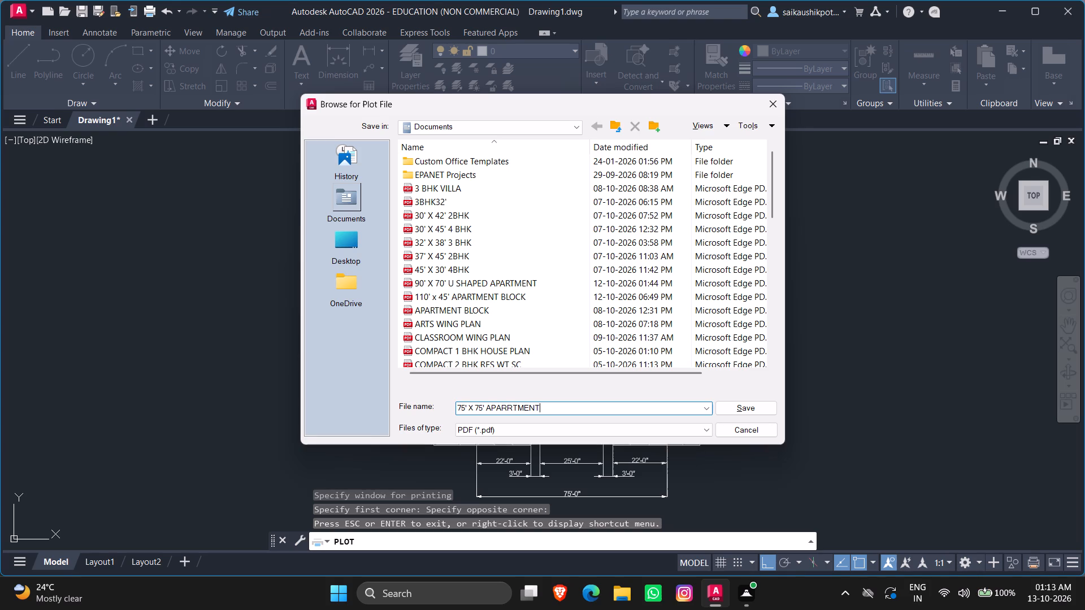
key("Left")
key("Left")
key("Left")
key("Left")
key("Left")
key("Left")
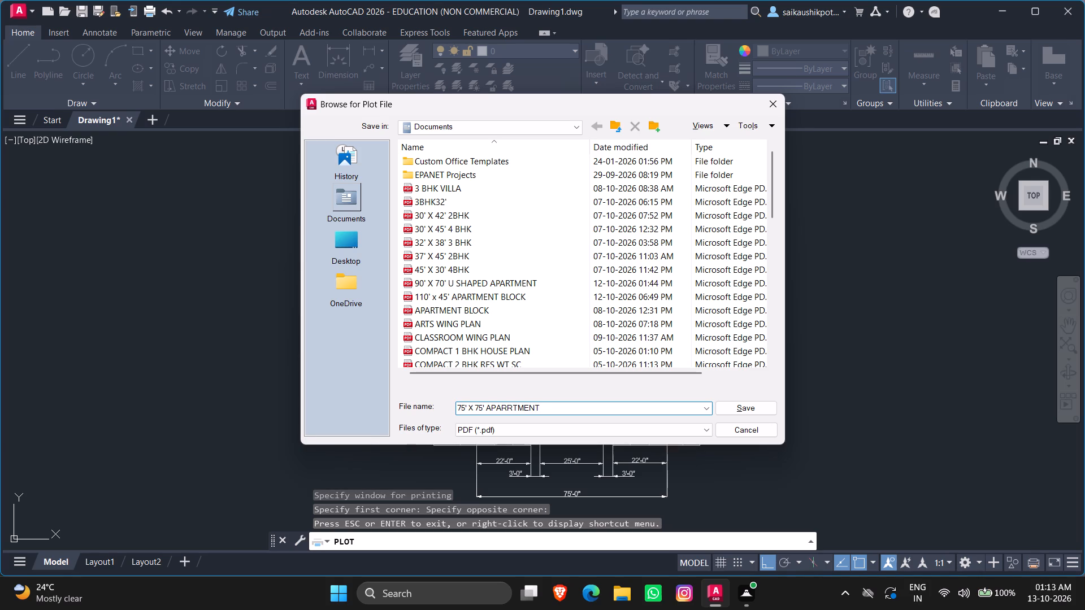
key("BackSpace")
key("Right")
key("Right")
key("Right")
key("Right")
key("Right")
key("Right")
Copy the whole file name for reuse and save the PDF in Documents, closing the PDF viewer window.
key("shift+Left")
key("shift+Left")
key("shift+Left")
key("shift+Left")
key("shift+Left")
key("shift+Left")
key("shift+Left")
key("shift+Left")
key("shift+Left")
key("shift+Left")
key("shift+Left")
key("shift+Left")
key("shift+Left")
key("shift+Left")
key("shift+Left")
key("shift+Left")
key("shift+Left")
key("shift+Left")
key("shift+Left")
key("shift+Left")
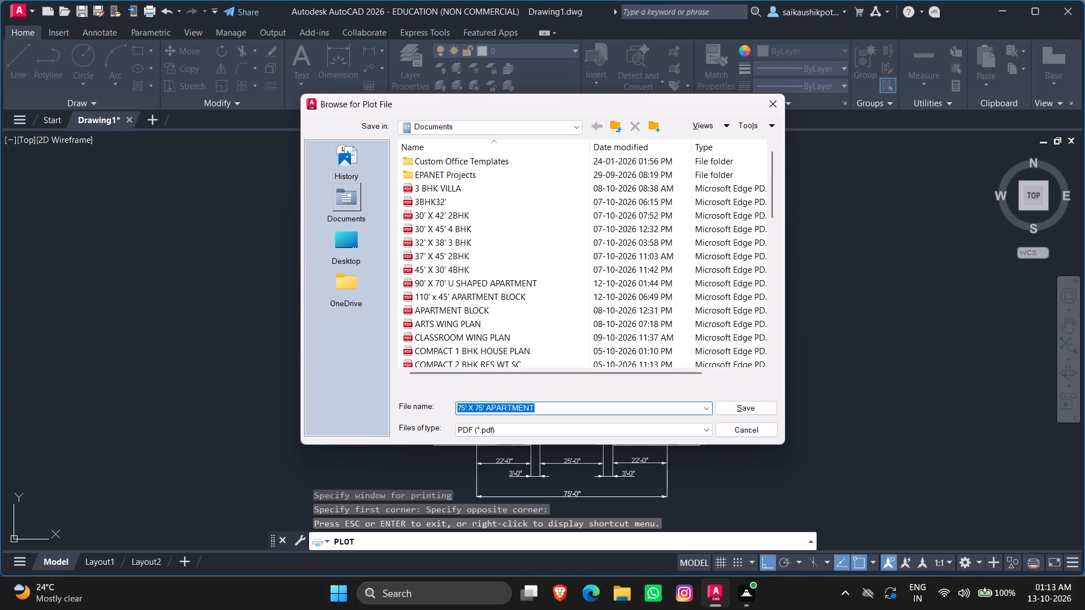
key("ctrl+c")
key("Return")
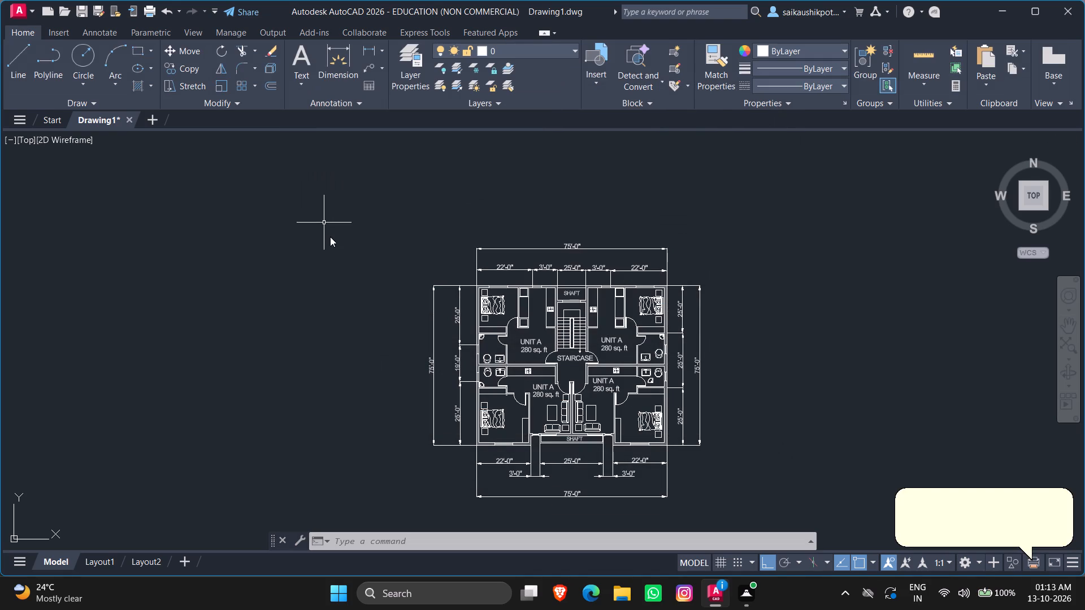
left_click(1080, 3)
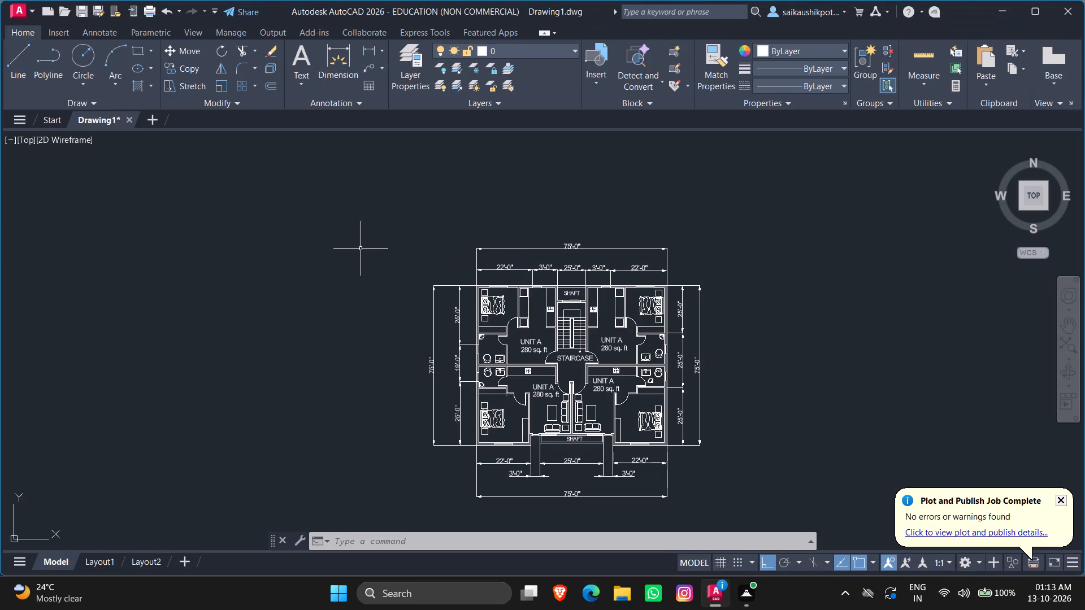
Save the drawing in Documents as an AutoCAD 2018 DWG with the copied name 75' X 75' APARTMENT.
key("s")
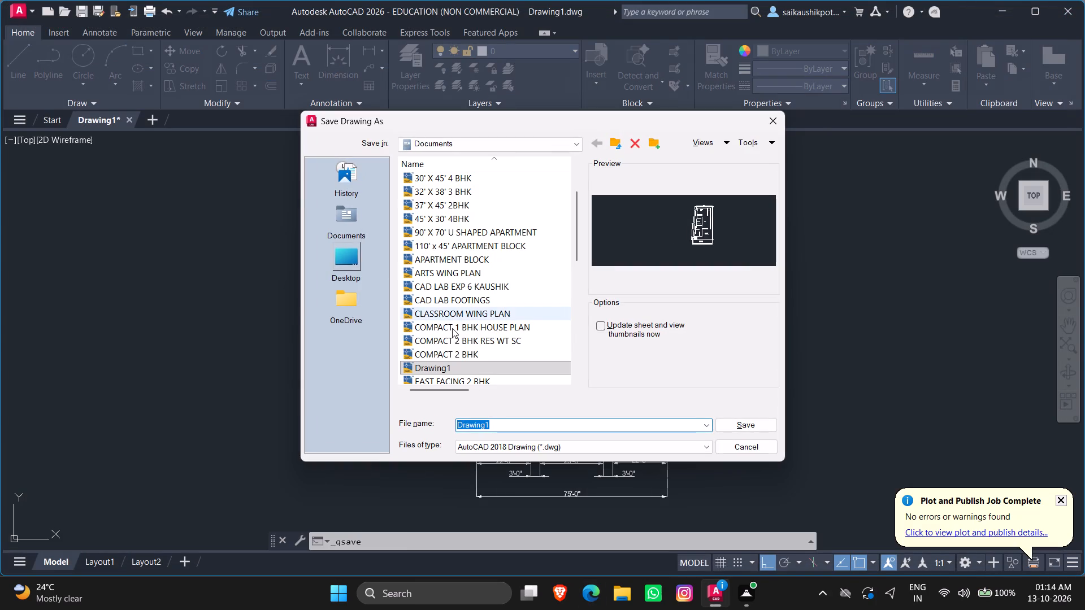
key("ctrl+v")
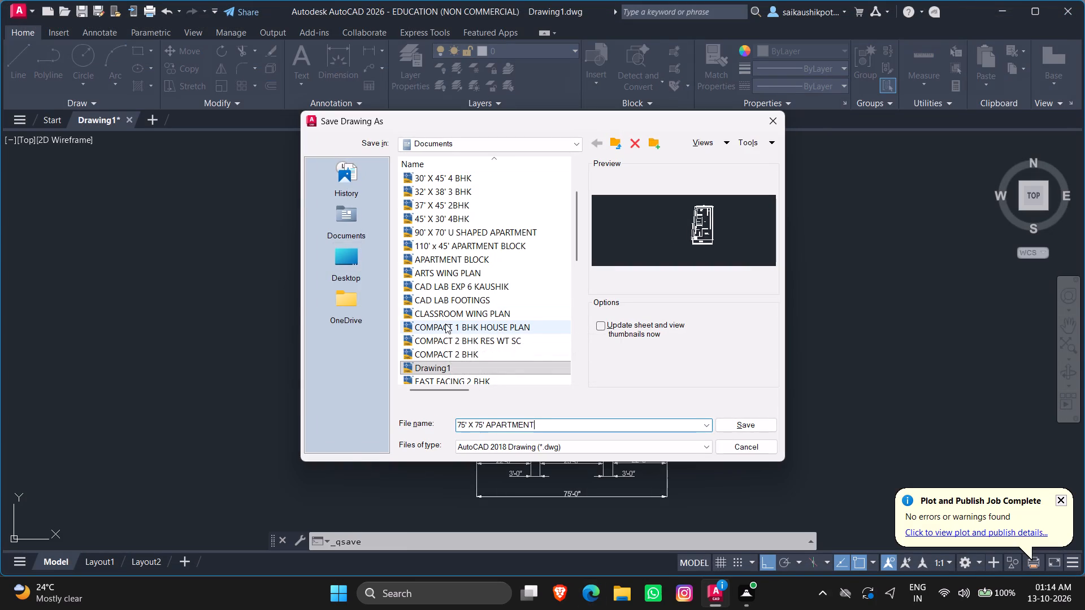
key("Return")
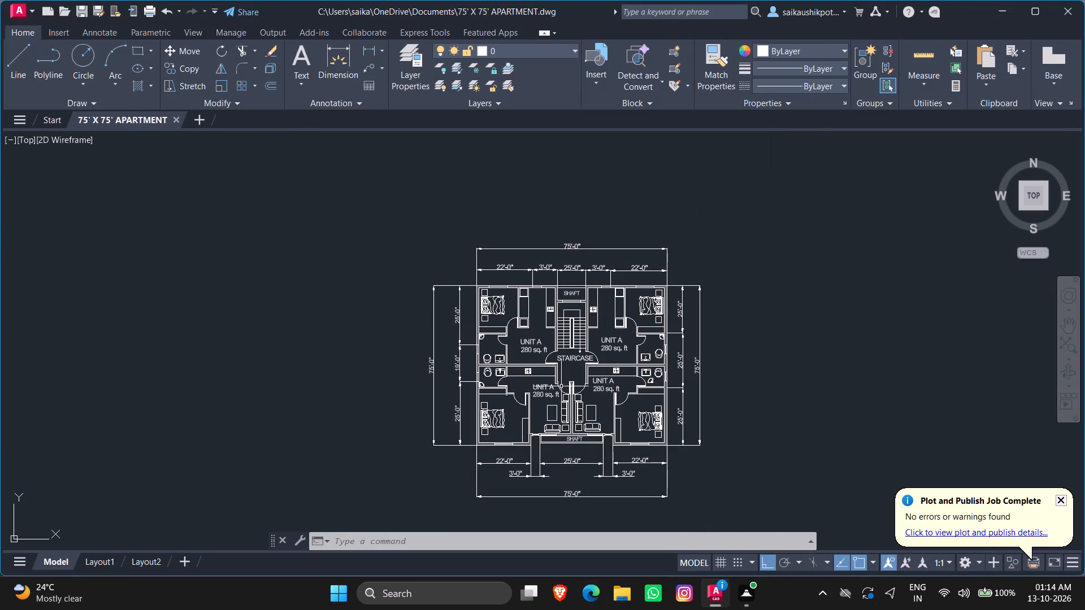